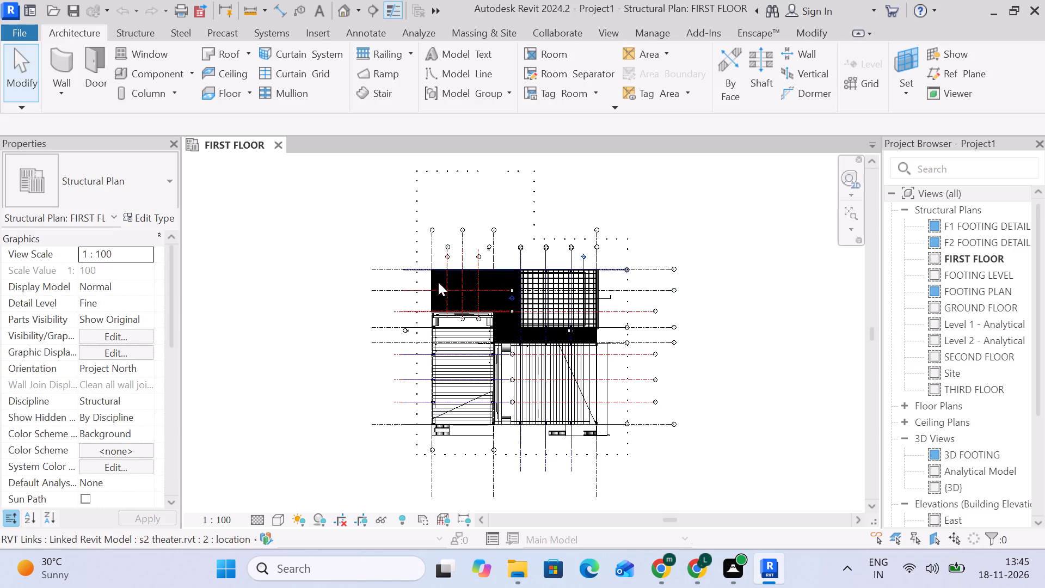
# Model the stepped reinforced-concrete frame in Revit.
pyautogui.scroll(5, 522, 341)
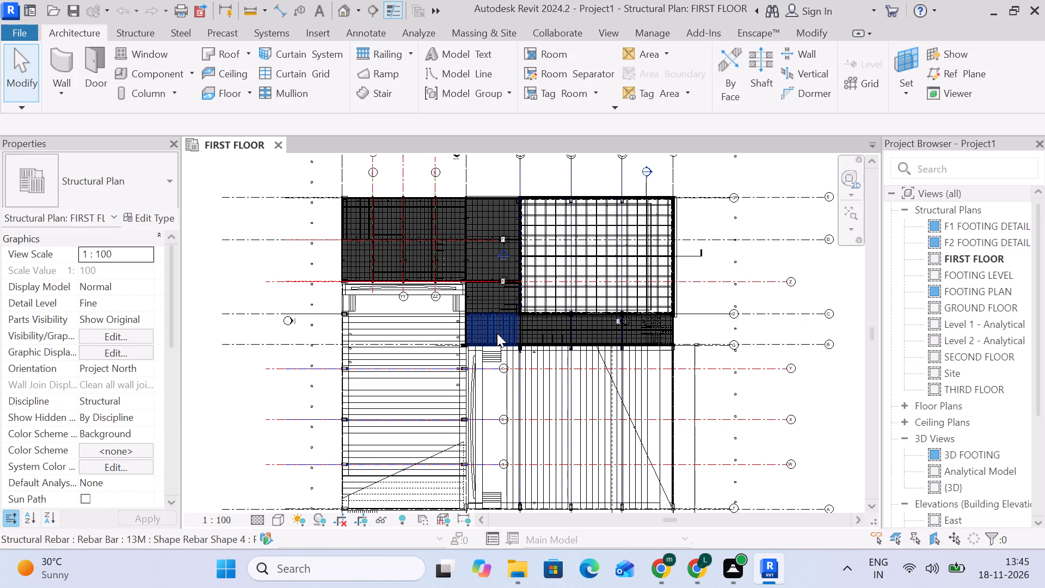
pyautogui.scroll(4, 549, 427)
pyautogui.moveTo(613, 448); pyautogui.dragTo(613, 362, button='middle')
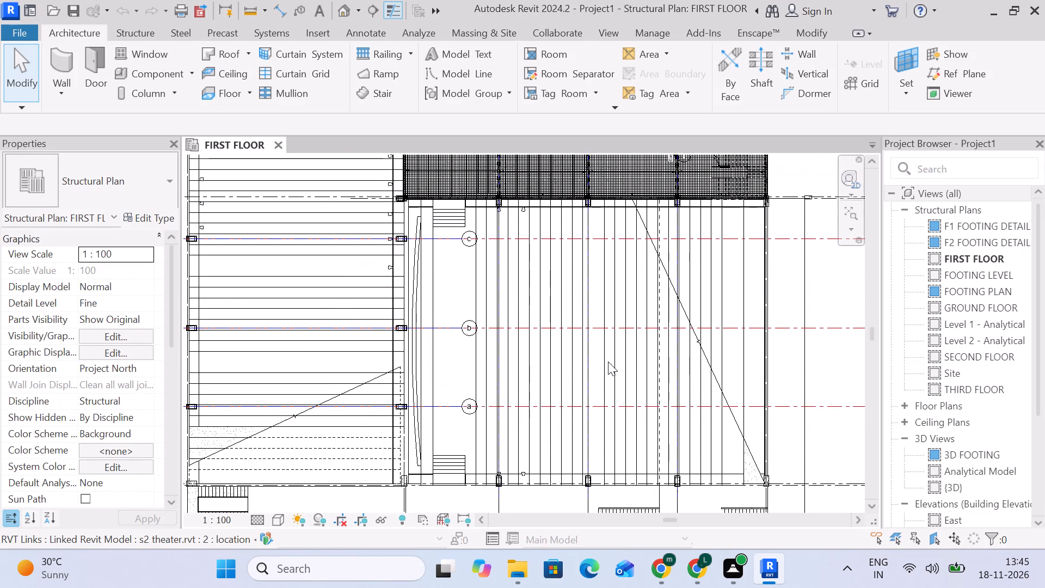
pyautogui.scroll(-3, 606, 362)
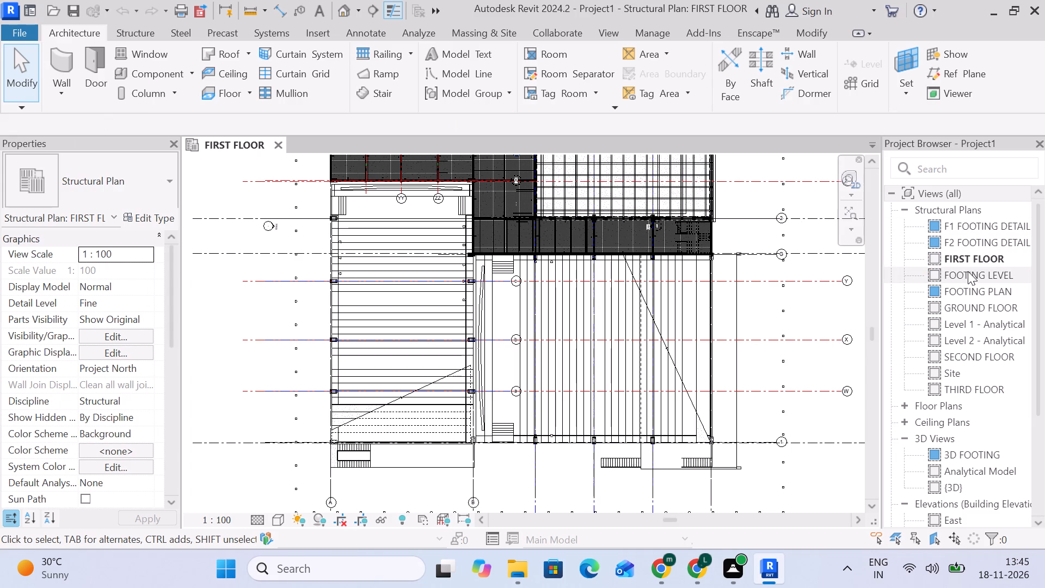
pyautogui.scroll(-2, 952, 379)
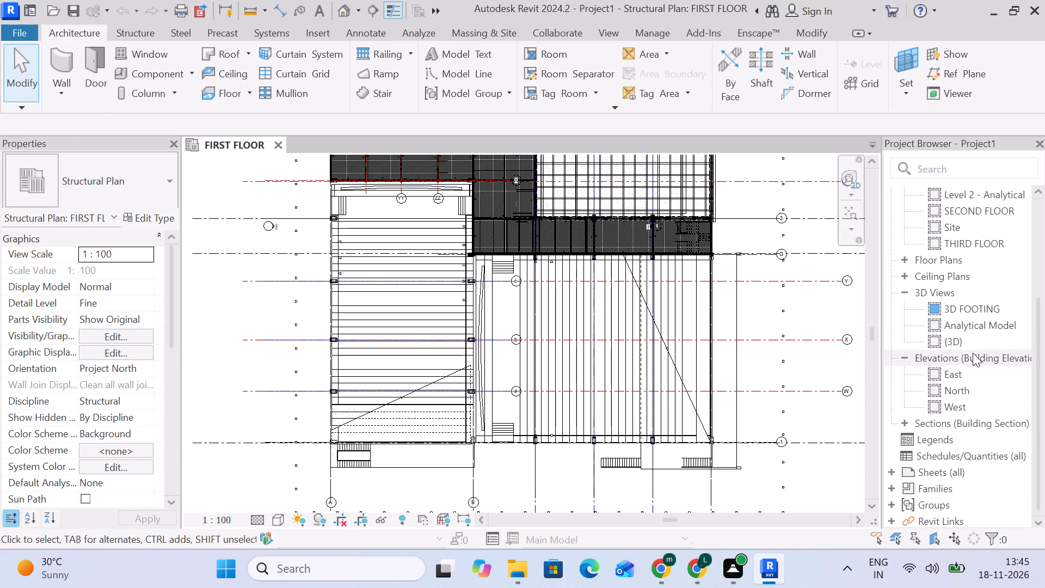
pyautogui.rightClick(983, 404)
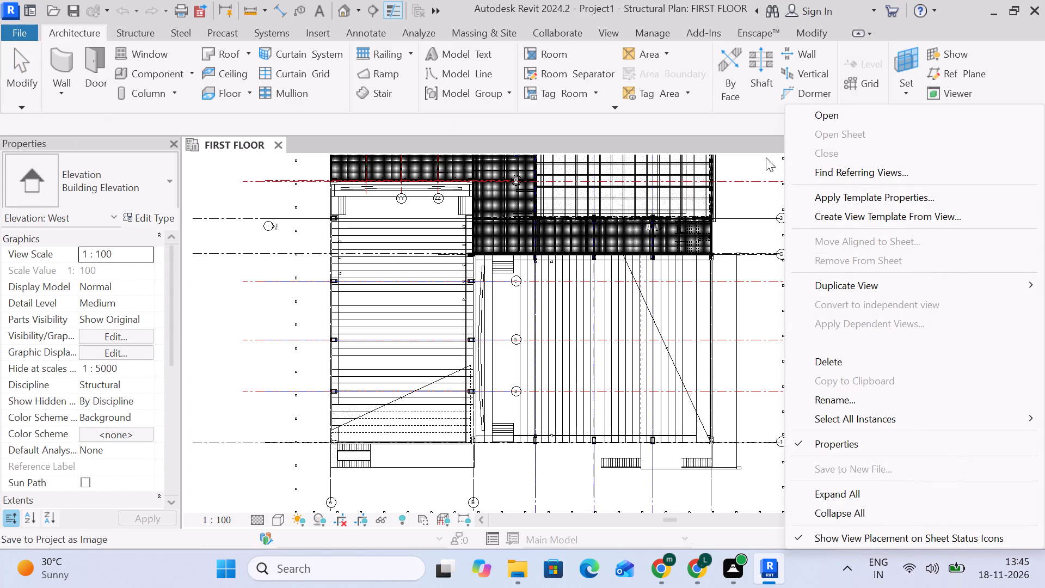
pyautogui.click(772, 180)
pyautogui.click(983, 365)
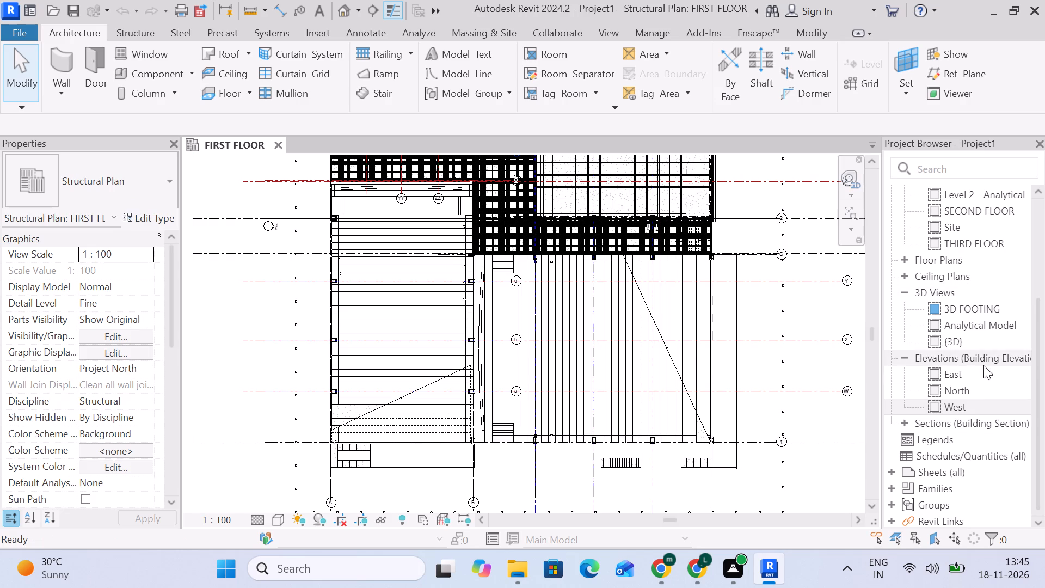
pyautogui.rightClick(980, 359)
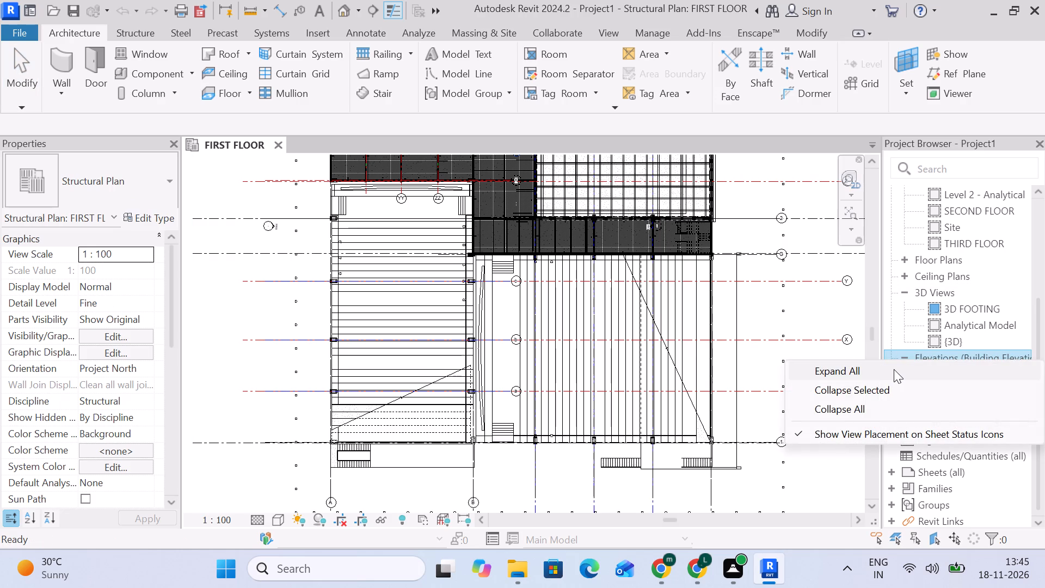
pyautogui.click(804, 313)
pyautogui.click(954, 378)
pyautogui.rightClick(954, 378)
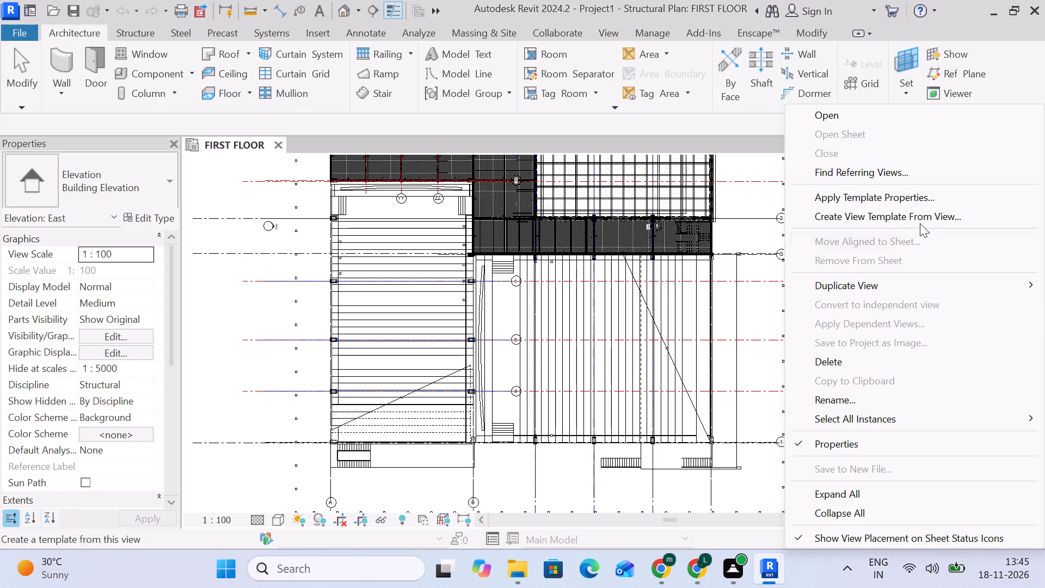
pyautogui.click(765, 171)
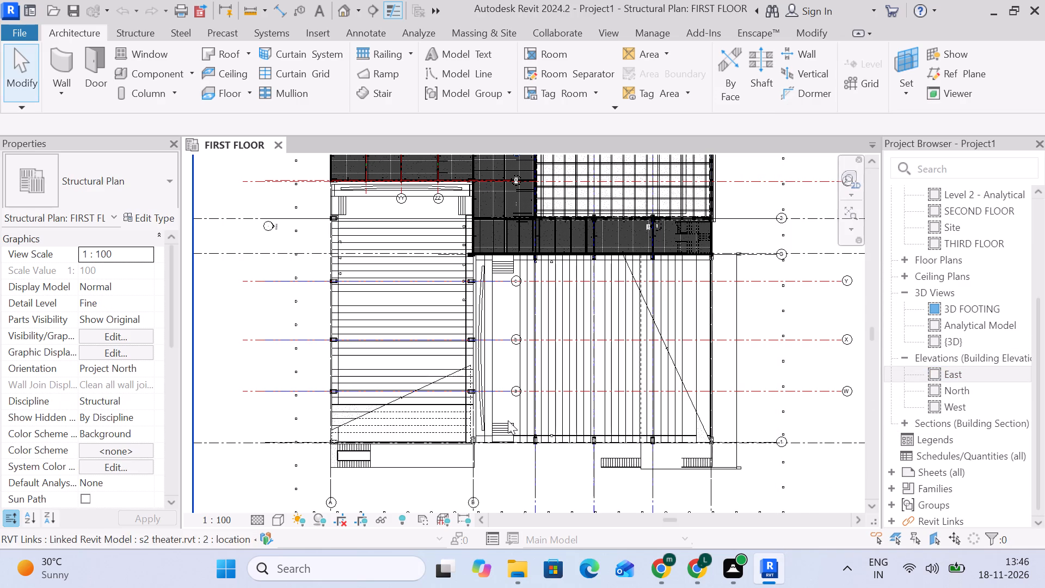
# Draw a building section line across the theater hall from outside grid F to grid B, between grids W and 1.
pyautogui.scroll(3, 409, 321)
pyautogui.scroll(-3, 409, 321)
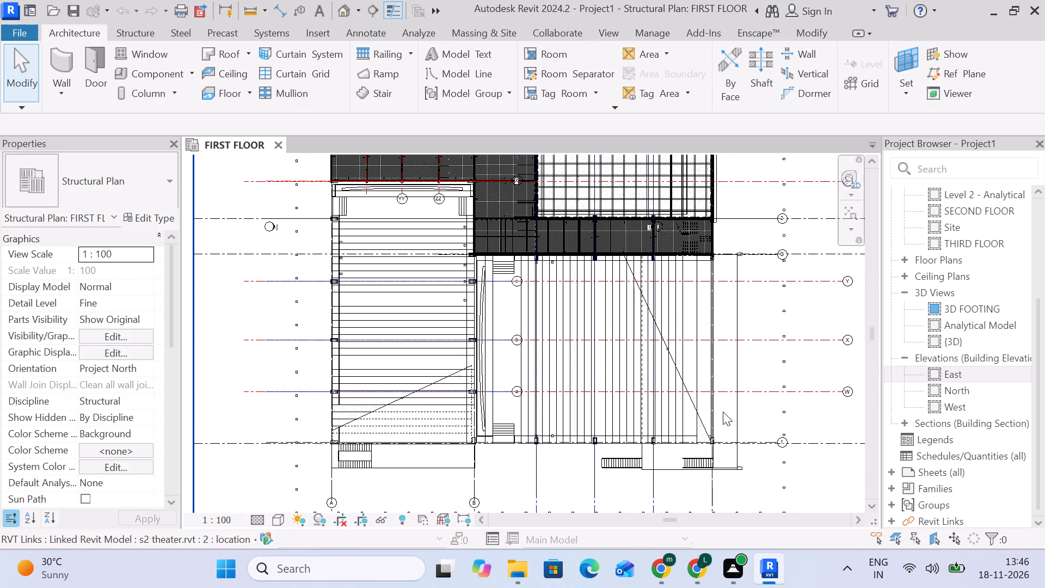
pyautogui.click(374, 8)
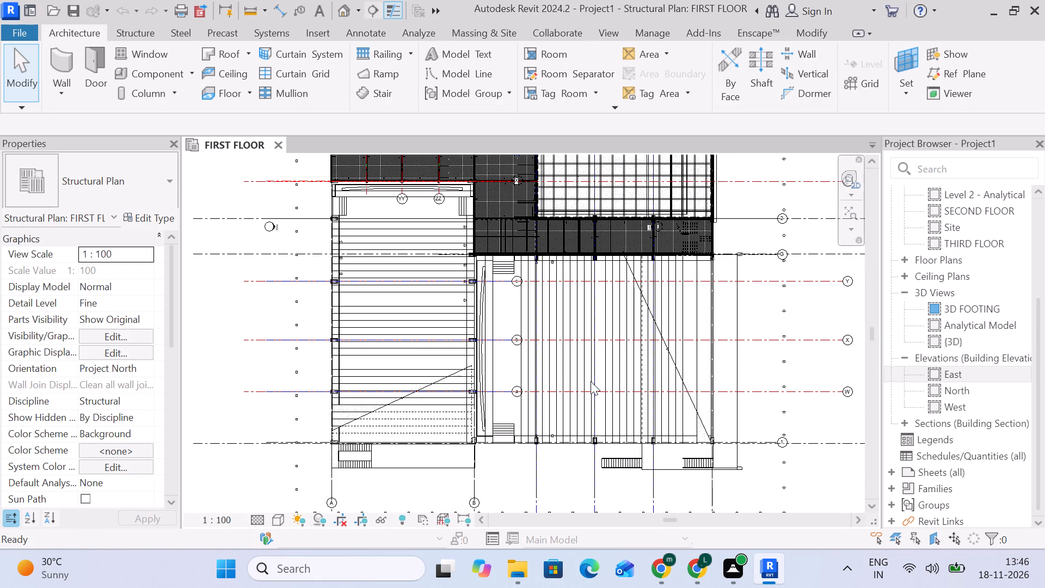
pyautogui.click(758, 412)
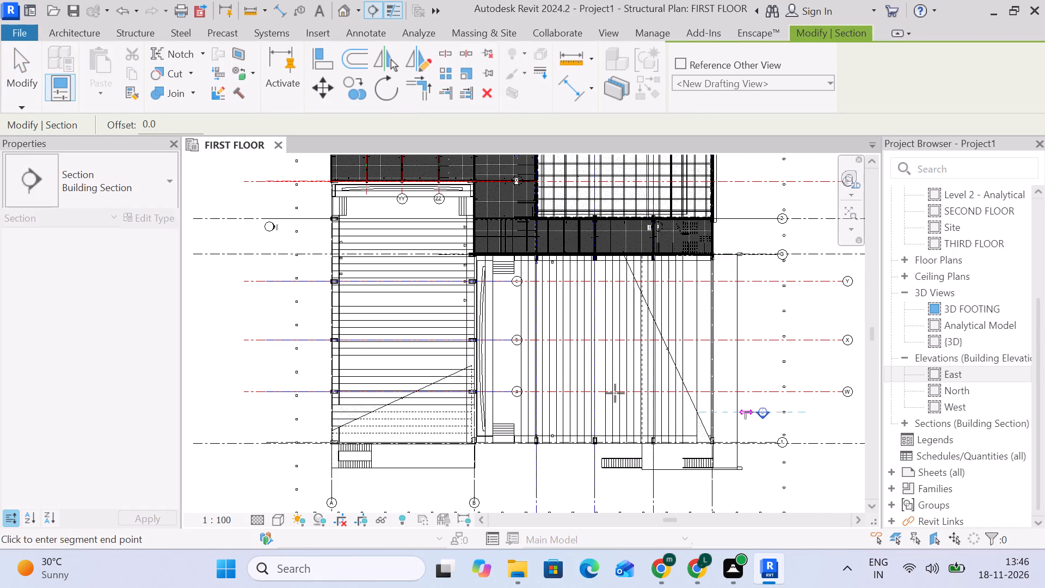
pyautogui.click(473, 413)
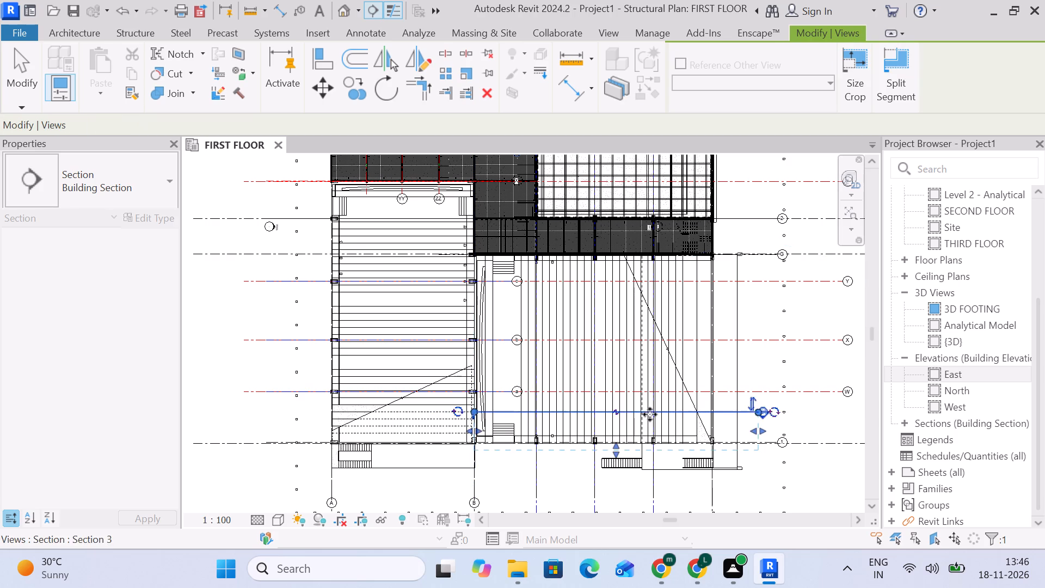
# Shorten the new section's view depth to just beyond its cut line and flip its viewing direction.
pyautogui.scroll(-1, 652, 414)
pyautogui.scroll(4, 628, 448)
pyautogui.moveTo(611, 443); pyautogui.dragTo(622, 423)
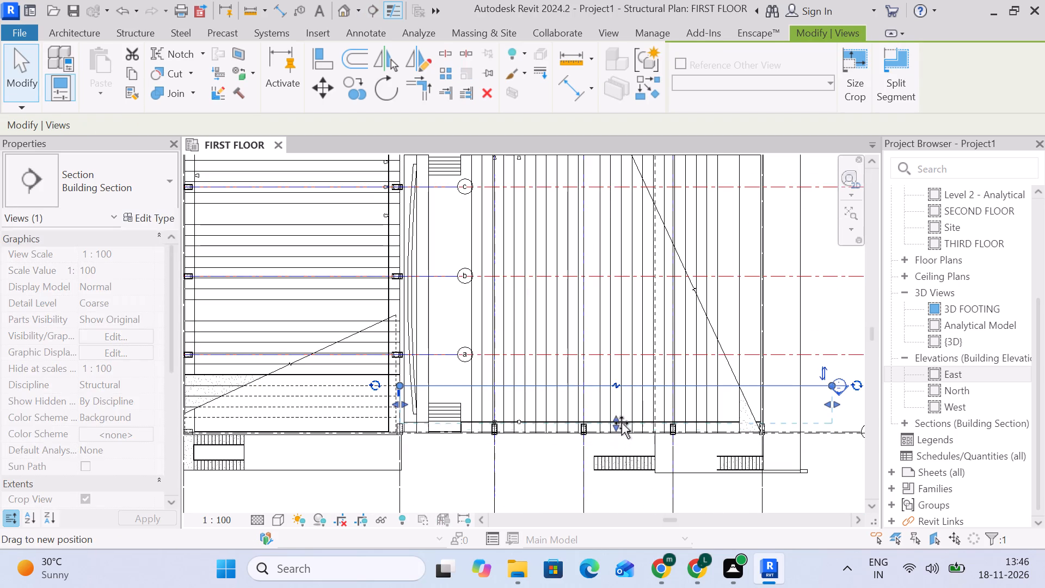
pyautogui.moveTo(622, 423); pyautogui.dragTo(631, 405)
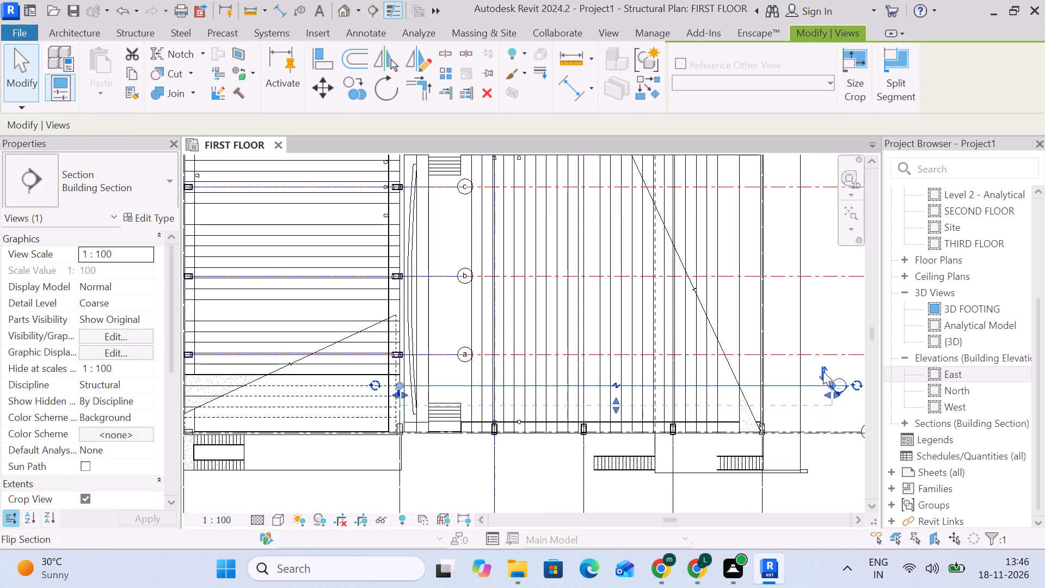
pyautogui.click(823, 371)
# Open the view of the new section line from the first floor plan.
pyautogui.rightClick(791, 316)
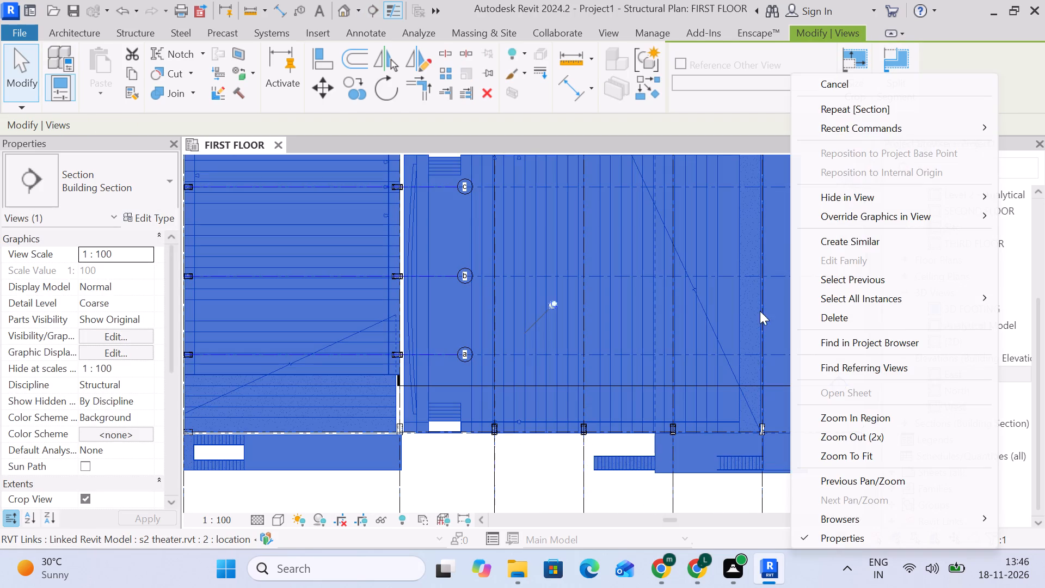
pyautogui.click(731, 490)
pyautogui.scroll(-3, 748, 470)
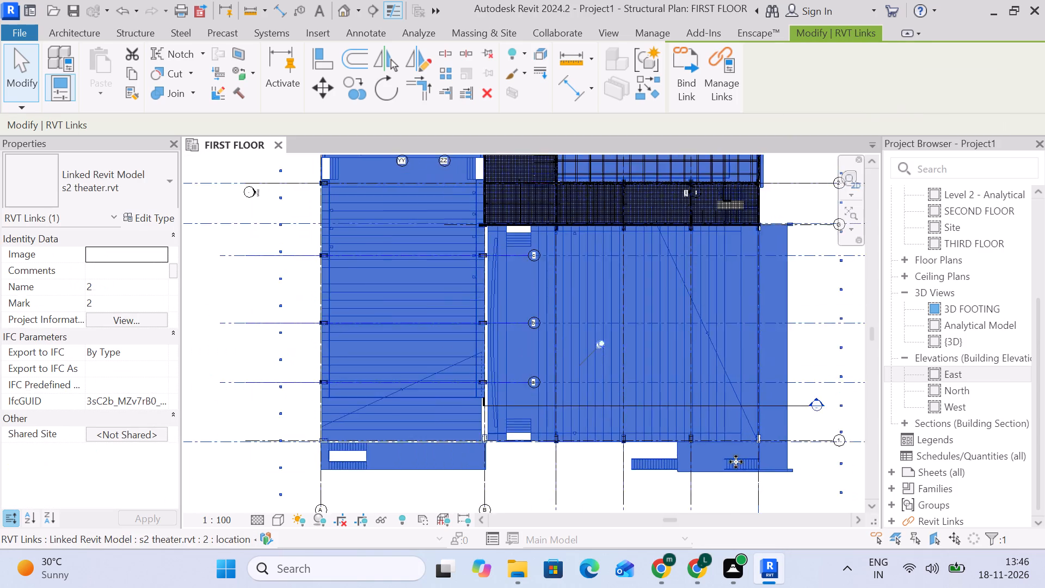
pyautogui.moveTo(733, 461); pyautogui.dragTo(651, 412, button='middle')
pyautogui.click(722, 436)
pyautogui.scroll(6, 709, 371)
pyautogui.click(714, 356)
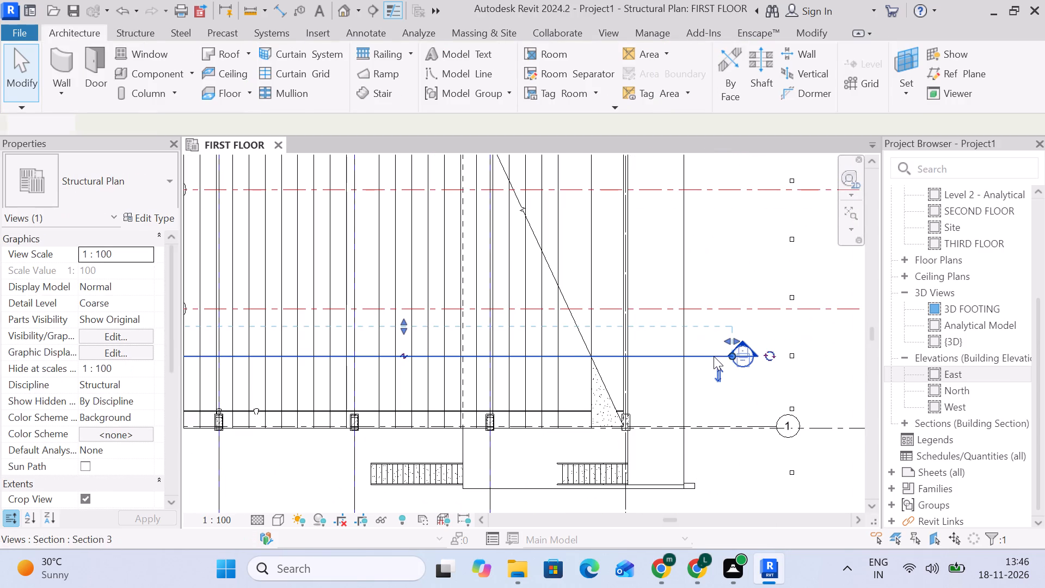
pyautogui.rightClick(780, 399)
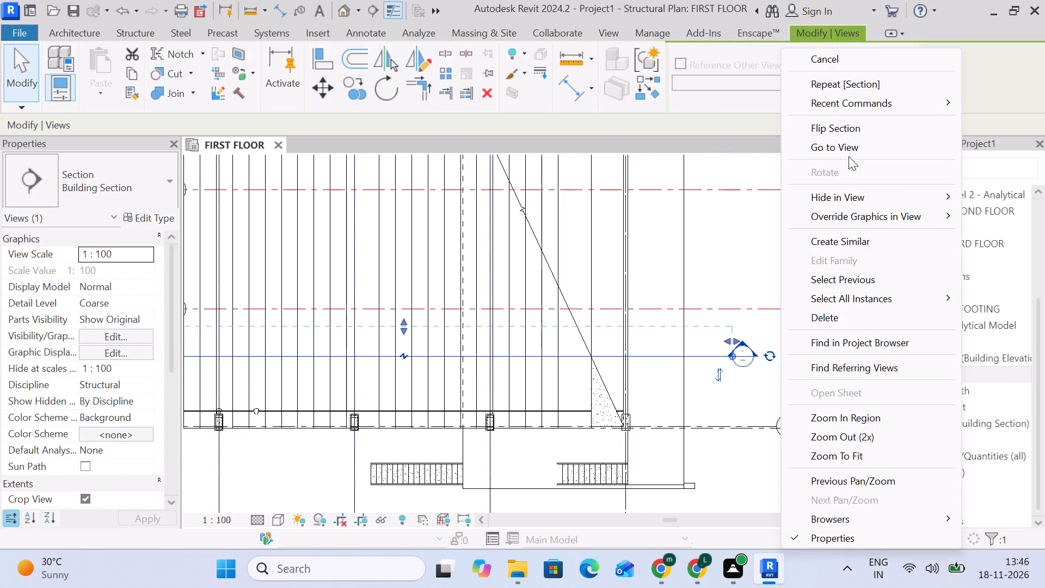
pyautogui.click(839, 139)
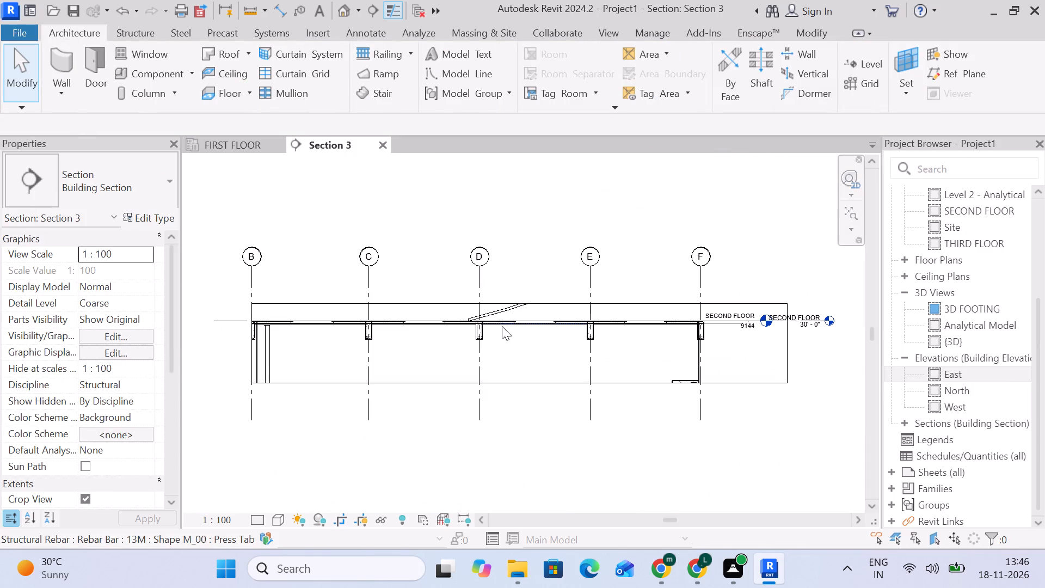
# Extend the section's crop region upward over more of the curved roof and downward to below the ground floor.
pyautogui.scroll(4, 628, 314)
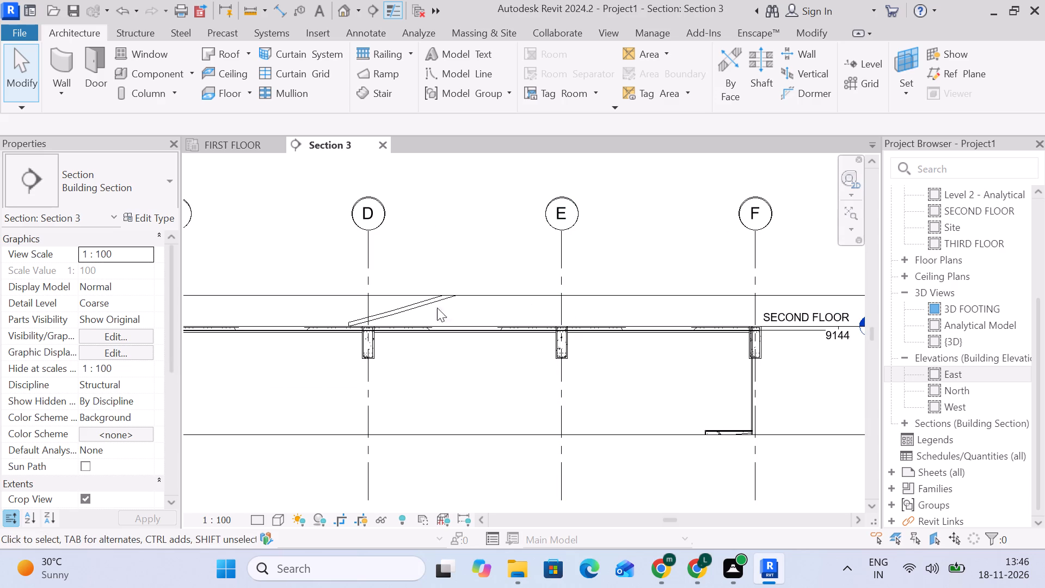
pyautogui.click(414, 310)
pyautogui.click(491, 374)
pyautogui.click(482, 297)
pyautogui.scroll(-3, 516, 296)
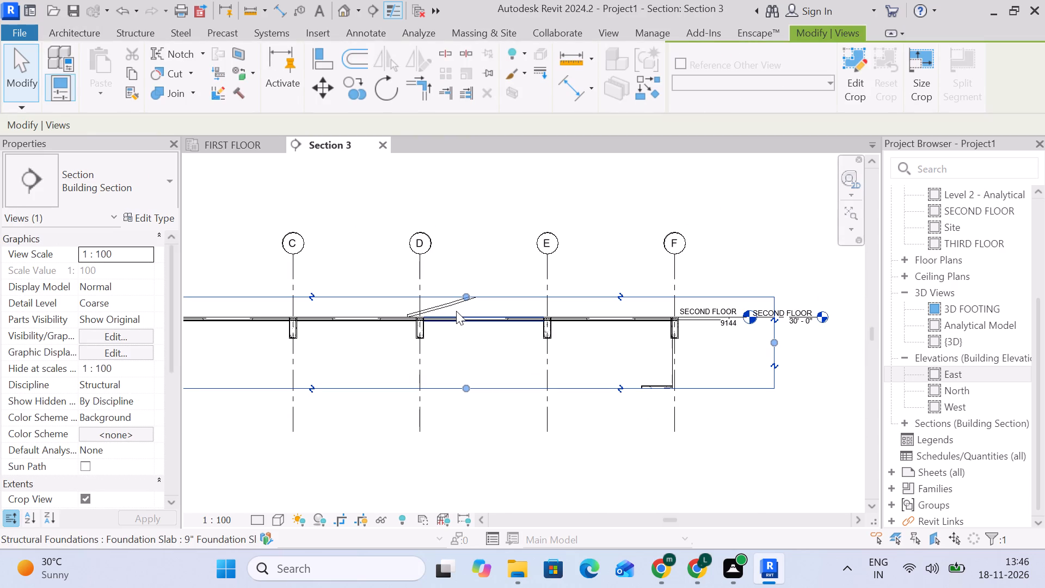
pyautogui.moveTo(466, 291); pyautogui.dragTo(478, 240)
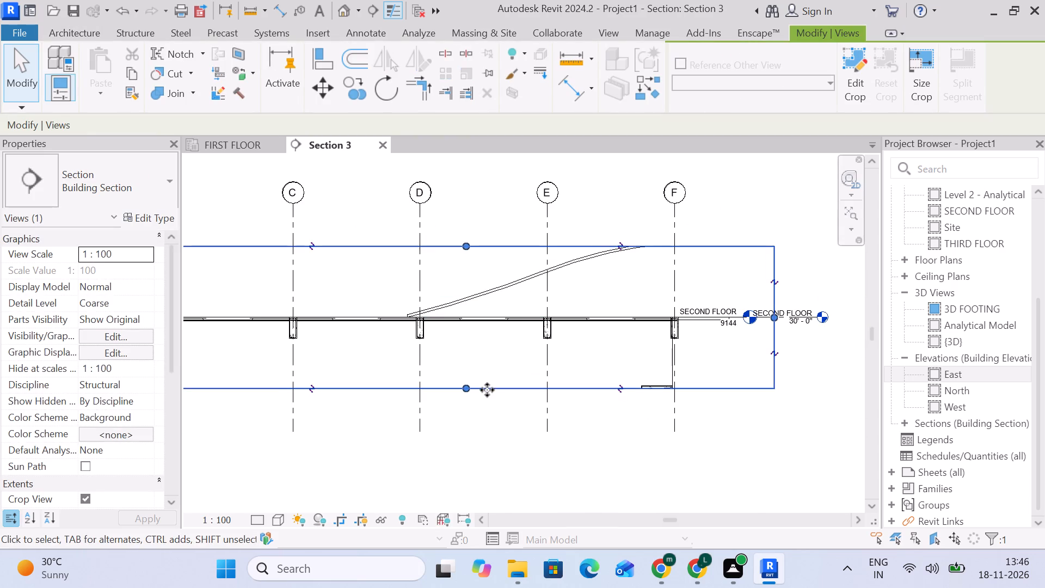
pyautogui.moveTo(463, 389); pyautogui.dragTo(471, 485)
pyautogui.moveTo(499, 424); pyautogui.dragTo(576, 345, button='middle')
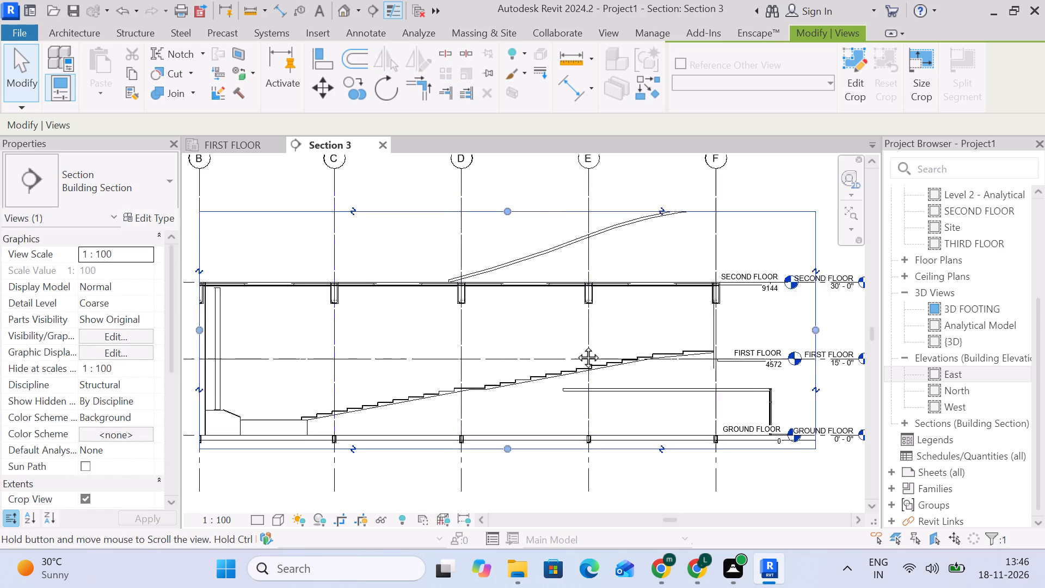
pyautogui.moveTo(576, 345); pyautogui.dragTo(607, 289, button='middle')
pyautogui.scroll(1, 607, 289)
pyautogui.moveTo(567, 353); pyautogui.dragTo(571, 378)
# Examine the linked theater's stepped seating slab and where its lower end meets the raised floor near grid C.
pyautogui.moveTo(666, 401); pyautogui.dragTo(626, 401, button='middle')
pyautogui.click(545, 278)
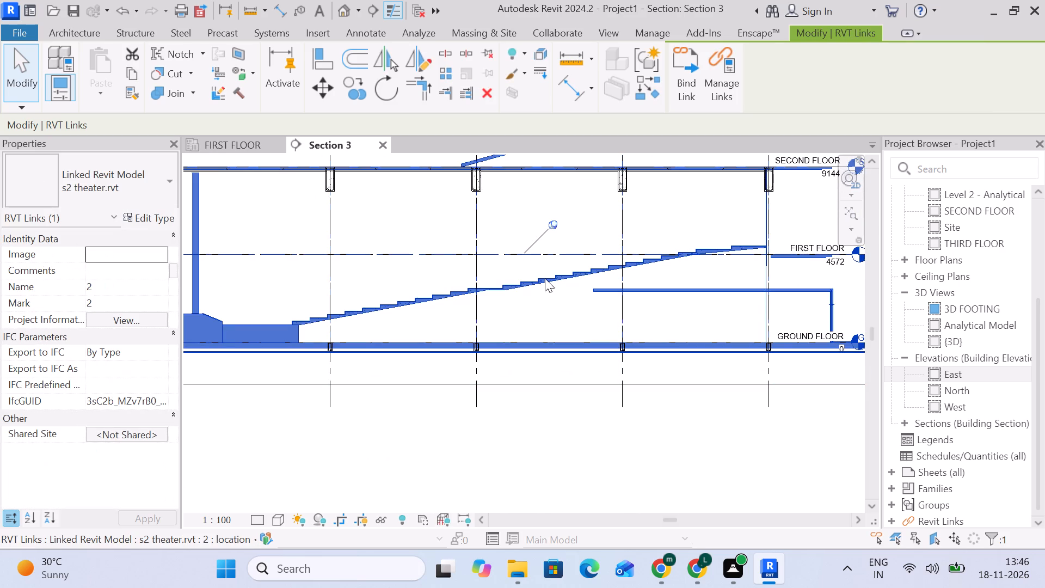
pyautogui.click(562, 434)
pyautogui.scroll(2, 273, 324)
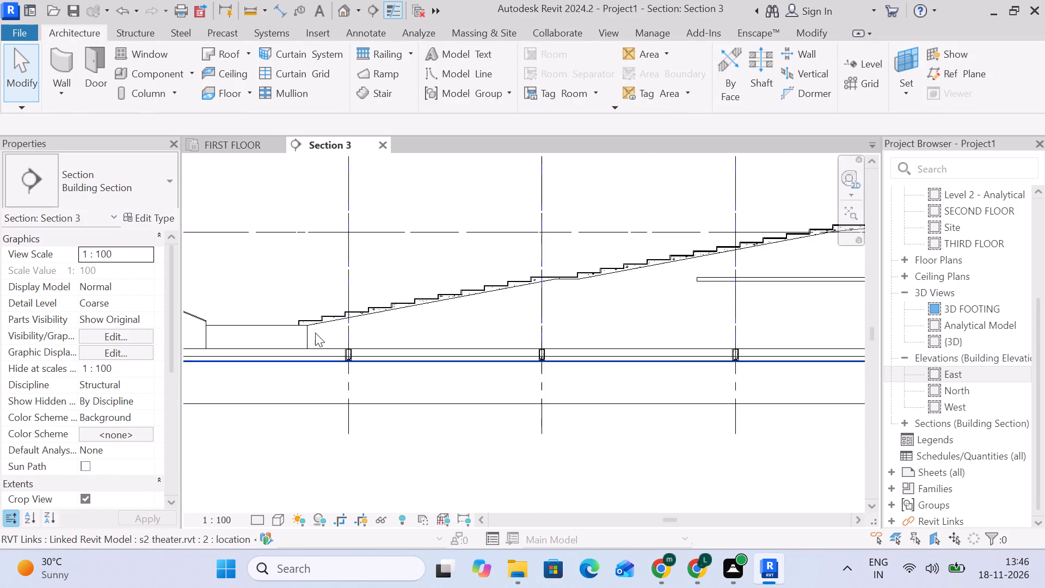
pyautogui.scroll(10, 316, 333)
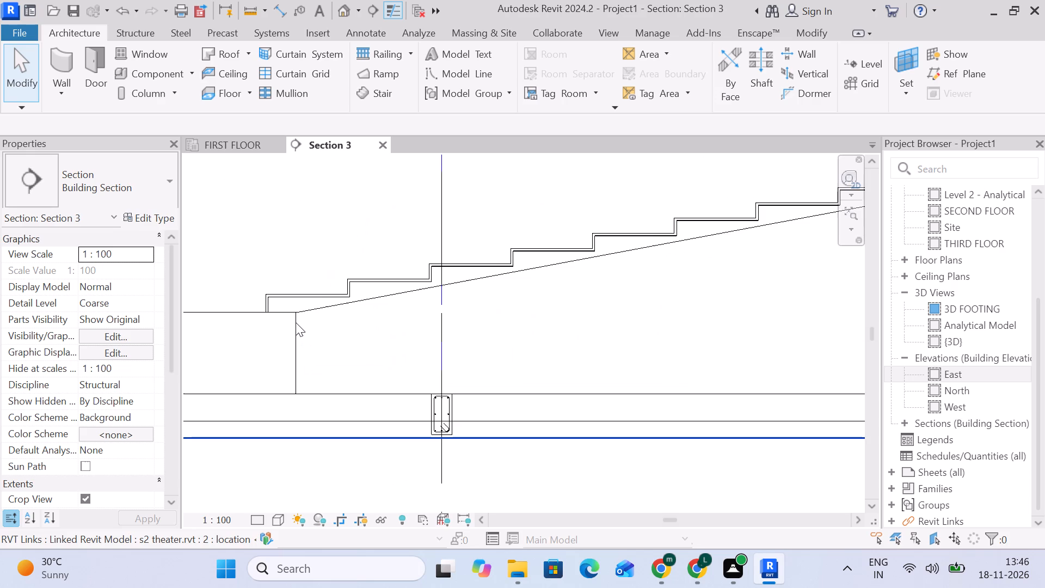
pyautogui.scroll(-4, 460, 301)
pyautogui.moveTo(472, 301); pyautogui.dragTo(769, 267, button='middle')
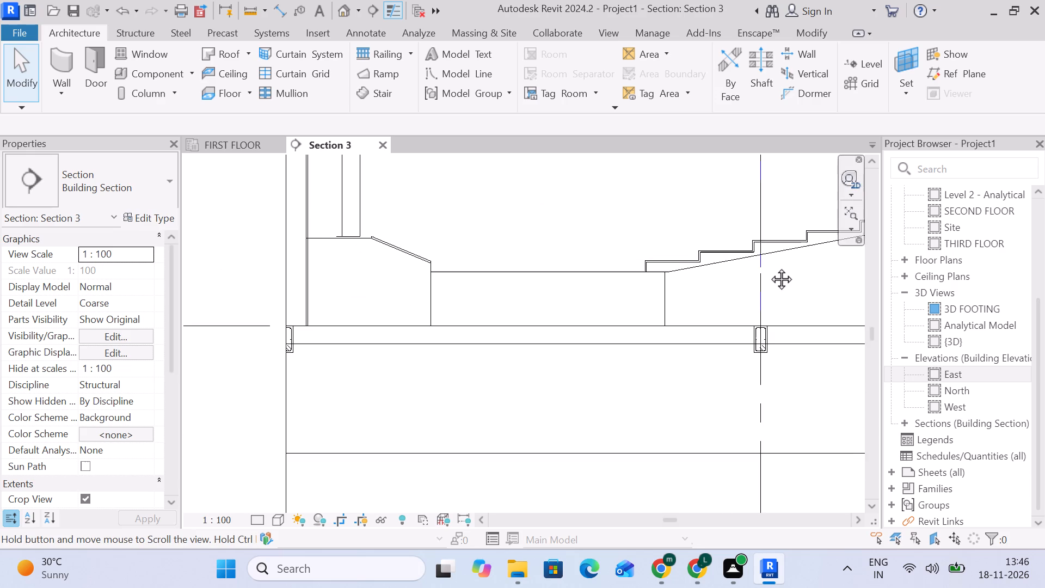
pyautogui.moveTo(769, 267); pyautogui.dragTo(517, 305, button='middle')
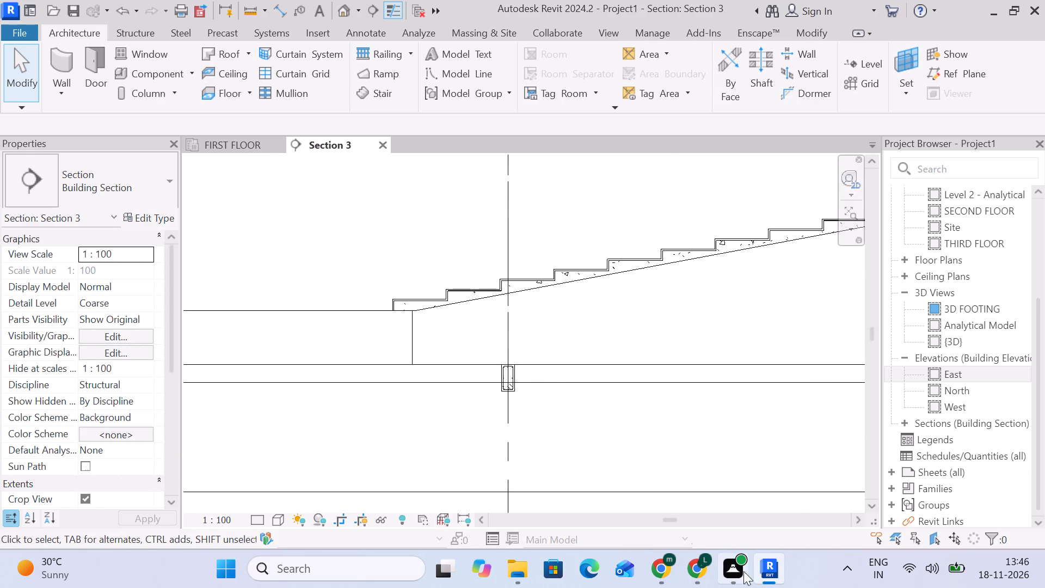
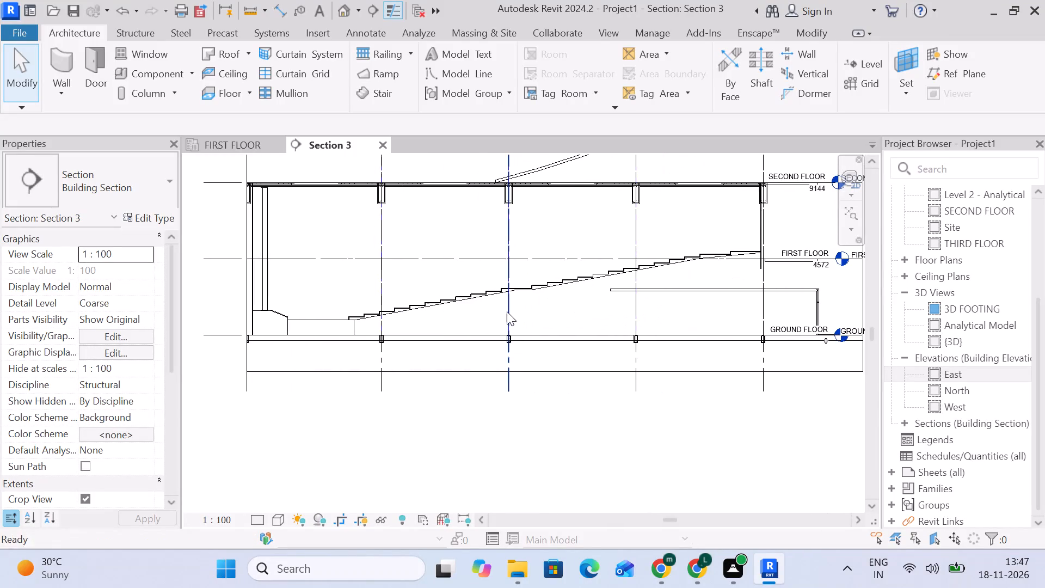
# Examine the linked theater's stepped seating slab in the section, from its lower end past the mid-height landing at grid D to the first floor.
pyautogui.scroll(3, 347, 318)
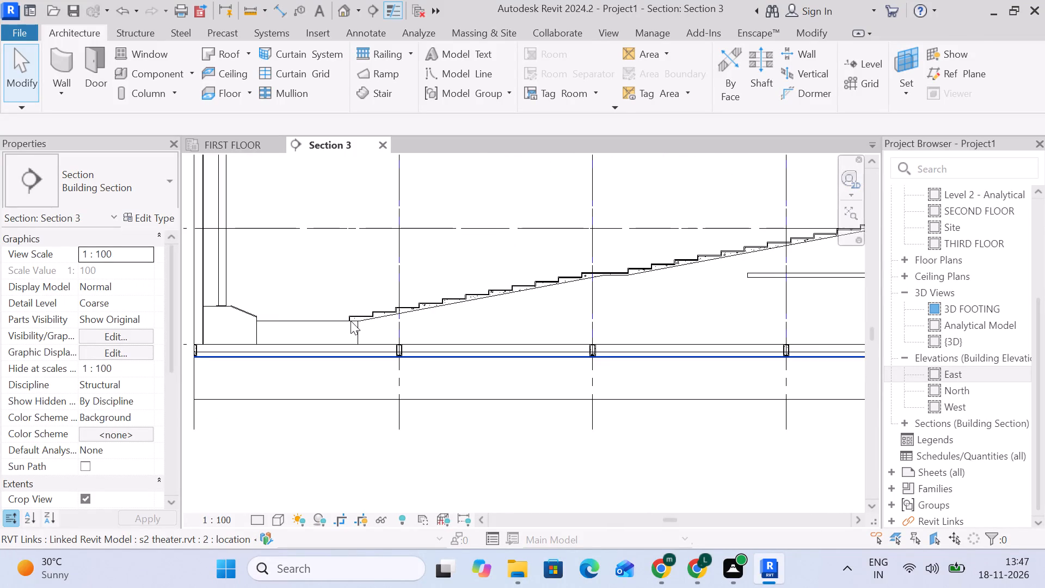
pyautogui.moveTo(553, 321); pyautogui.dragTo(387, 318, button='middle')
pyautogui.scroll(-1, 386, 316)
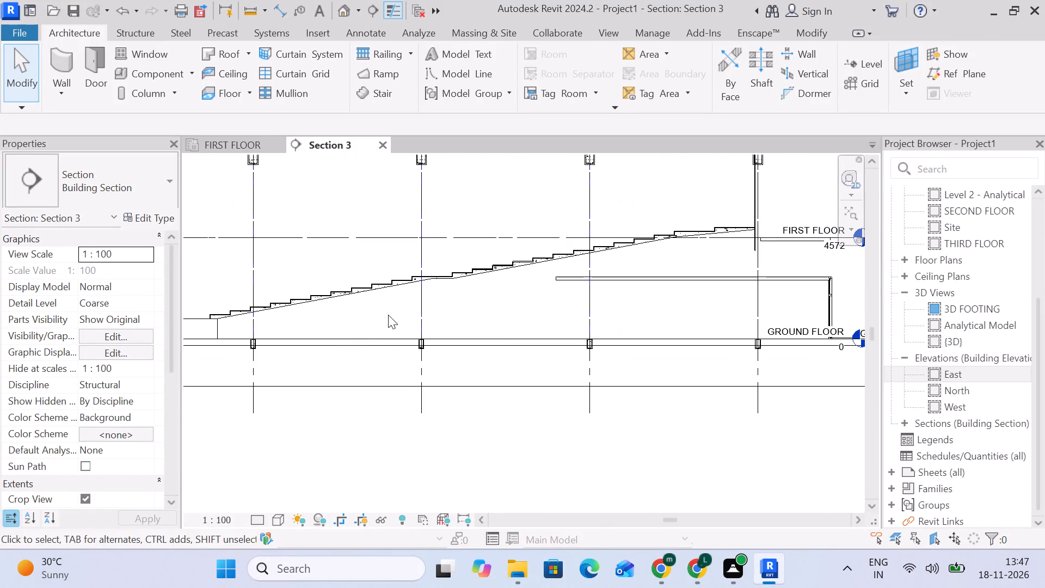
pyautogui.moveTo(404, 311); pyautogui.dragTo(492, 287, button='middle')
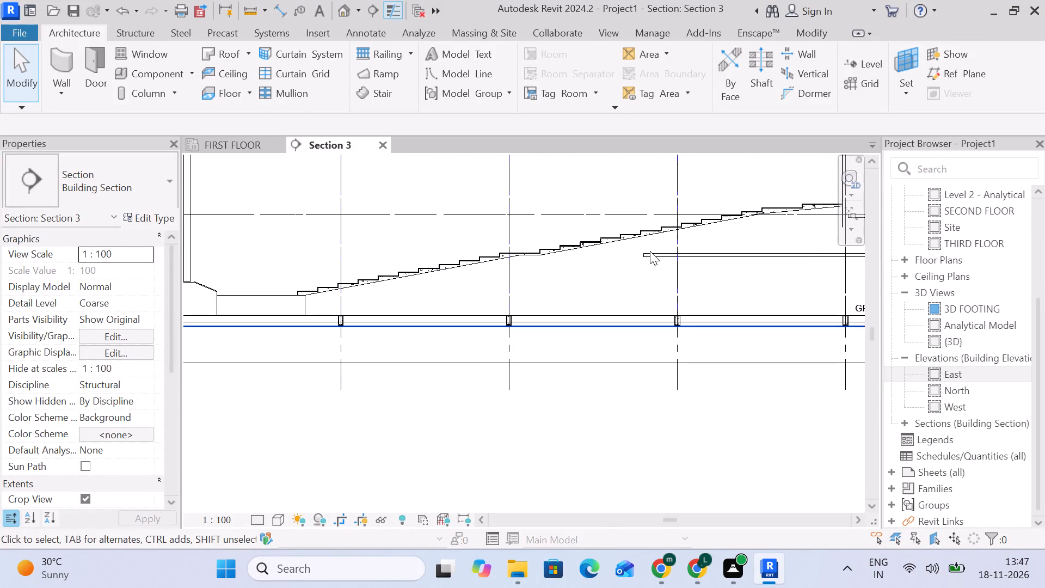
pyautogui.click(650, 251)
pyautogui.click(576, 463)
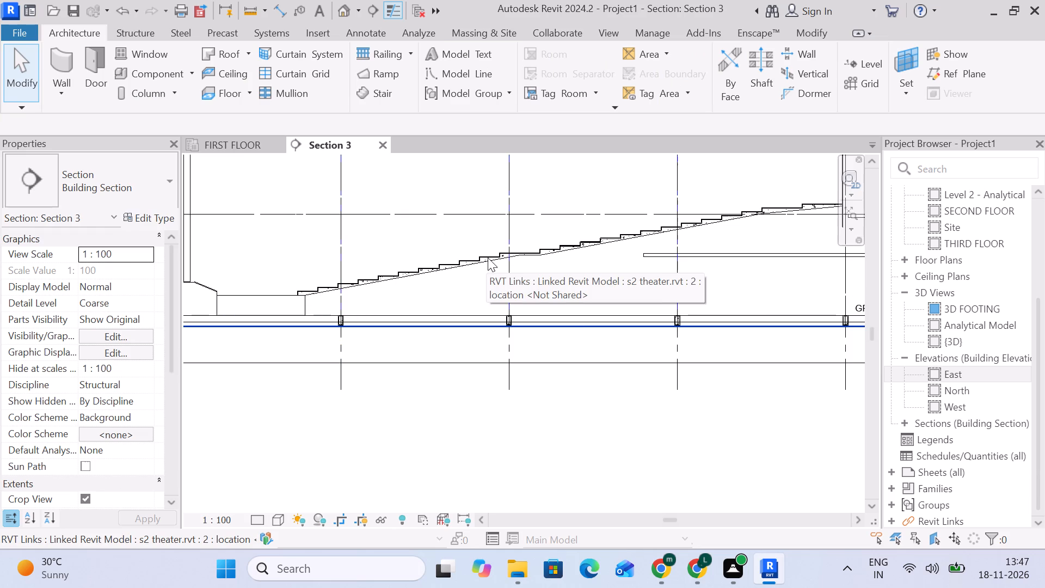
pyautogui.moveTo(511, 258); pyautogui.dragTo(390, 349, button='middle')
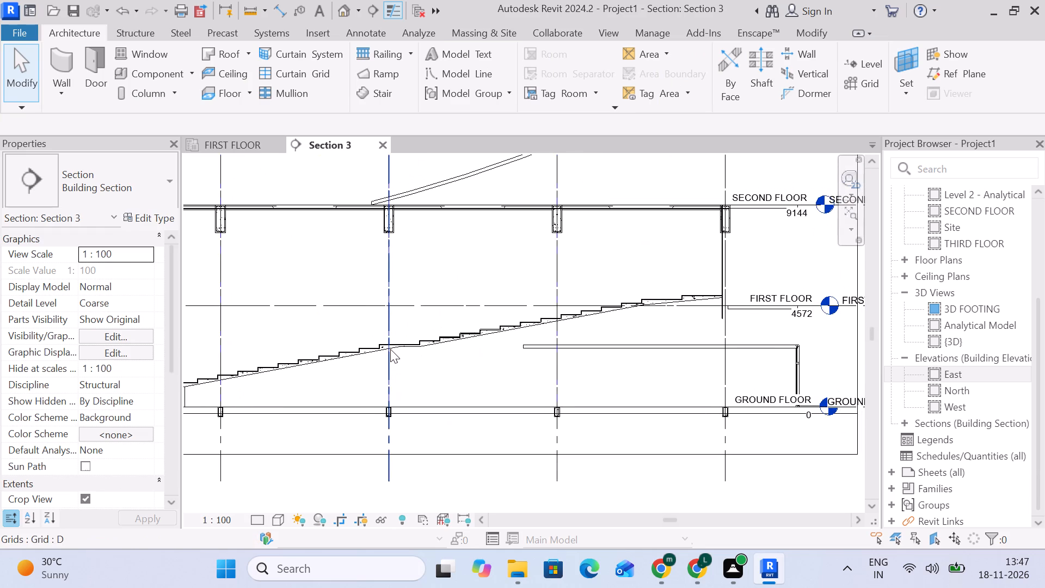
pyautogui.scroll(3, 395, 349)
pyautogui.moveTo(396, 348); pyautogui.dragTo(522, 271, button='middle')
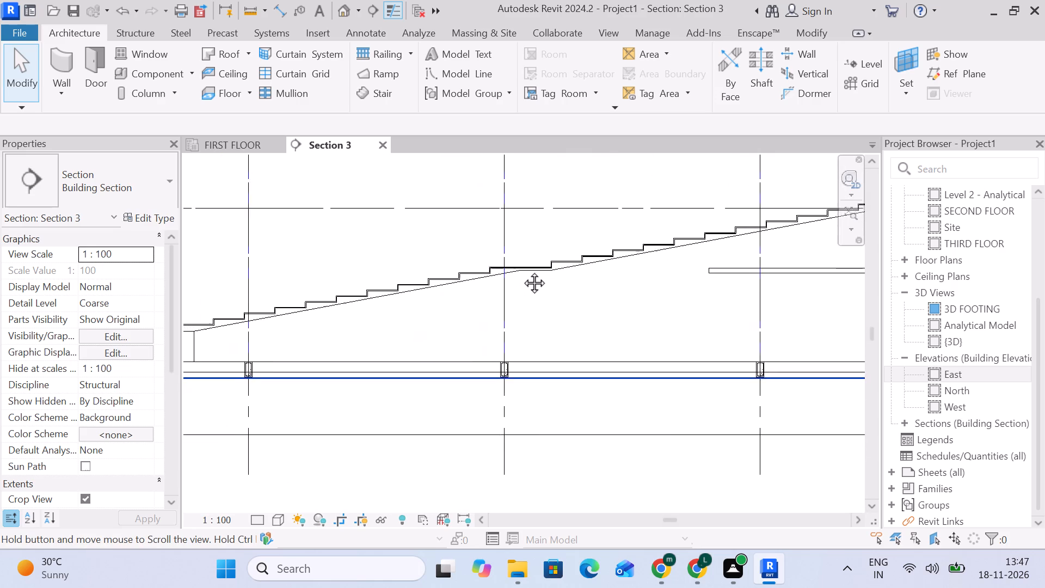
pyautogui.moveTo(522, 271); pyautogui.dragTo(554, 264, button='middle')
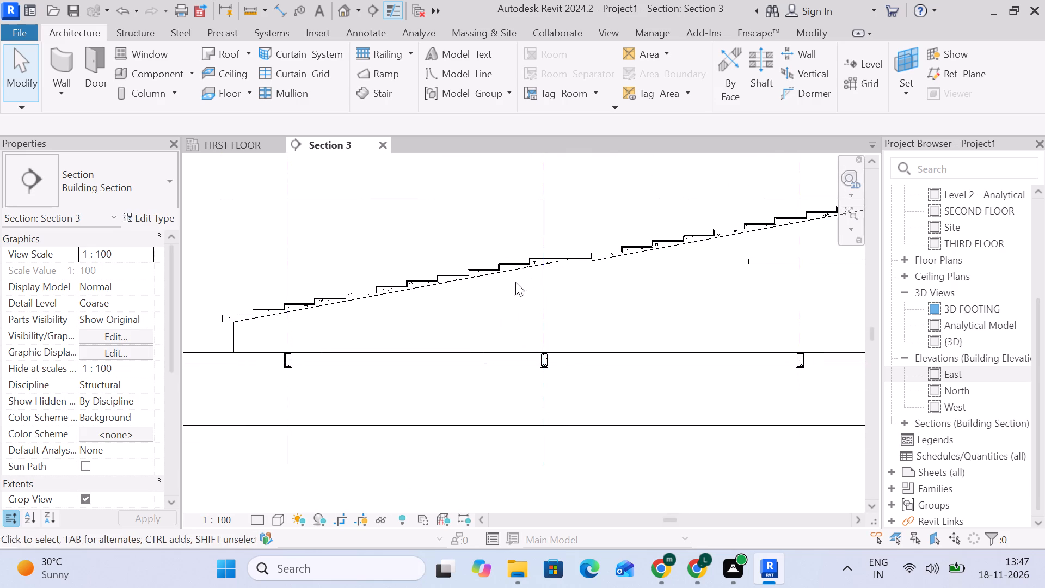
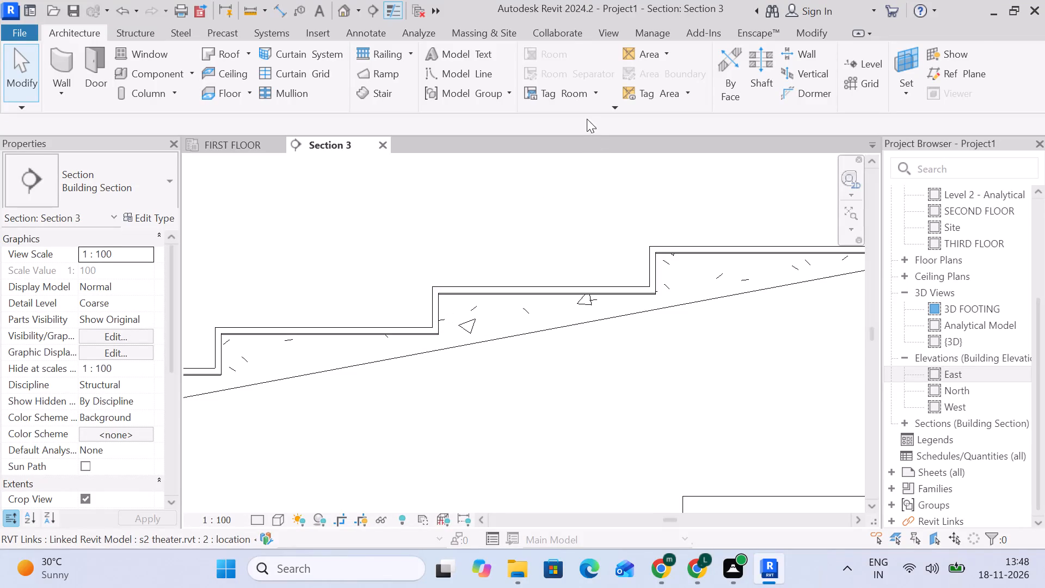
# Measure the tread depth of one typical seating step between its riser faces with an aligned dimension.
pyautogui.click(806, 29)
pyautogui.click(577, 89)
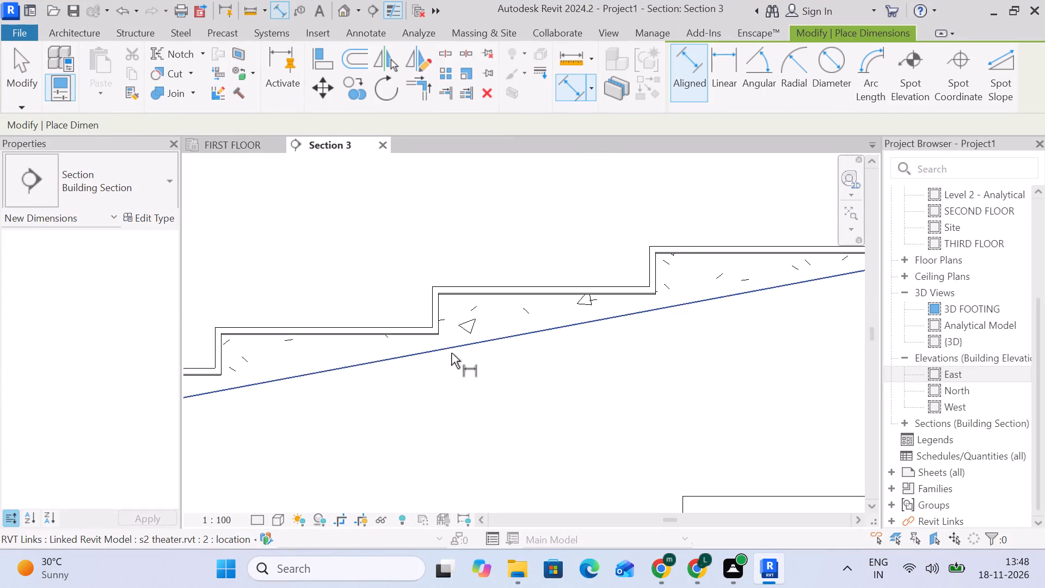
pyautogui.scroll(3, 436, 333)
pyautogui.moveTo(440, 306); pyautogui.dragTo(454, 310)
pyautogui.scroll(-1, 662, 292)
pyautogui.moveTo(664, 292); pyautogui.dragTo(535, 303, button='middle')
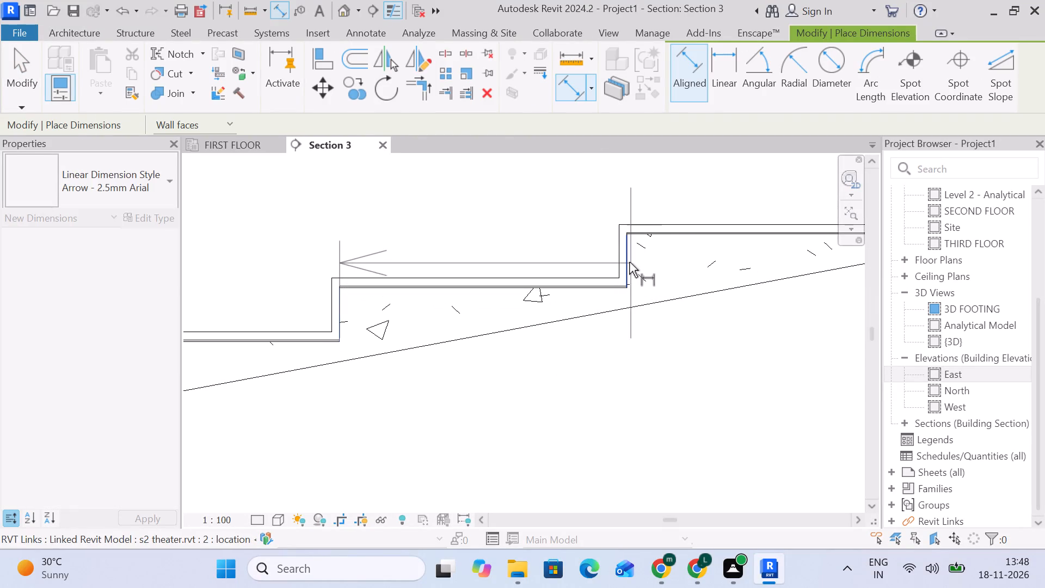
pyautogui.click(629, 260)
pyautogui.scroll(-4, 539, 255)
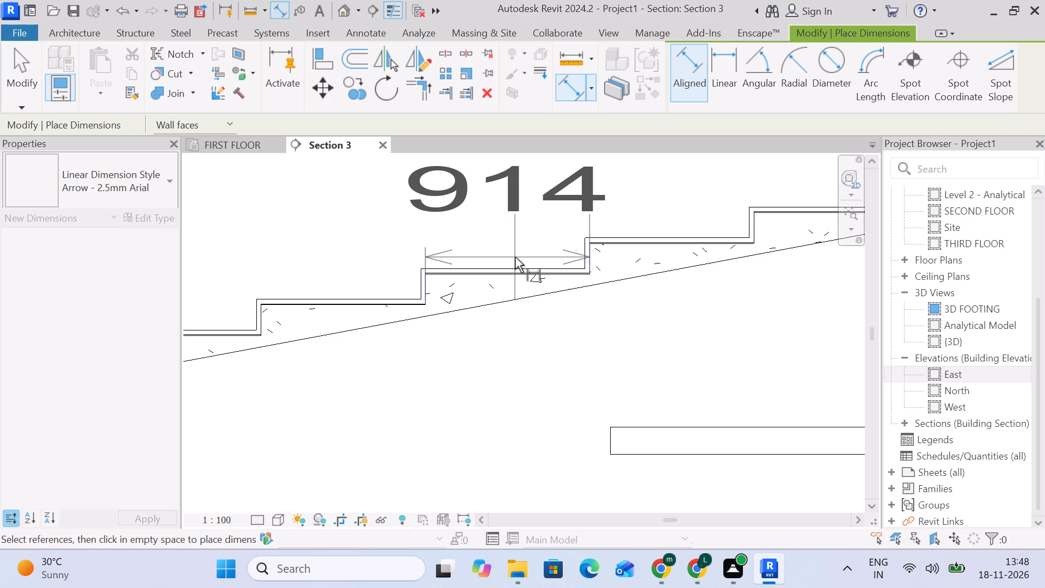
pyautogui.press('Escape')
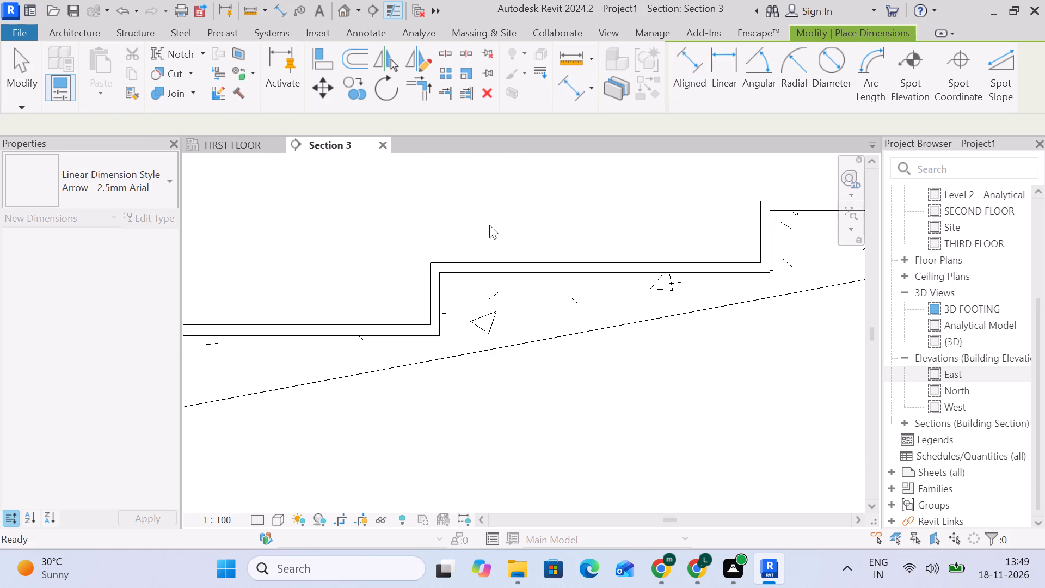
# Measure the depth of the wide mid-height landing at grid D between its adjoining riser faces.
pyautogui.scroll(-3, 523, 222)
pyautogui.scroll(-4, 726, 279)
pyautogui.scroll(-3, 613, 313)
pyautogui.scroll(-2, 565, 314)
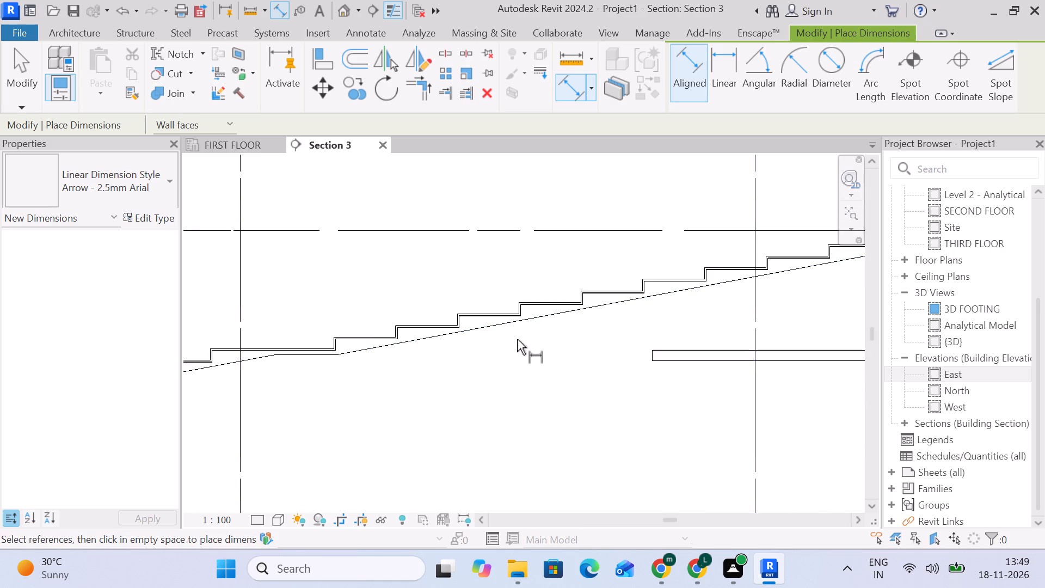
pyautogui.scroll(-2, 517, 339)
pyautogui.scroll(1, 323, 362)
pyautogui.moveTo(323, 363); pyautogui.dragTo(538, 330, button='middle')
pyautogui.scroll(-1, 538, 328)
pyautogui.scroll(5, 506, 321)
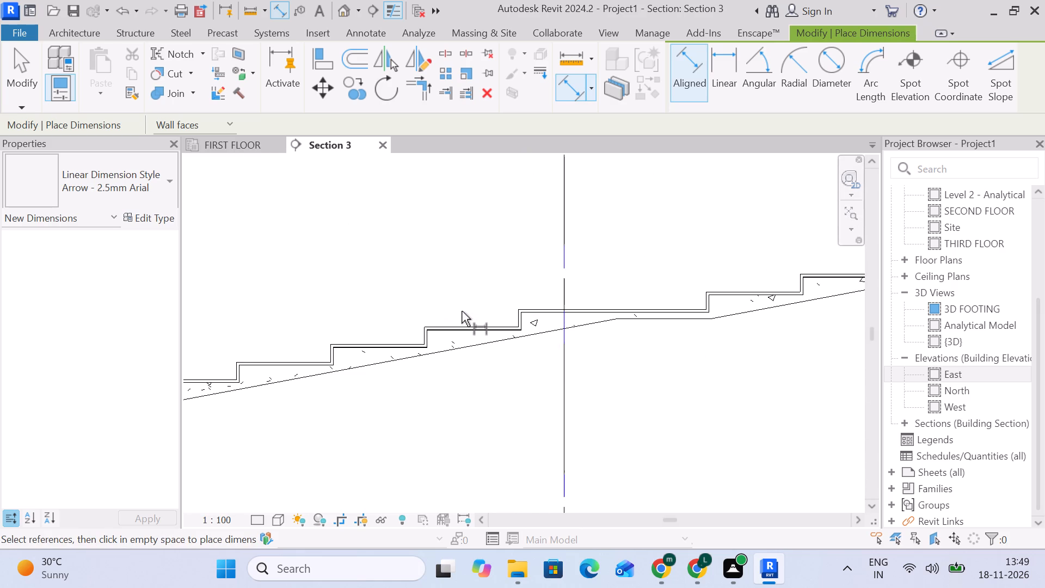
pyautogui.scroll(3, 527, 323)
pyautogui.click(518, 325)
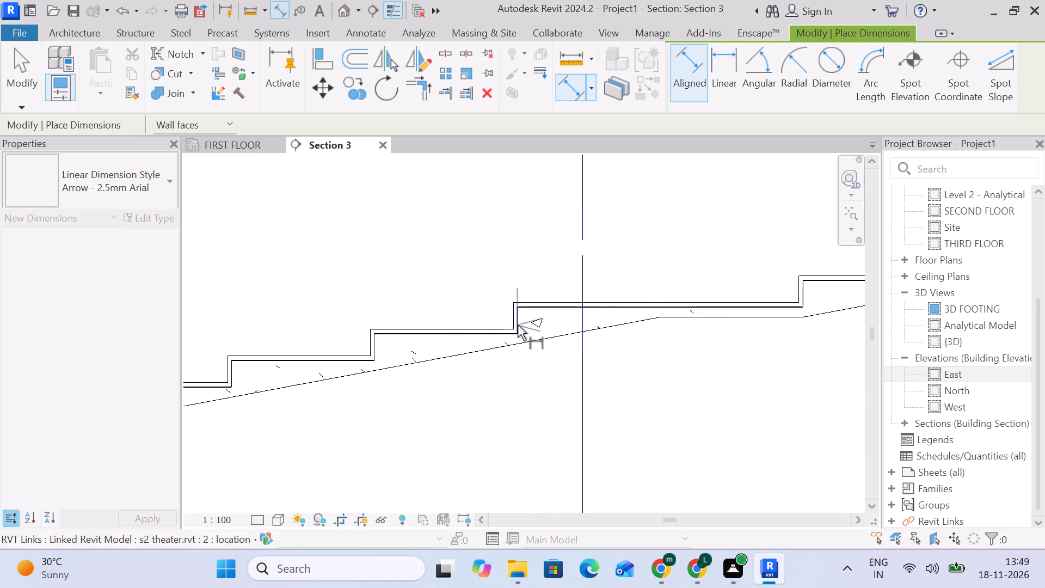
pyautogui.moveTo(764, 306); pyautogui.dragTo(579, 311, button='middle')
pyautogui.scroll(3, 588, 304)
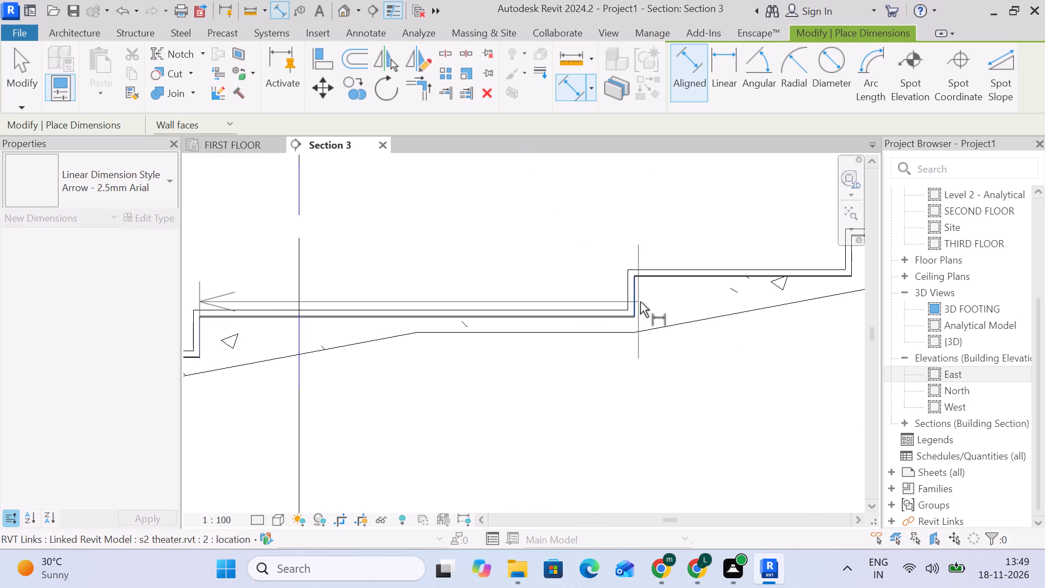
pyautogui.click(640, 299)
pyautogui.scroll(-4, 527, 230)
pyautogui.moveTo(526, 235); pyautogui.dragTo(533, 252, button='middle')
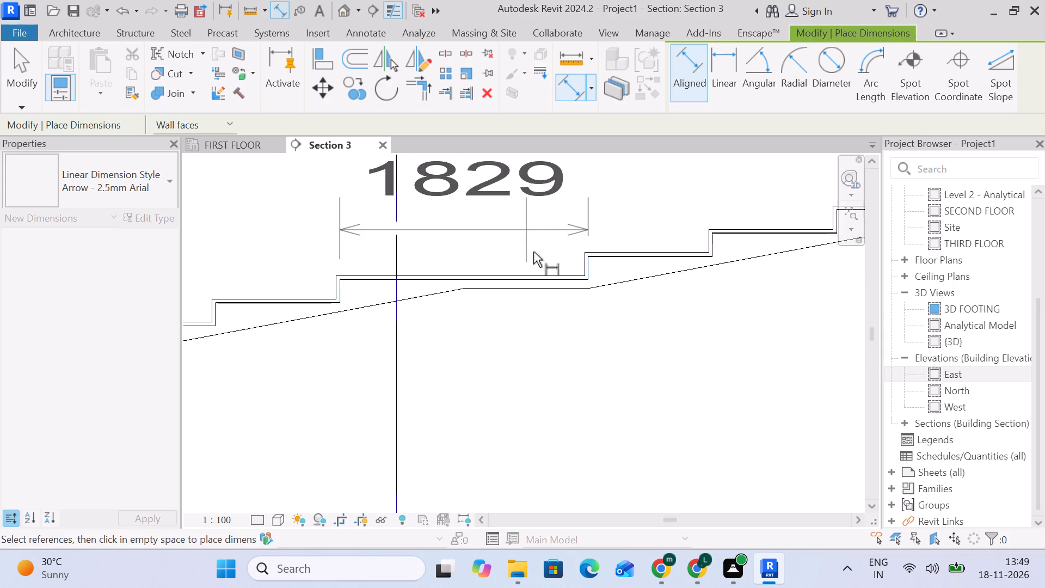
pyautogui.moveTo(533, 252); pyautogui.dragTo(545, 275, button='middle')
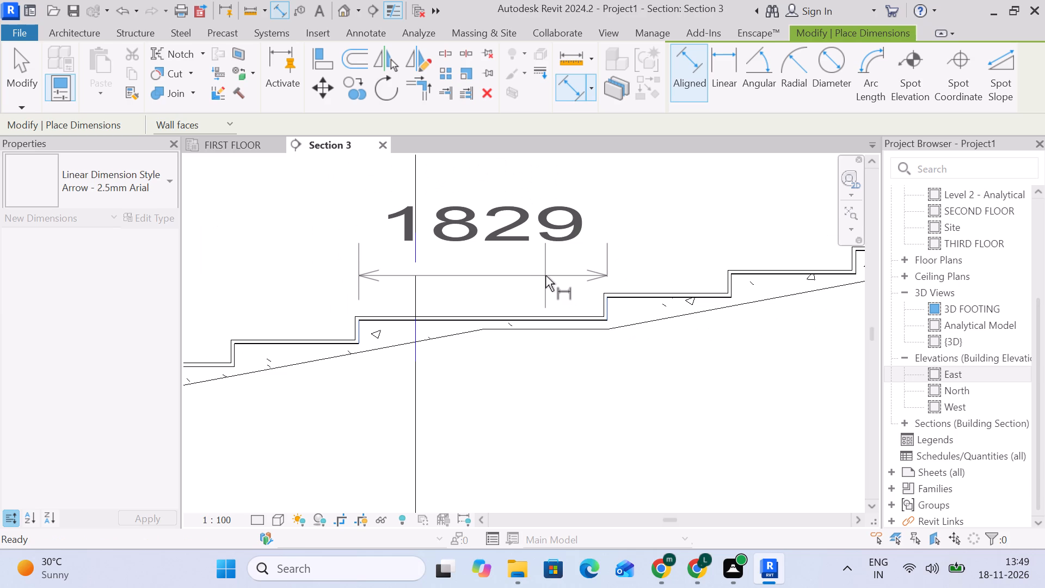
pyautogui.press('Escape')
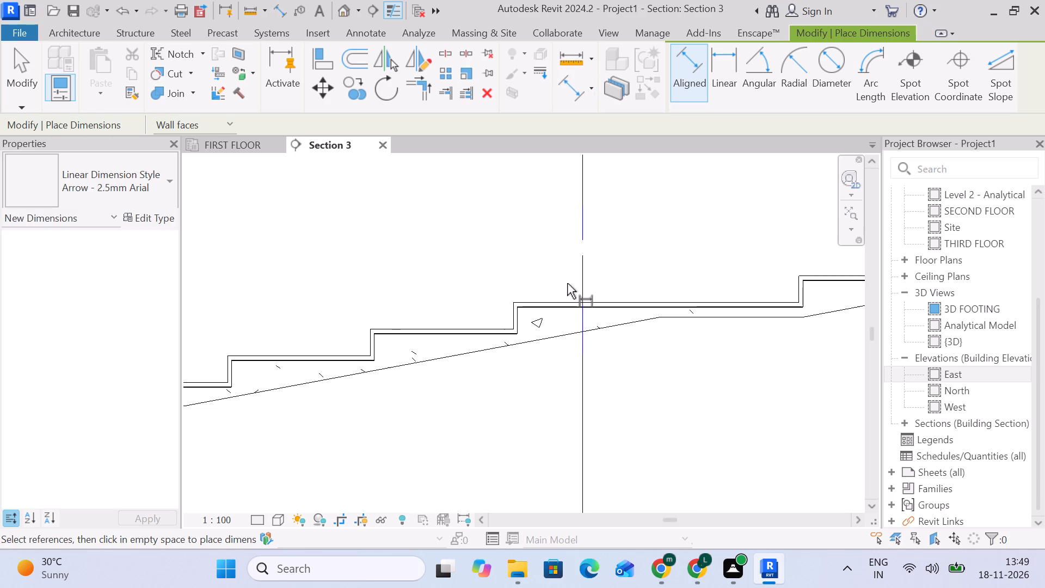
# Measure the tread depth of the wide second-highest seating step, just above the FIRST FLOOR level, between its riser faces.
pyautogui.scroll(-4, 582, 285)
pyautogui.scroll(-6, 625, 303)
pyautogui.moveTo(733, 316); pyautogui.dragTo(309, 332, button='middle')
pyautogui.moveTo(553, 309); pyautogui.dragTo(373, 352, button='middle')
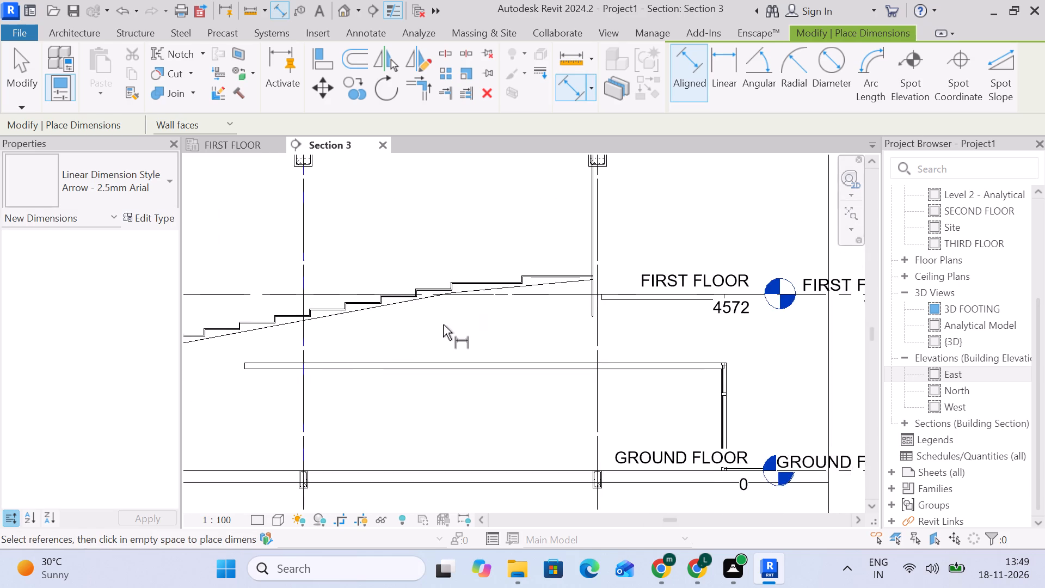
pyautogui.scroll(7, 444, 321)
pyautogui.scroll(8, 453, 259)
pyautogui.moveTo(487, 249); pyautogui.dragTo(395, 375, button='middle')
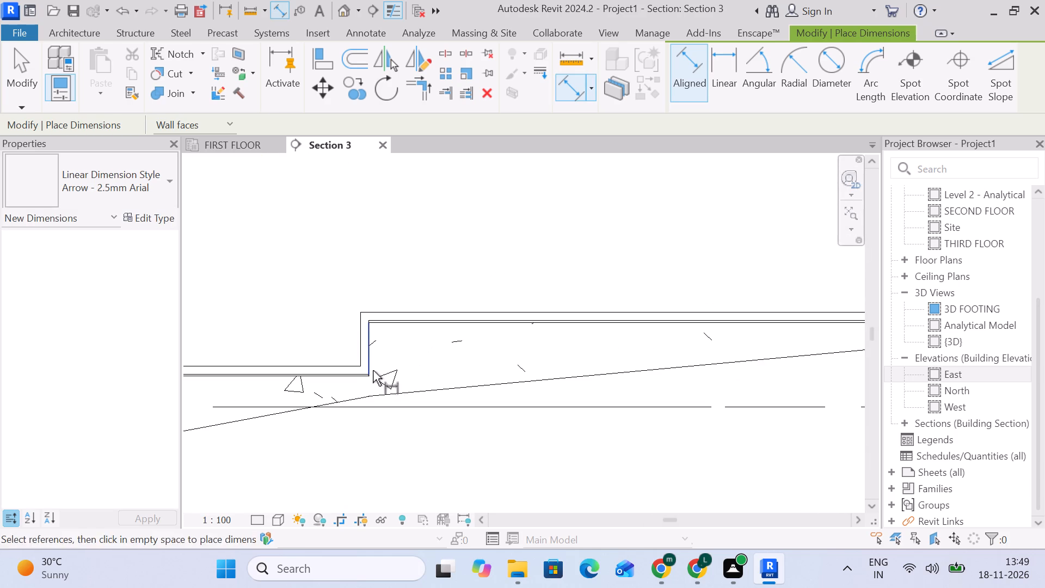
pyautogui.click(374, 345)
pyautogui.scroll(-5, 527, 333)
pyautogui.moveTo(565, 344); pyautogui.dragTo(319, 363, button='middle')
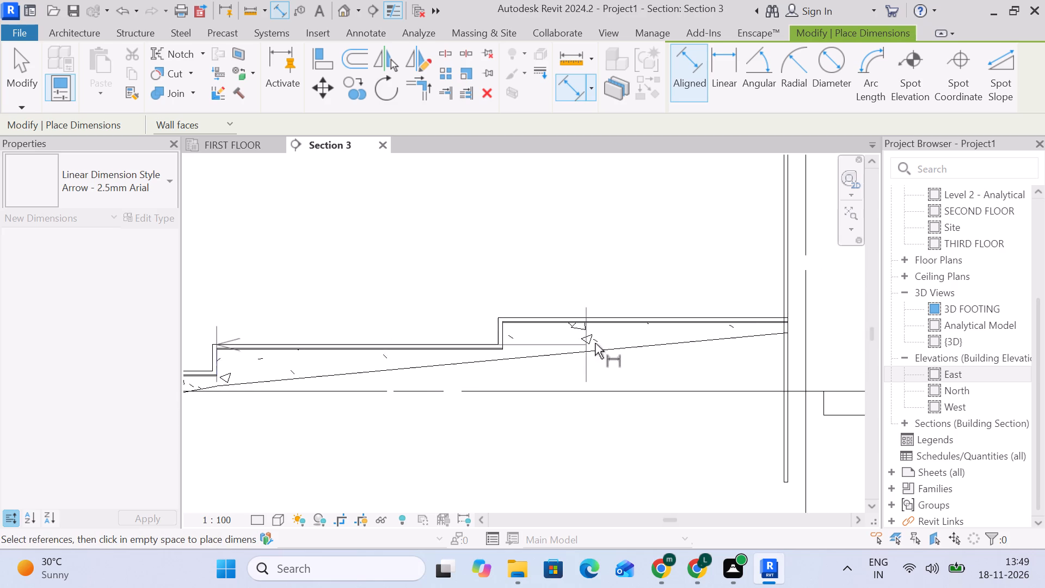
pyautogui.scroll(3, 595, 342)
pyautogui.click(457, 329)
pyautogui.scroll(-4, 472, 328)
pyautogui.moveTo(513, 334); pyautogui.dragTo(618, 333, button='middle')
pyautogui.press('Escape')
pyautogui.scroll(-10, 610, 329)
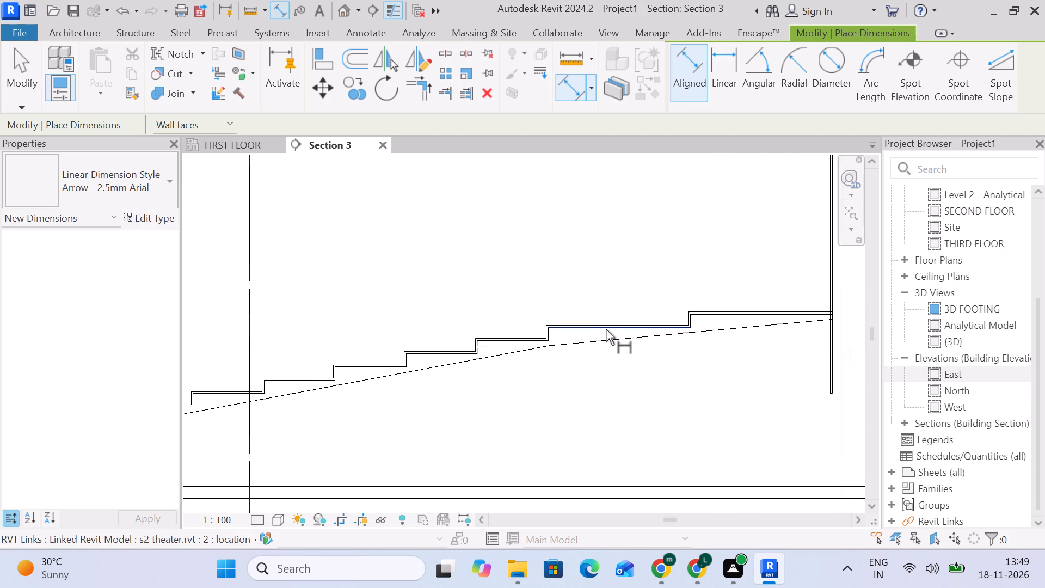
# Measure the depth of the highest seating step from its riser face to the near face of the rear wall.
pyautogui.scroll(9, 691, 323)
pyautogui.moveTo(693, 324); pyautogui.dragTo(406, 325, button='middle')
pyautogui.scroll(1, 402, 323)
pyautogui.click(395, 321)
pyautogui.scroll(-1, 716, 324)
pyautogui.moveTo(714, 325); pyautogui.dragTo(330, 329, button='middle')
pyautogui.scroll(1, 541, 324)
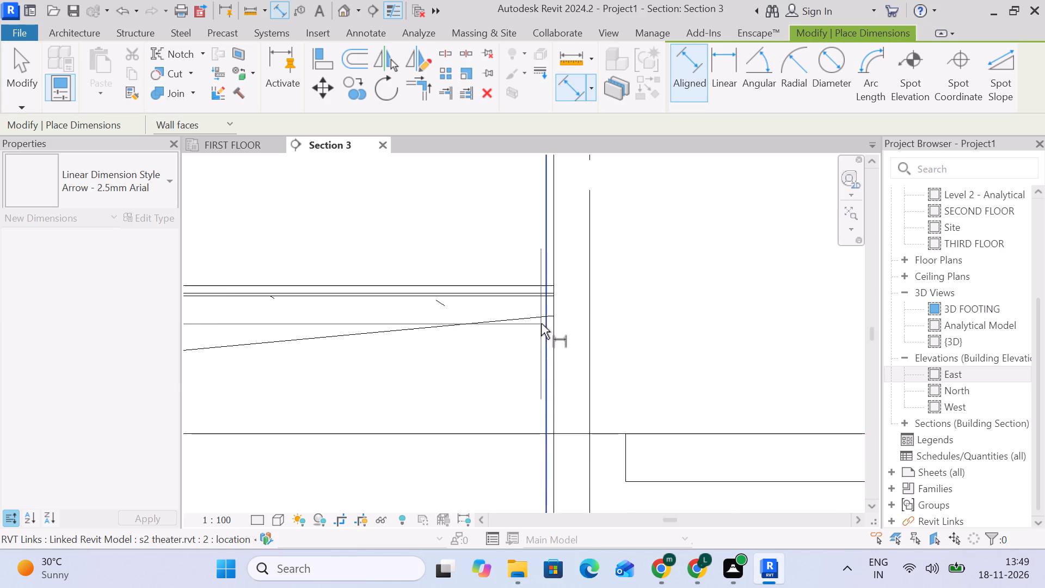
pyautogui.scroll(5, 541, 323)
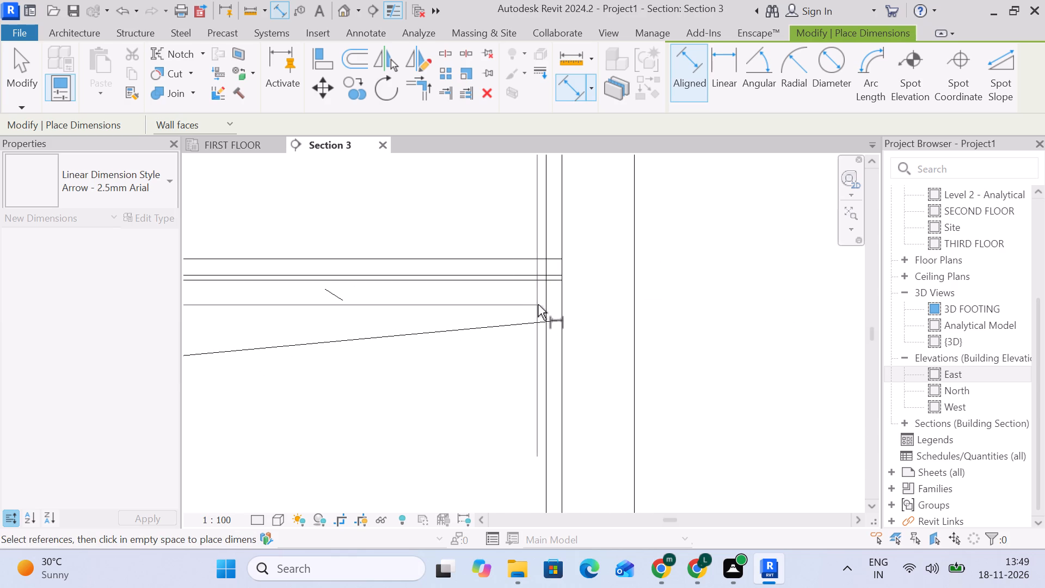
pyautogui.click(543, 304)
pyautogui.scroll(-12, 543, 303)
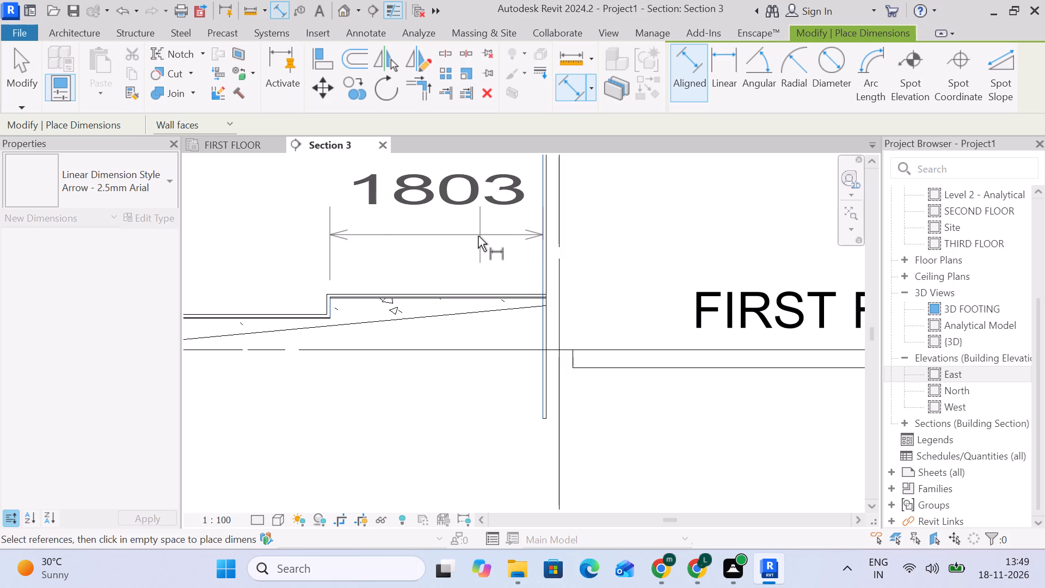
pyautogui.press('Escape')
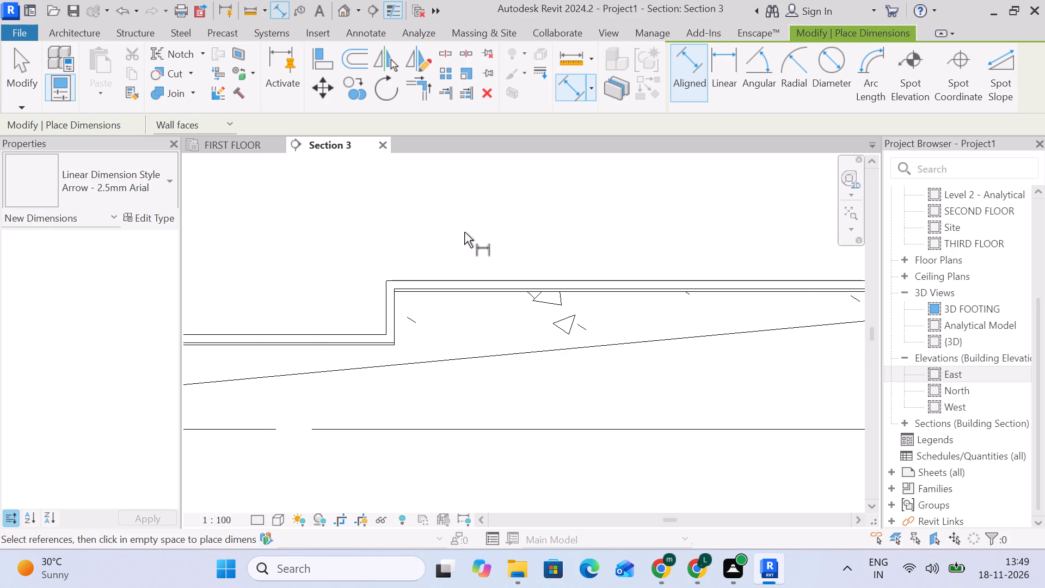
# Measure the height from the GROUND FLOOR level to the underside of the lowest seating step at the slab's lower end.
pyautogui.scroll(-19, 464, 232)
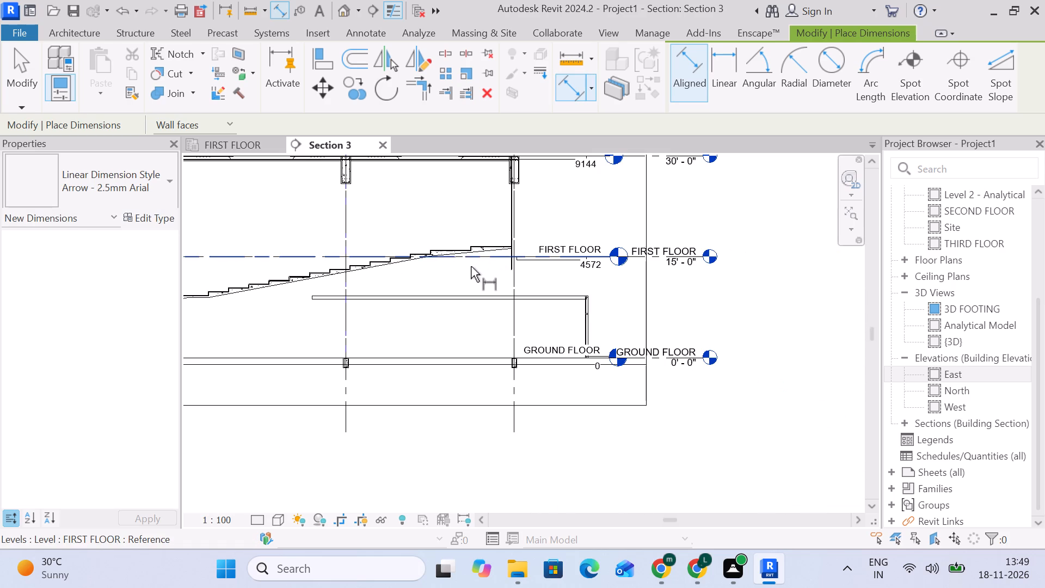
pyautogui.moveTo(466, 279); pyautogui.dragTo(631, 247, button='middle')
pyautogui.moveTo(374, 313); pyautogui.dragTo(649, 315, button='middle')
pyautogui.scroll(7, 441, 324)
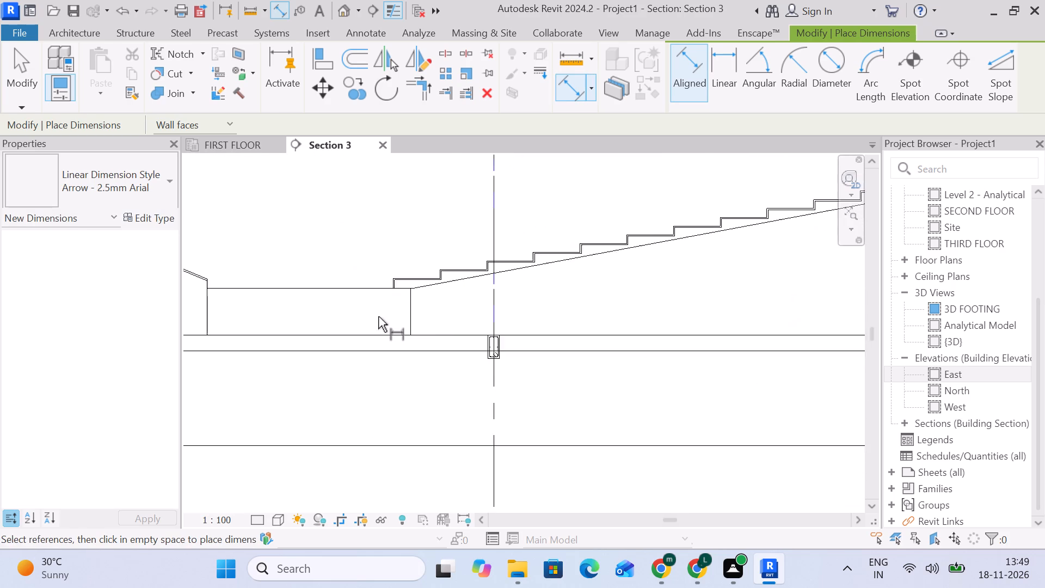
pyautogui.scroll(5, 378, 316)
pyautogui.click(385, 360)
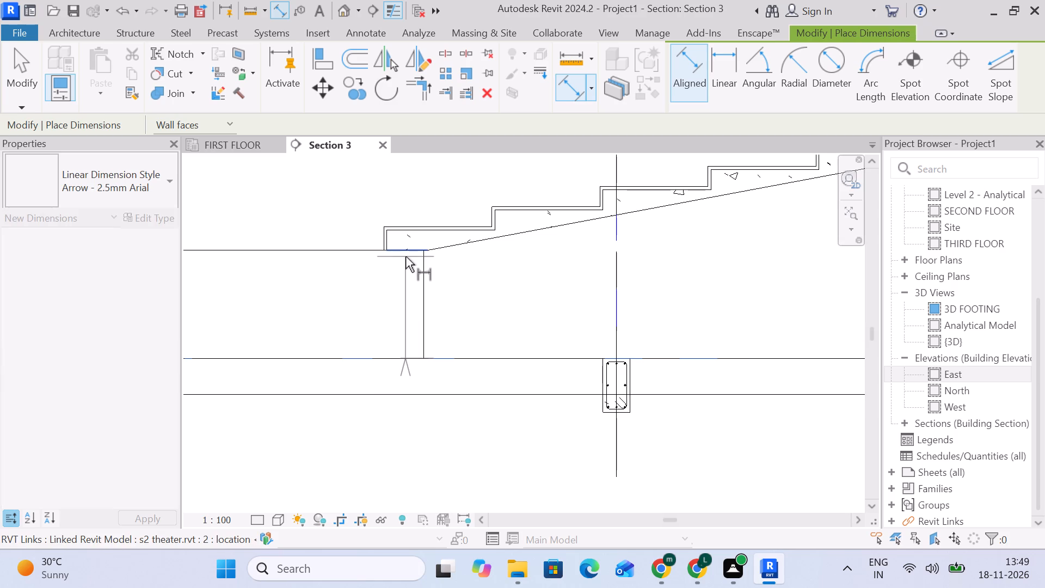
pyautogui.click(407, 254)
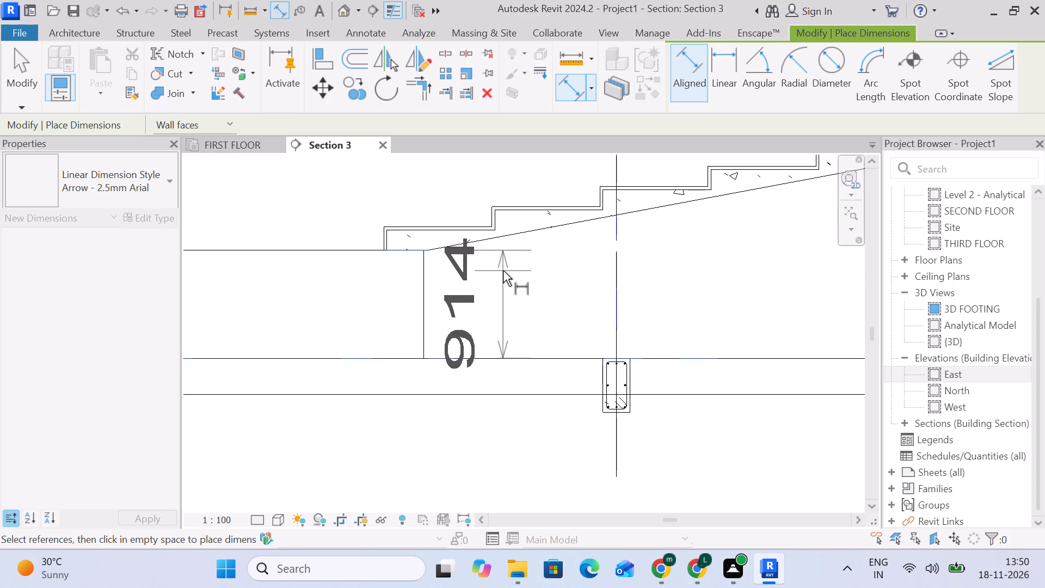
pyautogui.press('Escape')
# Examine the sloping seating slab between its lower end and the rear wall at the first floor.
pyautogui.scroll(-8, 456, 269)
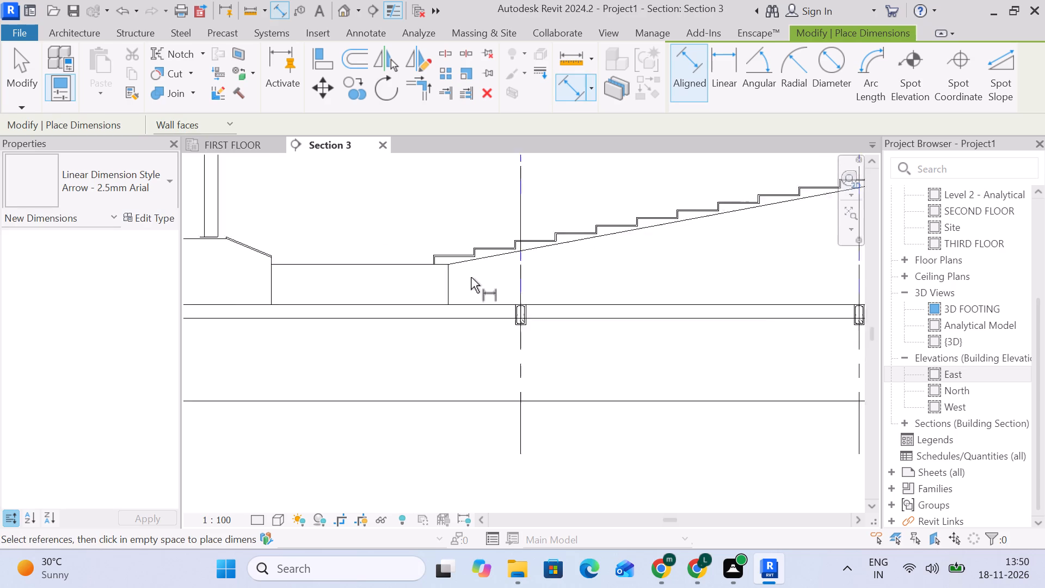
pyautogui.scroll(-3, 471, 277)
pyautogui.moveTo(609, 285); pyautogui.dragTo(440, 289, button='middle')
pyautogui.moveTo(757, 274); pyautogui.dragTo(651, 277, button='middle')
pyautogui.scroll(1, 671, 270)
pyautogui.scroll(-5, 709, 256)
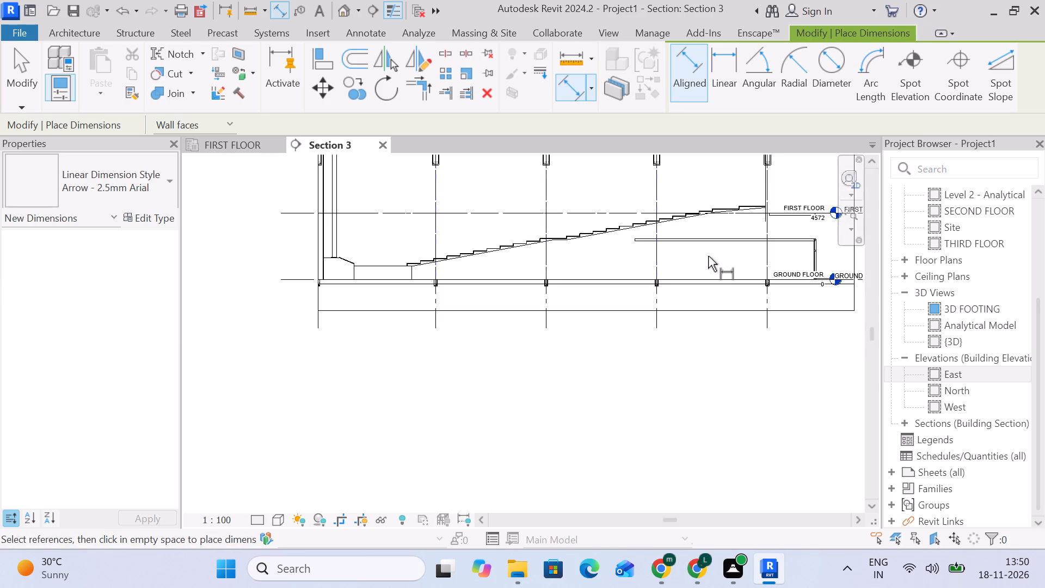
pyautogui.moveTo(708, 256); pyautogui.dragTo(696, 260, button='middle')
pyautogui.scroll(4, 397, 316)
pyautogui.scroll(3, 399, 259)
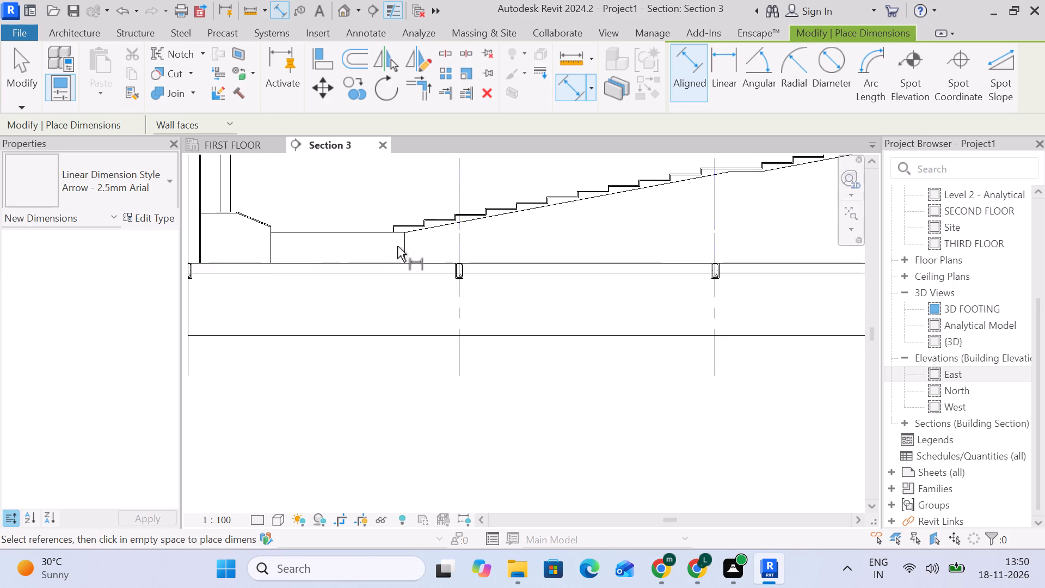
pyautogui.scroll(2, 397, 237)
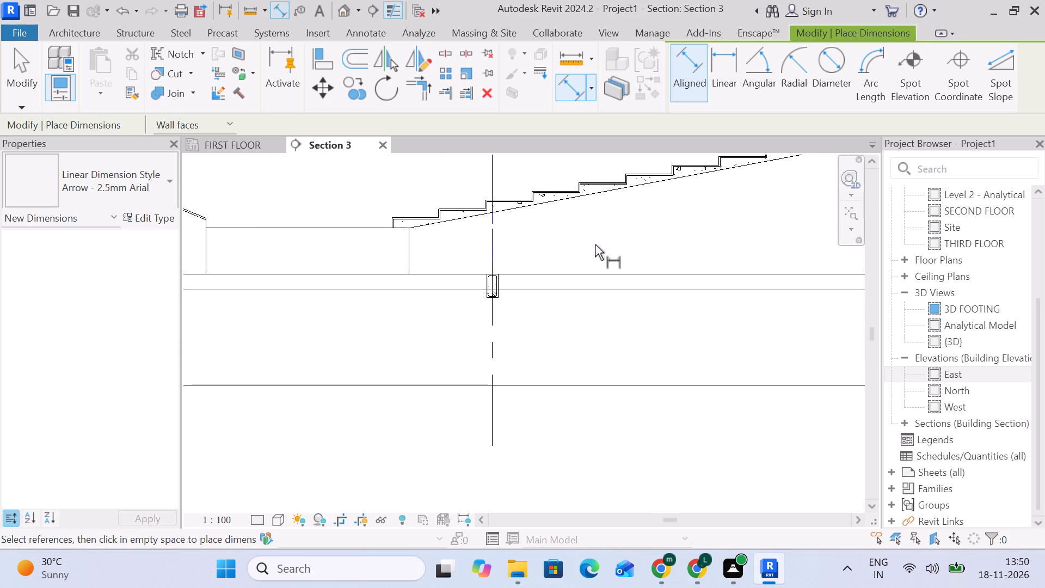
# Measure the height from the FIRST FLOOR level to the top surface of the highest seating step.
pyautogui.moveTo(631, 246); pyautogui.dragTo(464, 307, button='middle')
pyautogui.scroll(-5, 541, 289)
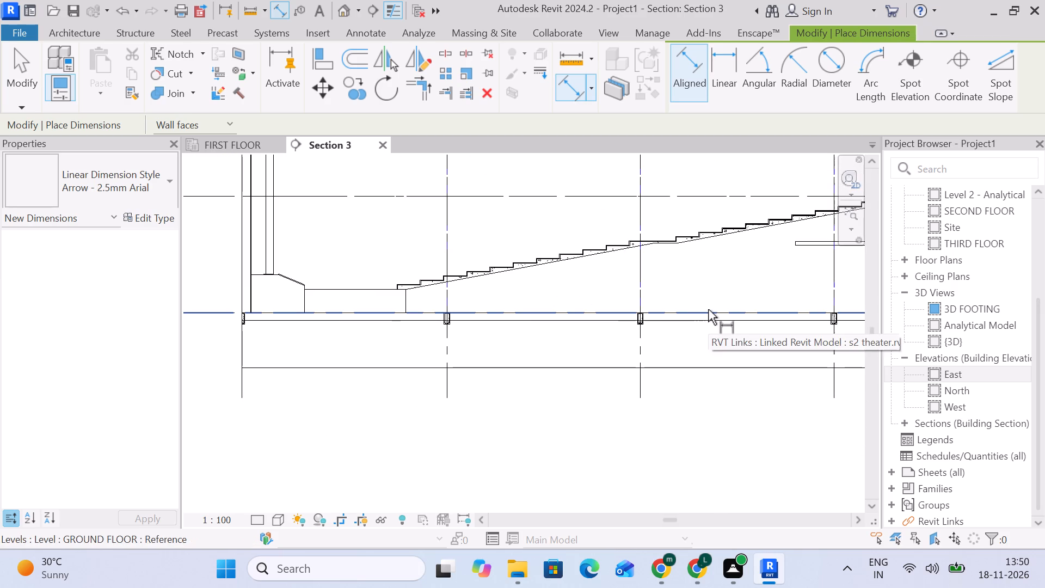
pyautogui.moveTo(733, 303); pyautogui.dragTo(435, 420, button='middle')
pyautogui.scroll(8, 694, 313)
pyautogui.moveTo(742, 320); pyautogui.dragTo(606, 374, button='middle')
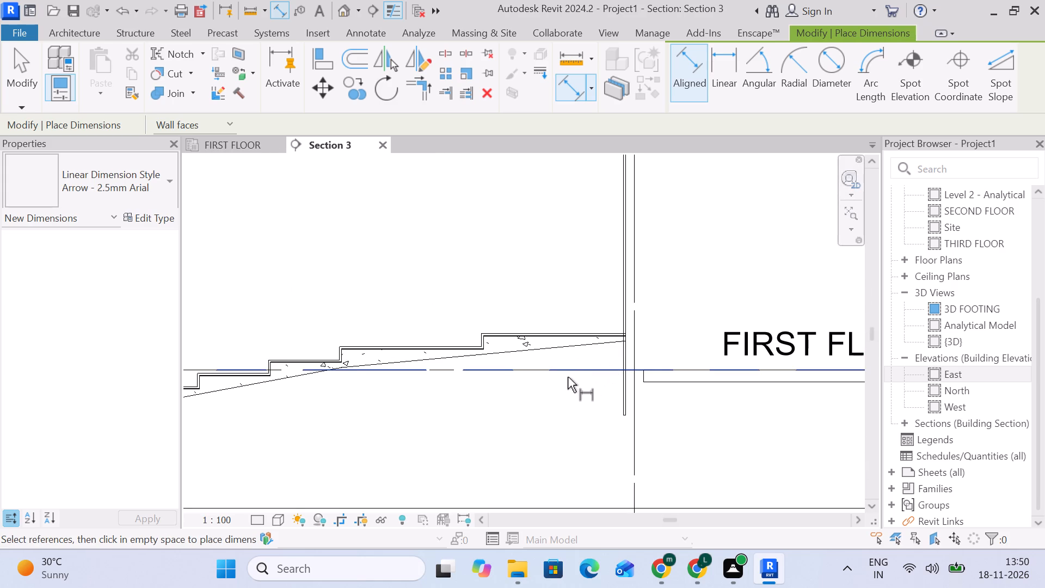
pyautogui.click(568, 377)
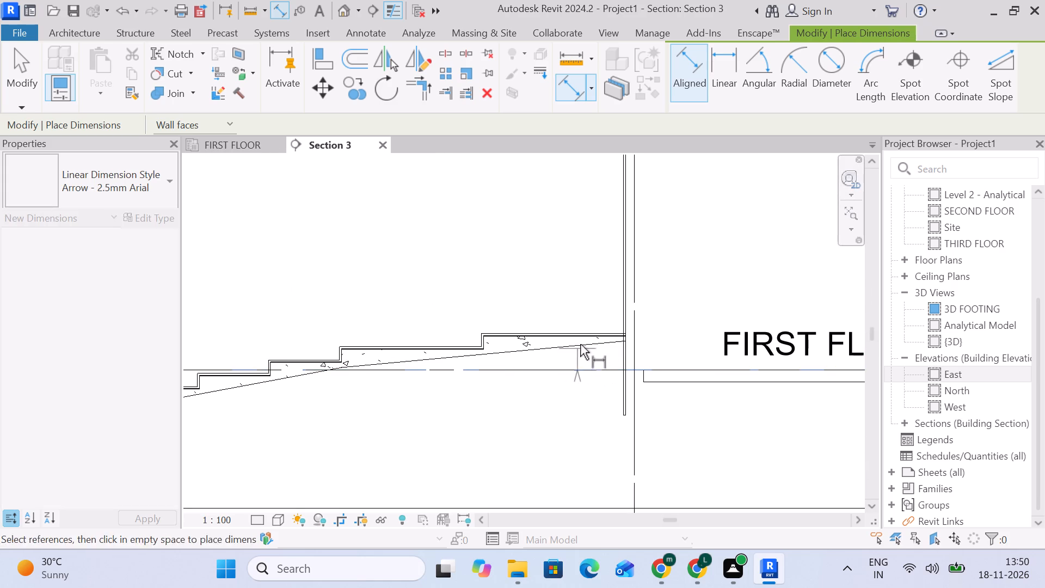
pyautogui.scroll(9, 591, 334)
pyautogui.click(615, 334)
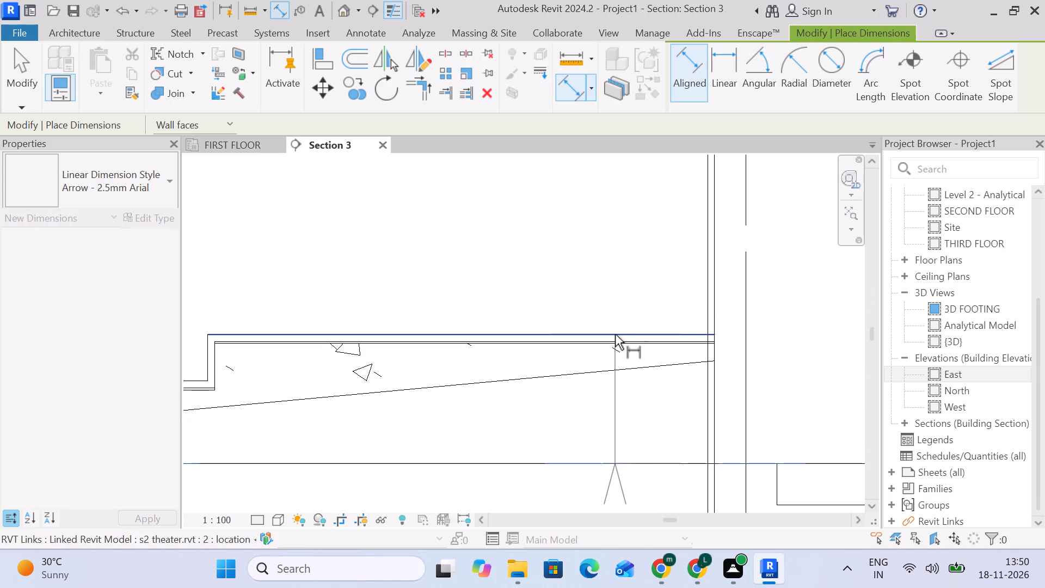
pyautogui.scroll(-7, 594, 296)
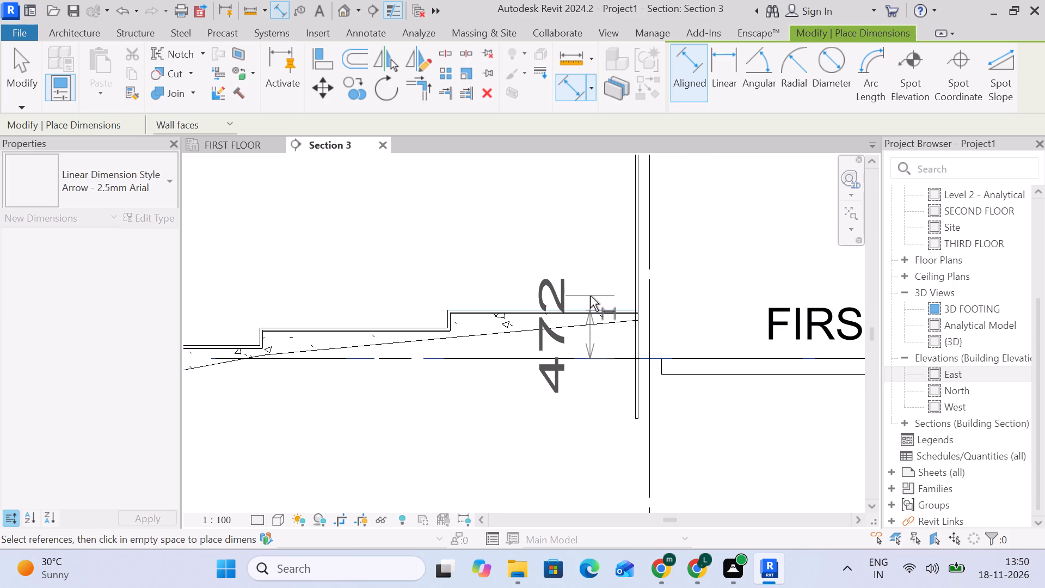
pyautogui.press('Escape')
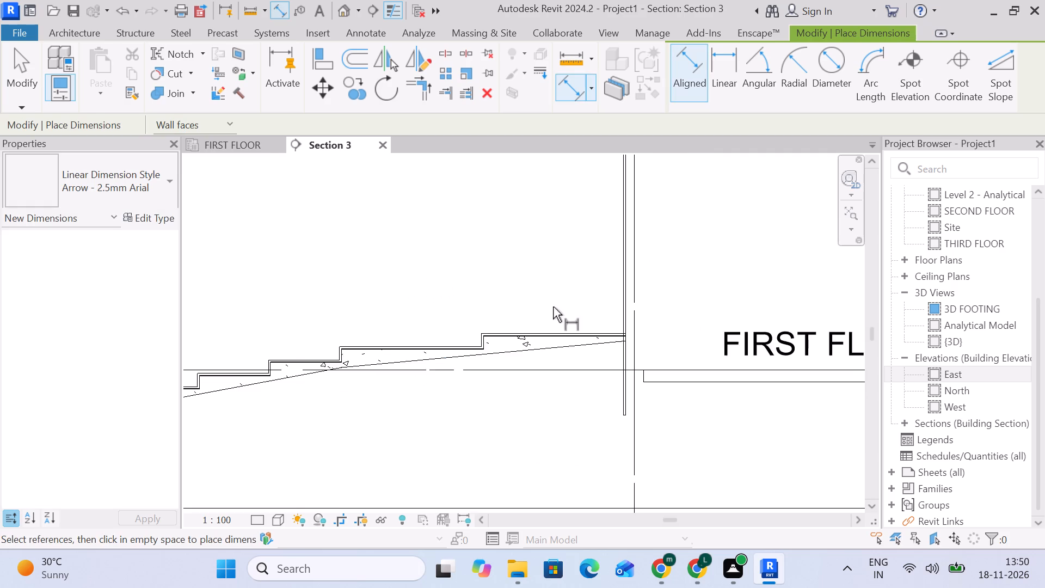
# Switch from the section to the FIRST FLOOR structural plan.
pyautogui.scroll(-15, 553, 307)
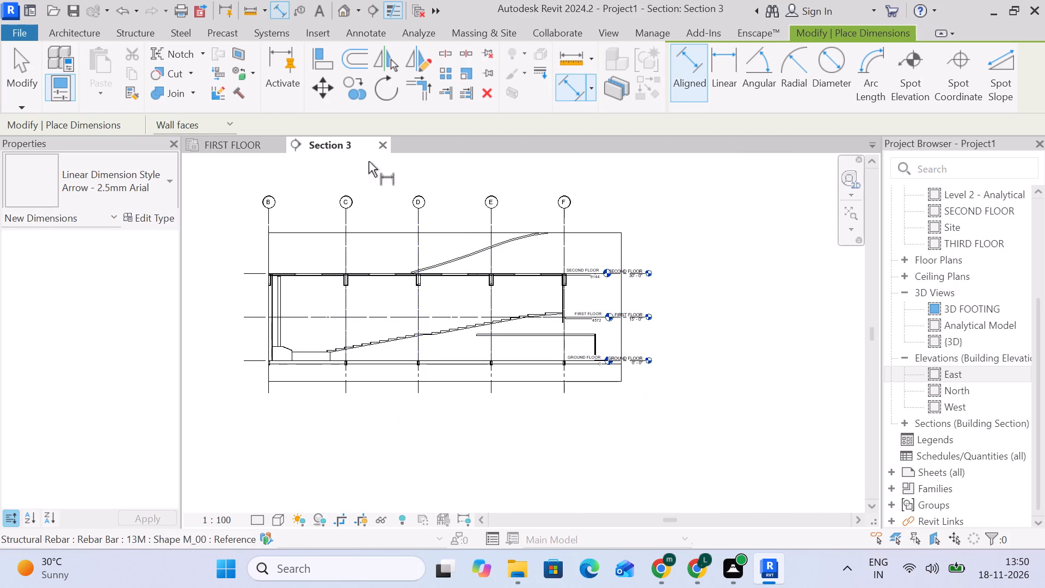
pyautogui.click(206, 145)
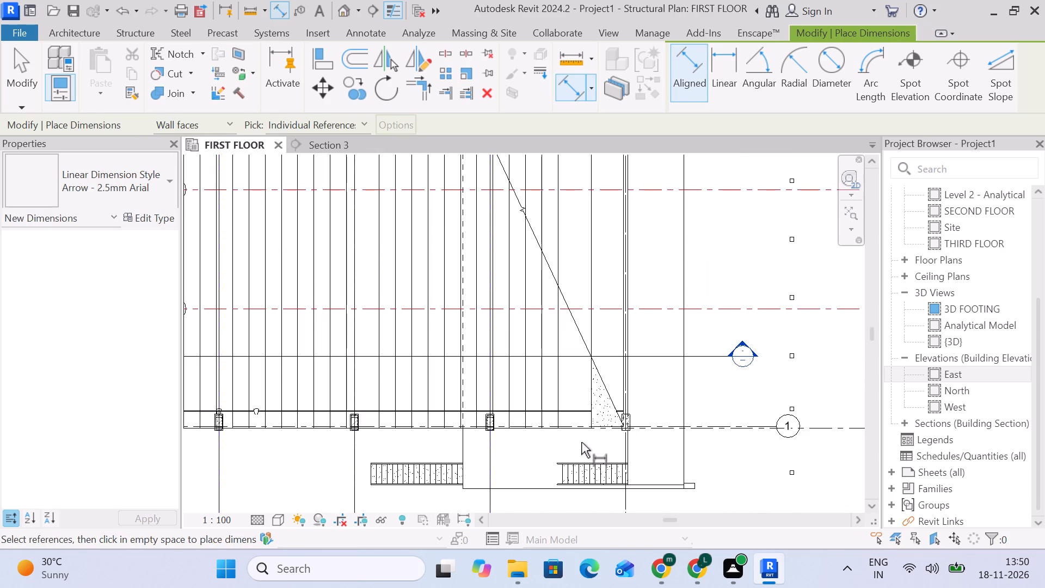
# Examine the linked theater's seating step lines, side stairs and columns in the FIRST FLOOR structural plan.
pyautogui.scroll(-5, 581, 437)
pyautogui.press('Escape')
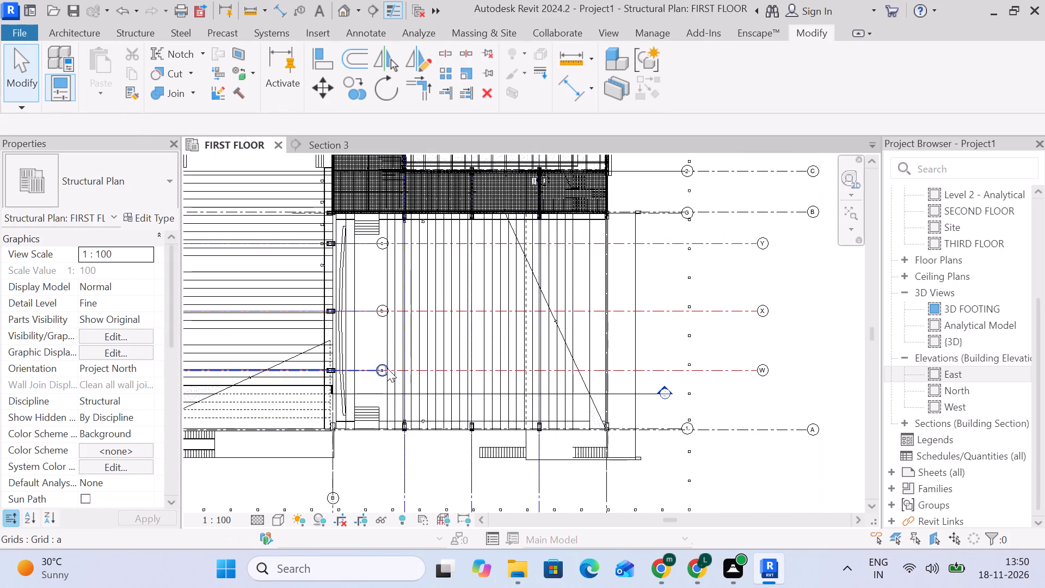
pyautogui.scroll(3, 399, 327)
pyautogui.scroll(1, 451, 327)
pyautogui.moveTo(453, 332); pyautogui.dragTo(465, 381, button='middle')
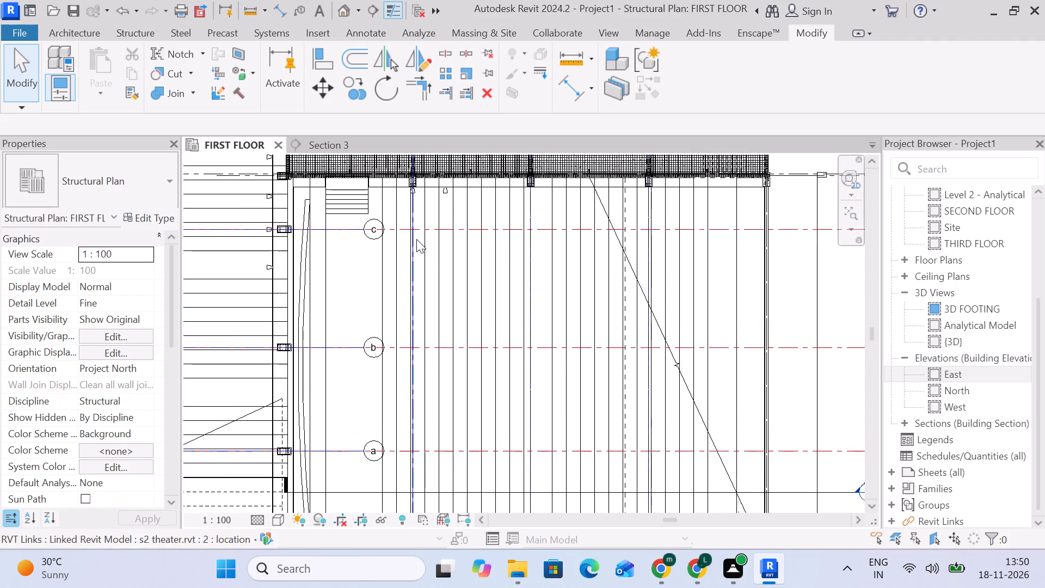
pyautogui.scroll(1, 416, 239)
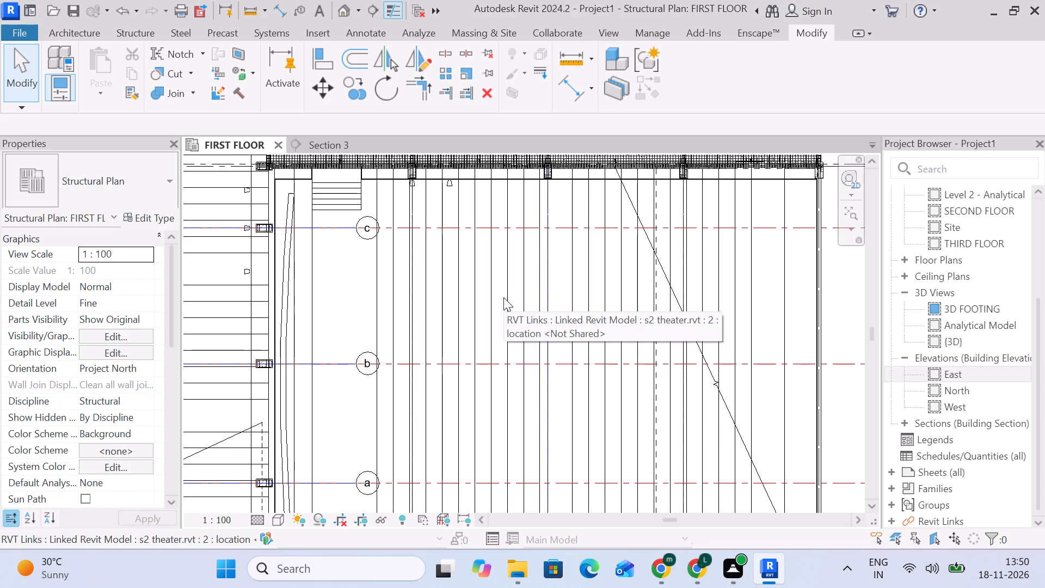
pyautogui.scroll(-3, 503, 298)
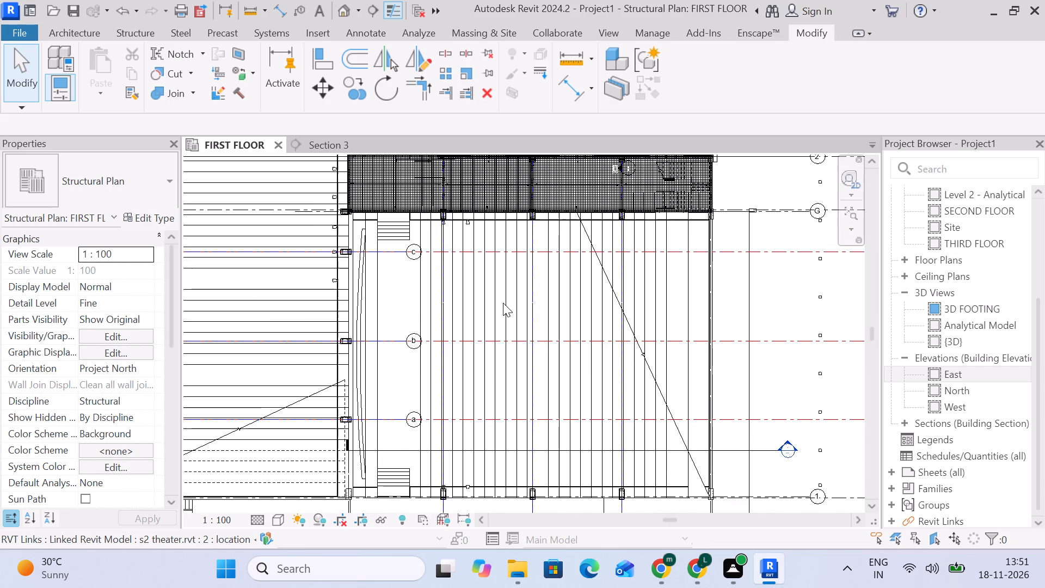
pyautogui.moveTo(468, 313); pyautogui.dragTo(489, 302, button='middle')
pyautogui.scroll(3, 459, 477)
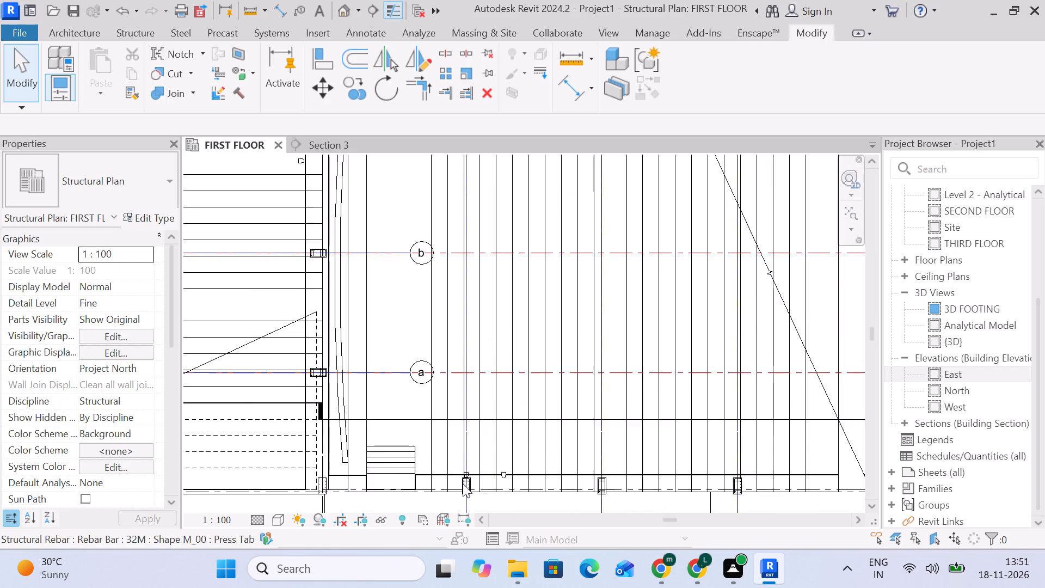
# Measure the distance from the first column past grid B on grid 1 to the seating step line beside the short stair.
pyautogui.scroll(9, 462, 492)
pyautogui.moveTo(451, 483); pyautogui.dragTo(547, 365, button='middle')
pyautogui.scroll(6, 557, 366)
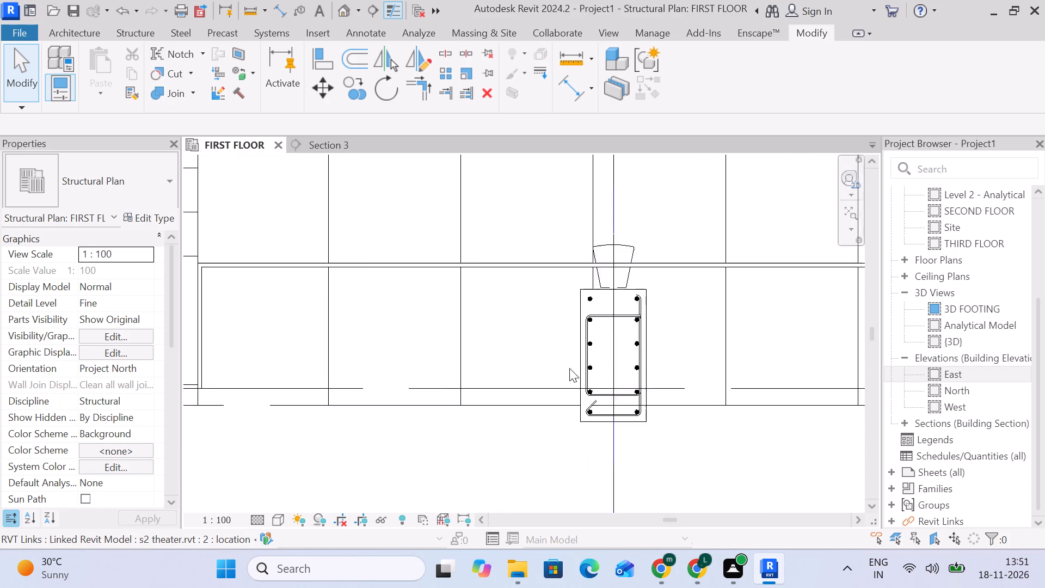
pyautogui.scroll(1, 569, 368)
pyautogui.click(559, 94)
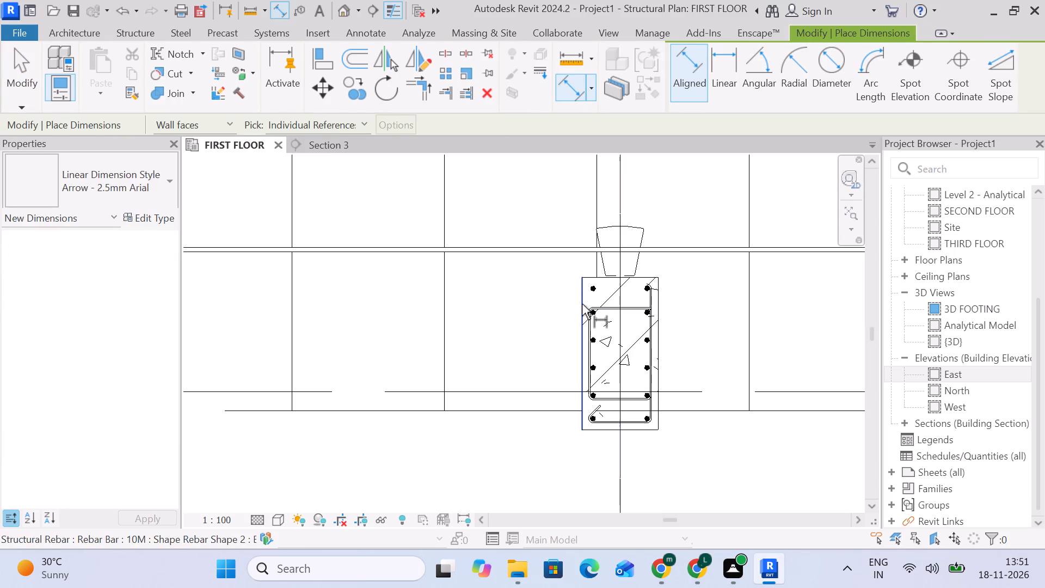
pyautogui.click(581, 304)
pyautogui.scroll(-5, 403, 323)
pyautogui.moveTo(423, 323); pyautogui.dragTo(685, 360, button='middle')
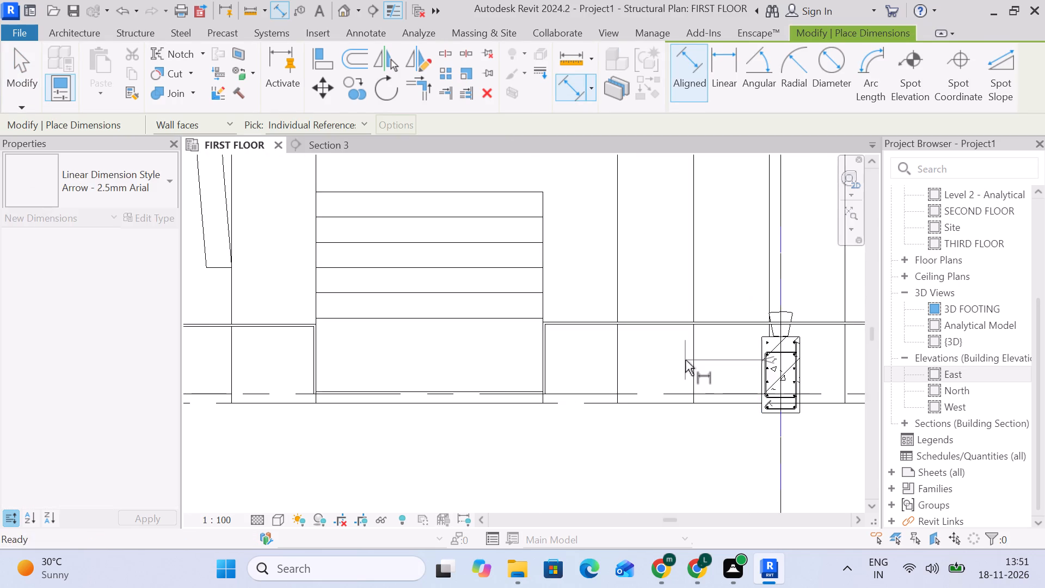
pyautogui.scroll(-5, 686, 360)
pyautogui.moveTo(680, 362); pyautogui.dragTo(543, 378, button='middle')
pyautogui.scroll(4, 534, 375)
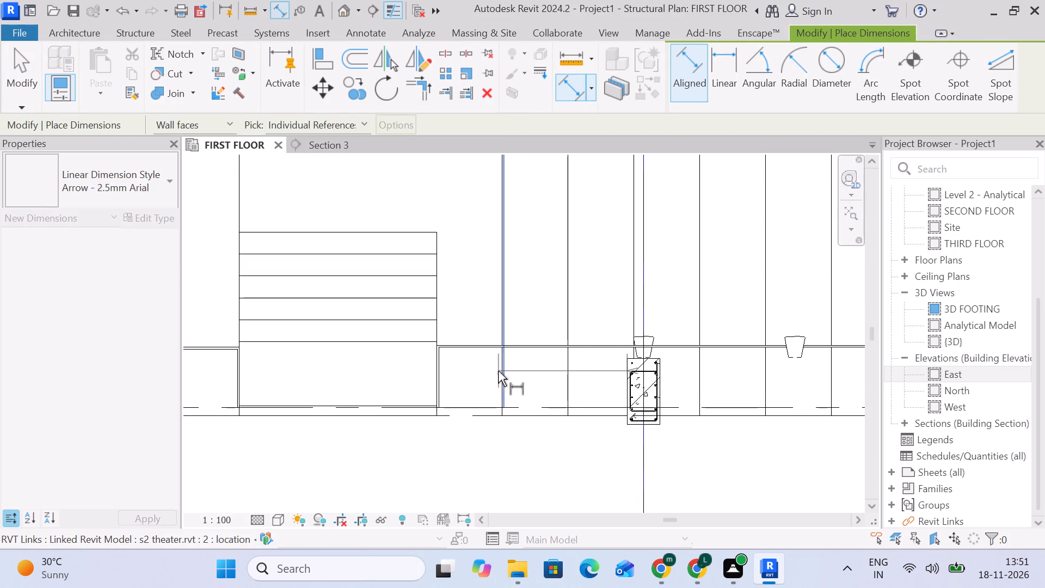
pyautogui.click(498, 371)
pyautogui.scroll(10, 494, 373)
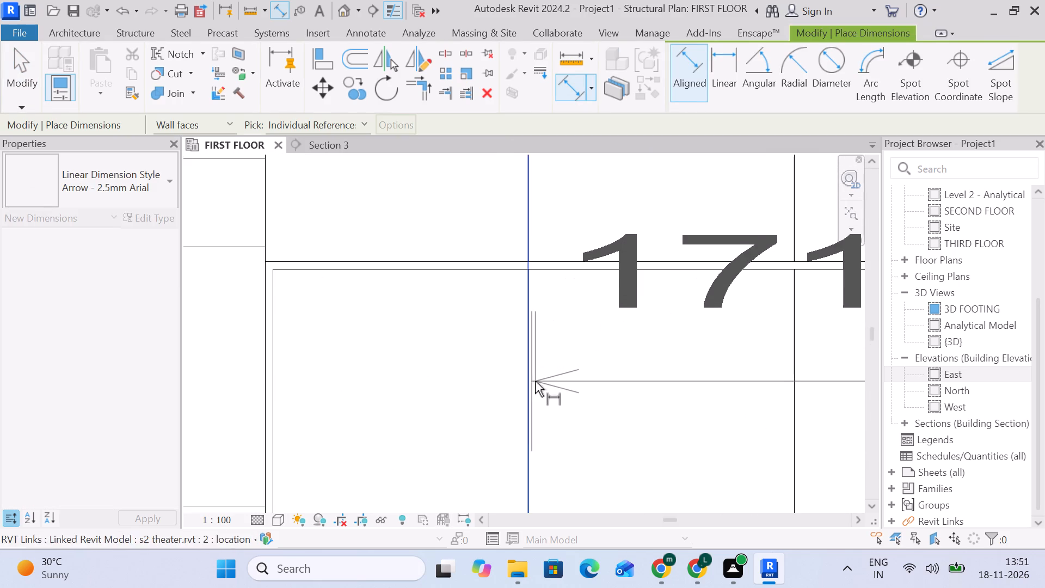
pyautogui.press('Escape')
# Remeasure from the same column's face to the seating step line beside the short stair, picking the line precisely, and discard the dimension.
pyautogui.click(576, 364)
pyautogui.scroll(-5, 196, 390)
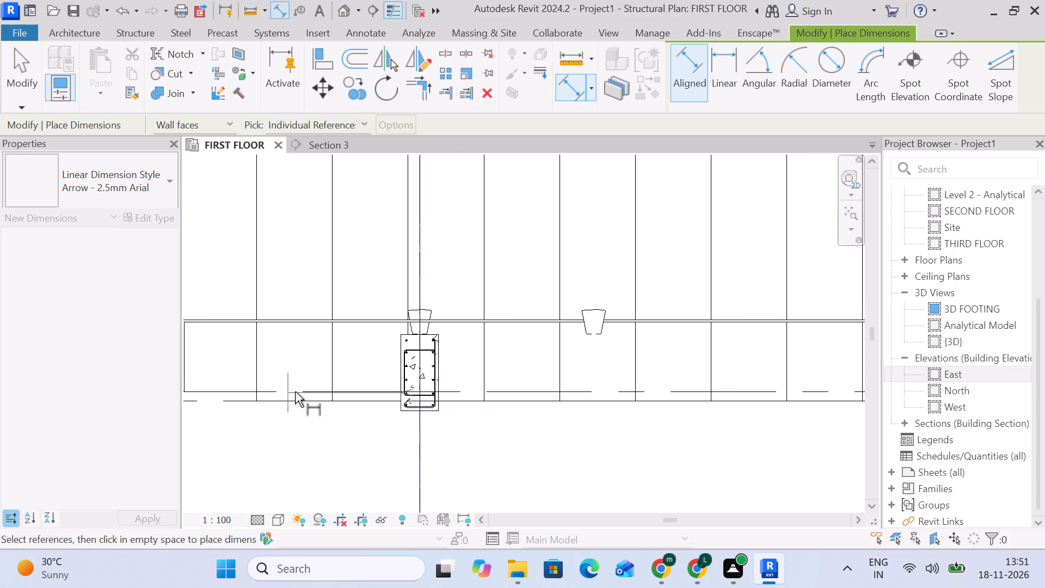
pyautogui.moveTo(322, 384); pyautogui.dragTo(595, 384, button='middle')
pyautogui.scroll(6, 537, 373)
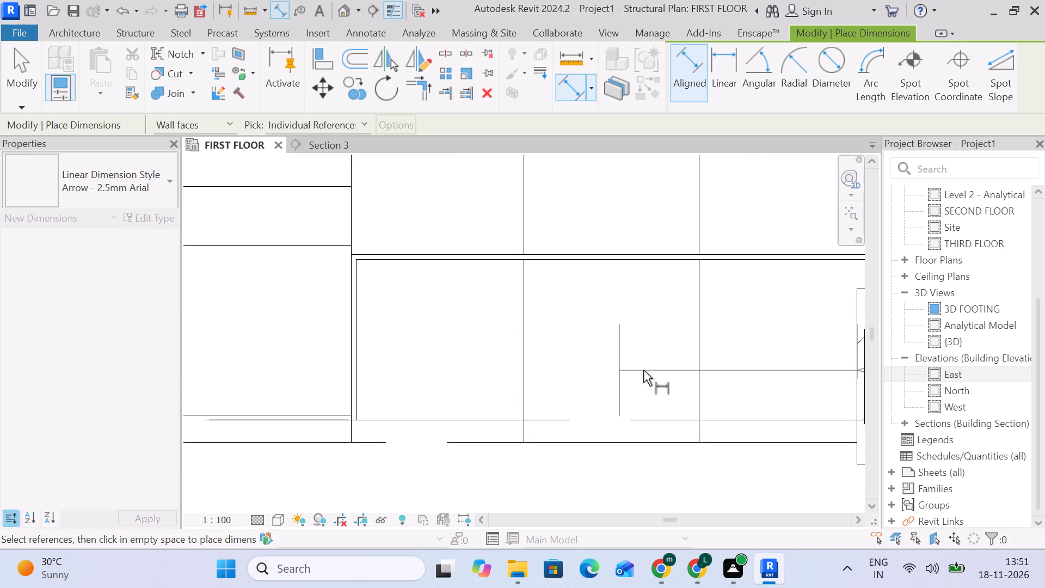
pyautogui.scroll(4, 578, 367)
pyautogui.scroll(8, 507, 371)
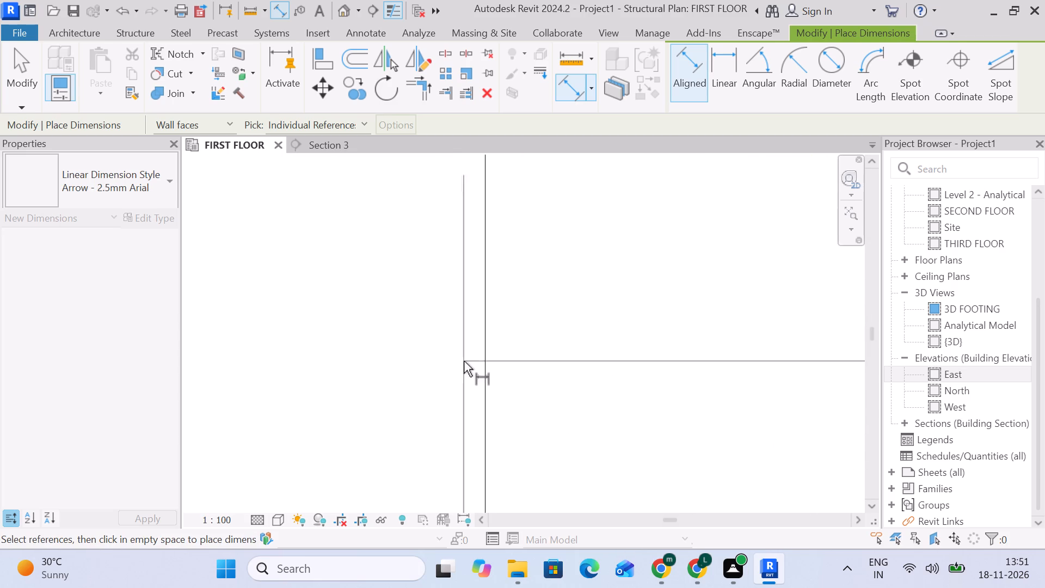
pyautogui.scroll(5, 514, 363)
pyautogui.click(469, 370)
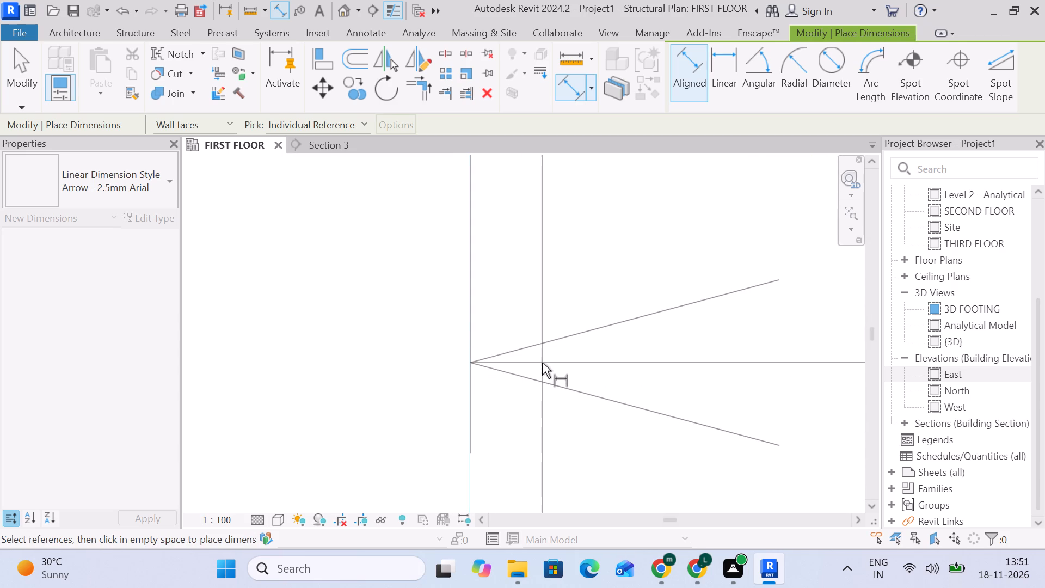
pyautogui.scroll(-20, 542, 363)
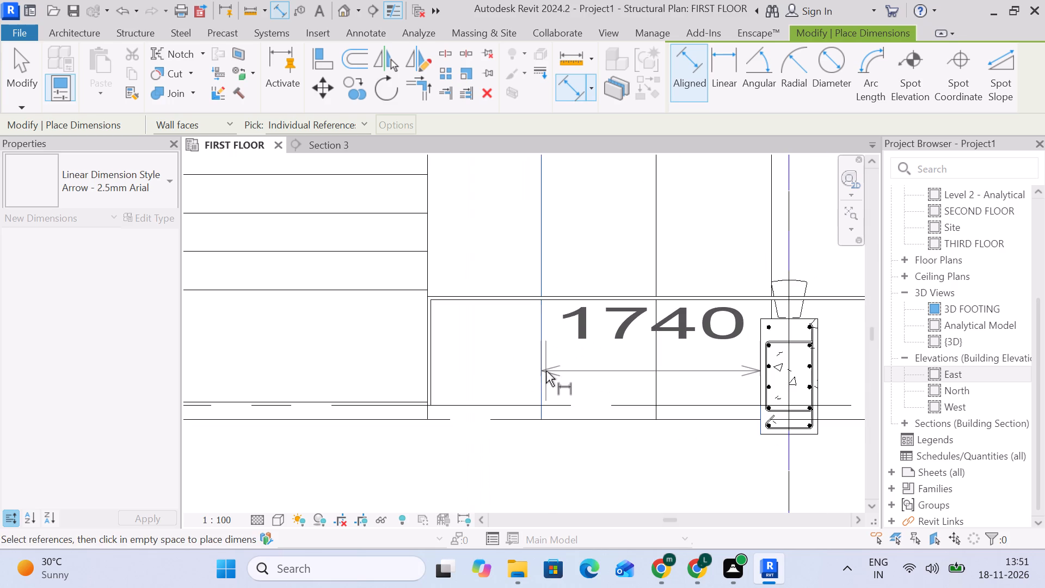
pyautogui.scroll(-5, 557, 367)
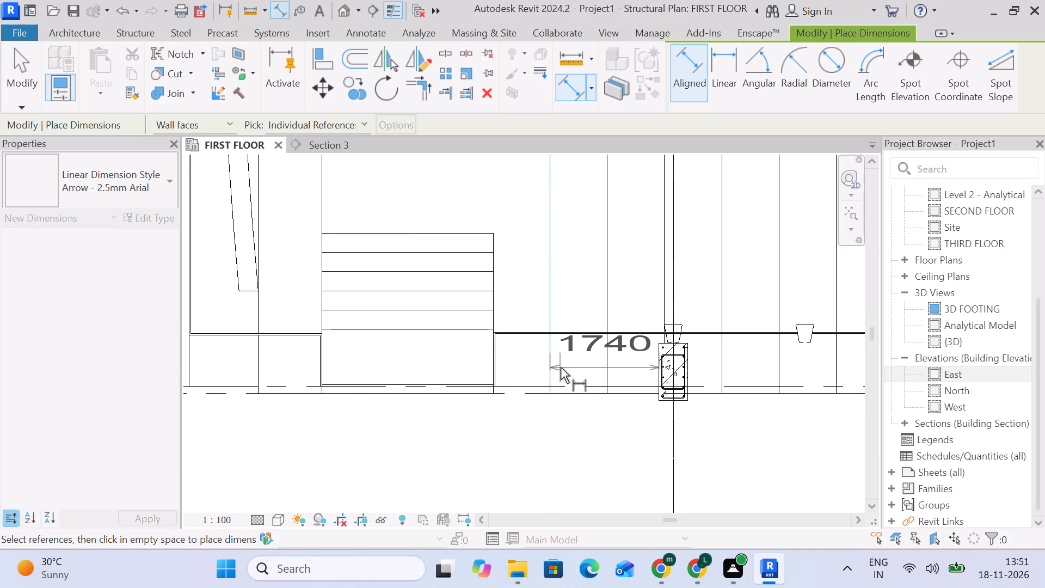
pyautogui.scroll(-3, 561, 367)
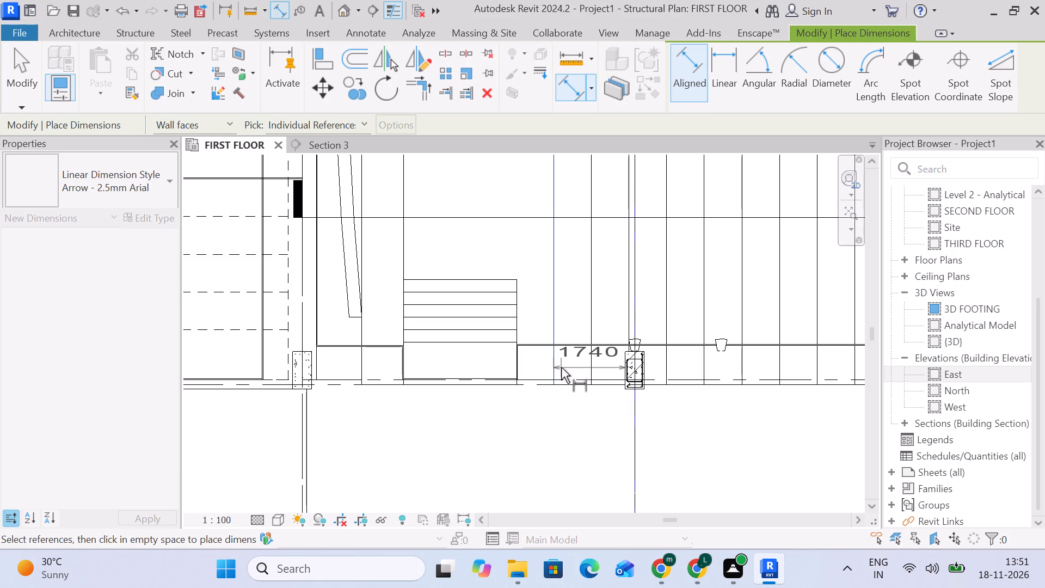
pyautogui.press('Escape')
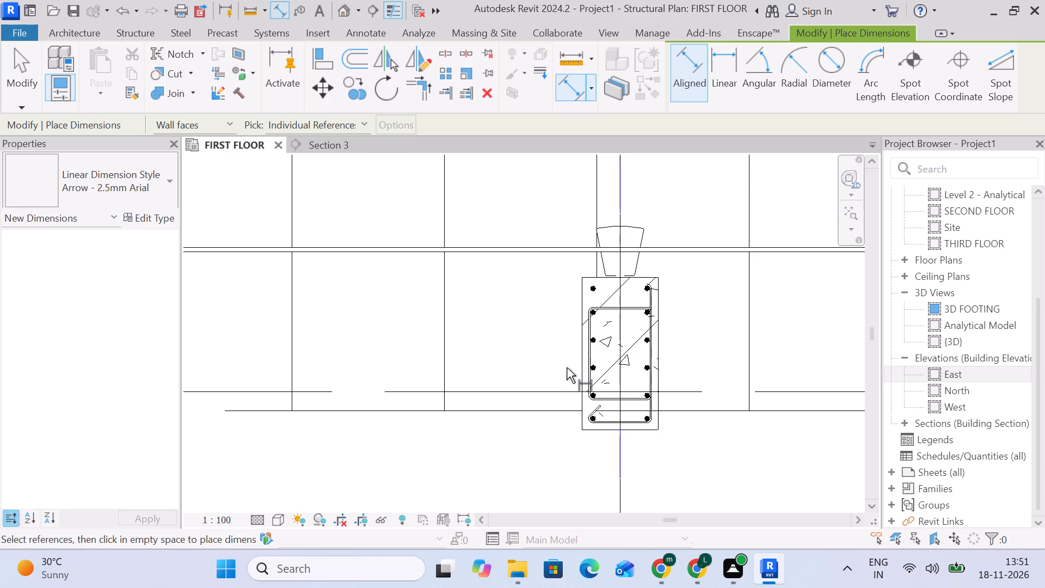
pyautogui.scroll(-10, 594, 365)
pyautogui.click(20, 67)
# Examine the overall seating layout between grid 1 and grid G relative to the surrounding grids and columns.
pyautogui.scroll(-5, 471, 338)
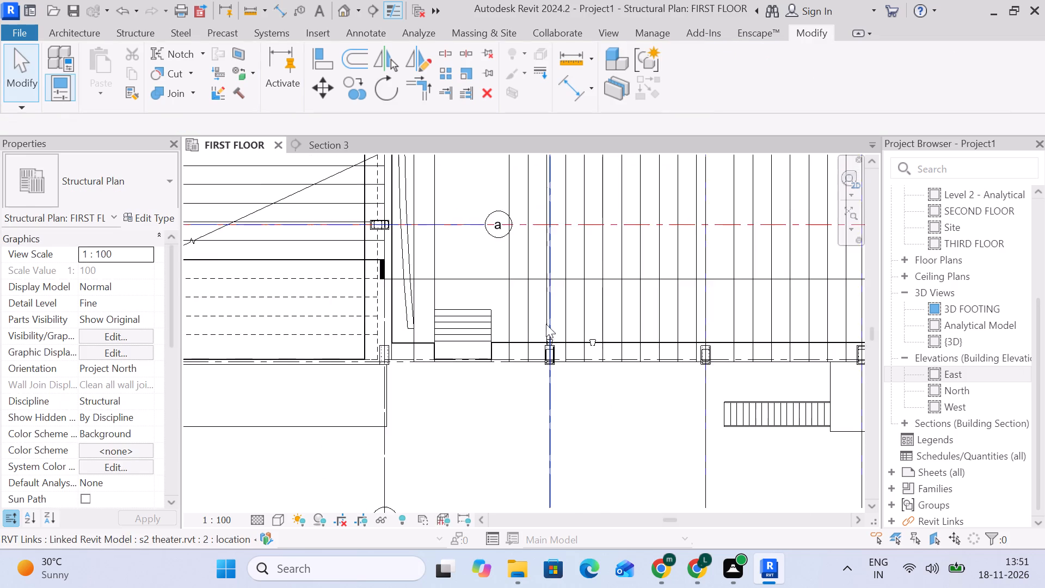
pyautogui.scroll(-4, 546, 324)
pyautogui.moveTo(564, 322); pyautogui.dragTo(427, 384, button='middle')
pyautogui.moveTo(604, 295); pyautogui.dragTo(528, 338, button='middle')
pyautogui.scroll(-3, 542, 333)
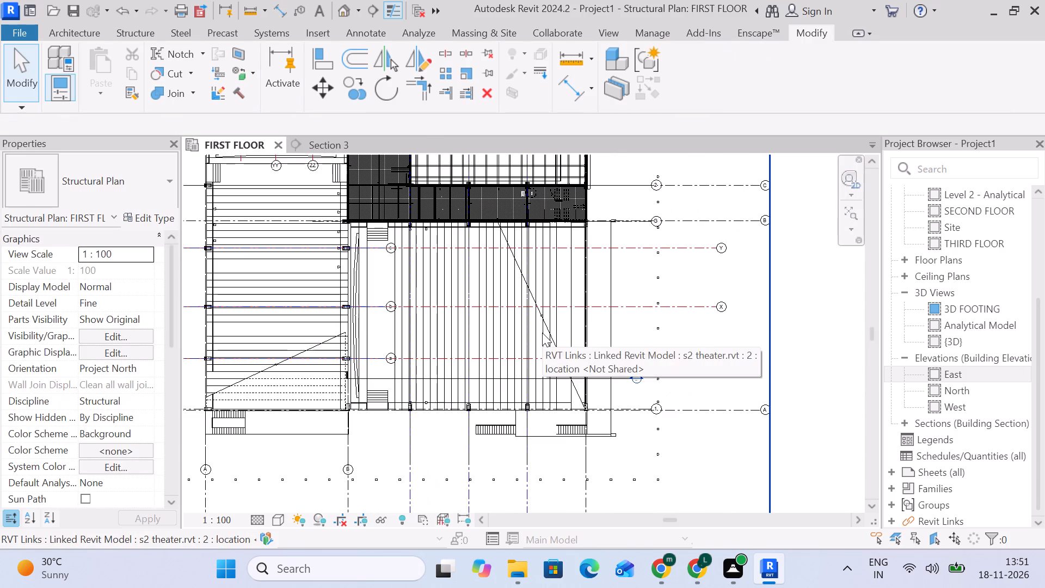
pyautogui.scroll(-2, 445, 293)
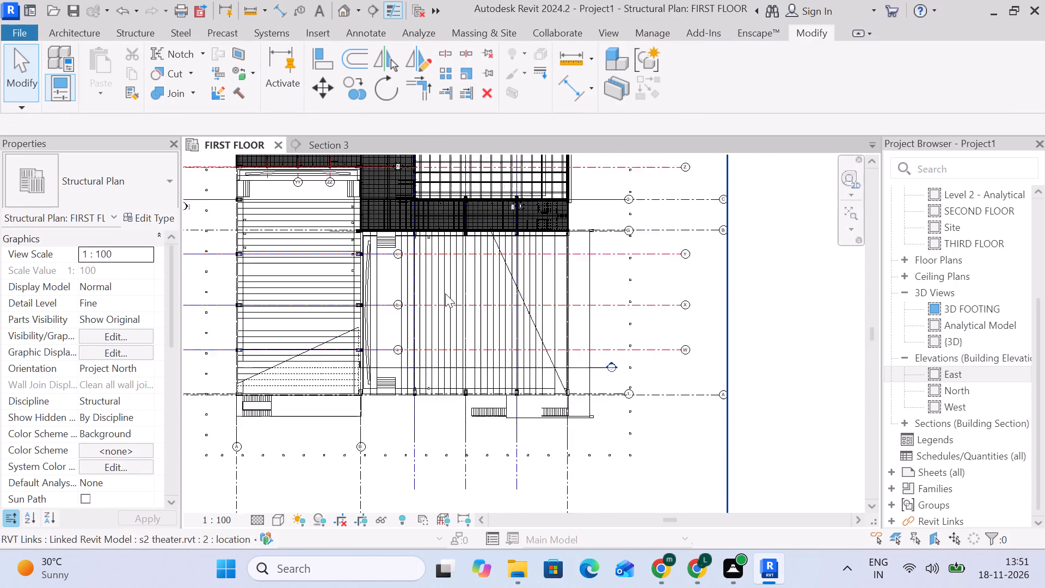
pyautogui.moveTo(476, 290); pyautogui.dragTo(532, 270, button='middle')
pyautogui.scroll(1, 532, 270)
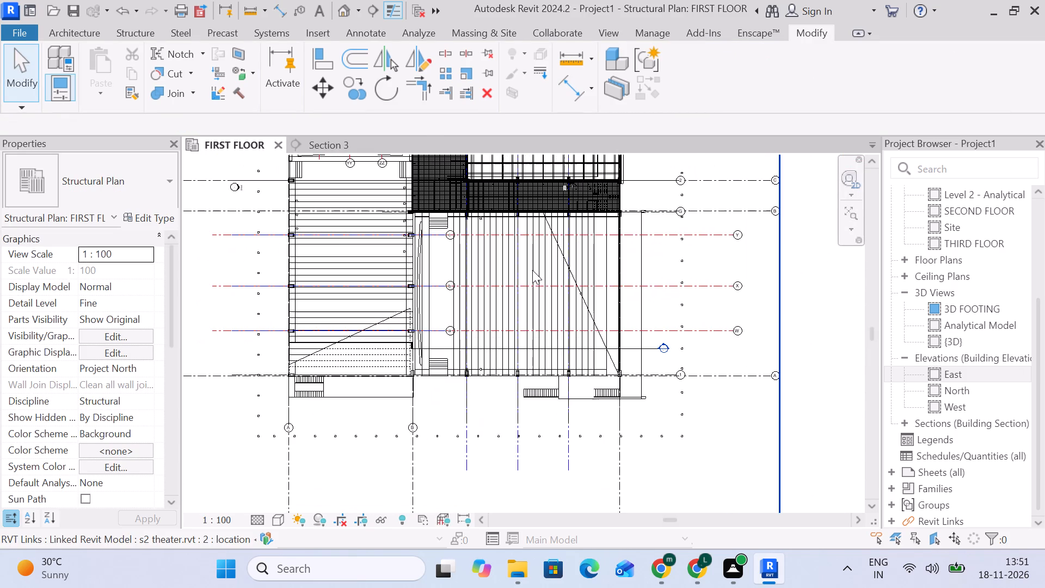
pyautogui.press('Escape')
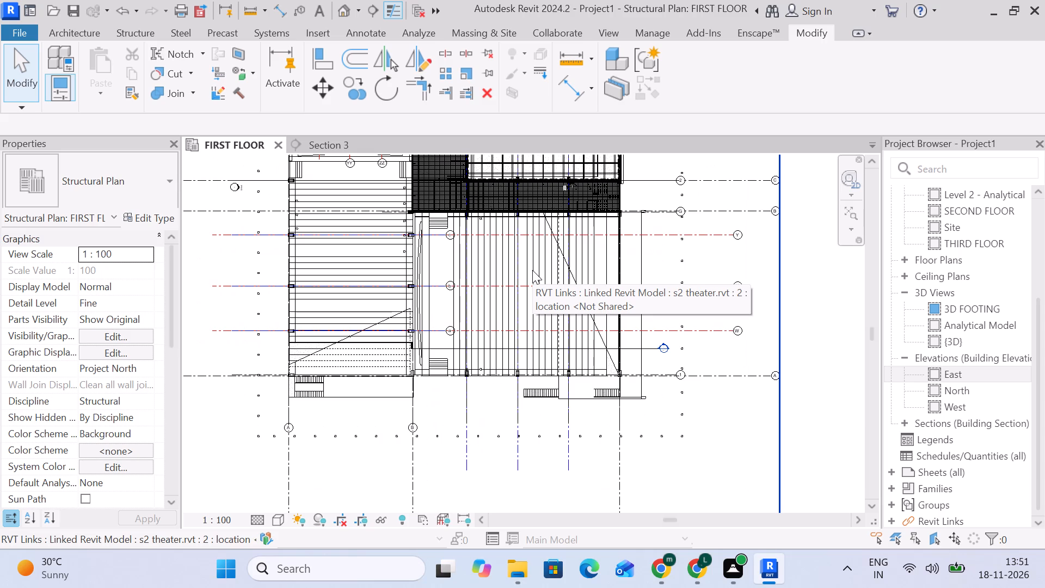
pyautogui.press('Escape')
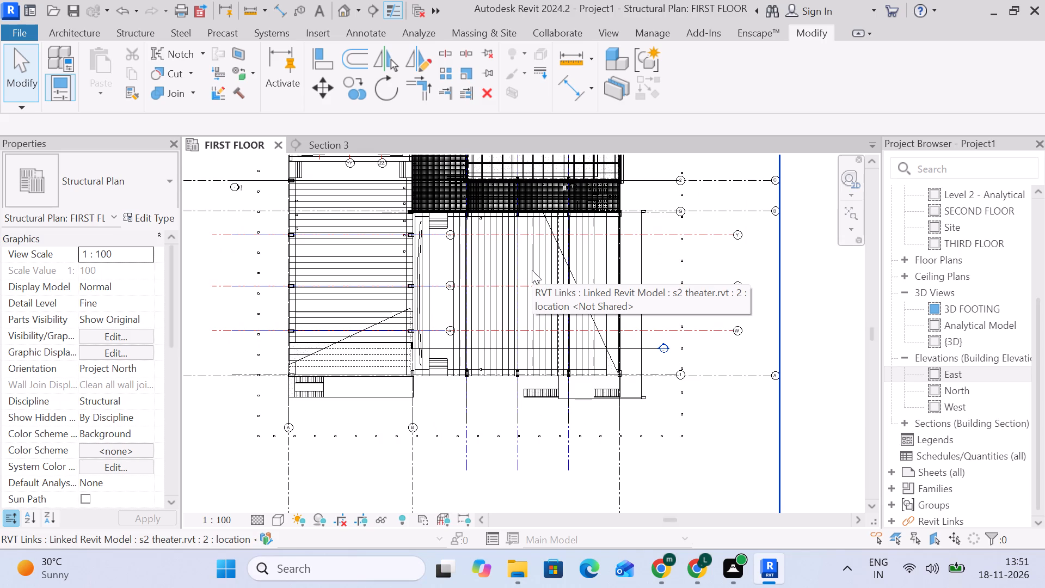
pyautogui.scroll(5, 516, 313)
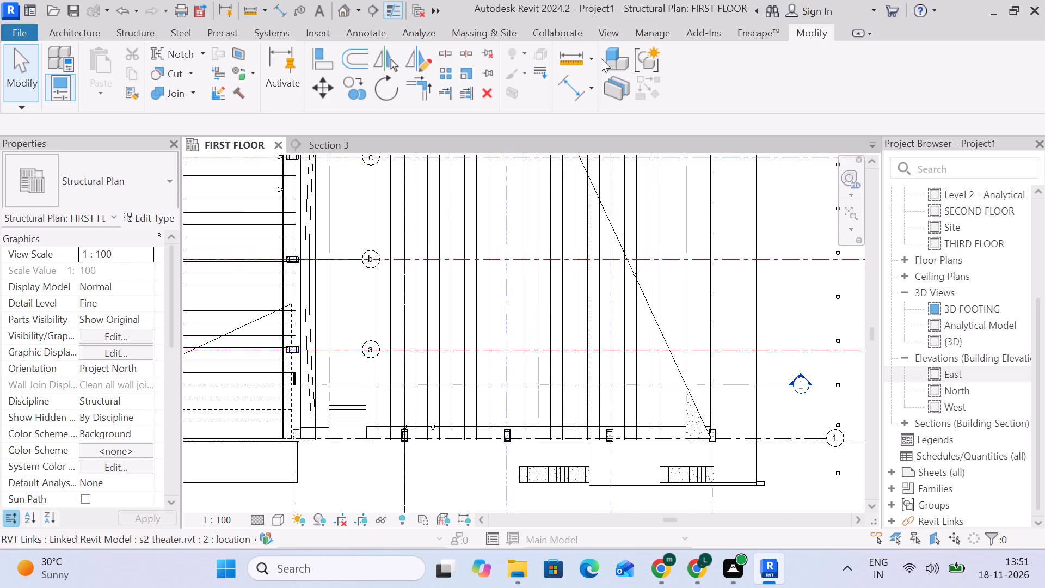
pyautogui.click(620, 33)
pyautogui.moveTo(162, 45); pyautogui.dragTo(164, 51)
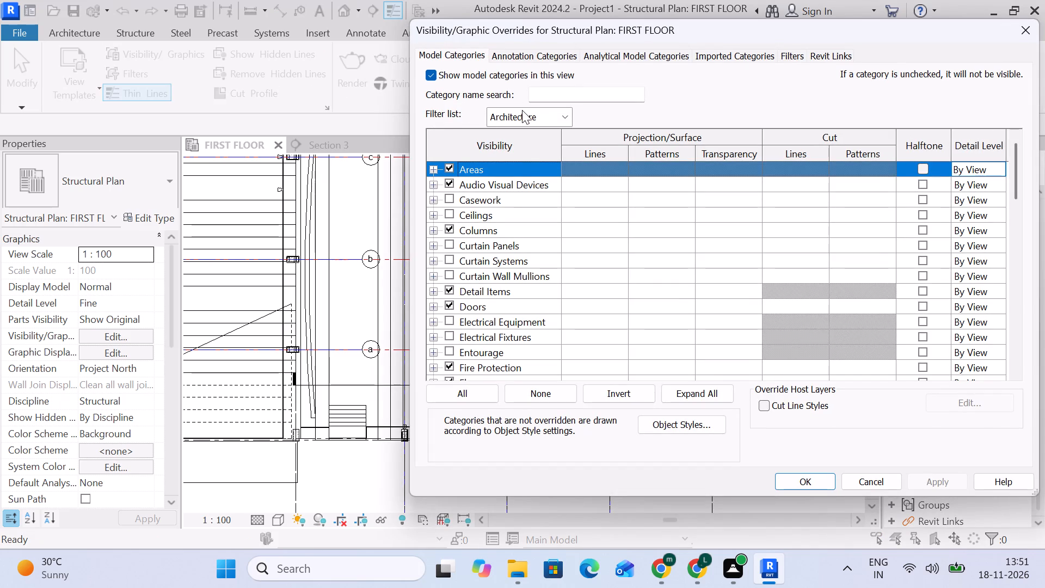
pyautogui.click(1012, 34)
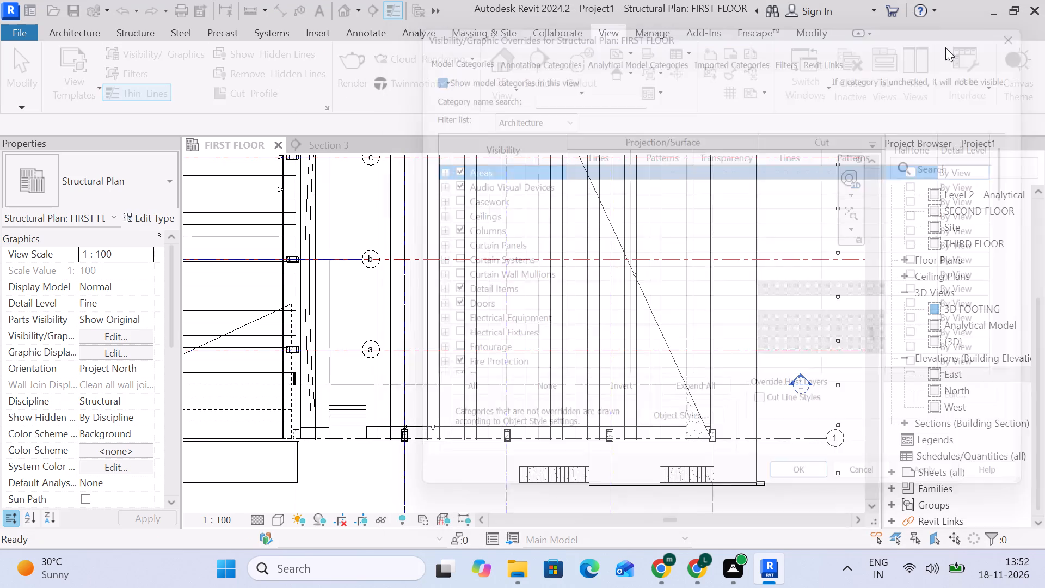
# Unload the linked Revit model s2 theater.rvt from the project.
pyautogui.click(649, 40)
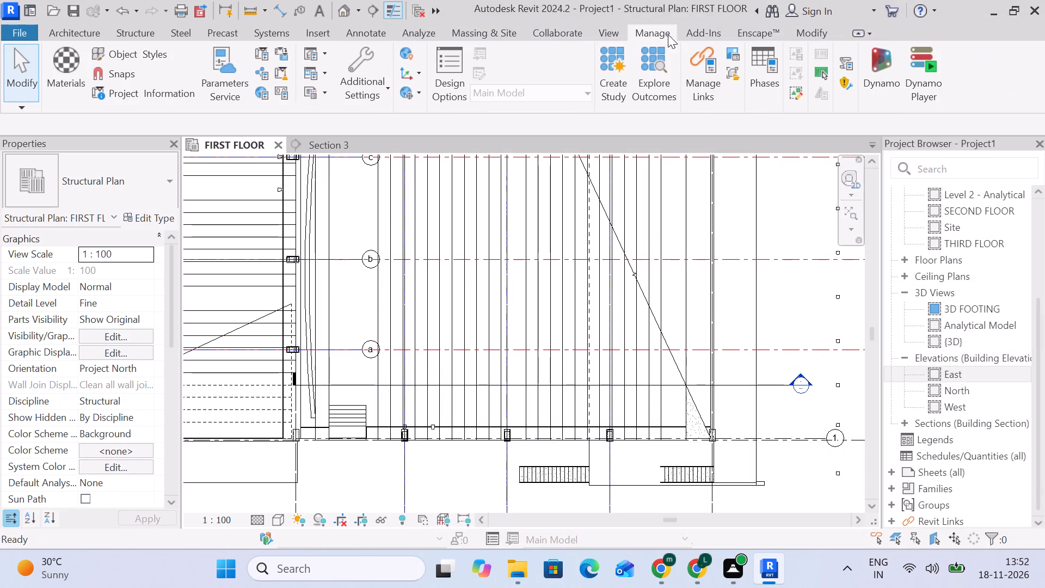
pyautogui.click(708, 56)
pyautogui.click(319, 124)
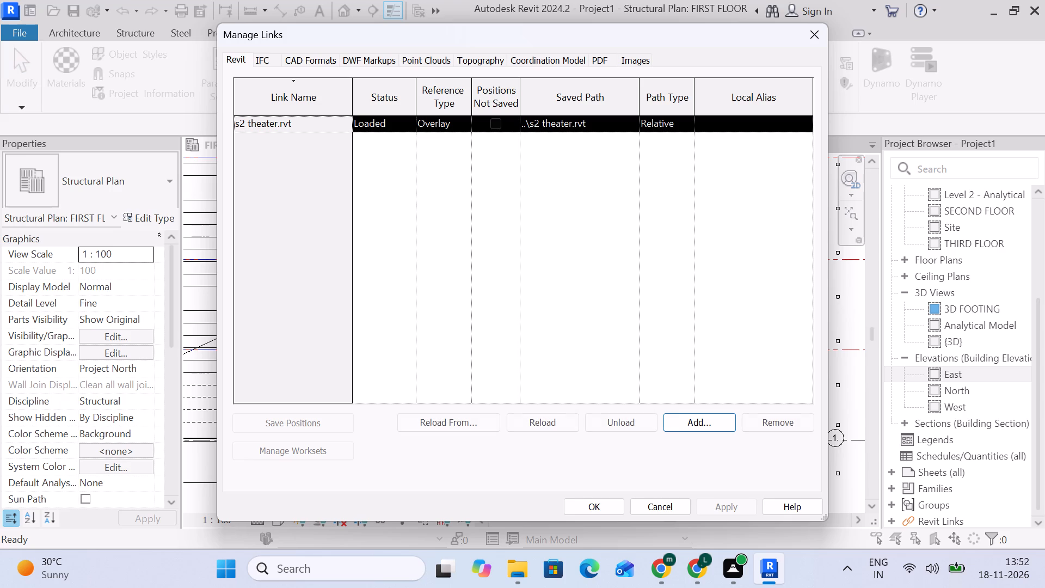
pyautogui.click(601, 424)
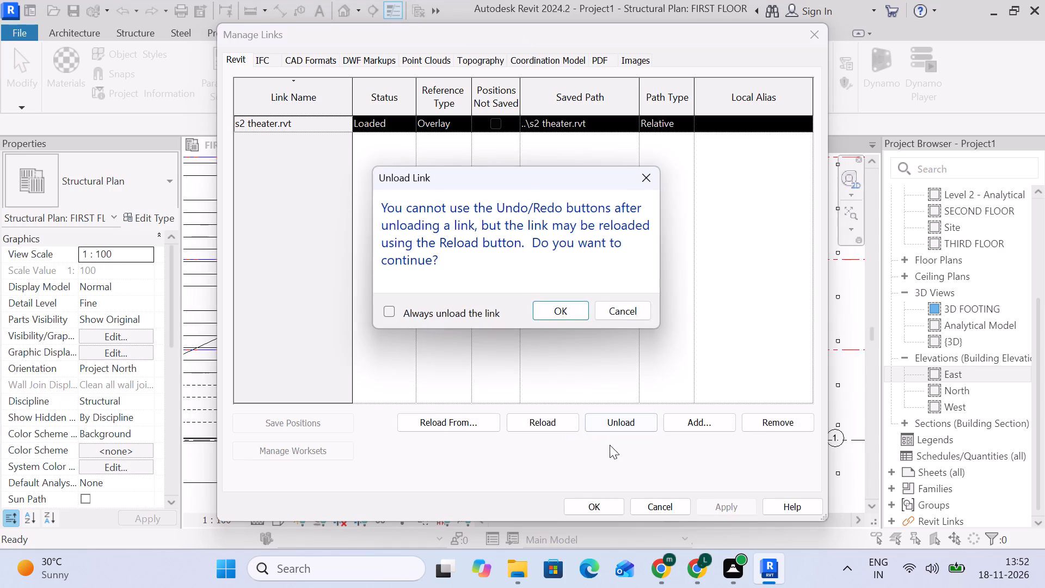
pyautogui.click(550, 308)
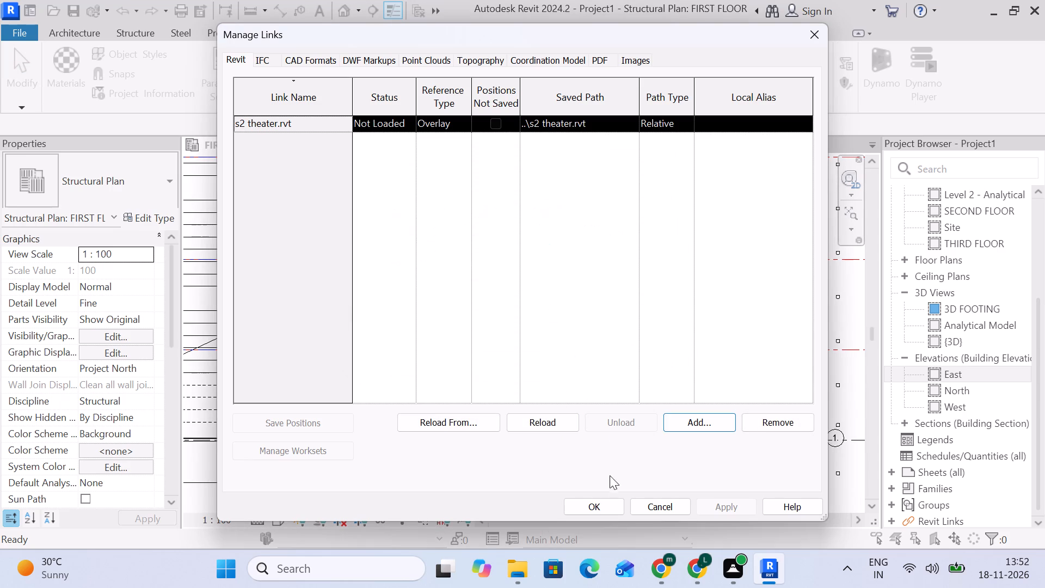
pyautogui.click(611, 498)
pyautogui.click(654, 304)
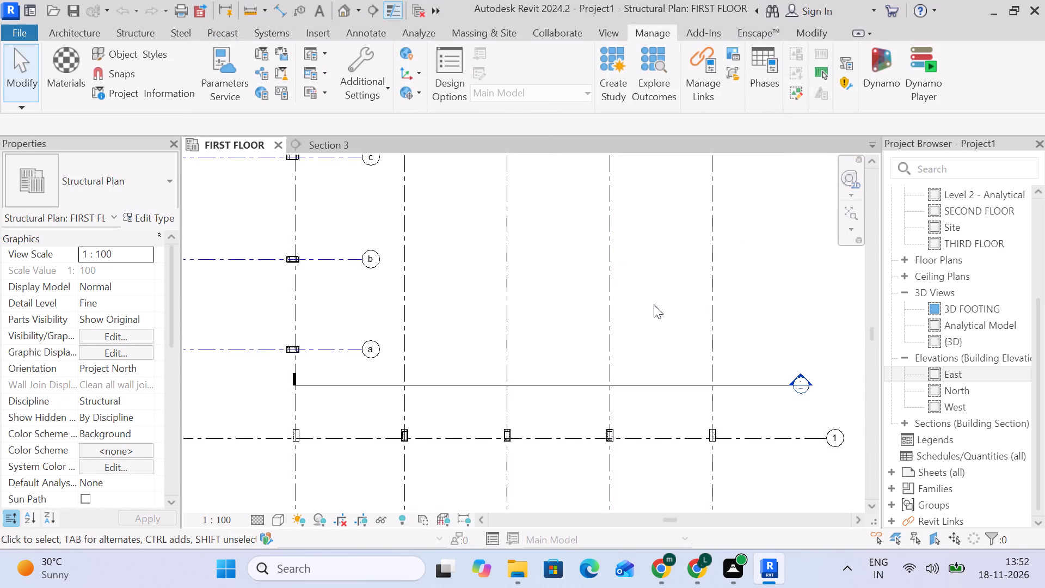
# Start a stair on the FIRST FLOOR plan using the cast-in-place type Monolithic Stair SCREEN 1.
pyautogui.scroll(-3, 638, 312)
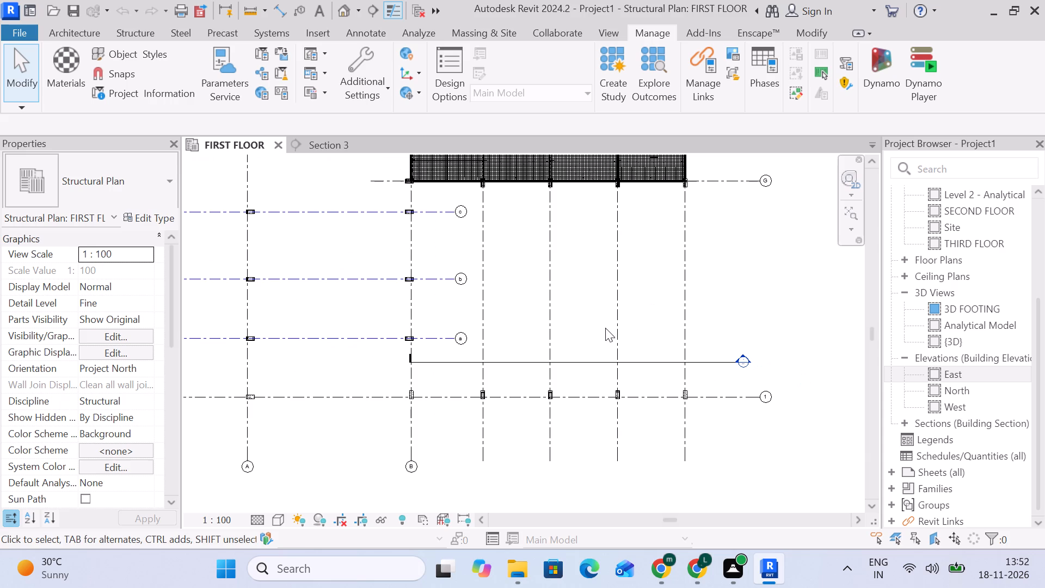
pyautogui.press('Escape')
pyautogui.click(135, 33)
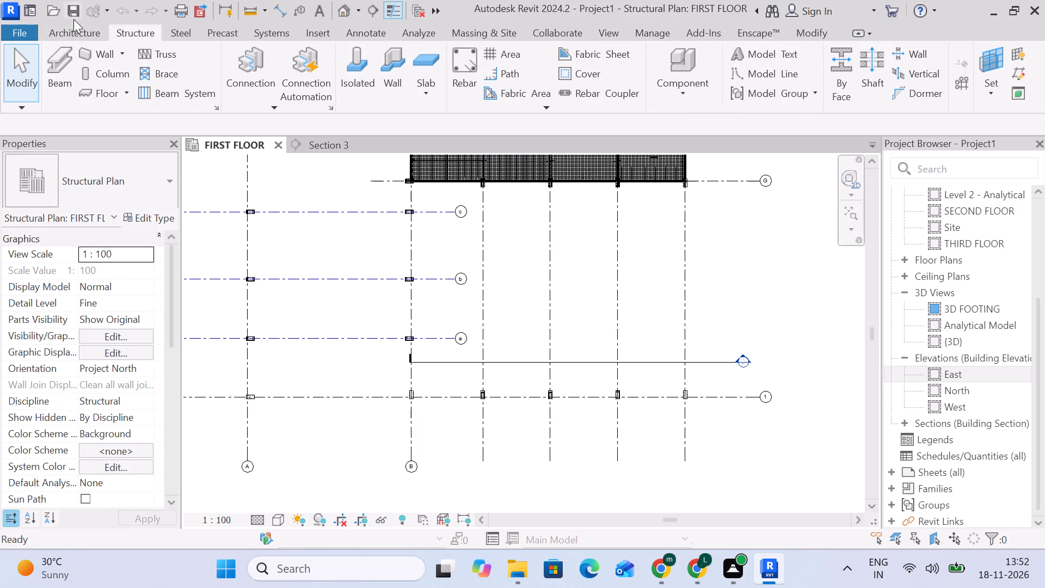
pyautogui.click(71, 33)
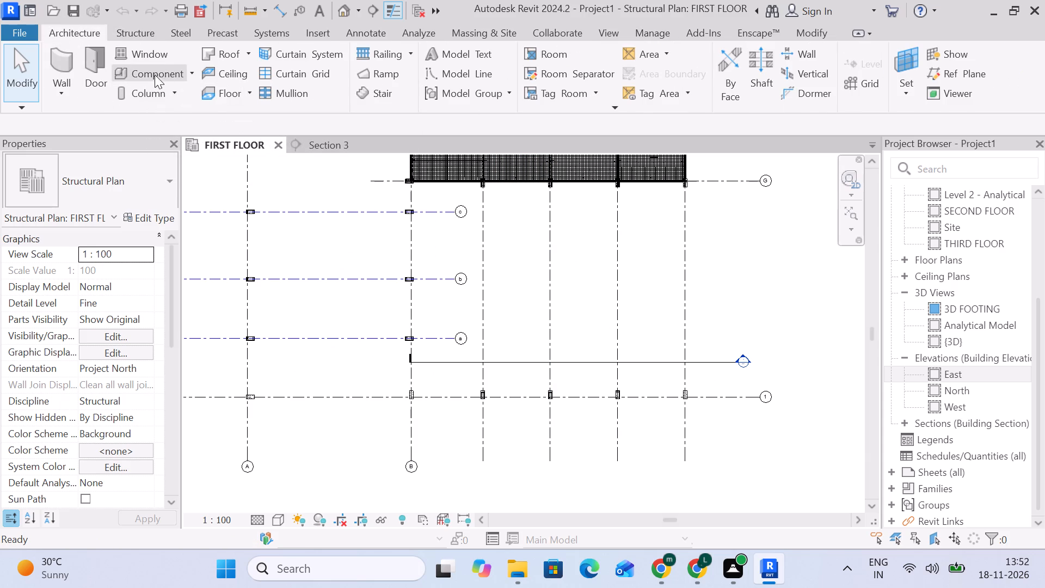
pyautogui.click(382, 99)
pyautogui.click(133, 187)
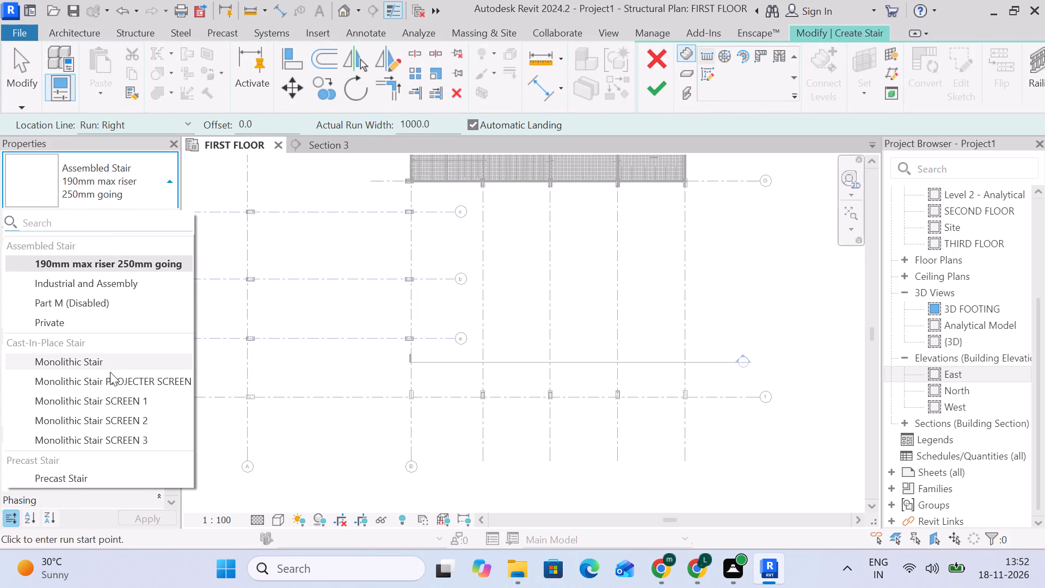
pyautogui.scroll(-2, 118, 326)
pyautogui.click(115, 401)
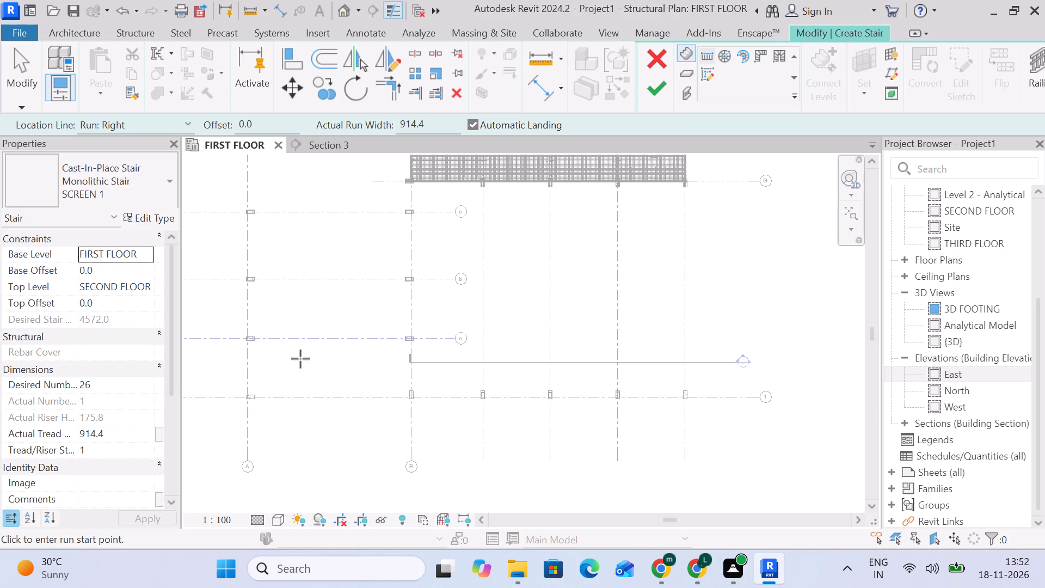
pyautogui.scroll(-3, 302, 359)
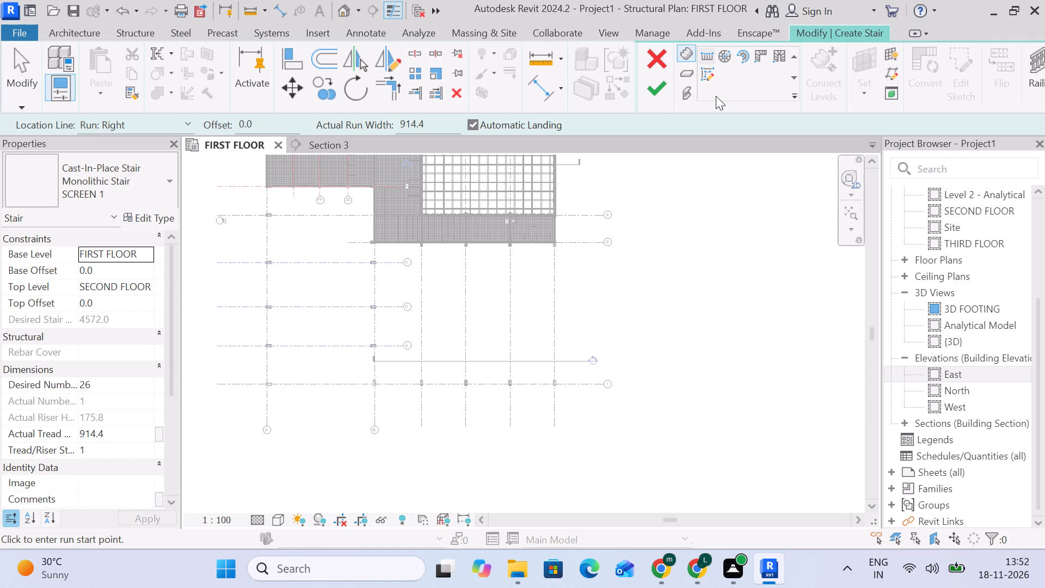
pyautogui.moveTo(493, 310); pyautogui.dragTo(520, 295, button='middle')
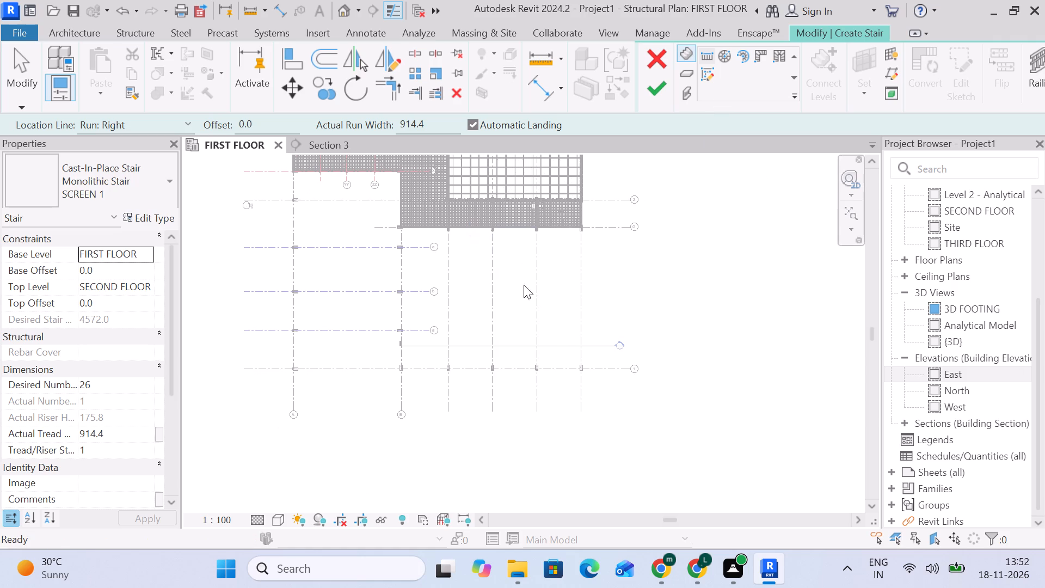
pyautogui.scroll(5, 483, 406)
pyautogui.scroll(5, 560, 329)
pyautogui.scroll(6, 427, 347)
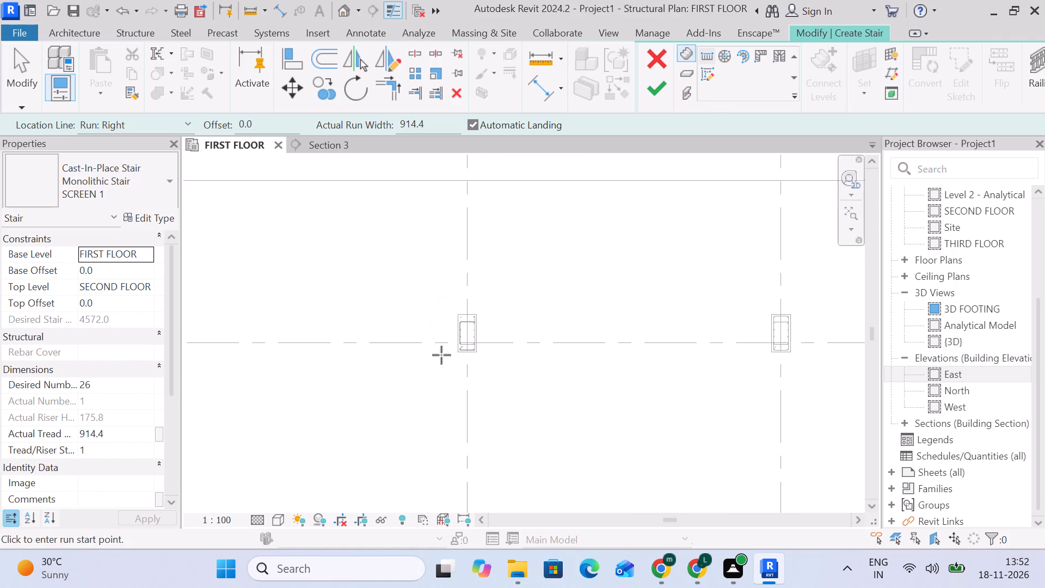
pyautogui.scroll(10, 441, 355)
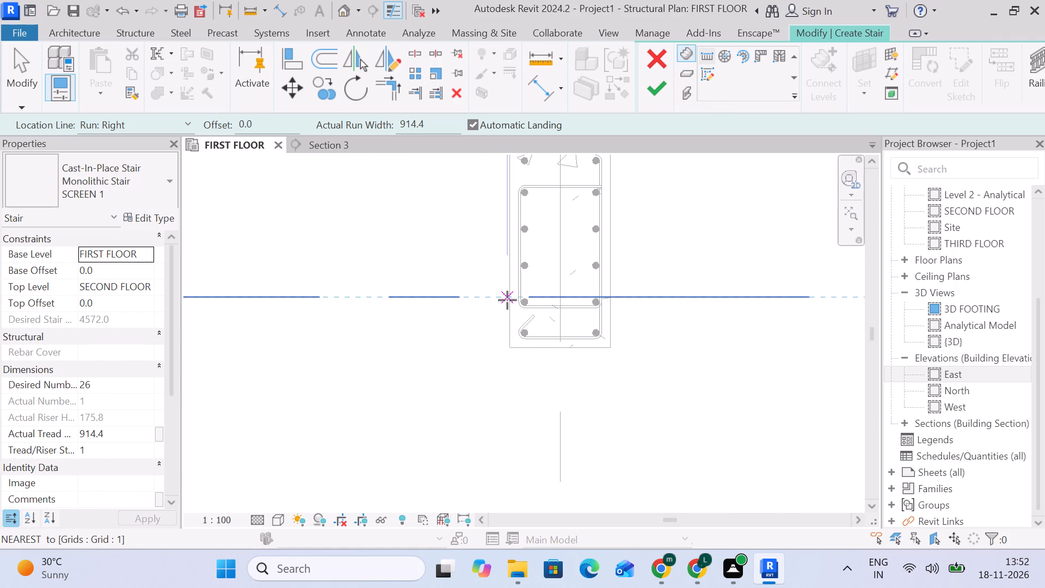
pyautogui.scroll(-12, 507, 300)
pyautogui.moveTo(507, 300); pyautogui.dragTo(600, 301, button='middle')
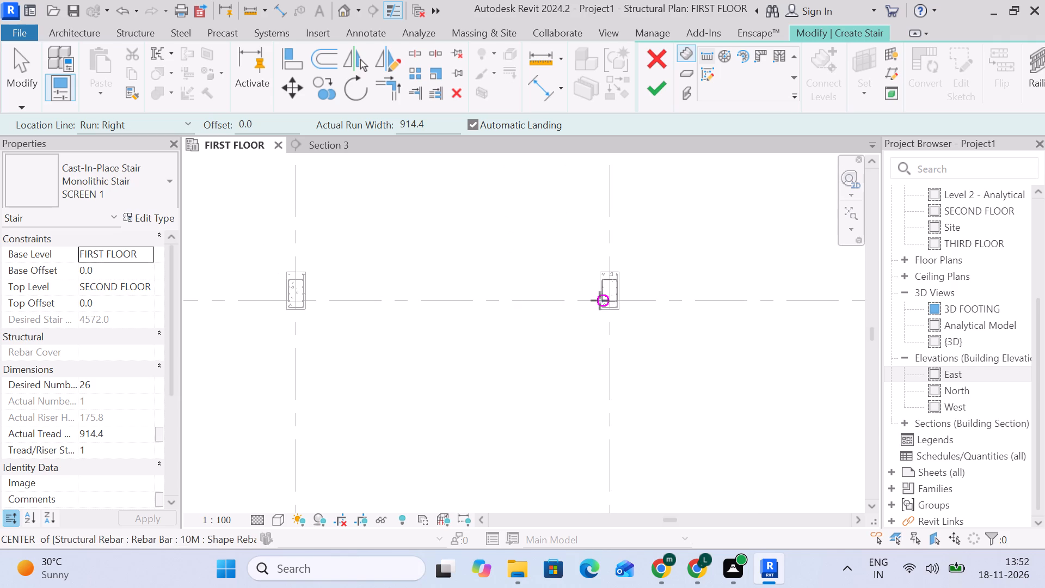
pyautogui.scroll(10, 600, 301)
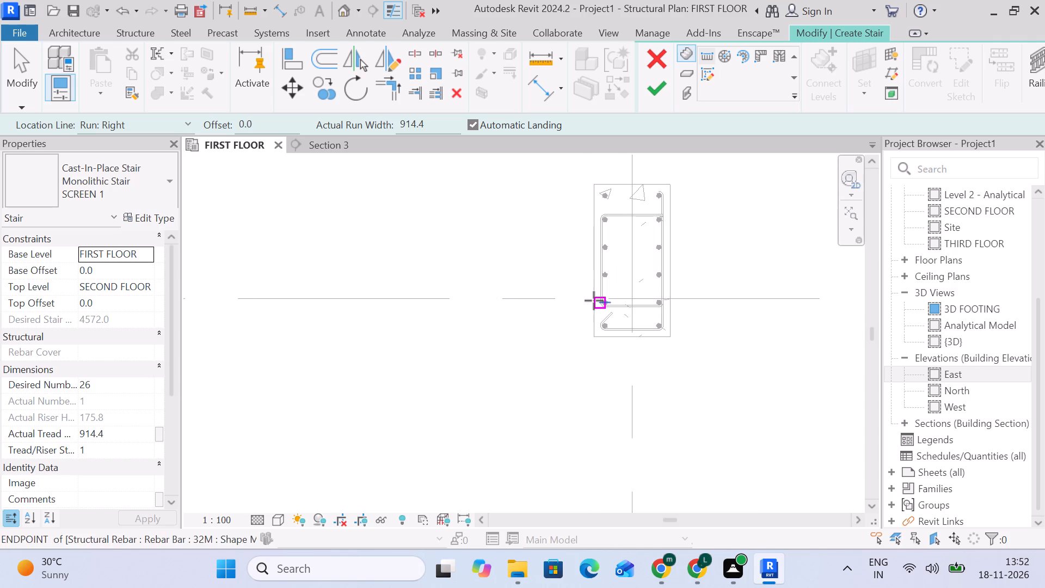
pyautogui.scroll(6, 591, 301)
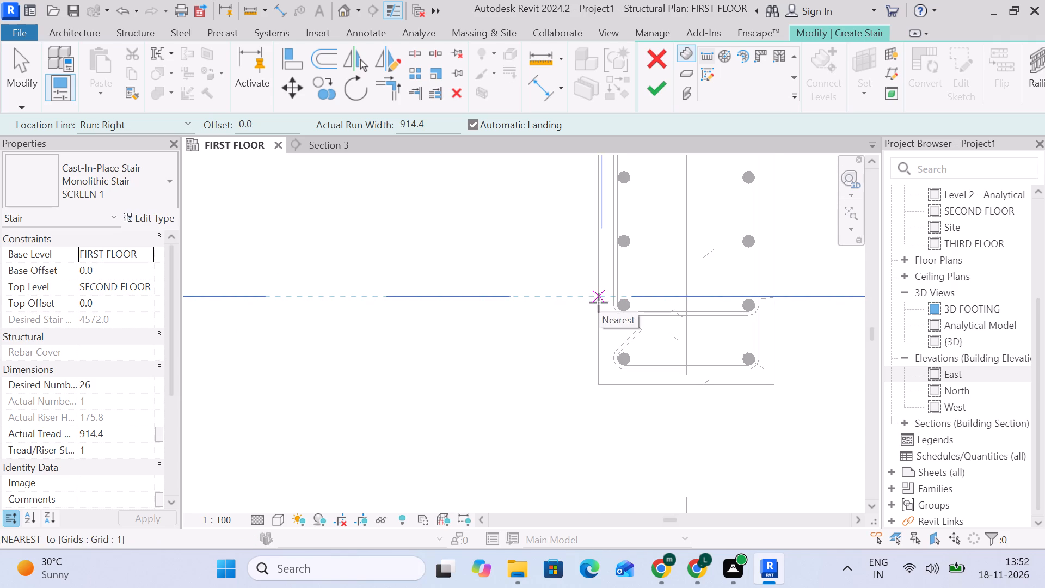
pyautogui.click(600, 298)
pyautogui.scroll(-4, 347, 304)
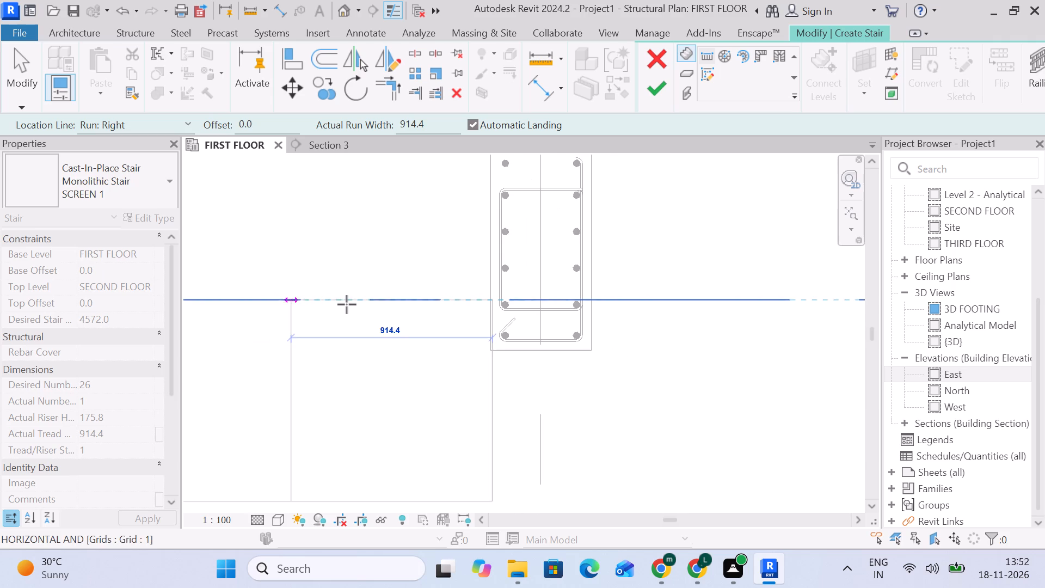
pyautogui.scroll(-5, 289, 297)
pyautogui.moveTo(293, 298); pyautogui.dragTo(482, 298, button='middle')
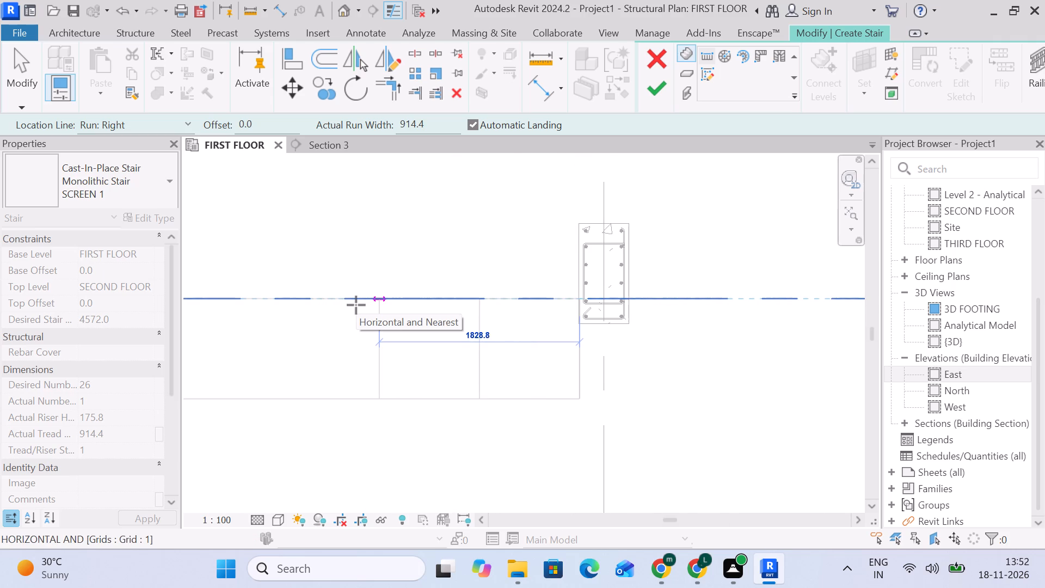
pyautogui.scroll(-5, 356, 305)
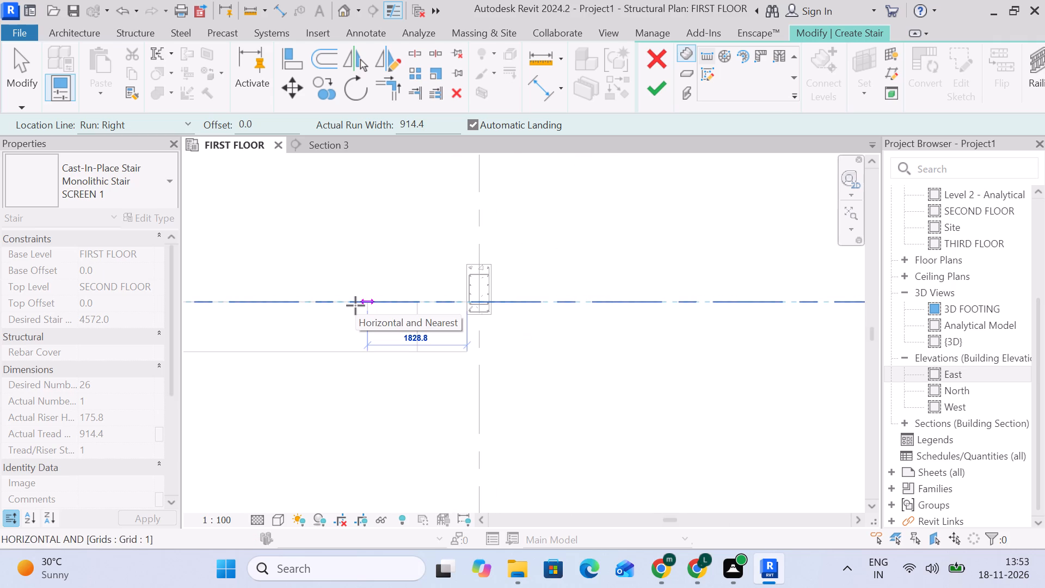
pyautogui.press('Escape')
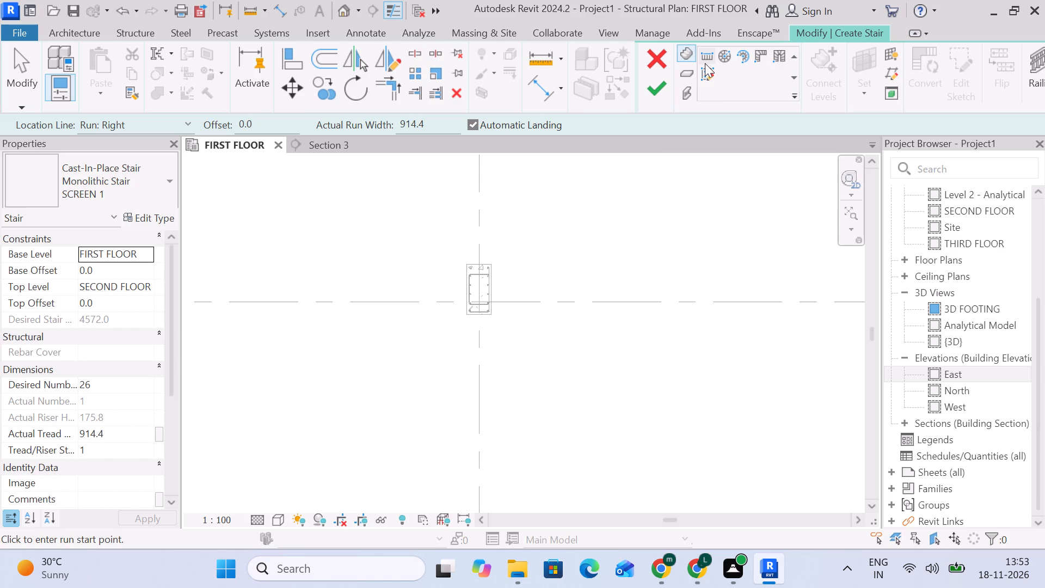
# In a sketched stair run, draw a 1740 mm boundary line along grid 1 from the second column past grid B, toward grid B.
pyautogui.click(711, 72)
pyautogui.scroll(13, 447, 314)
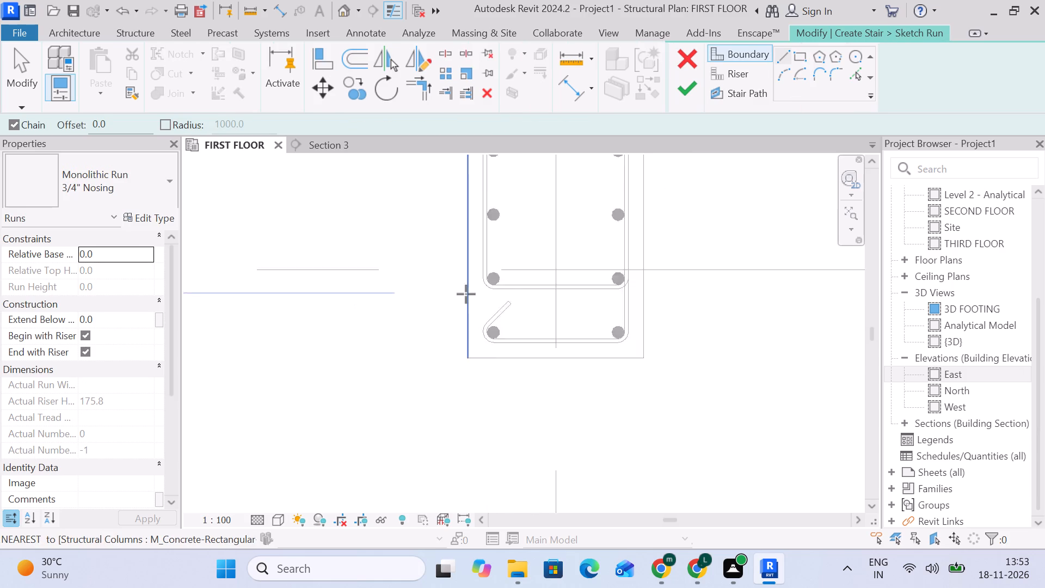
pyautogui.scroll(7, 466, 294)
pyautogui.click(467, 246)
pyautogui.scroll(-6, 352, 262)
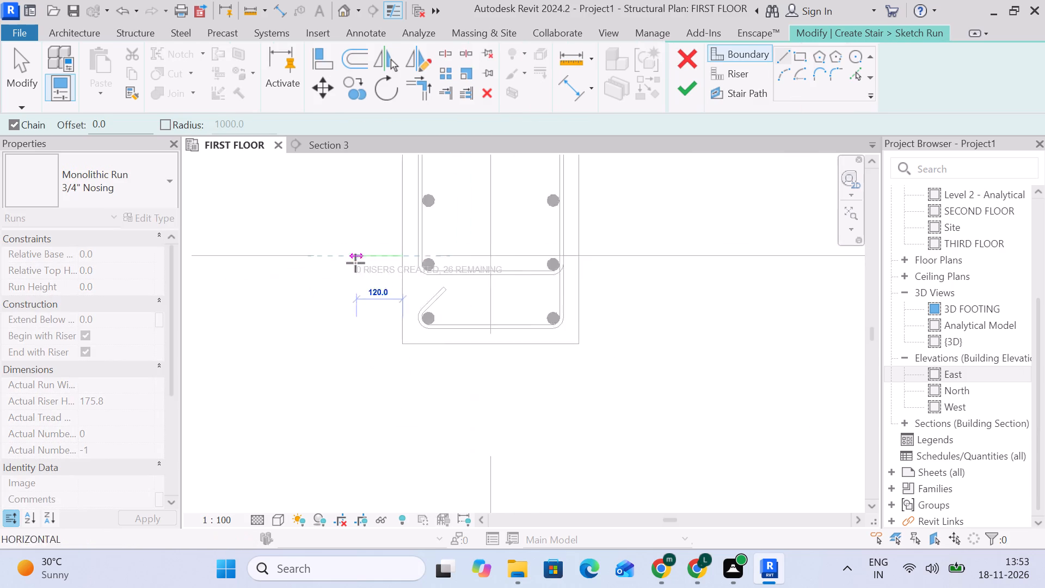
pyautogui.moveTo(362, 263); pyautogui.dragTo(614, 251, button='middle')
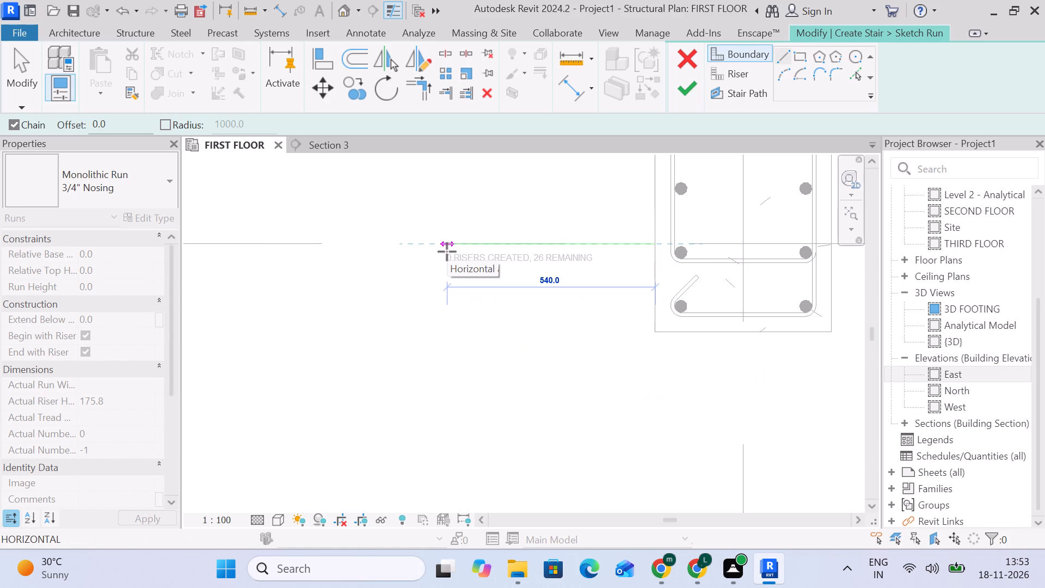
pyautogui.press('1')
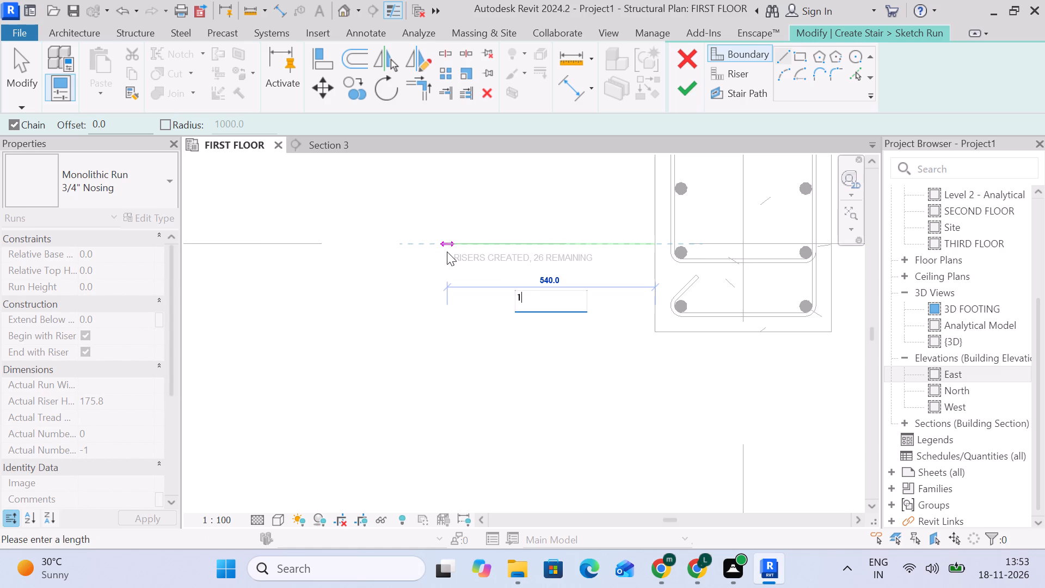
pyautogui.press('7')
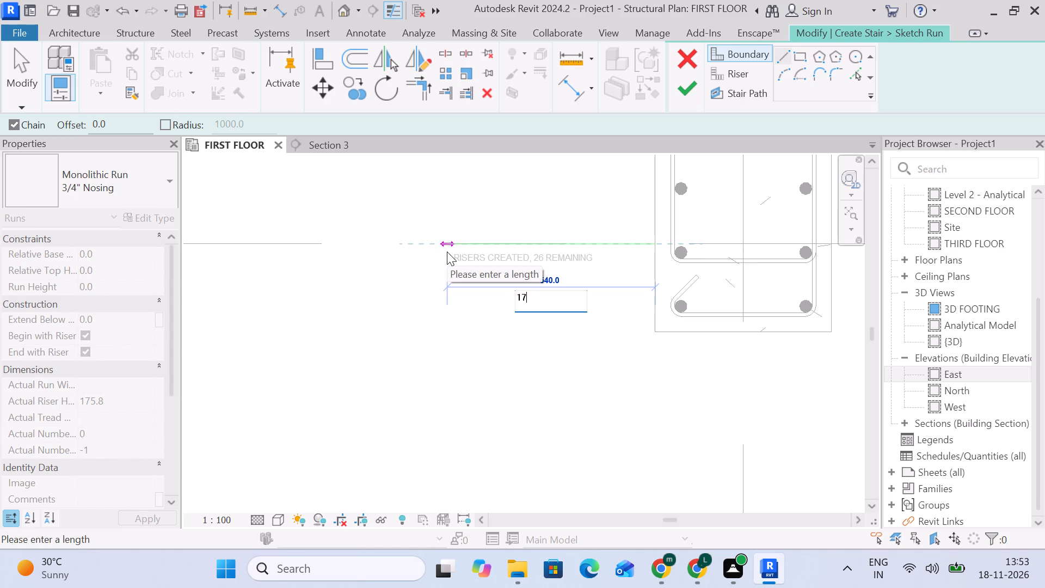
pyautogui.press('4')
pyautogui.press('0')
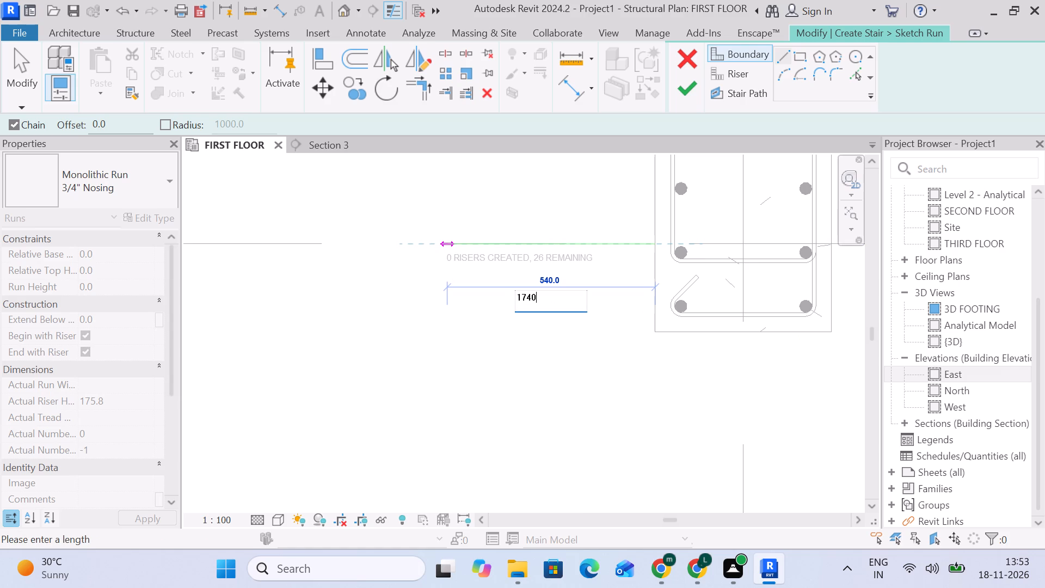
pyautogui.press('Return')
# Continue the run boundary perpendicular from the 1740 mm line's free end to the edge of the beam at grid G.
pyautogui.scroll(-10, 447, 252)
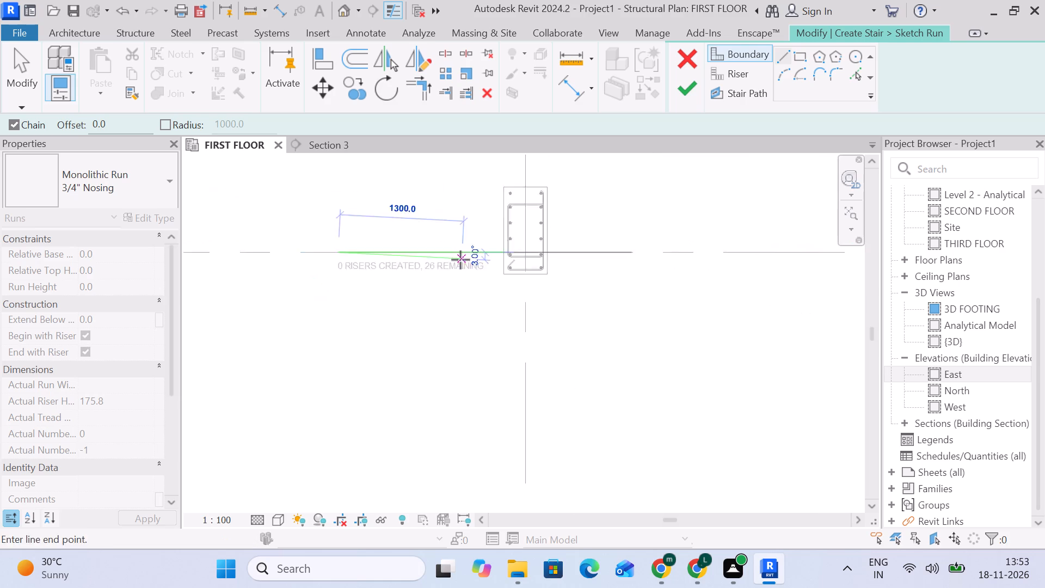
pyautogui.scroll(-7, 460, 260)
pyautogui.scroll(-3, 405, 179)
pyautogui.moveTo(405, 191); pyautogui.dragTo(418, 351, button='middle')
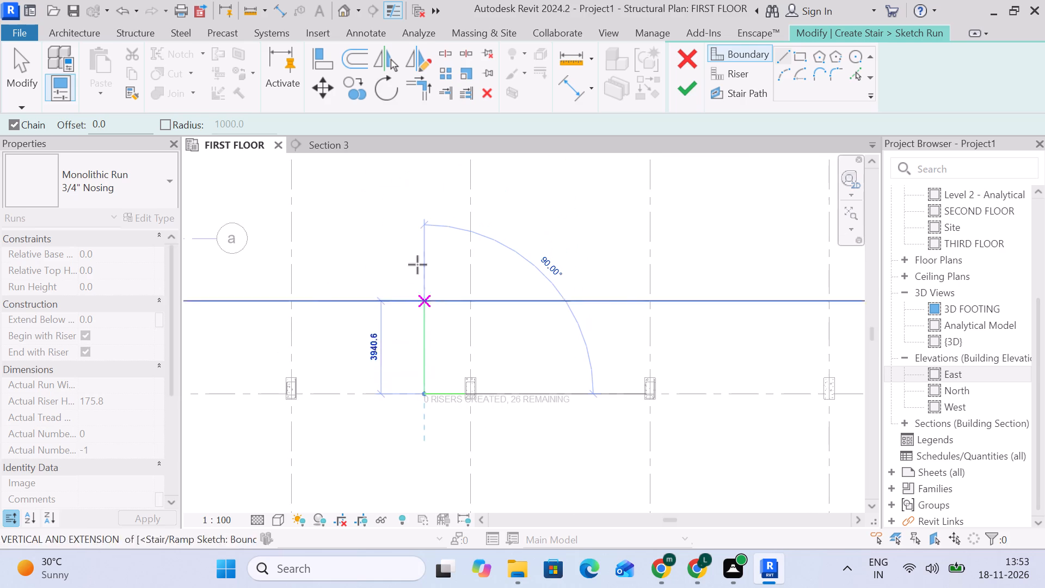
pyautogui.scroll(-10, 423, 231)
pyautogui.moveTo(423, 231); pyautogui.dragTo(424, 383, button='middle')
pyautogui.scroll(1, 426, 377)
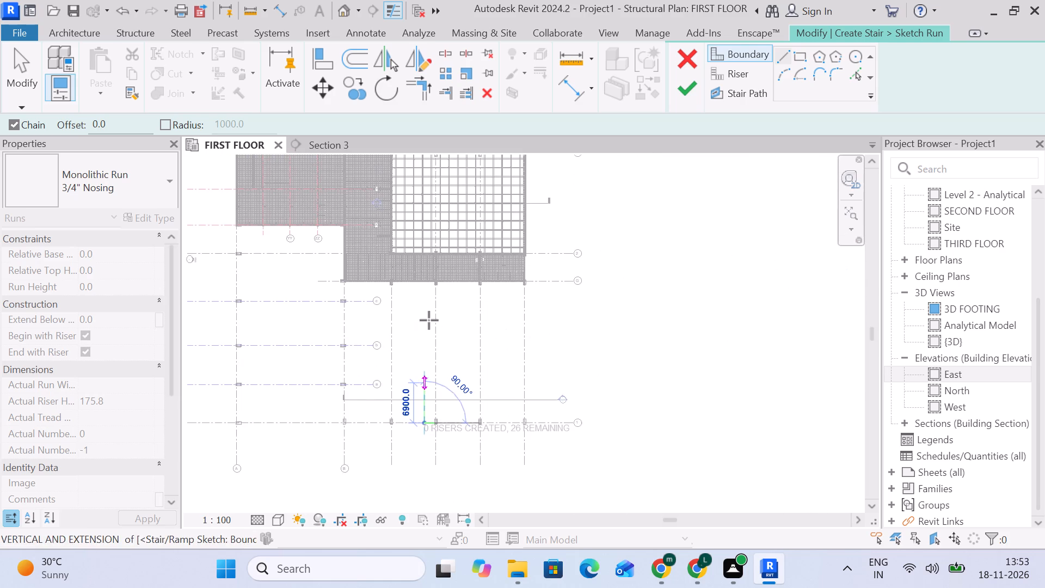
pyautogui.scroll(14, 426, 297)
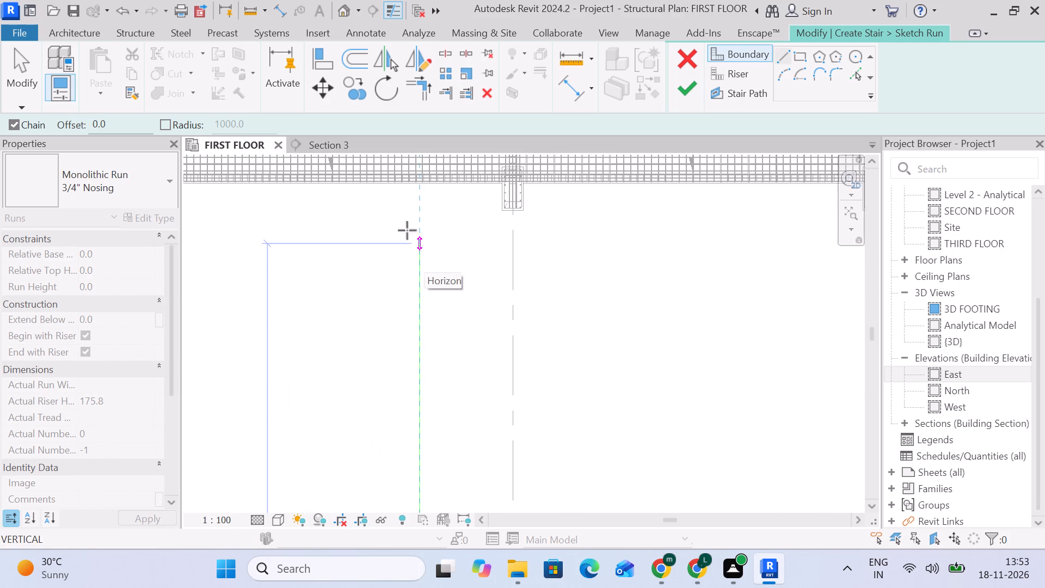
pyautogui.scroll(12, 420, 184)
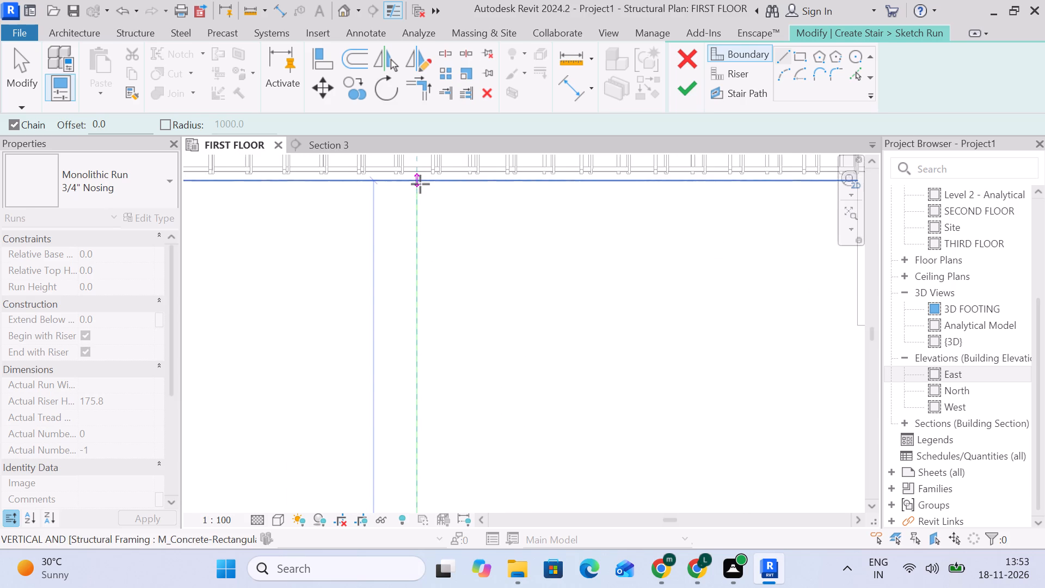
pyautogui.scroll(3, 420, 184)
pyautogui.click(419, 181)
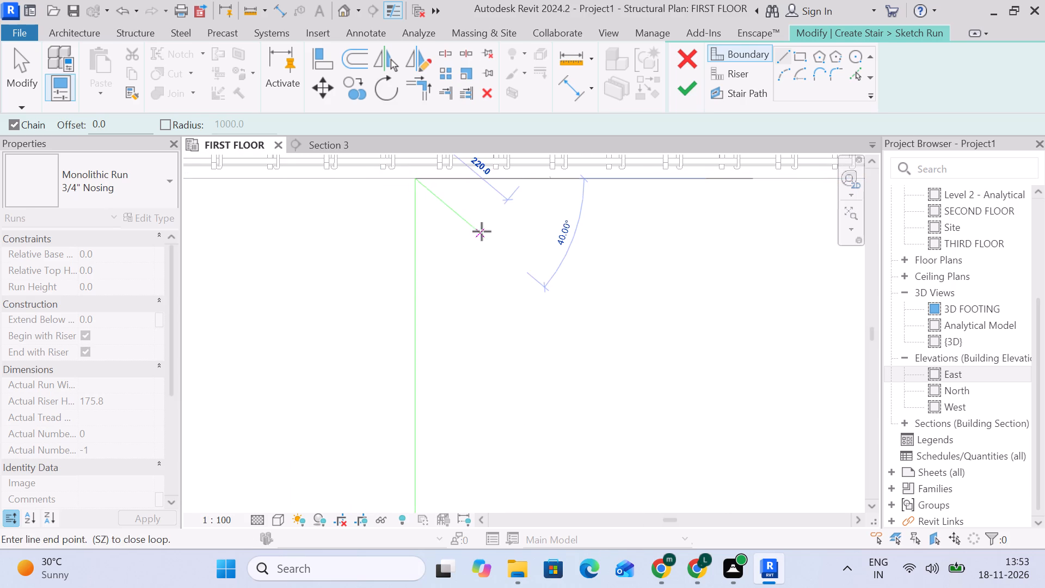
pyautogui.press('Escape')
# Delete the 1740 mm boundary line along grid 1, keeping the long boundary line toward grid G.
pyautogui.scroll(-20, 480, 230)
pyautogui.scroll(-5, 480, 230)
pyautogui.moveTo(490, 374); pyautogui.dragTo(488, 251, button='middle')
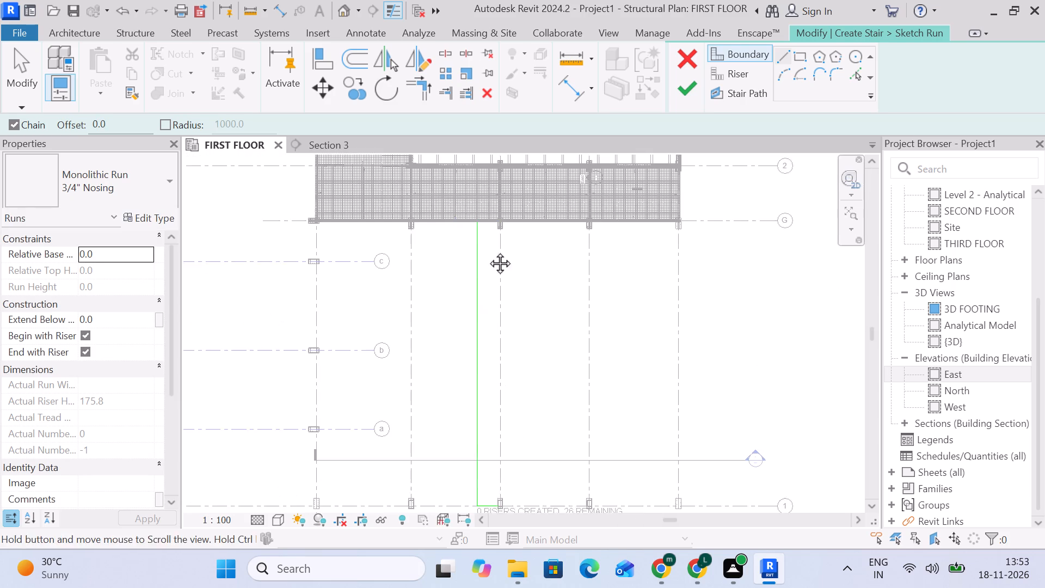
pyautogui.moveTo(488, 251); pyautogui.dragTo(487, 236, button='middle')
pyautogui.moveTo(468, 396); pyautogui.dragTo(481, 310, button='middle')
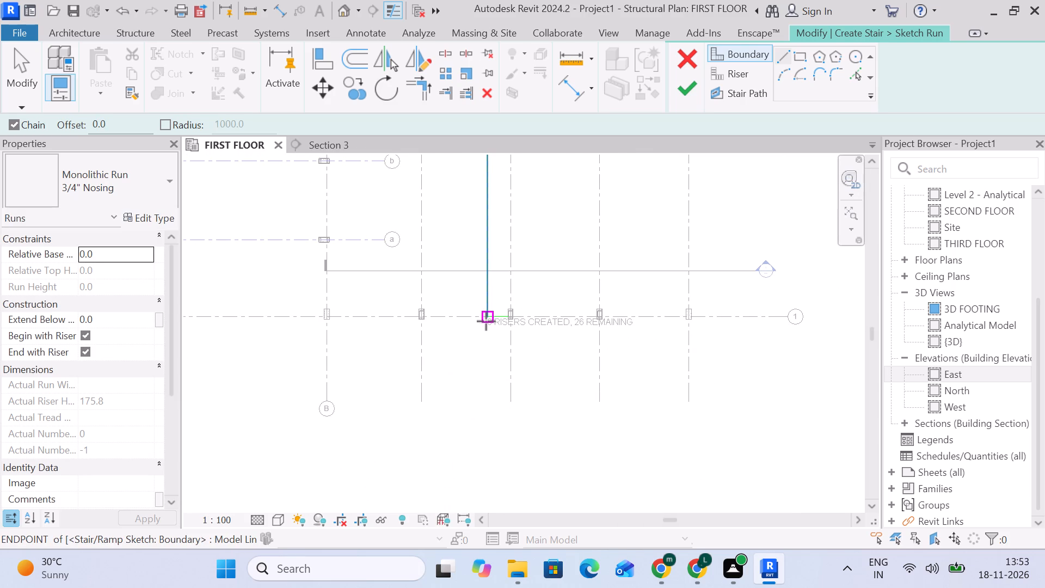
pyautogui.scroll(5, 491, 317)
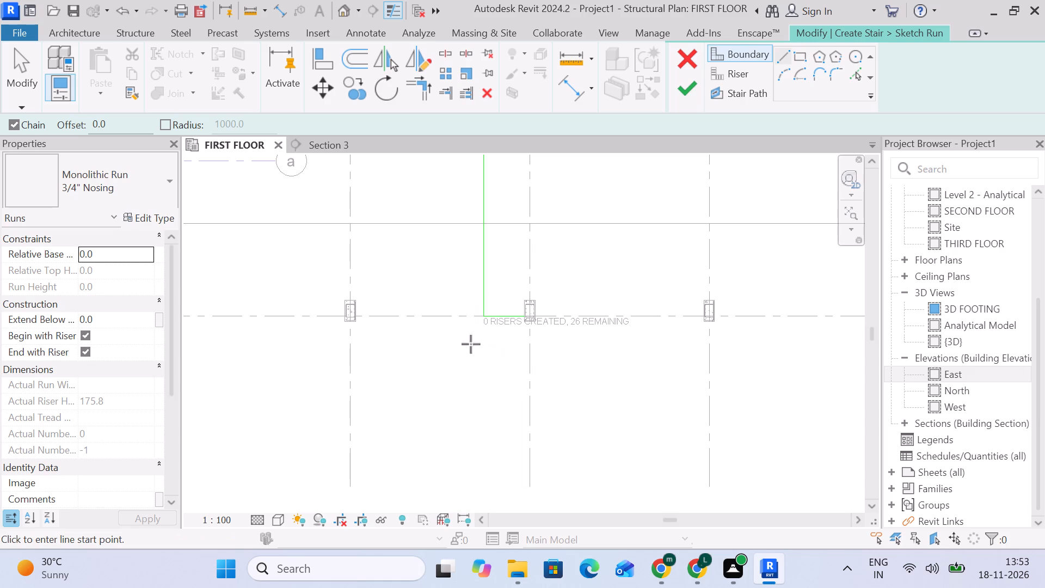
pyautogui.scroll(4, 496, 316)
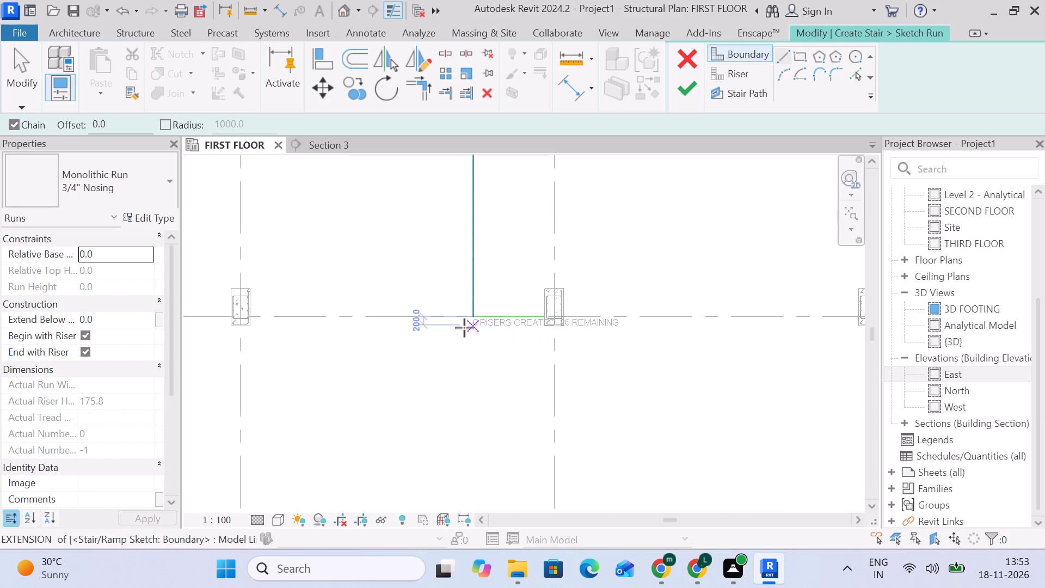
pyautogui.scroll(5, 470, 323)
pyautogui.press('Escape')
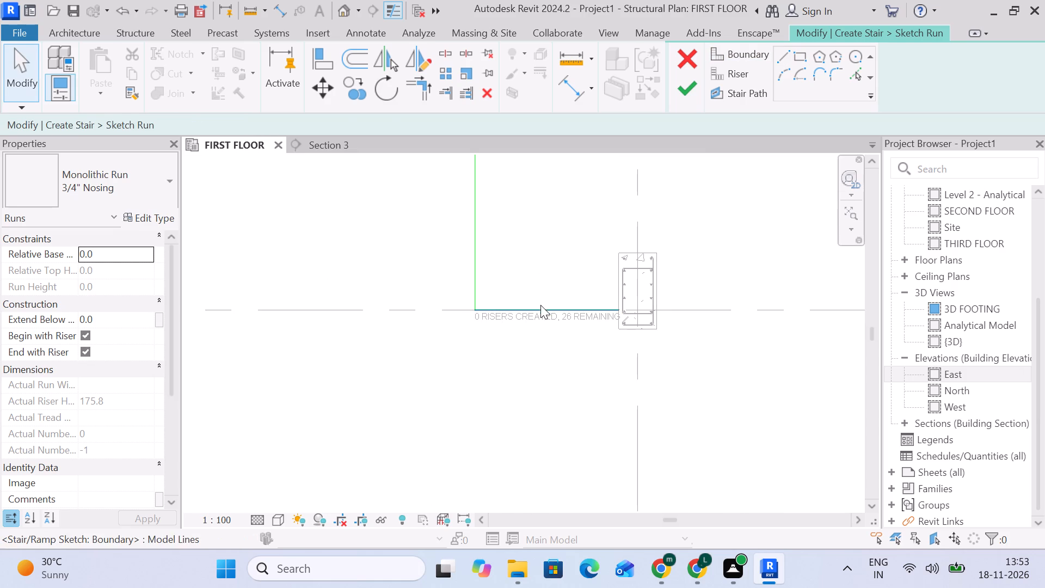
pyautogui.click(541, 302)
pyautogui.click(542, 310)
pyautogui.press('Delete')
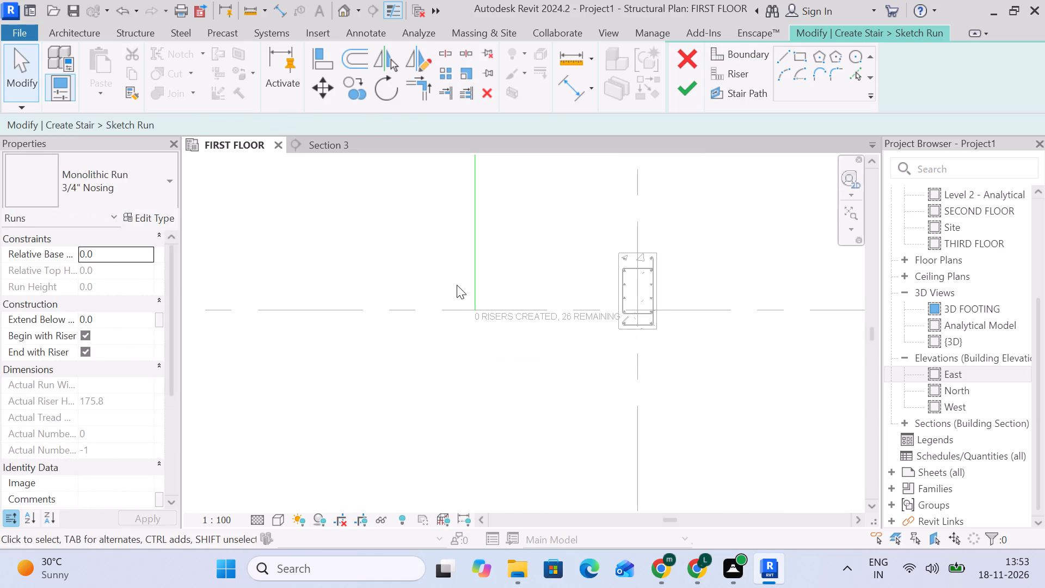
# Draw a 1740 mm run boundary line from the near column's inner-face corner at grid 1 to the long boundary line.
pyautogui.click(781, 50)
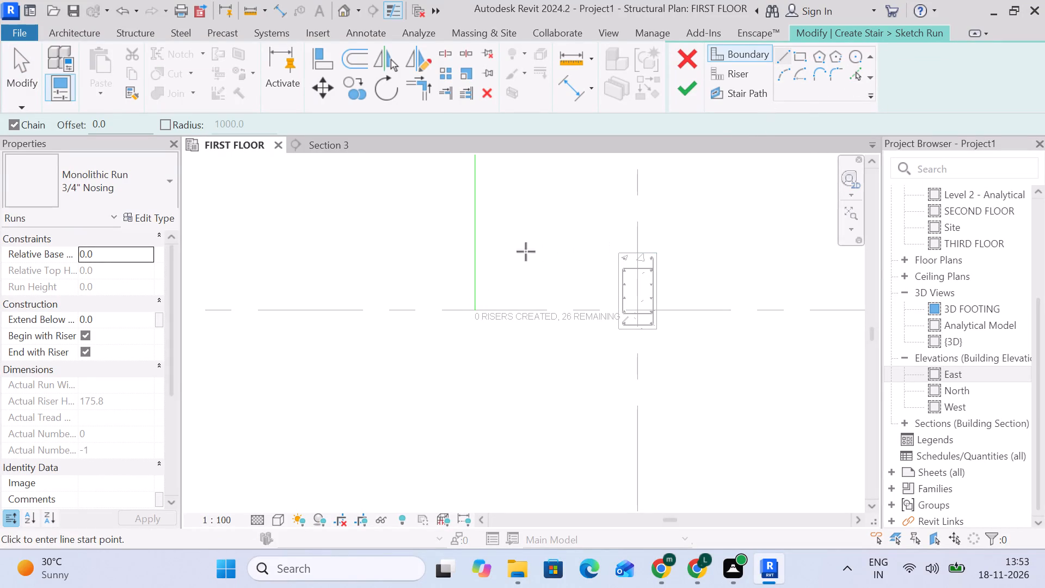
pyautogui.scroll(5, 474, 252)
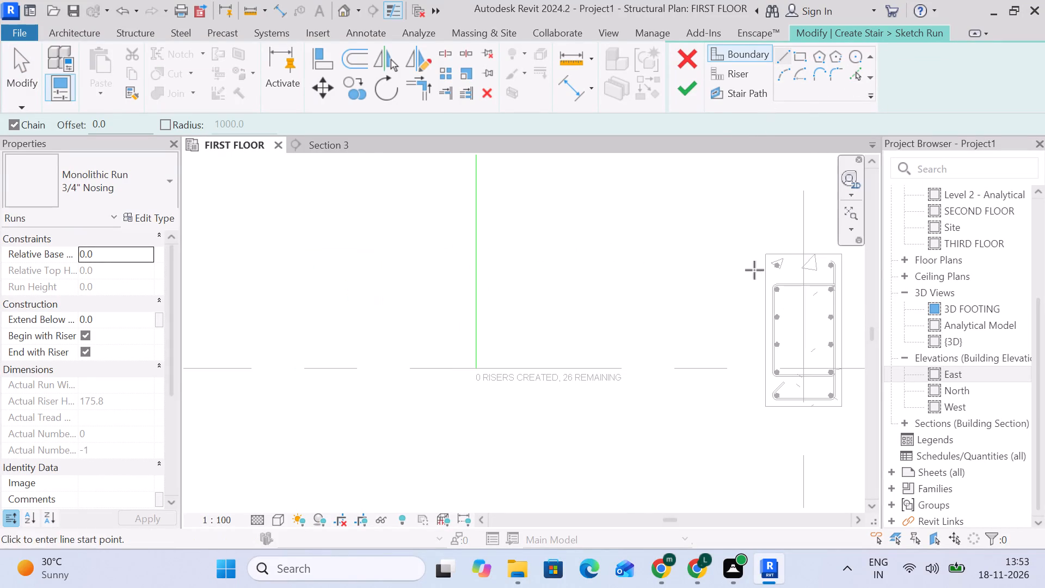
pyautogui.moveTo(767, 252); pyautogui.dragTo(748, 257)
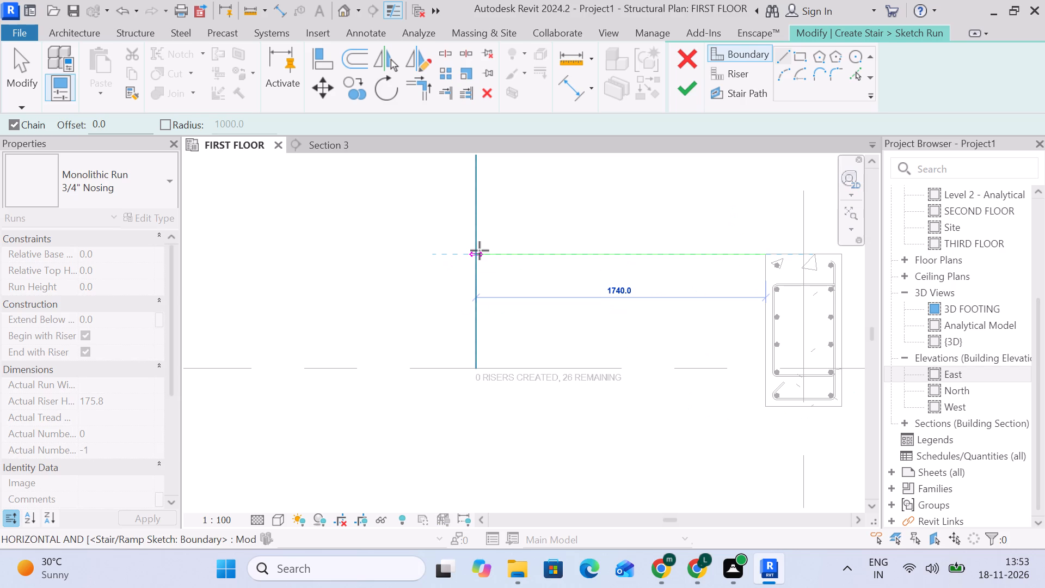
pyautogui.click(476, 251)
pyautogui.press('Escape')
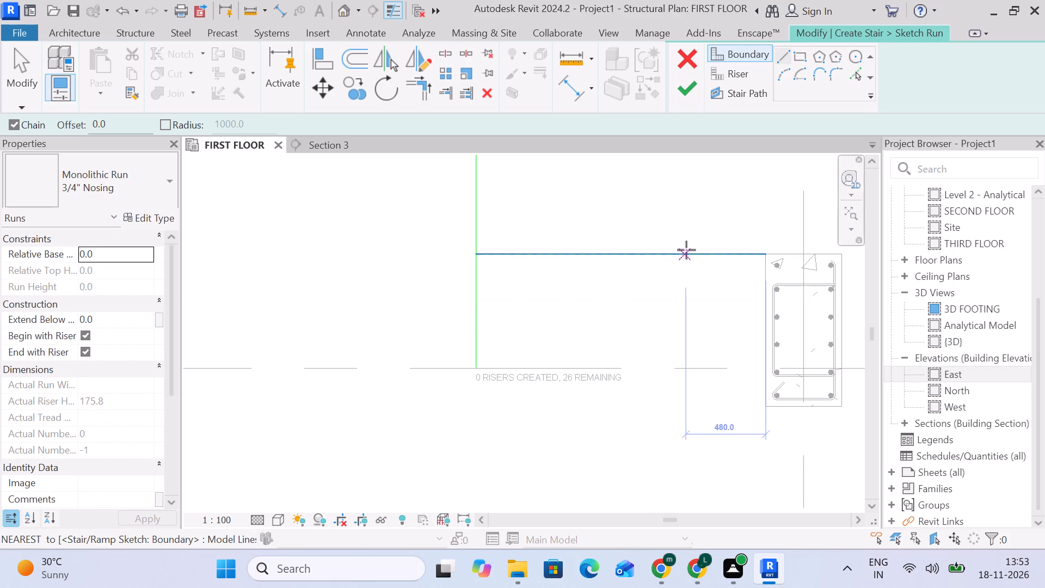
# Draw a 15240 mm boundary line along the inner faces of the grid 1 columns, from that column corner to the near corner of grid F's column.
pyautogui.click(765, 254)
pyautogui.moveTo(766, 253); pyautogui.dragTo(427, 274, button='middle')
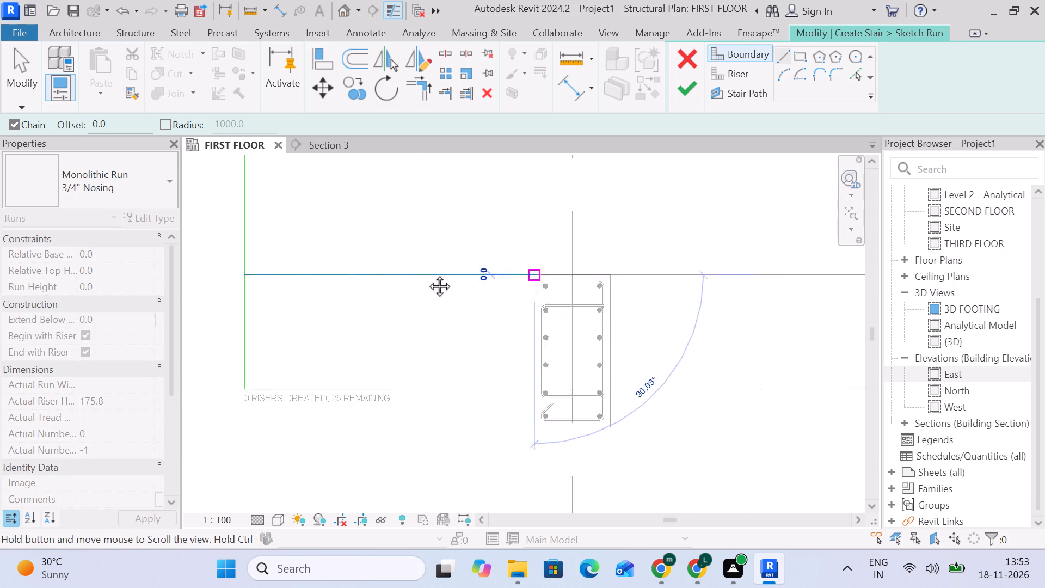
pyautogui.moveTo(427, 274); pyautogui.dragTo(332, 279, button='middle')
pyautogui.scroll(-4, 727, 293)
pyautogui.moveTo(727, 296); pyautogui.dragTo(708, 277, button='middle')
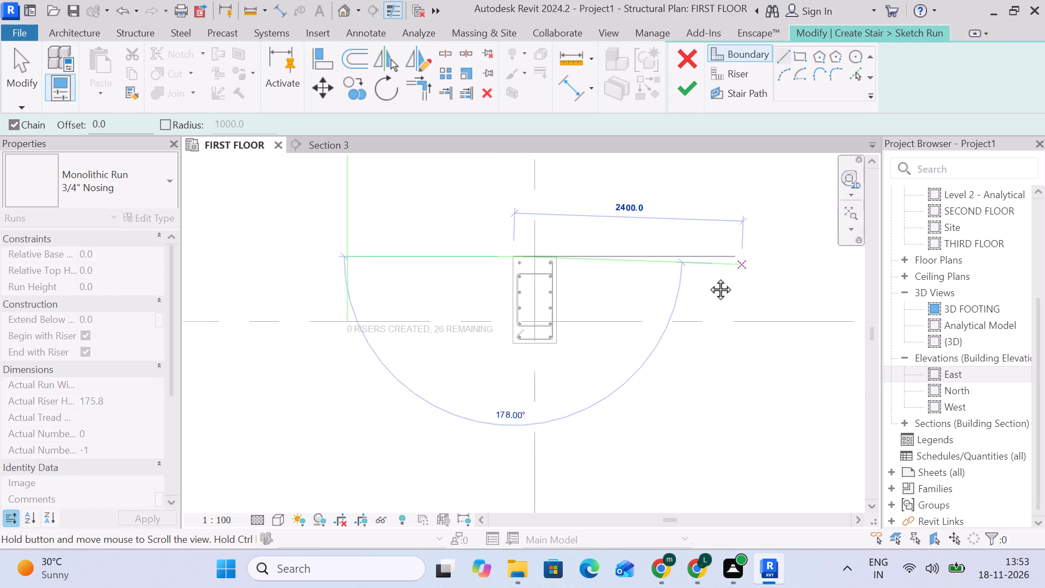
pyautogui.moveTo(708, 277); pyautogui.dragTo(581, 312, button='middle')
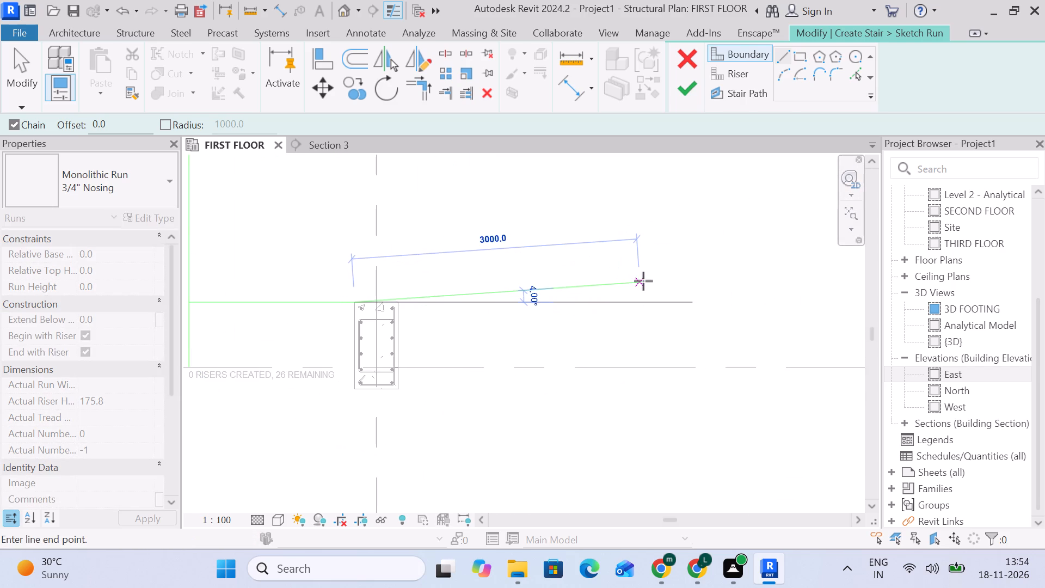
pyautogui.scroll(-6, 645, 281)
pyautogui.scroll(-3, 724, 289)
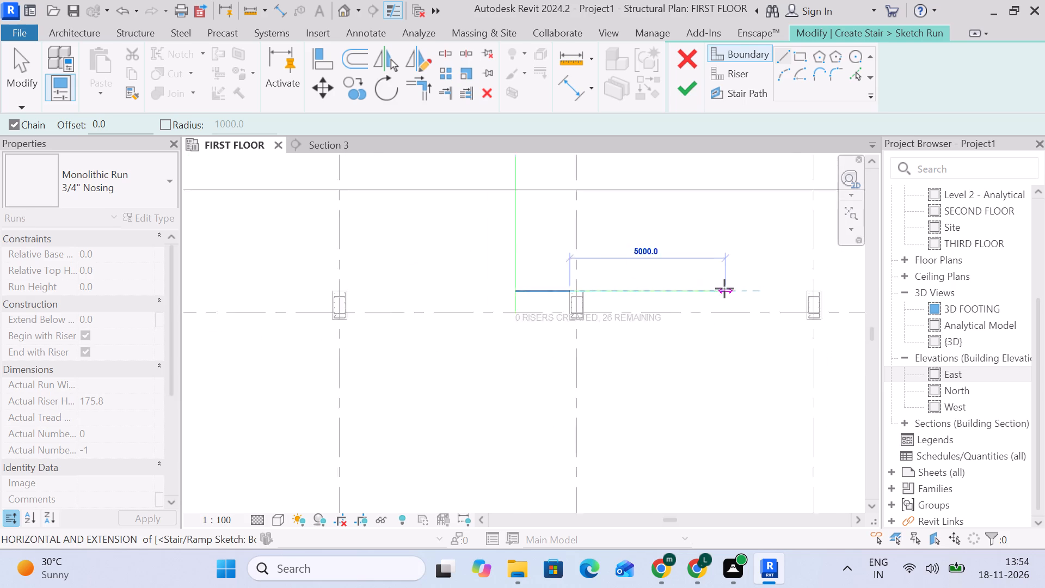
pyautogui.scroll(-1, 724, 289)
pyautogui.moveTo(724, 289); pyautogui.dragTo(554, 311, button='middle')
pyautogui.scroll(-3, 708, 304)
pyautogui.moveTo(708, 307); pyautogui.dragTo(612, 308, button='middle')
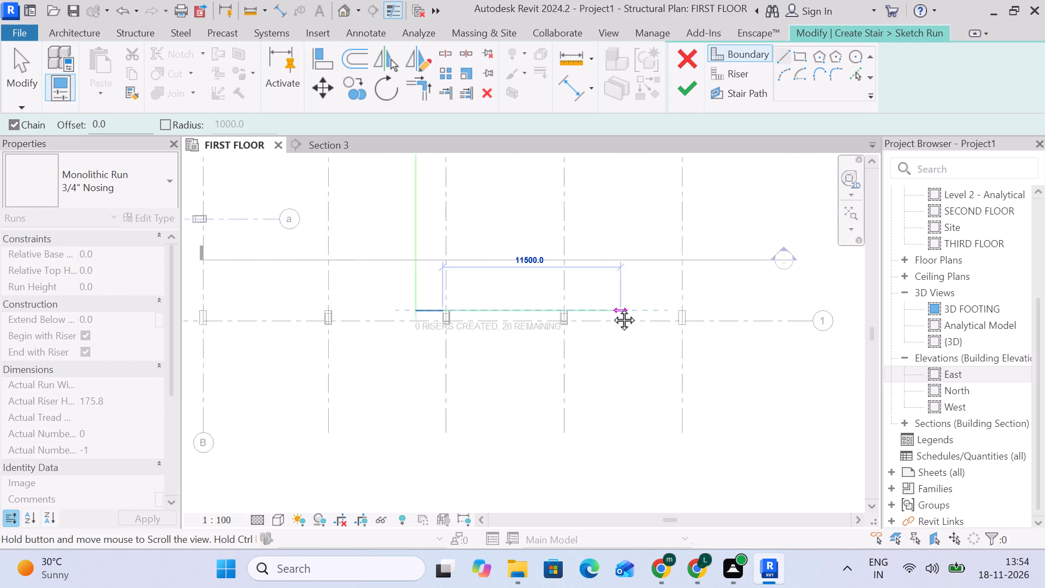
pyautogui.moveTo(612, 308); pyautogui.dragTo(514, 309, button='middle')
pyautogui.scroll(-3, 552, 302)
pyautogui.scroll(3, 560, 302)
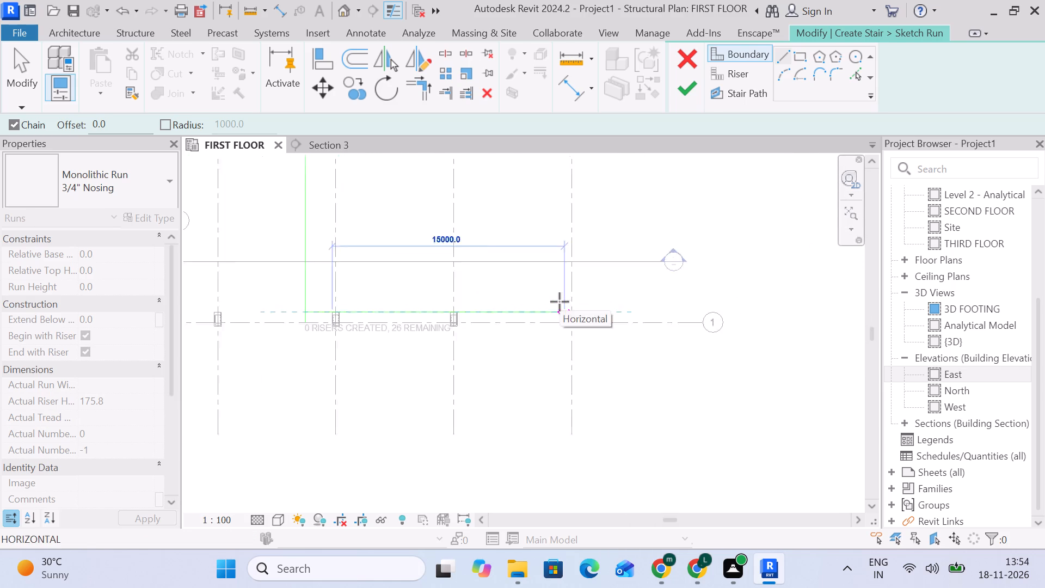
pyautogui.scroll(17, 560, 302)
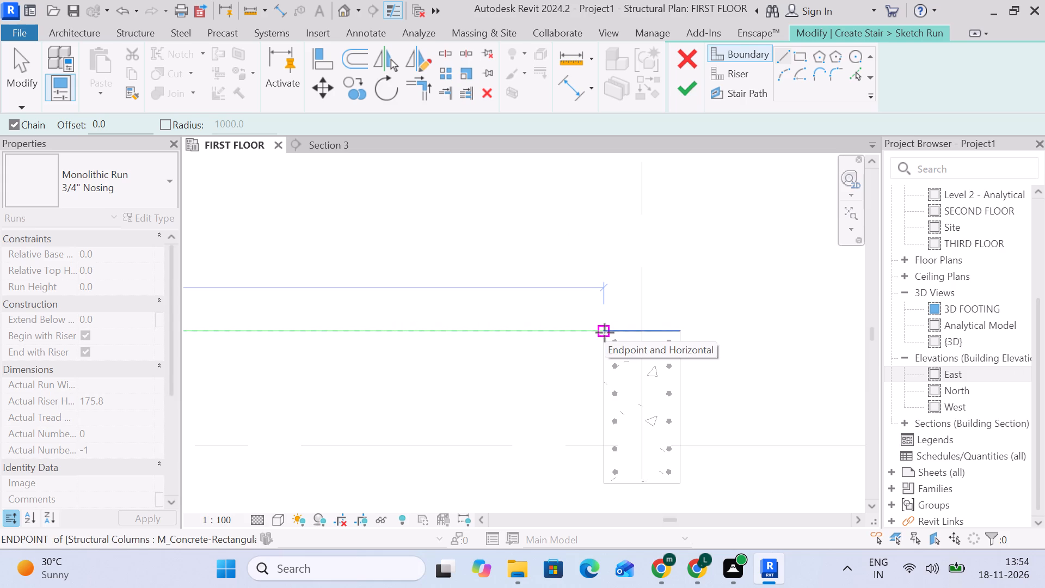
pyautogui.click(605, 333)
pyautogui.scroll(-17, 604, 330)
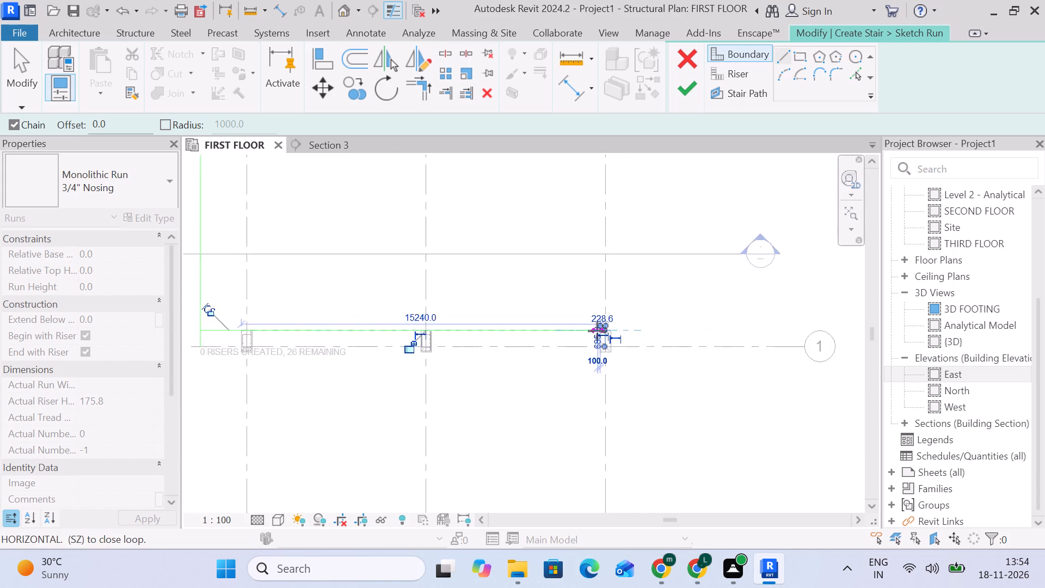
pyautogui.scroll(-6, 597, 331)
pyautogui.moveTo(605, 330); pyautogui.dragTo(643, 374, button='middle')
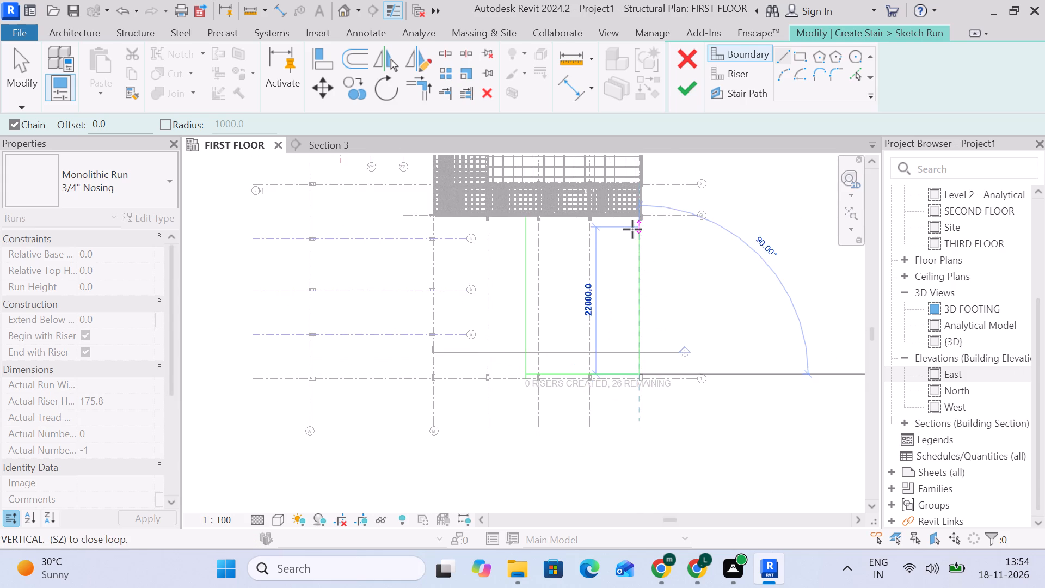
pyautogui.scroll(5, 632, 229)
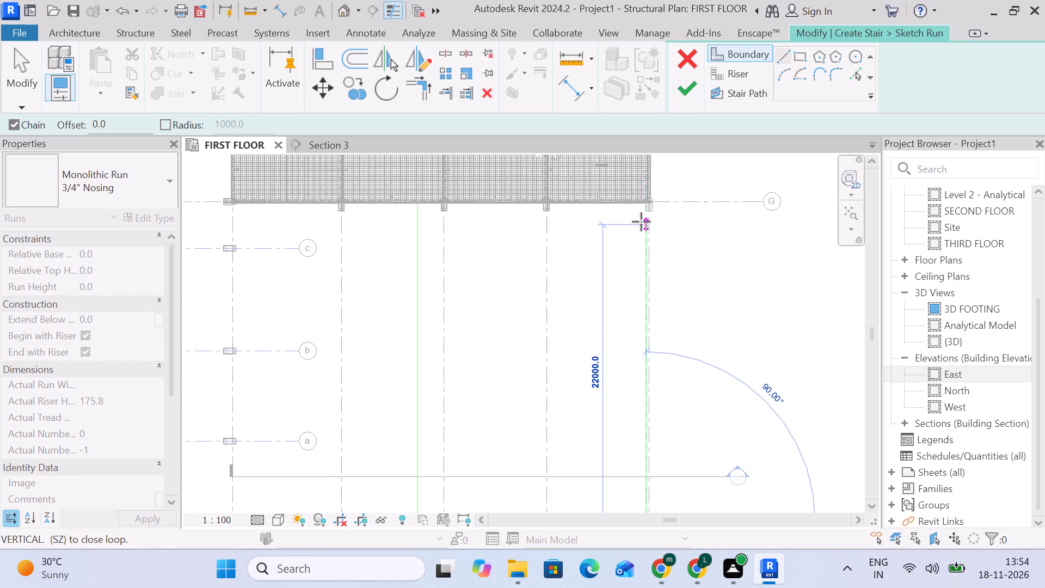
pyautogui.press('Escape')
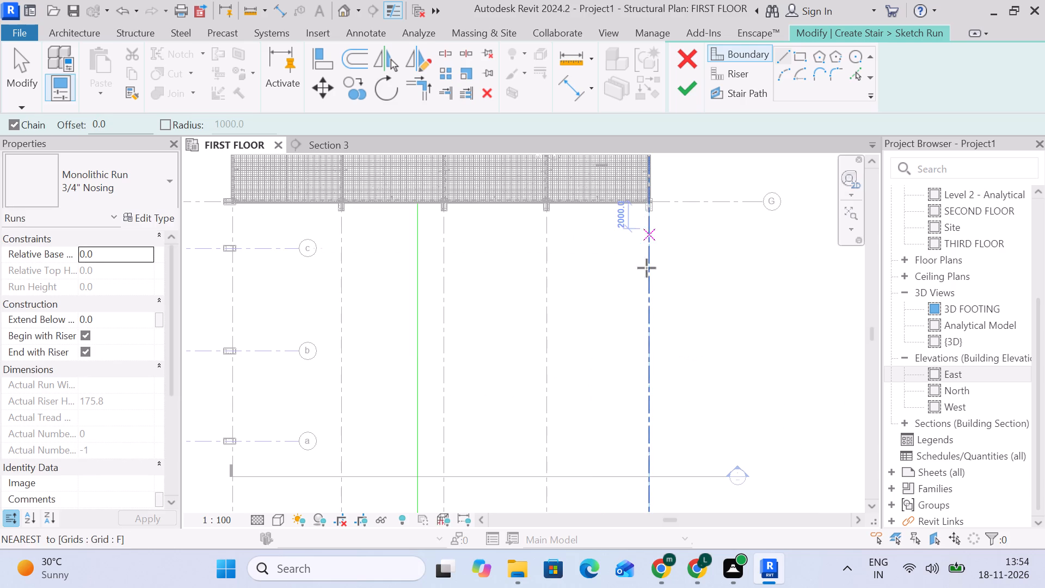
# Draw a boundary line along the seating-side faces of the grid G columns, from the column nearest the long boundary to grid F's column.
pyautogui.moveTo(573, 400); pyautogui.dragTo(651, 289, button='middle')
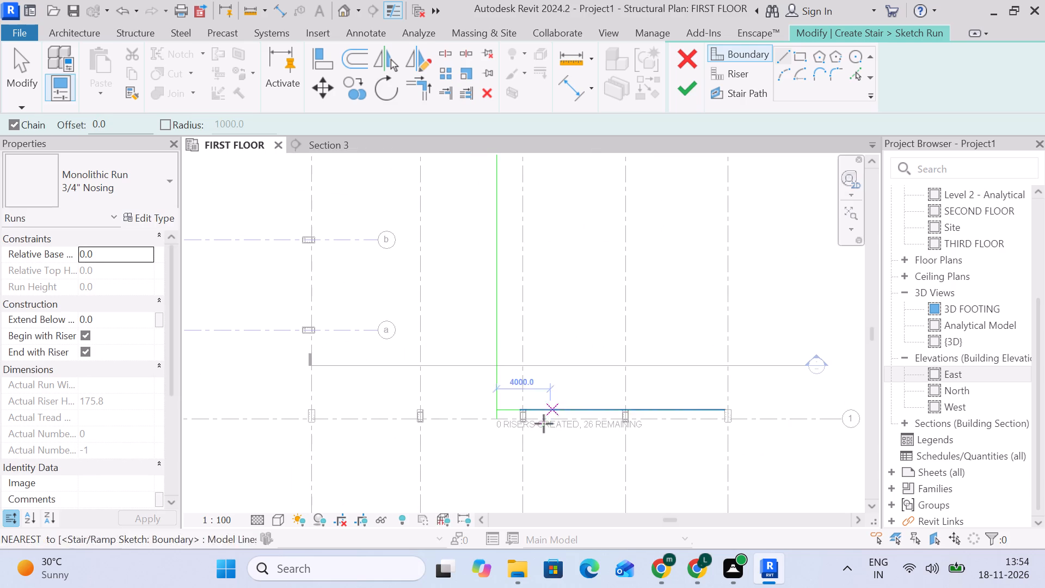
pyautogui.moveTo(562, 335); pyautogui.dragTo(565, 487, button='middle')
pyautogui.scroll(4, 533, 323)
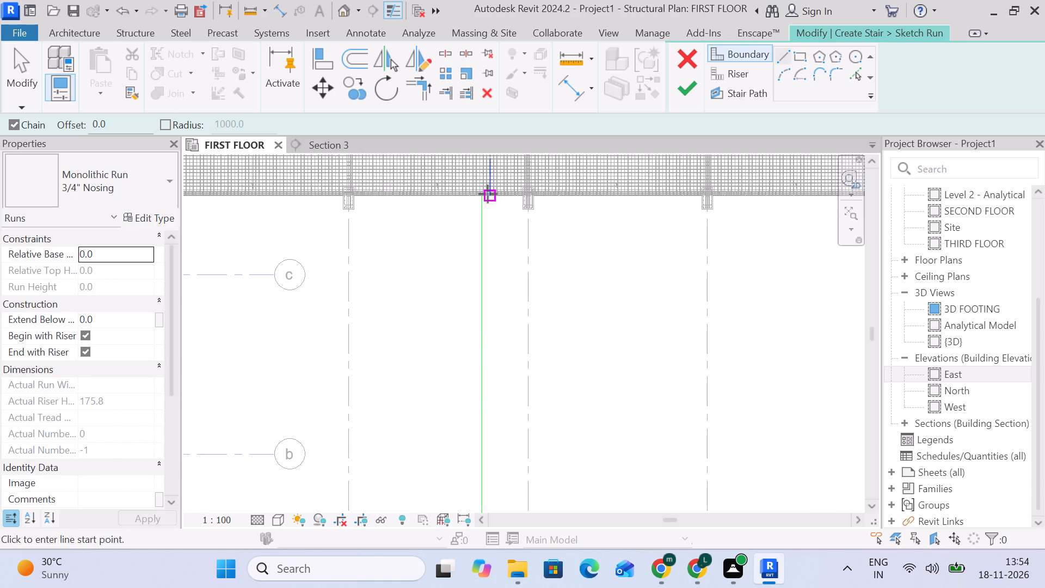
pyautogui.scroll(10, 488, 194)
pyautogui.click(616, 238)
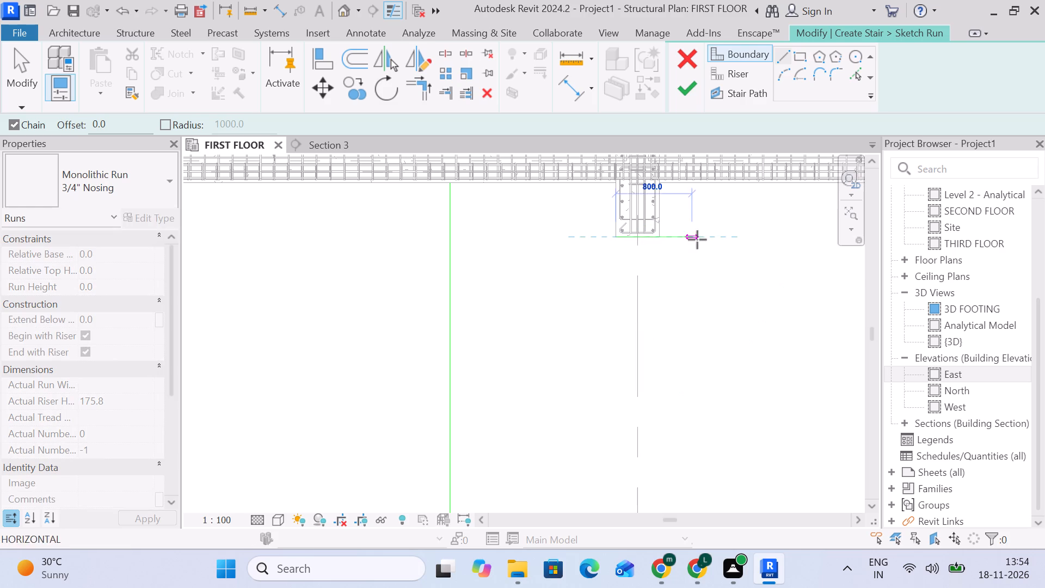
pyautogui.scroll(-4, 698, 239)
pyautogui.moveTo(701, 250); pyautogui.dragTo(360, 296, button='middle')
pyautogui.scroll(-5, 718, 242)
pyautogui.moveTo(721, 262); pyautogui.dragTo(398, 274, button='middle')
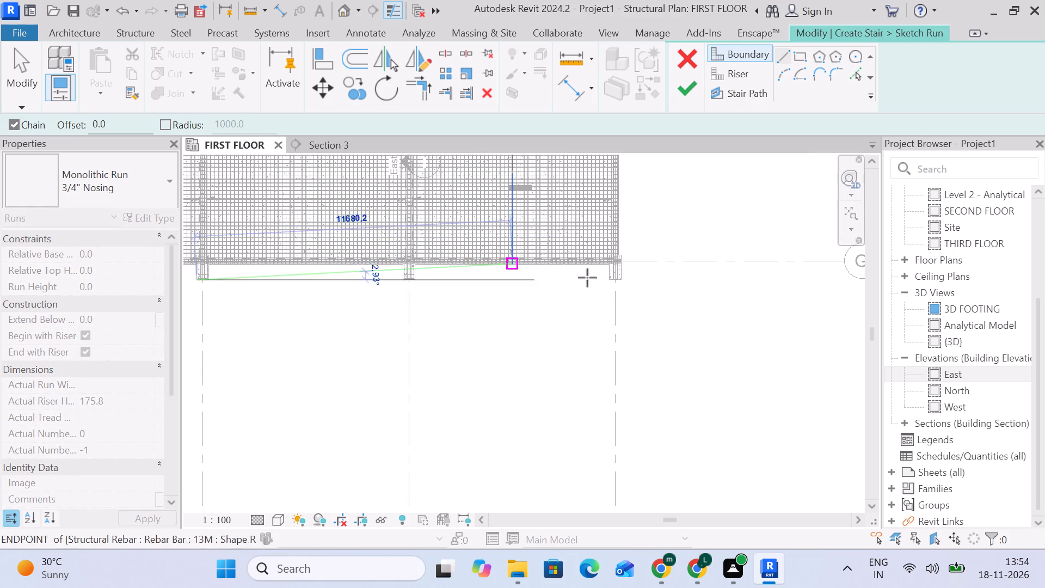
pyautogui.scroll(14, 614, 284)
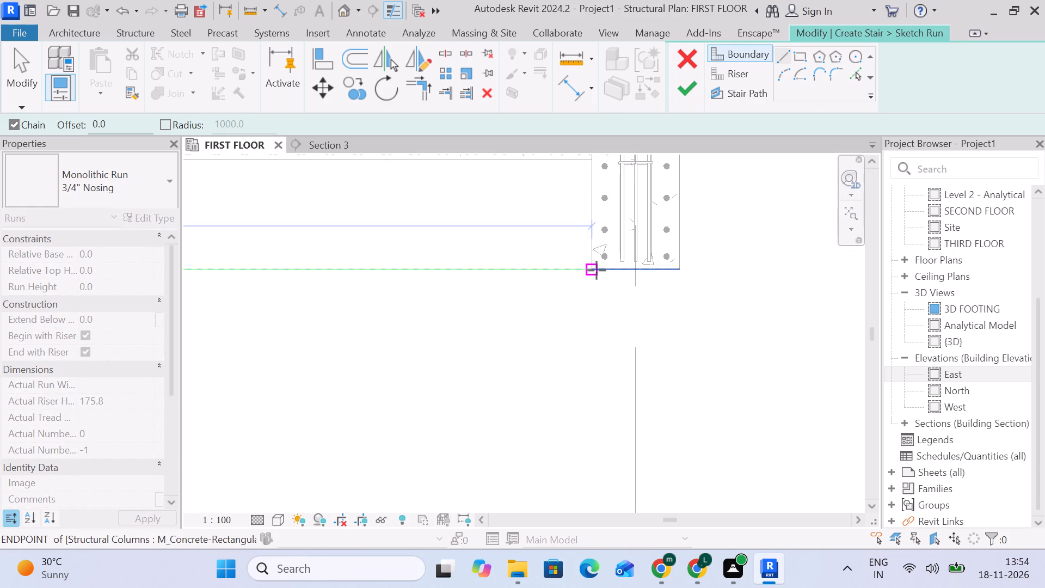
pyautogui.click(593, 268)
pyautogui.press('Escape')
pyautogui.press('Escape')
# Trim/extend the long boundary line and the new grid G boundary line to meet in a corner.
pyautogui.scroll(-5, 596, 292)
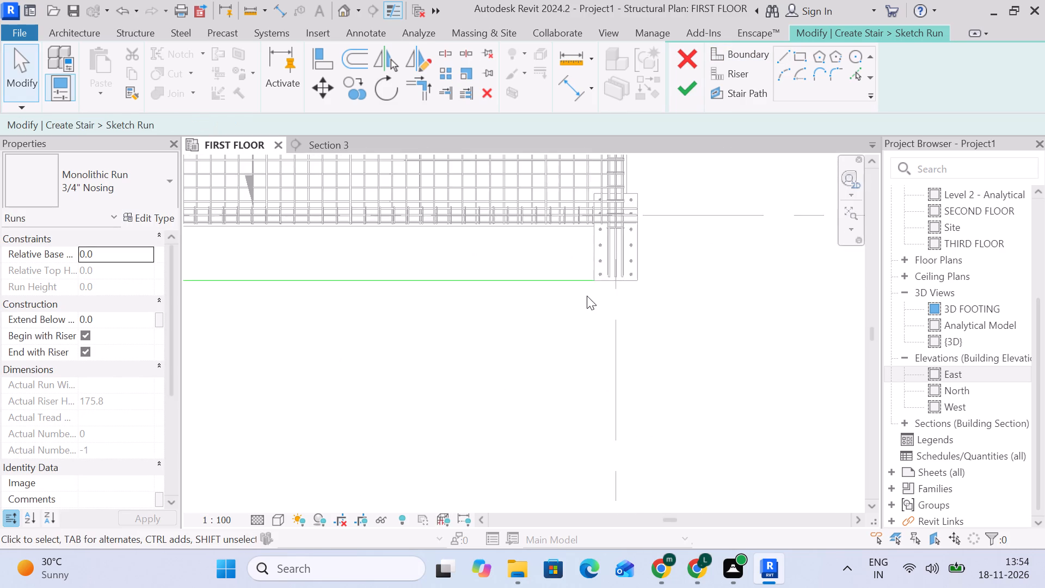
pyautogui.scroll(-11, 587, 296)
pyautogui.moveTo(454, 335); pyautogui.dragTo(732, 317, button='middle')
pyautogui.scroll(6, 448, 294)
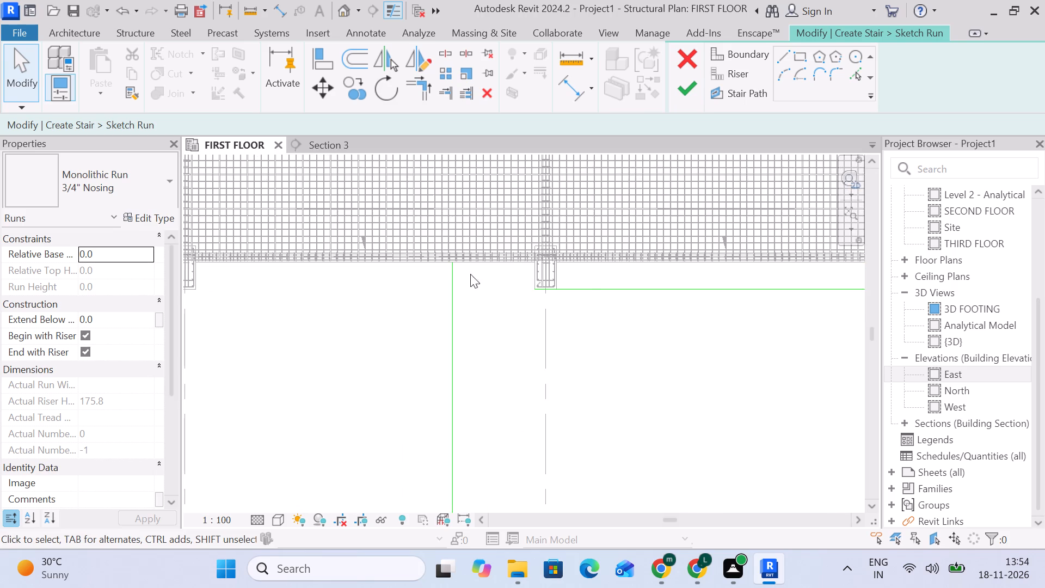
pyautogui.scroll(5, 460, 271)
pyautogui.click(420, 88)
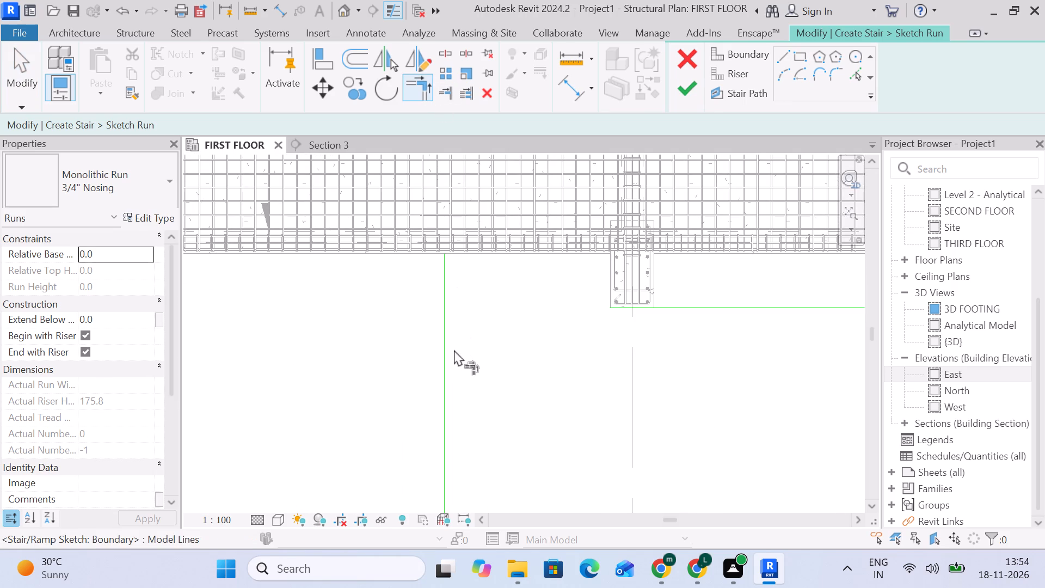
pyautogui.click(454, 350)
pyautogui.click(441, 350)
pyautogui.click(656, 303)
# Trim/extend the long boundary line and the boundary line along the grid 1 column faces to form a corner.
pyautogui.scroll(-6, 668, 317)
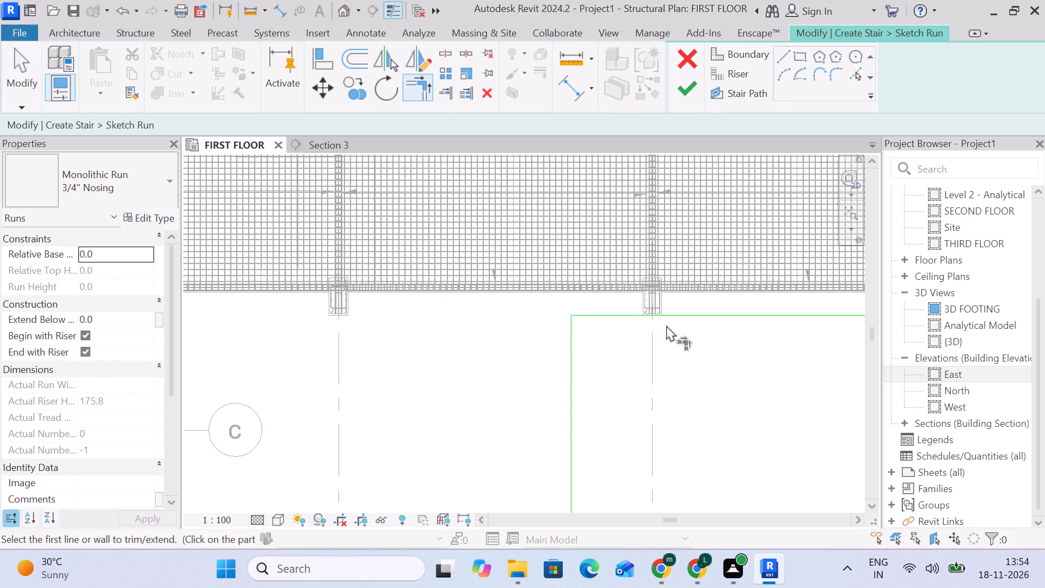
pyautogui.scroll(-6, 666, 325)
pyautogui.moveTo(696, 395); pyautogui.dragTo(585, 279, button='middle')
pyautogui.scroll(-6, 580, 302)
pyautogui.moveTo(621, 422); pyautogui.dragTo(632, 296, button='middle')
pyautogui.scroll(4, 593, 320)
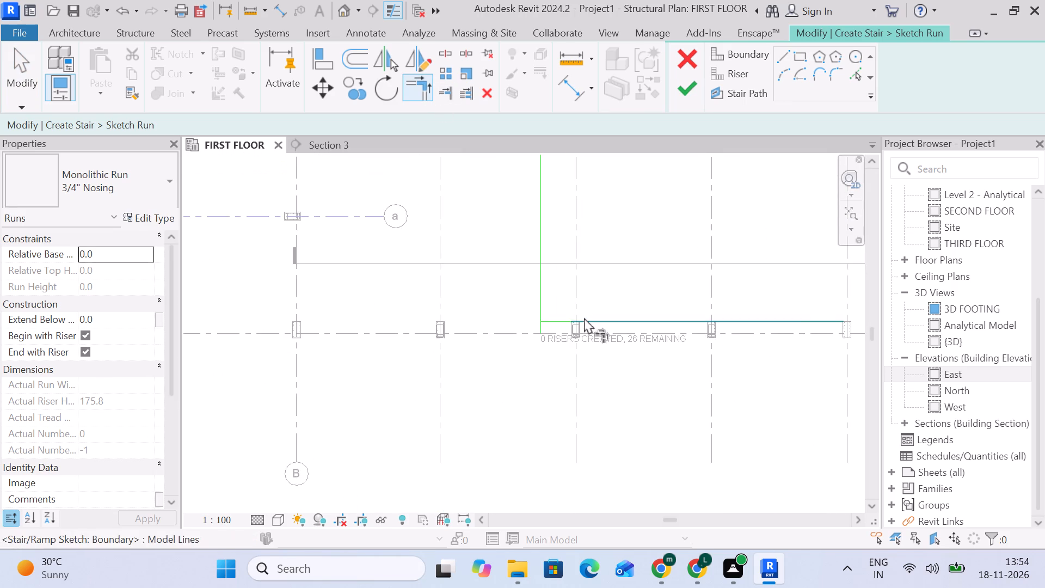
pyautogui.scroll(14, 584, 317)
pyautogui.click(627, 302)
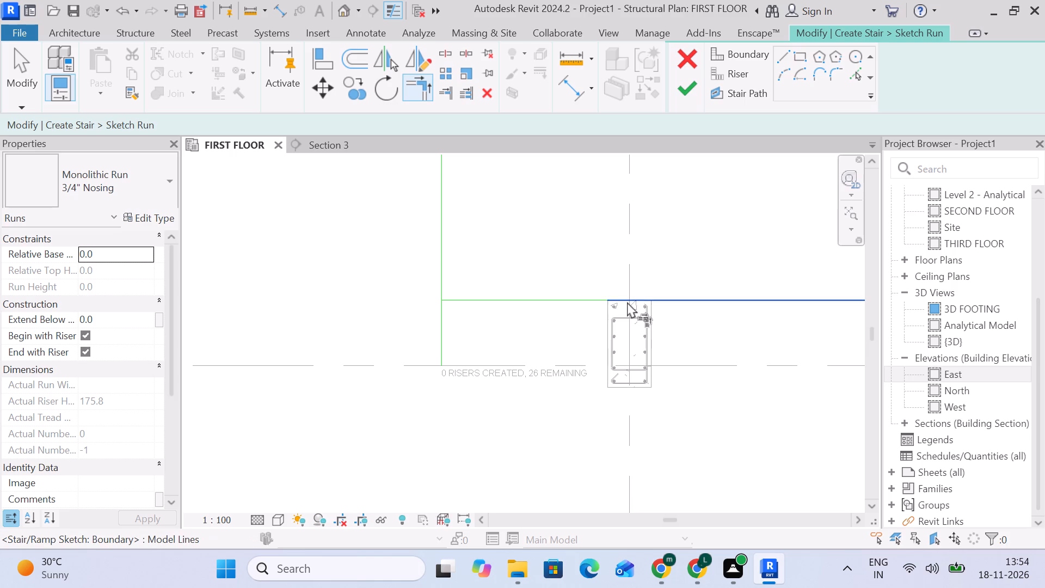
pyautogui.click(582, 303)
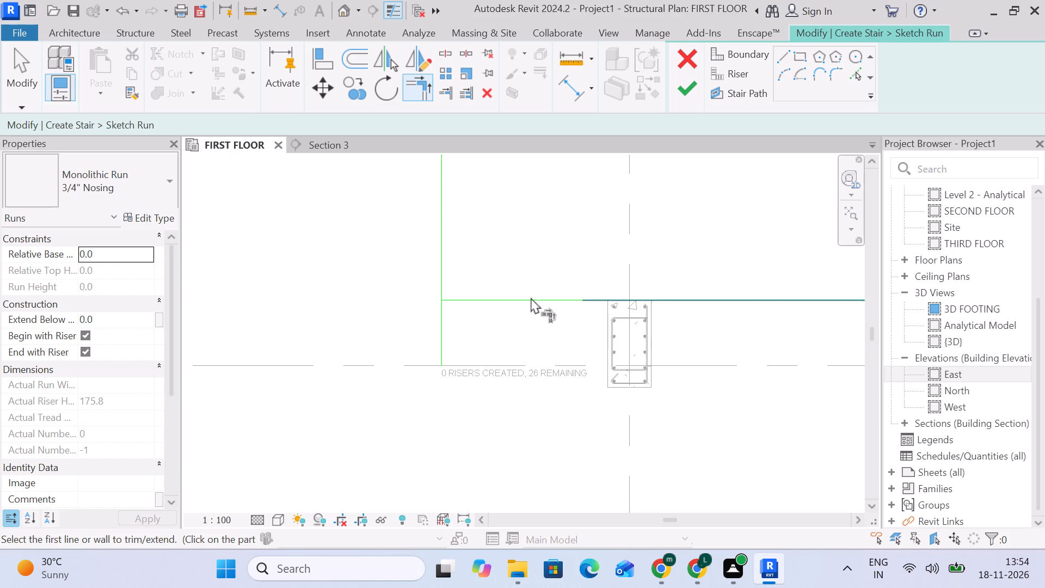
pyautogui.moveTo(438, 241); pyautogui.dragTo(444, 241)
pyautogui.click(658, 297)
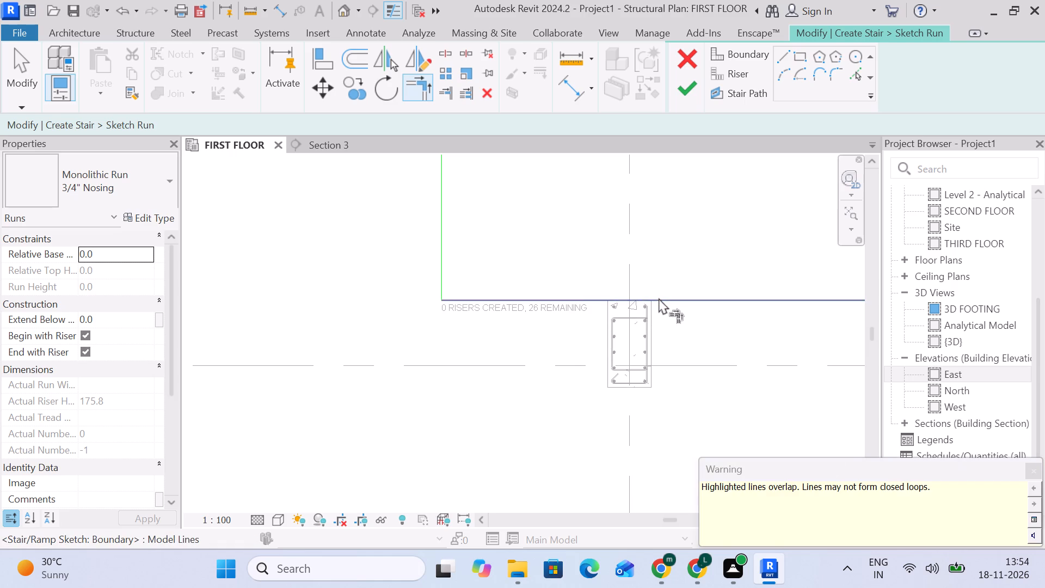
pyautogui.press('Escape')
# Delete the short overlapping boundary segment at the grid 1 corner, keeping the full-length line.
pyautogui.click(546, 300)
pyautogui.press('Escape')
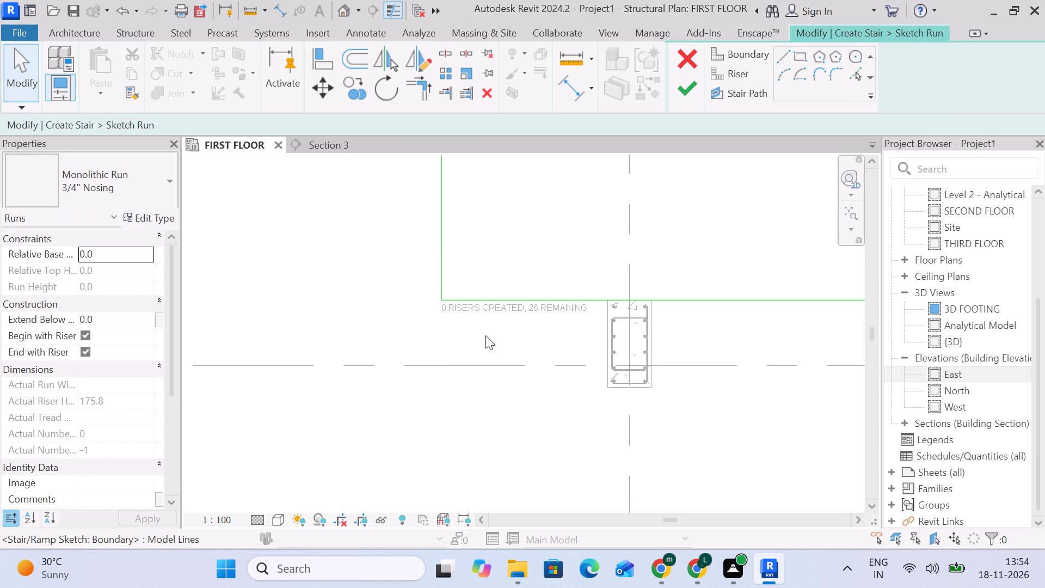
pyautogui.moveTo(404, 269); pyautogui.dragTo(602, 339)
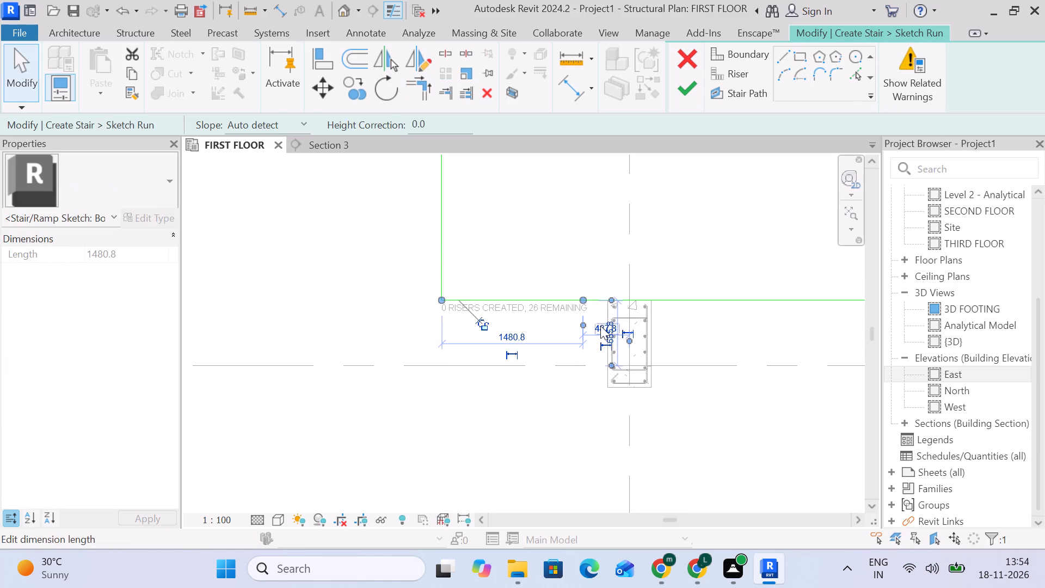
pyautogui.press('Delete')
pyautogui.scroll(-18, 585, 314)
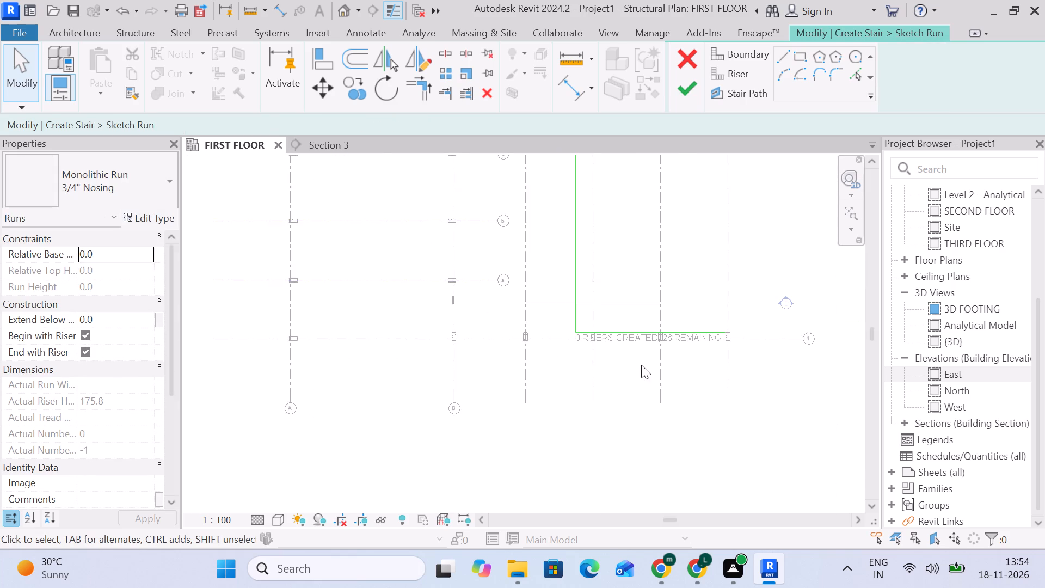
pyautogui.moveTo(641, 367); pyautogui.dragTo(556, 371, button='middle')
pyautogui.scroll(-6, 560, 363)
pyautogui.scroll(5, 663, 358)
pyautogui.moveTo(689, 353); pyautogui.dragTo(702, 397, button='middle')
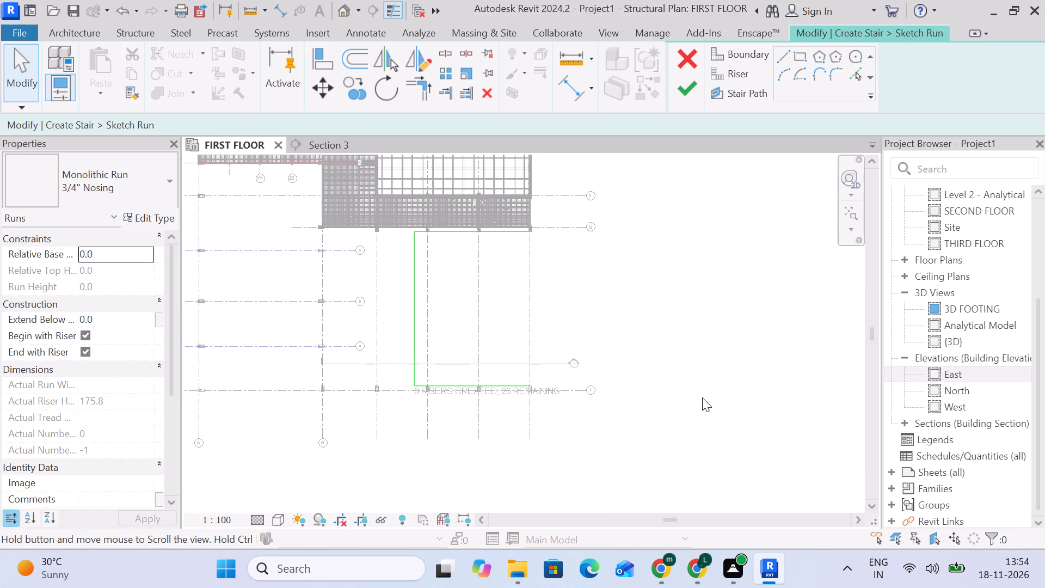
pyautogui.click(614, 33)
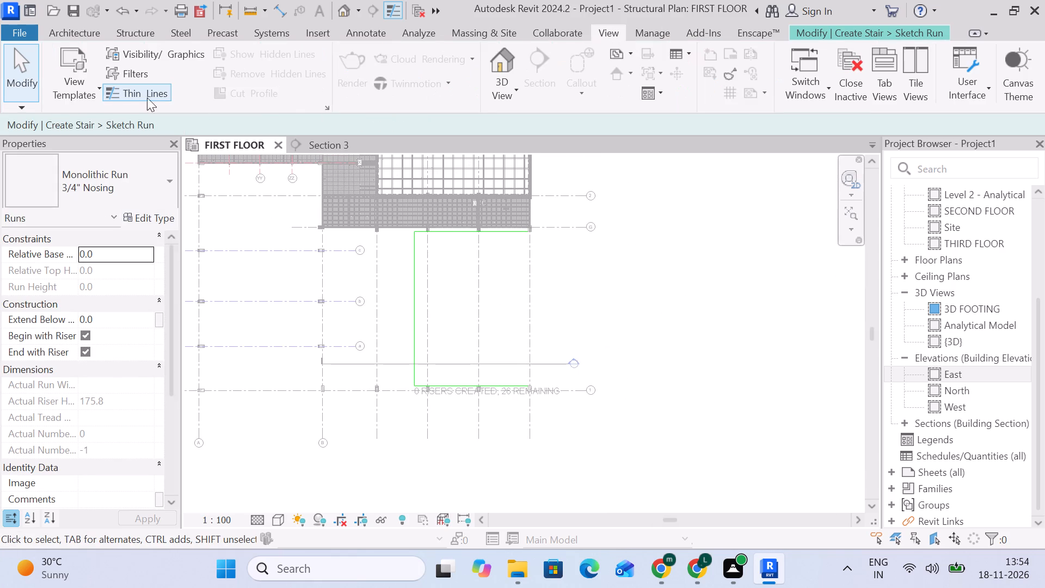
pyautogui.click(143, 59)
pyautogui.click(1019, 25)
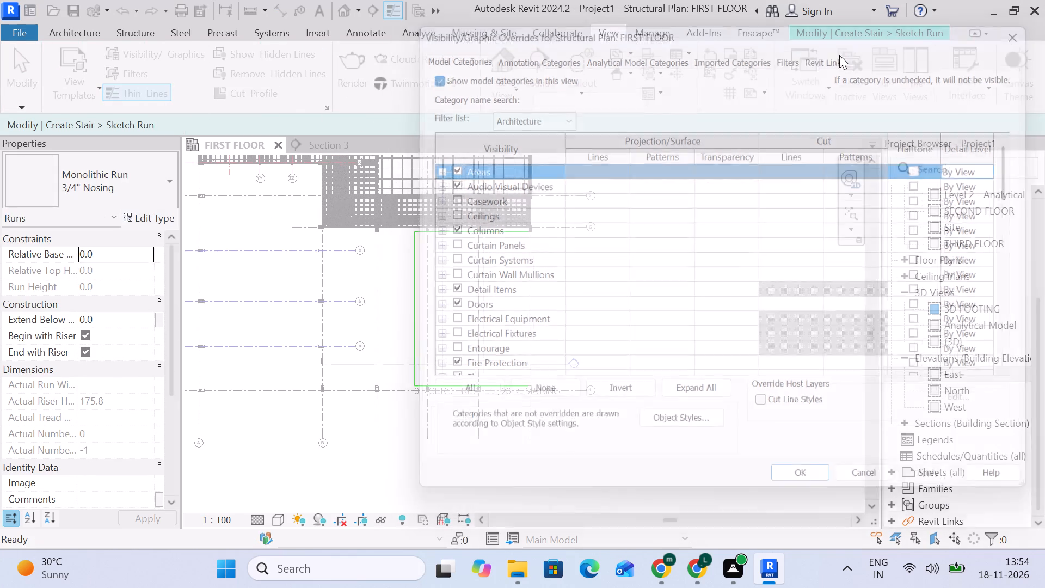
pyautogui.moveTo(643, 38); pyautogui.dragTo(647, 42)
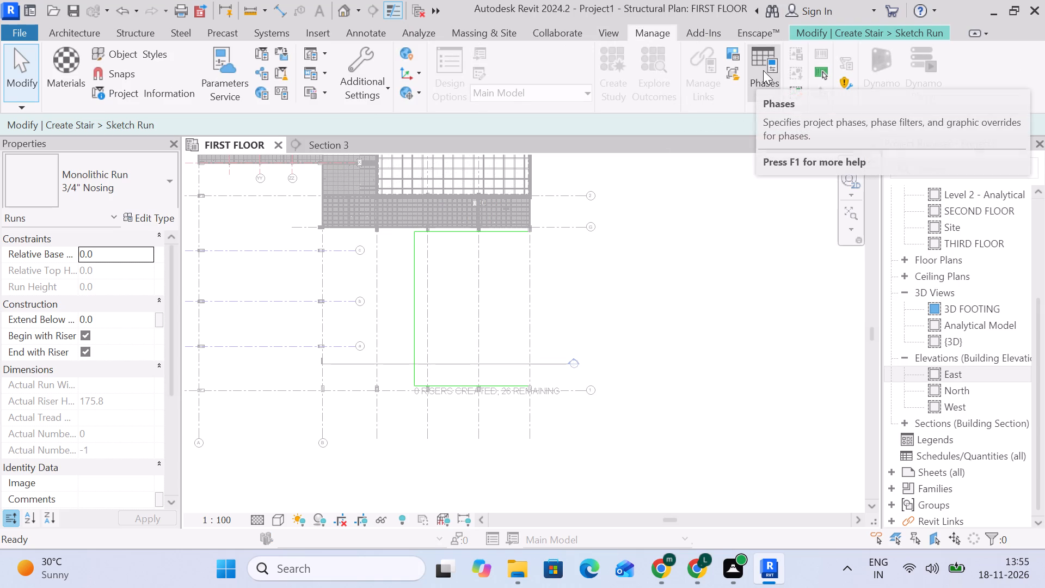
# Examine the run sketch's boundary lines from the grid 1 corner to where they end at grid F's column.
pyautogui.click(700, 248)
pyautogui.scroll(-4, 702, 247)
pyautogui.scroll(4, 538, 322)
pyautogui.scroll(1, 685, 311)
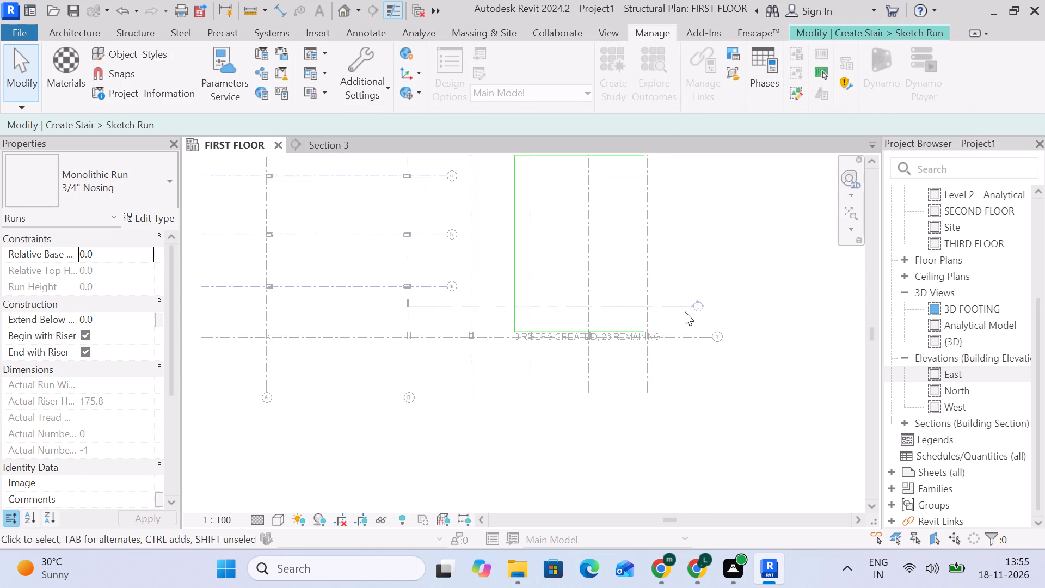
pyautogui.moveTo(685, 312); pyautogui.dragTo(659, 387, button='middle')
pyautogui.scroll(-1, 659, 387)
pyautogui.scroll(5, 608, 320)
pyautogui.moveTo(696, 332); pyautogui.dragTo(657, 223, button='middle')
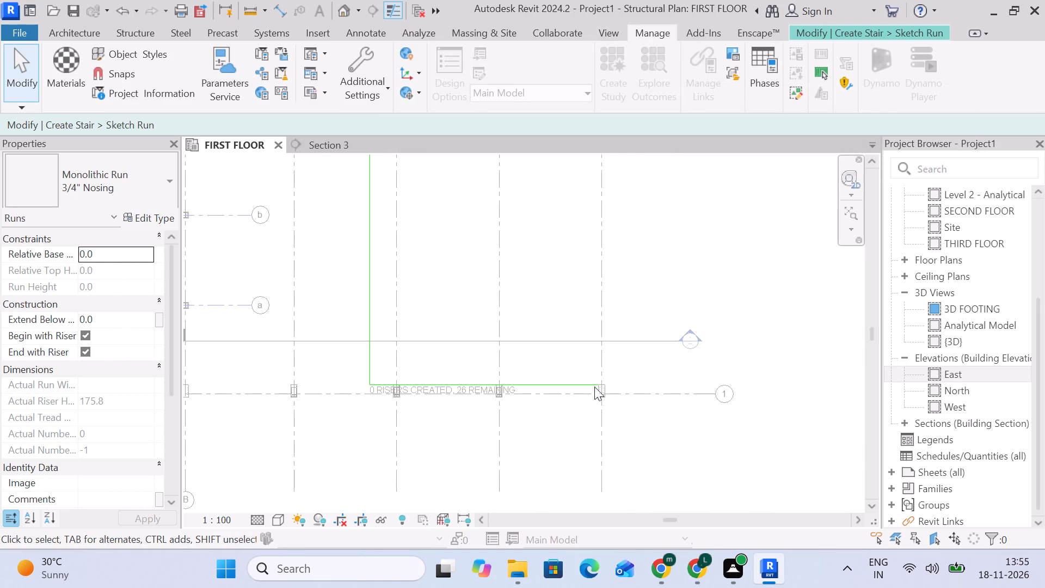
pyautogui.scroll(5, 587, 402)
pyautogui.scroll(3, 613, 367)
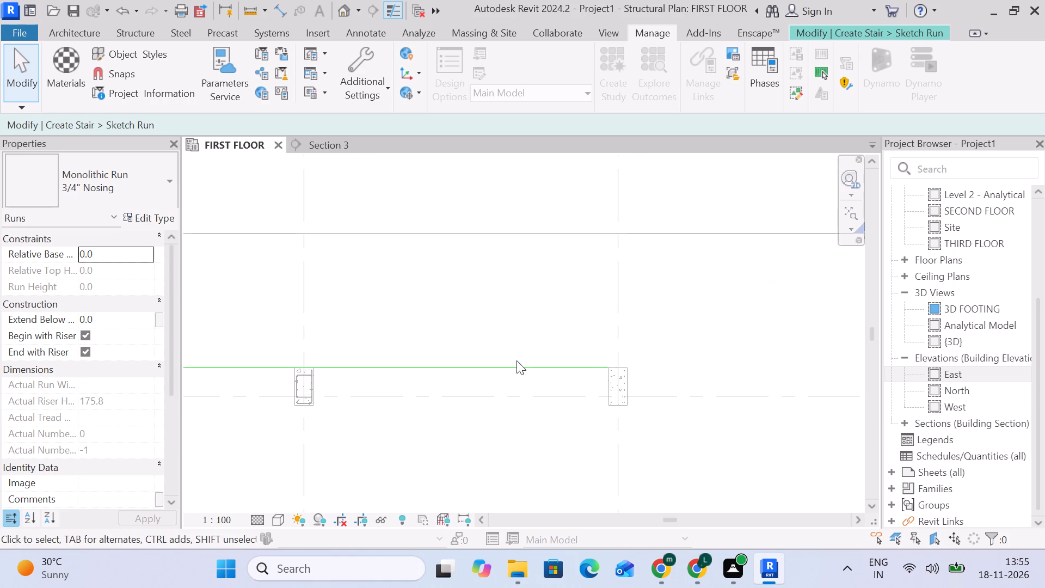
pyautogui.scroll(-4, 508, 366)
pyautogui.moveTo(508, 366); pyautogui.dragTo(565, 451, button='middle')
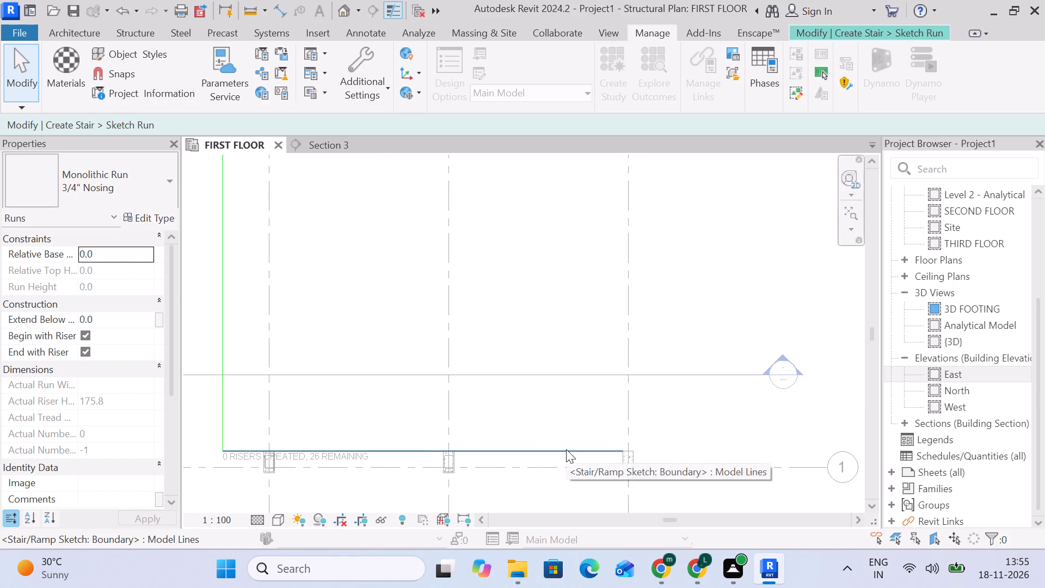
# Cancel the run sketch and the whole stair, discarding the drawn boundaries.
pyautogui.press('Escape')
pyautogui.press('Escape')
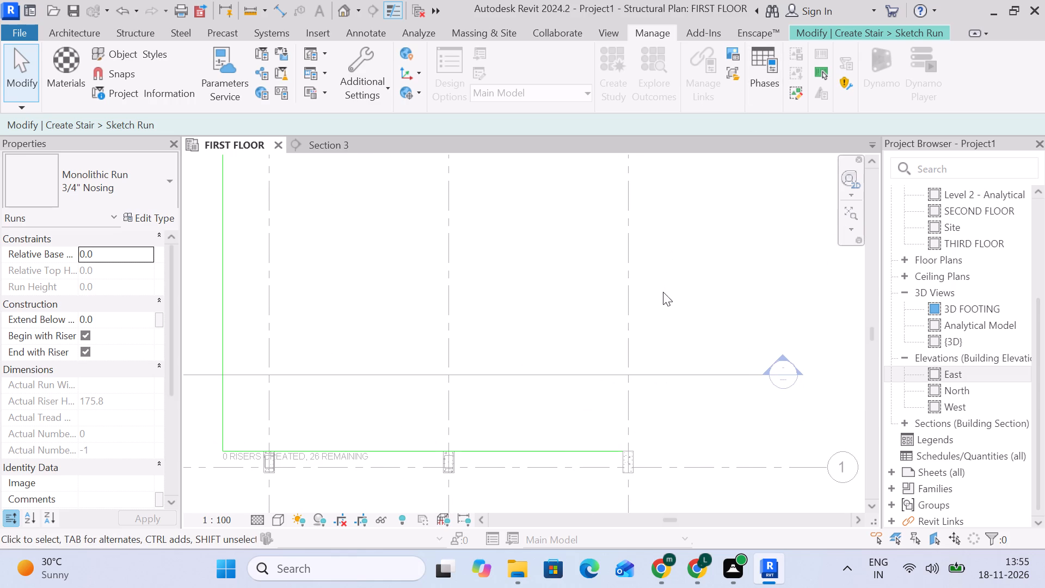
pyautogui.press('Escape')
pyautogui.click(845, 24)
pyautogui.click(844, 35)
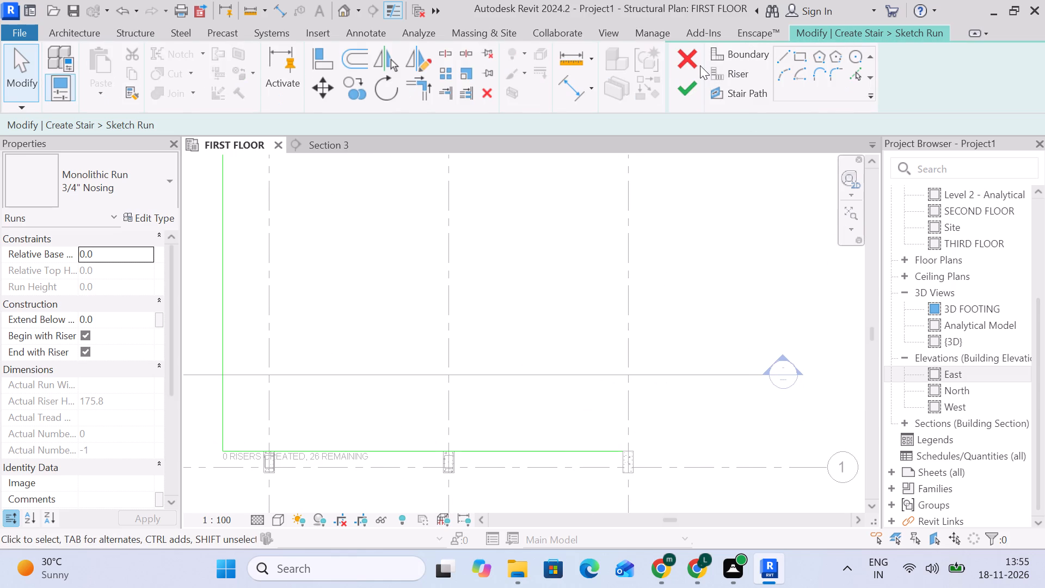
pyautogui.click(679, 60)
pyautogui.click(573, 293)
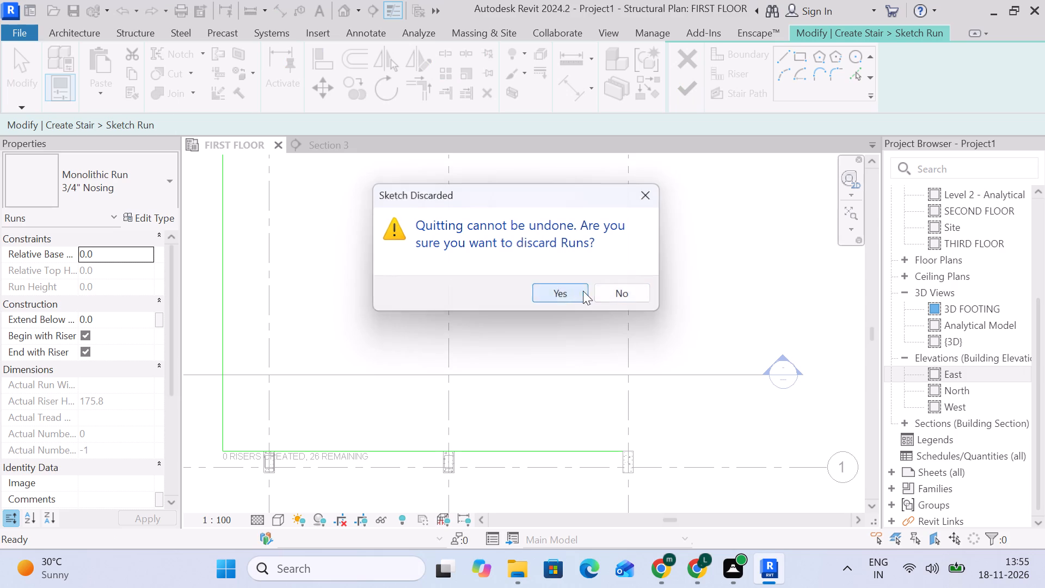
pyautogui.scroll(-17, 661, 269)
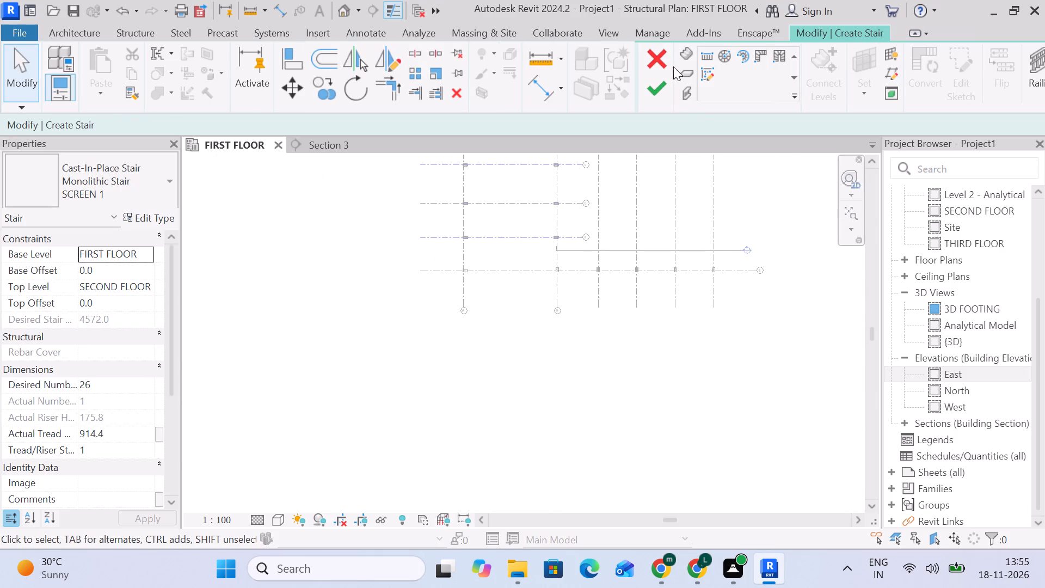
pyautogui.click(667, 61)
pyautogui.click(572, 295)
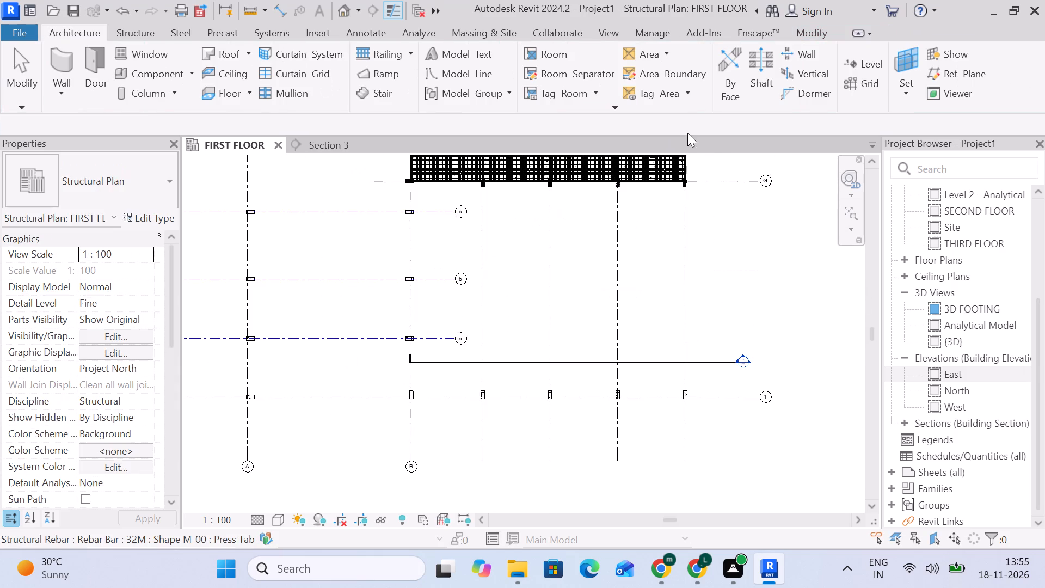
# Reload the linked model s2 theater.rvt into the project.
pyautogui.click(709, 26)
pyautogui.click(649, 34)
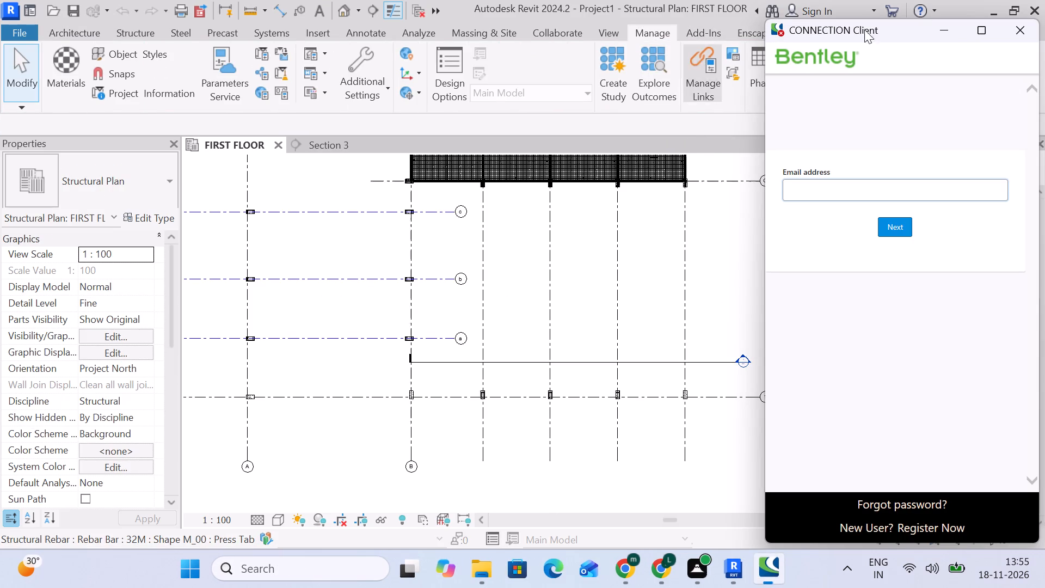
pyautogui.moveTo(1013, 20); pyautogui.dragTo(1014, 26)
pyautogui.click(713, 69)
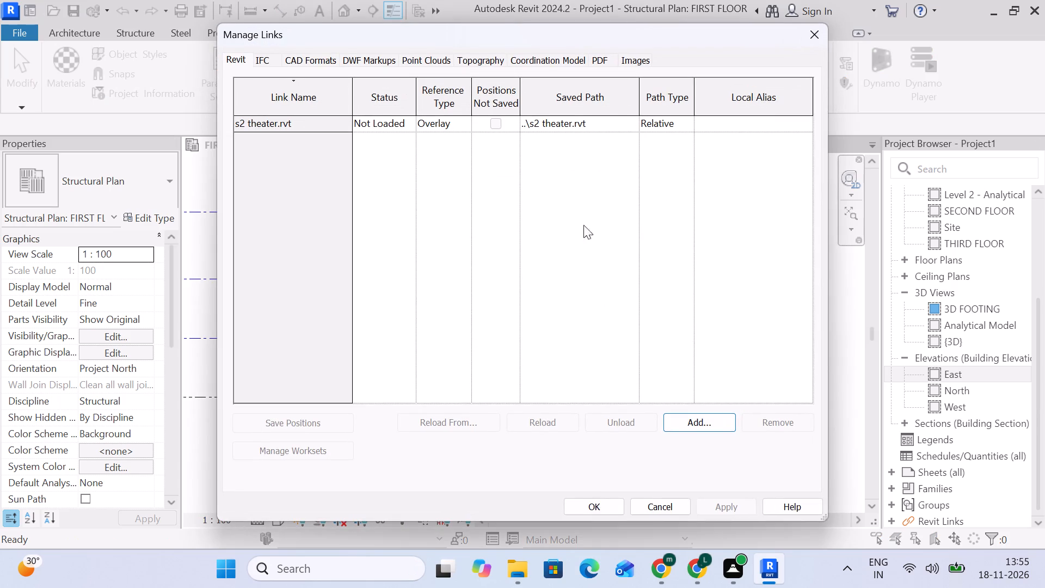
pyautogui.click(311, 125)
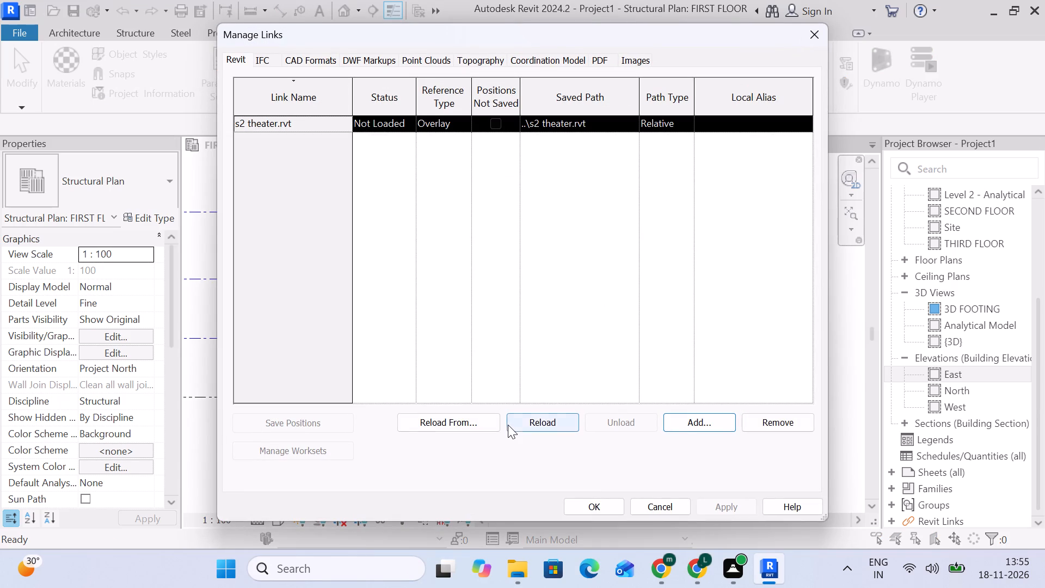
pyautogui.click(517, 424)
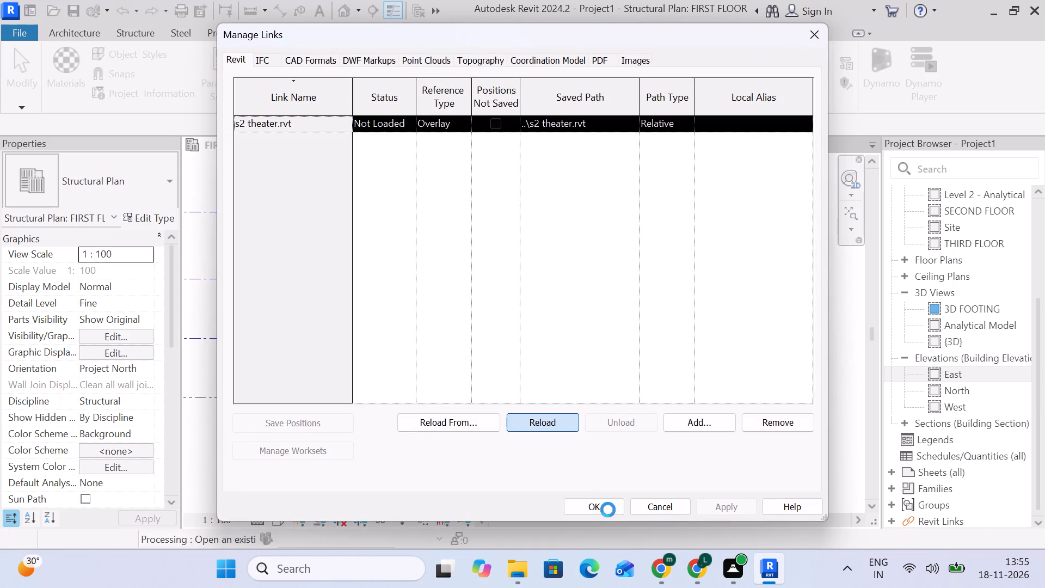
pyautogui.click(591, 510)
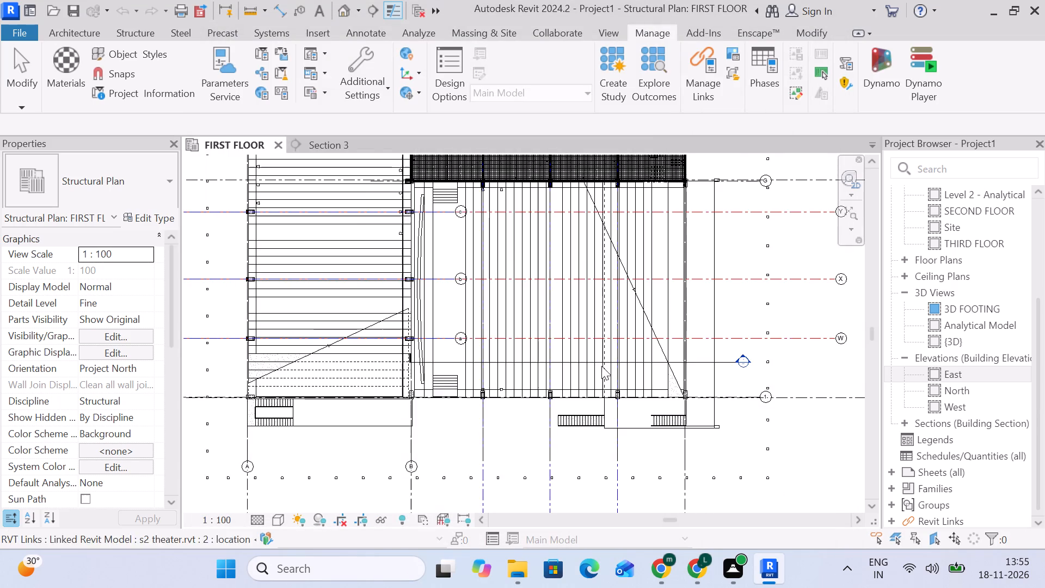
# Examine the linked theater model's seating edge and the outer projection beyond grid F along grid G.
pyautogui.scroll(10, 652, 400)
pyautogui.moveTo(726, 402); pyautogui.dragTo(645, 424, button='middle')
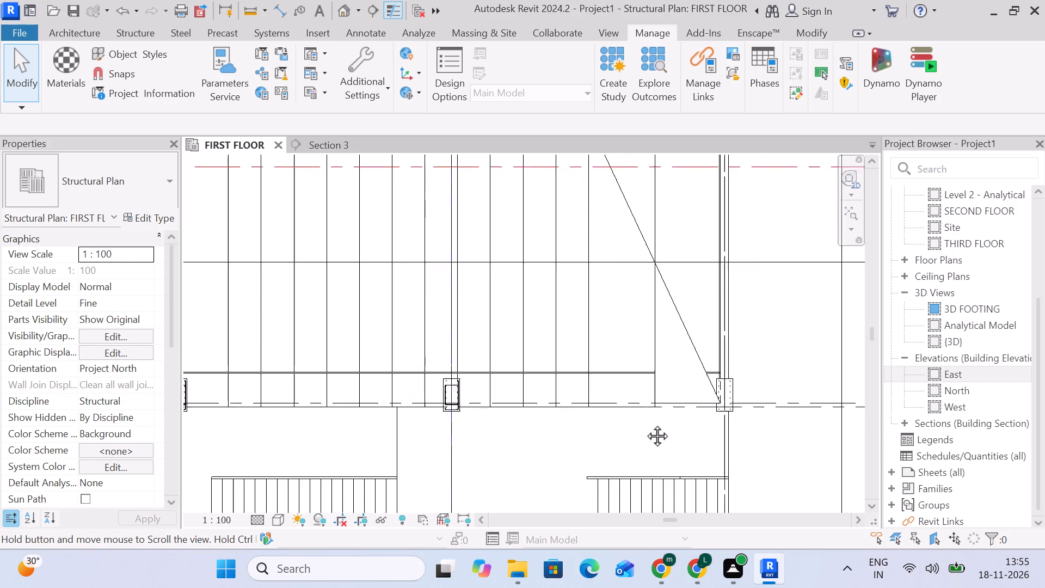
pyautogui.moveTo(645, 424); pyautogui.dragTo(545, 488, button='middle')
pyautogui.scroll(-11, 543, 480)
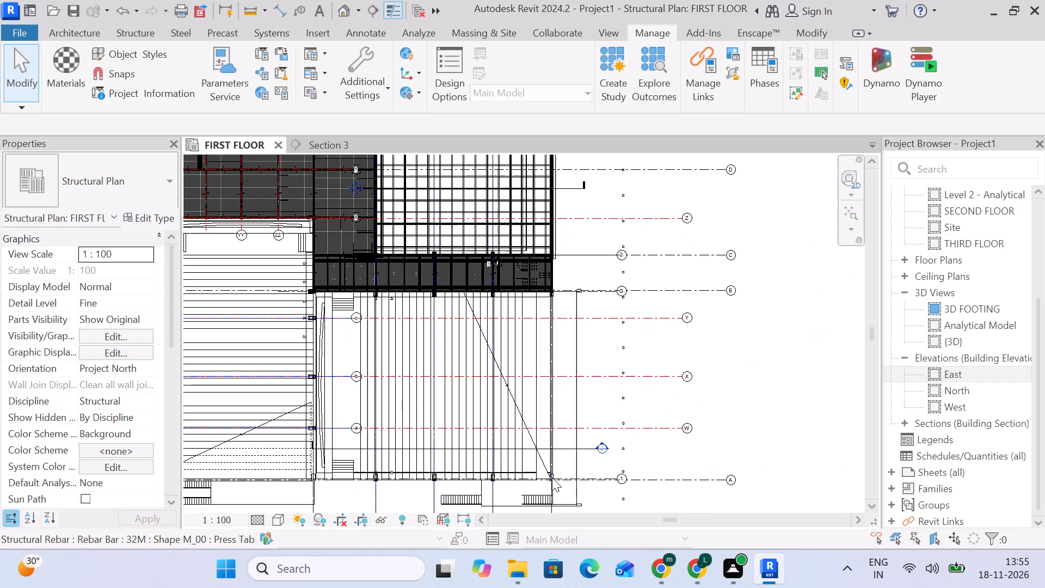
pyautogui.scroll(5, 571, 399)
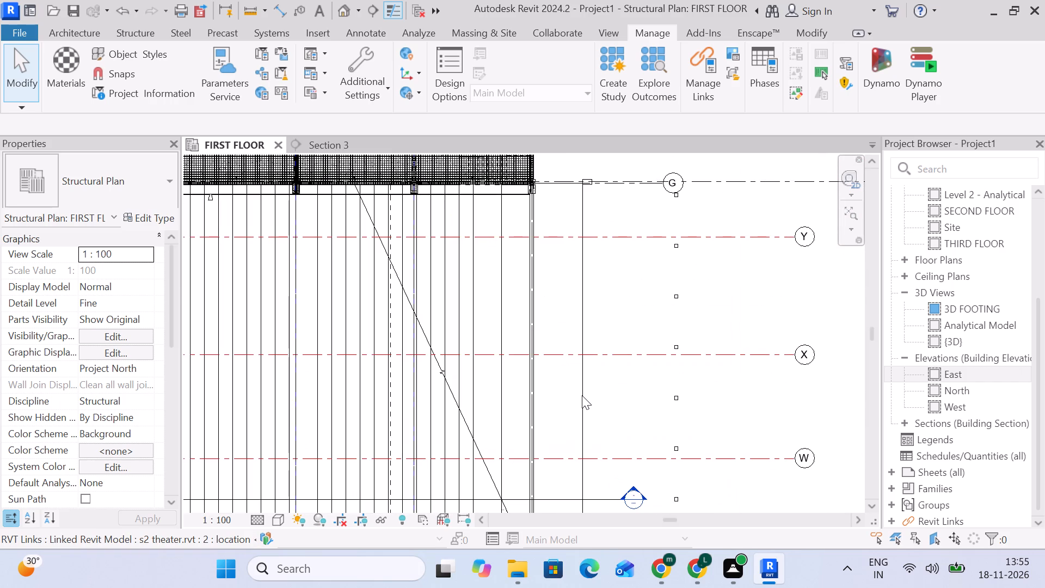
pyautogui.scroll(-2, 585, 395)
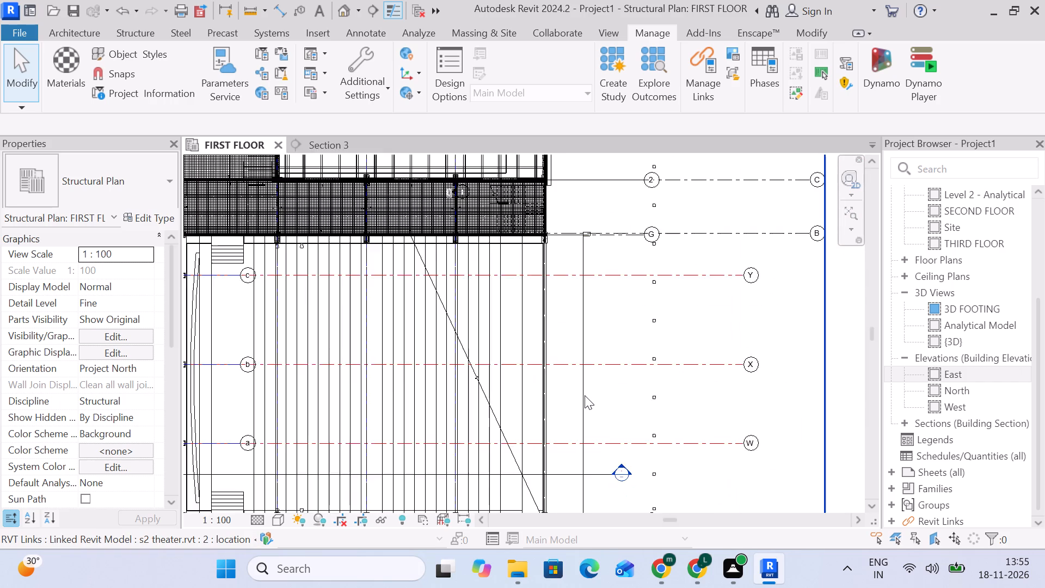
pyautogui.scroll(-1, 585, 395)
pyautogui.scroll(1, 601, 475)
pyautogui.scroll(10, 560, 206)
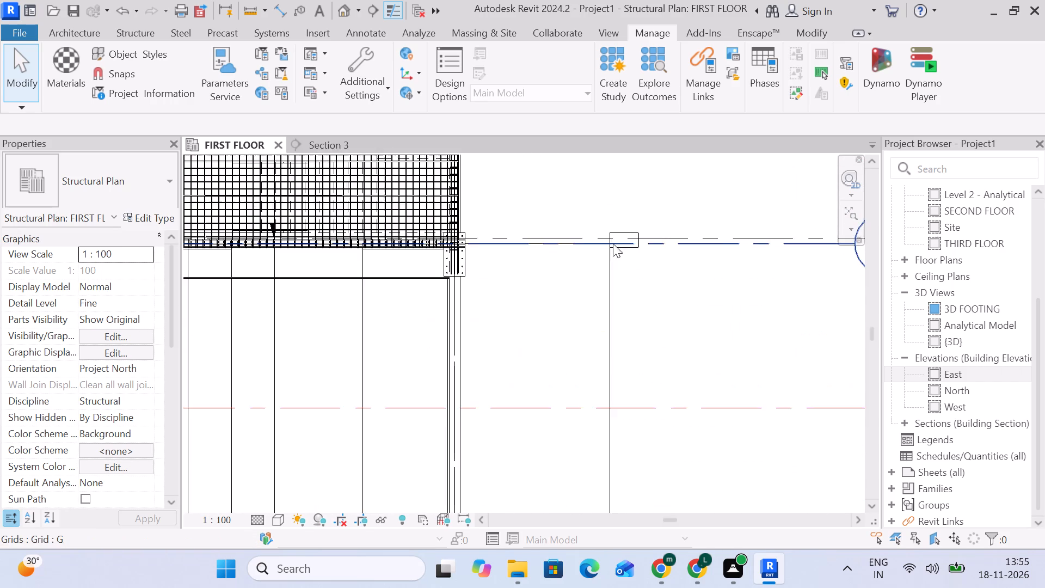
pyautogui.scroll(6, 613, 243)
pyautogui.click(634, 246)
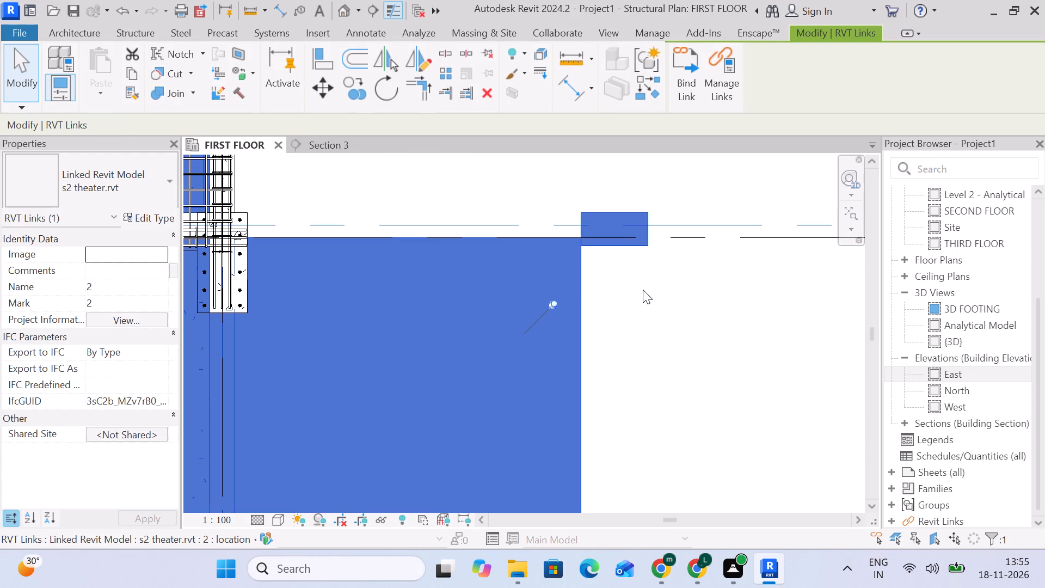
pyautogui.click(643, 290)
# Examine the linked model's outer corner and stairs beyond grids 1 and F.
pyautogui.scroll(-4, 647, 290)
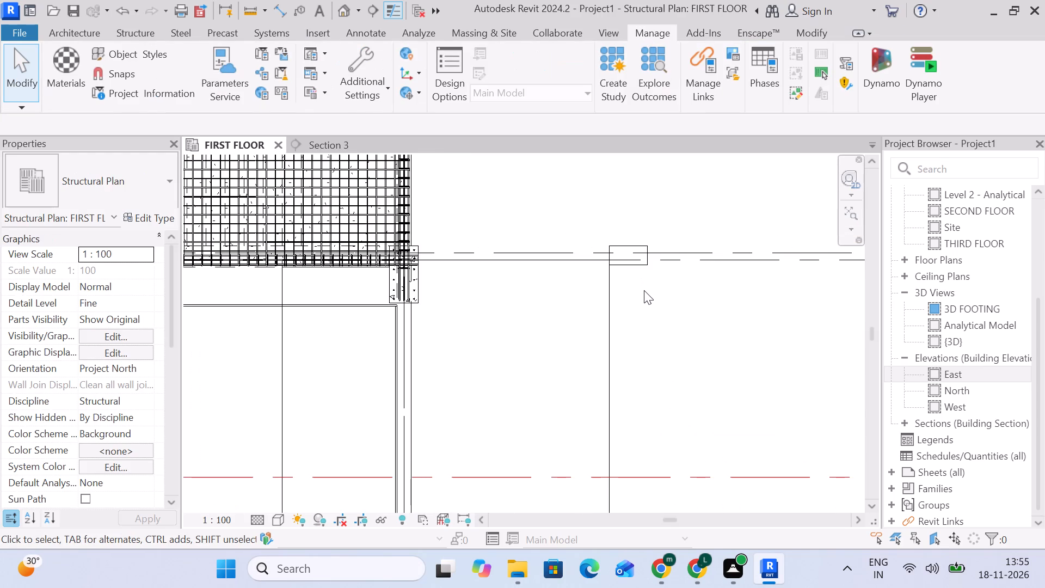
pyautogui.scroll(-11, 644, 290)
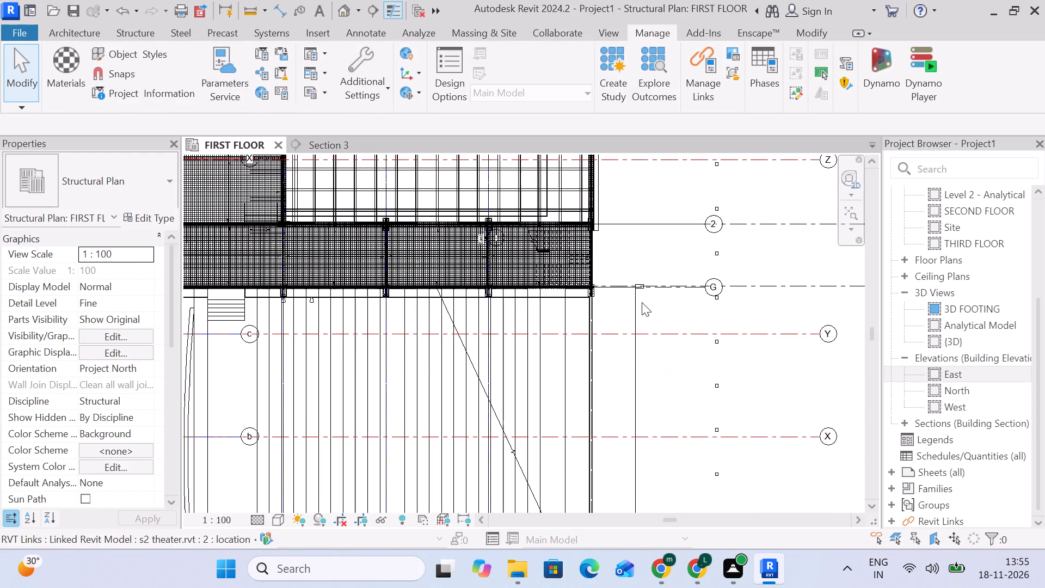
pyautogui.scroll(-4, 642, 302)
pyautogui.moveTo(643, 305); pyautogui.dragTo(657, 155, button='middle')
pyautogui.scroll(6, 603, 363)
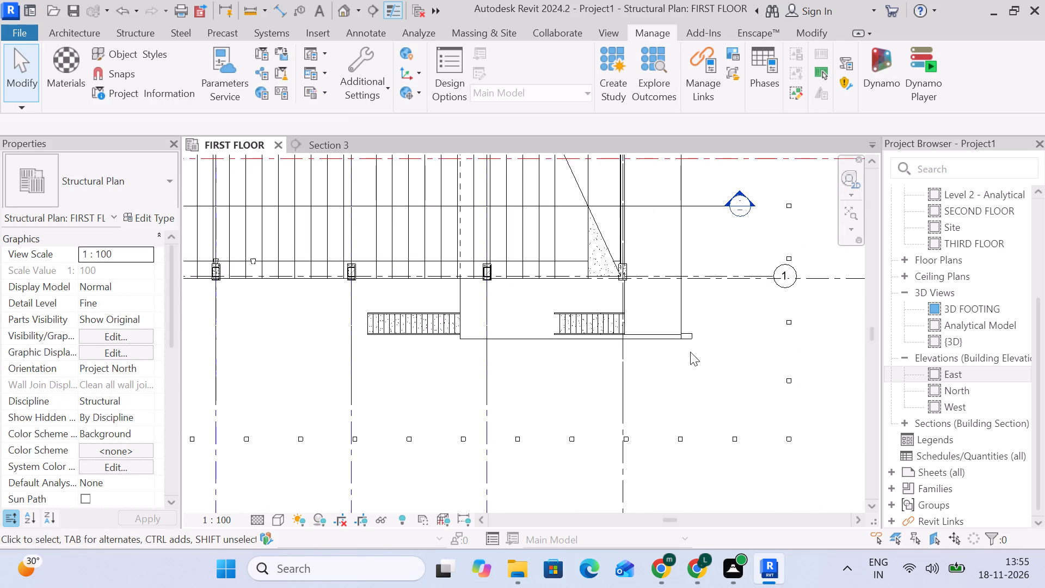
pyautogui.scroll(10, 691, 350)
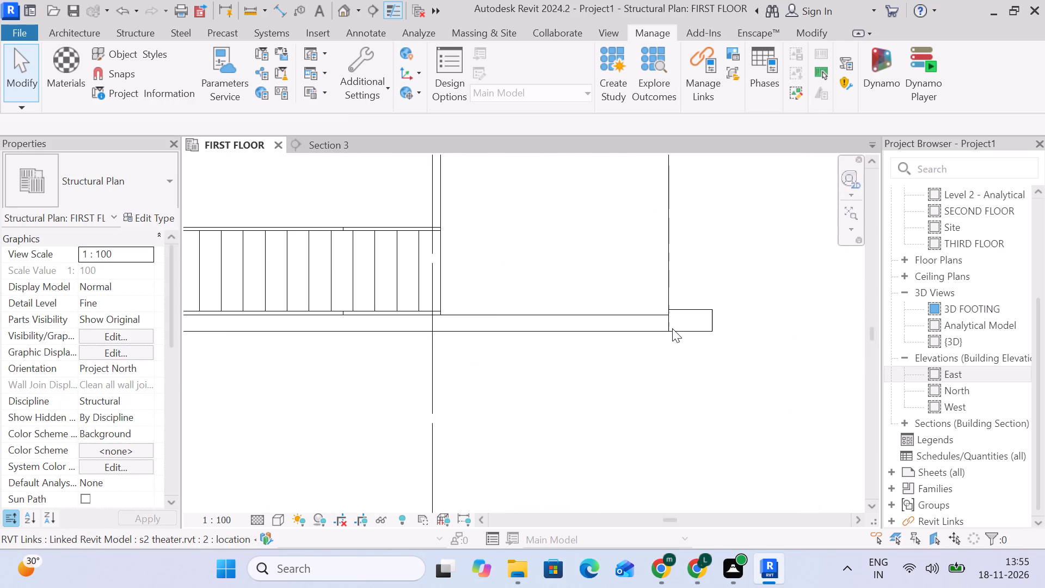
pyautogui.click(702, 327)
pyautogui.scroll(-4, 705, 339)
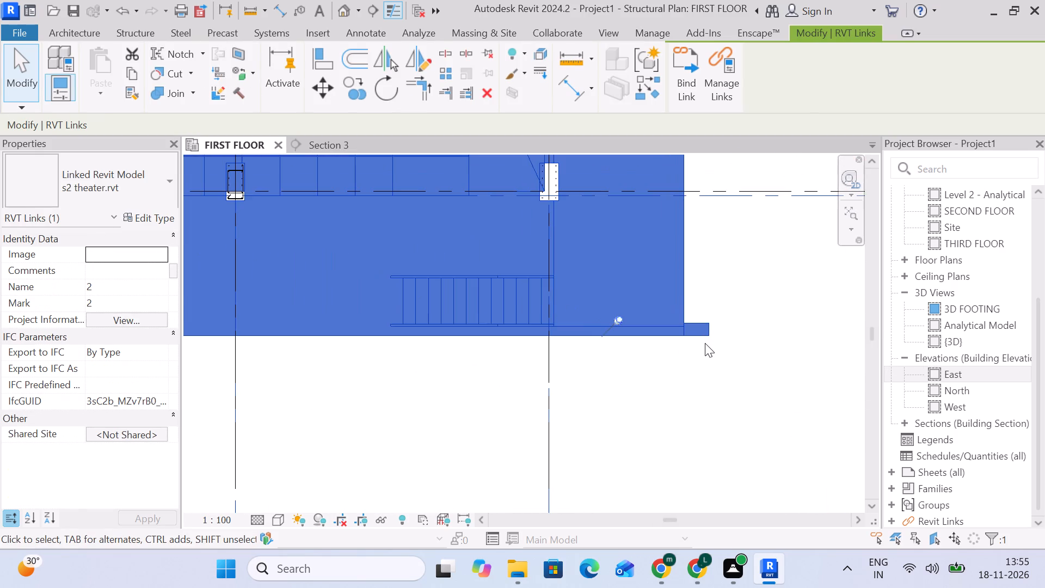
pyautogui.press('Escape')
pyautogui.scroll(-5, 695, 343)
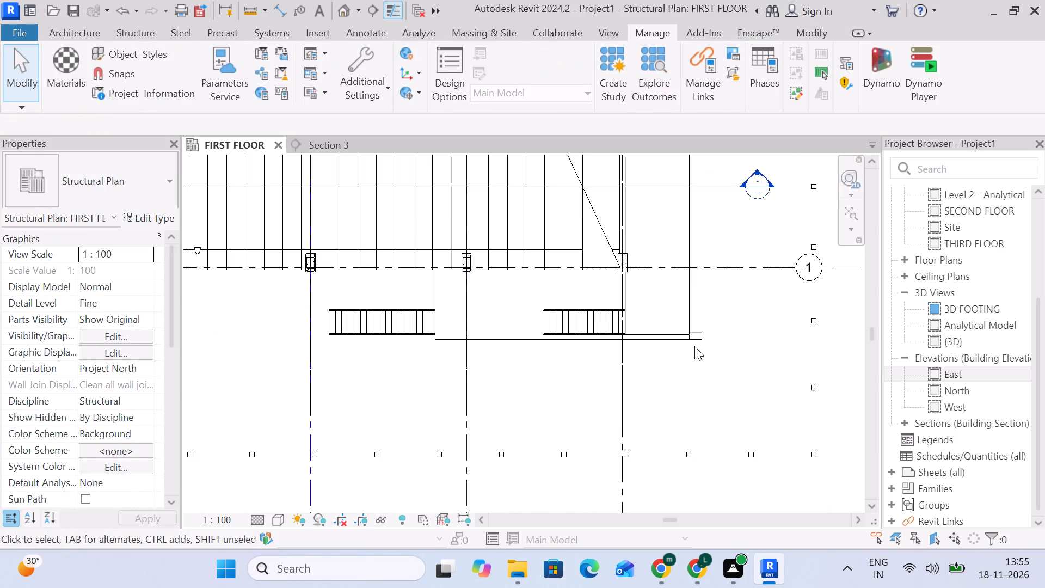
# Measure the distance from the linked wall's outer face at grid F to the parallel outer edge beyond it, using an aligned dimension.
pyautogui.scroll(-12, 694, 346)
pyautogui.scroll(17, 680, 335)
pyautogui.moveTo(798, 35); pyautogui.dragTo(801, 40)
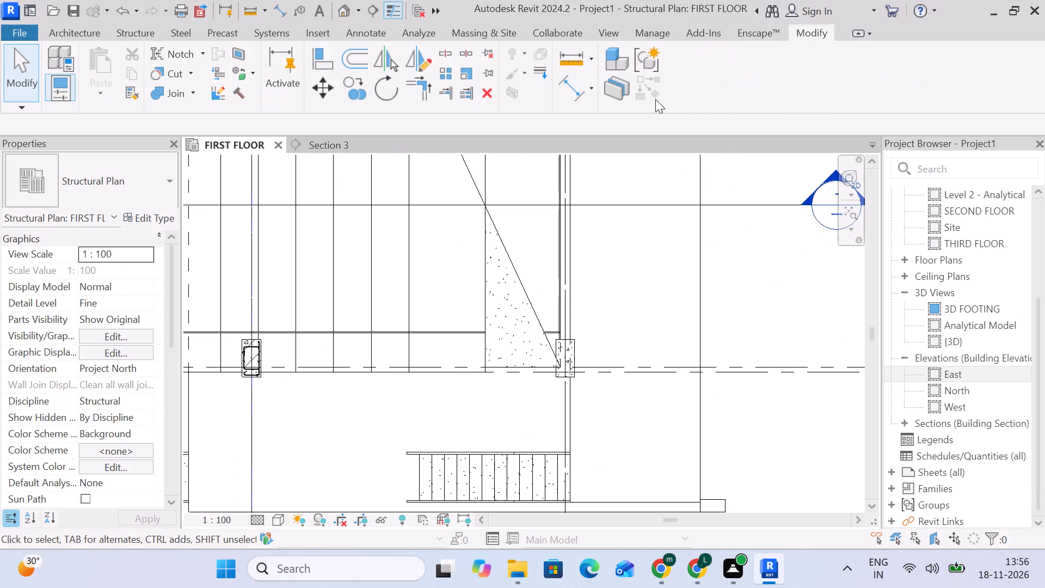
pyautogui.click(565, 88)
pyautogui.scroll(4, 580, 311)
pyautogui.click(570, 311)
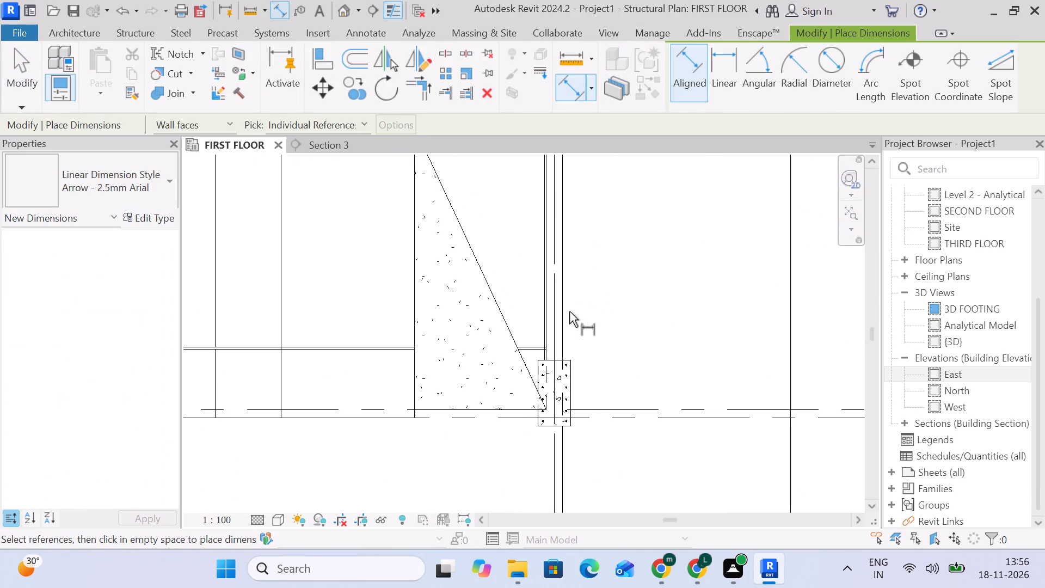
pyautogui.click(564, 310)
pyautogui.click(789, 297)
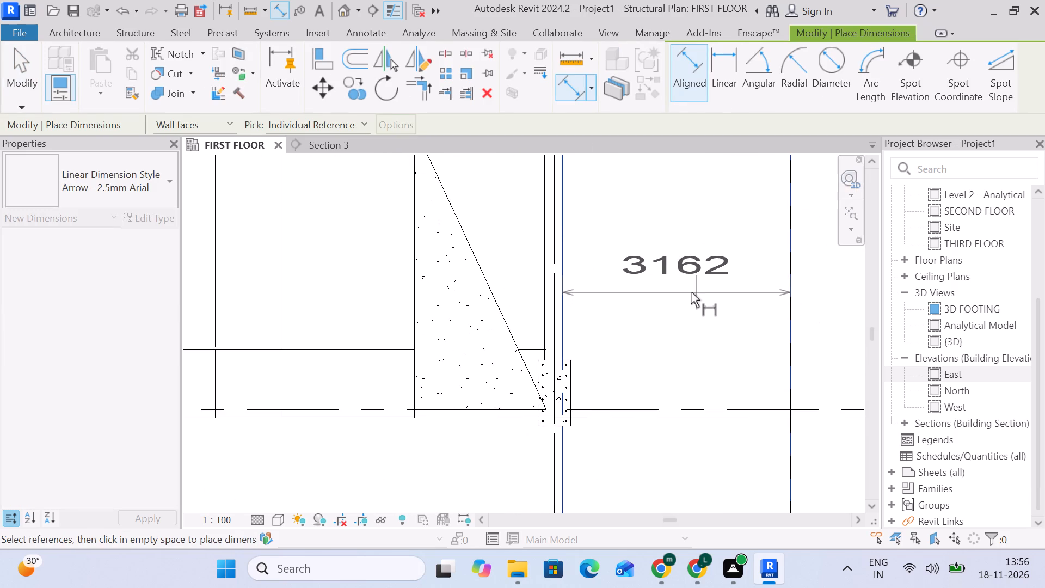
pyautogui.press('Escape')
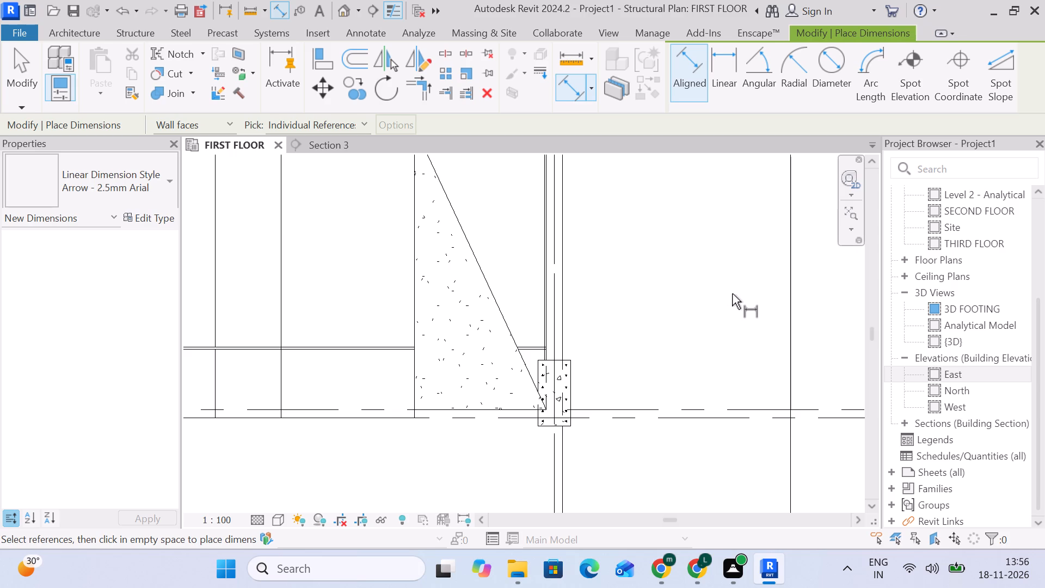
pyautogui.scroll(-4, 665, 356)
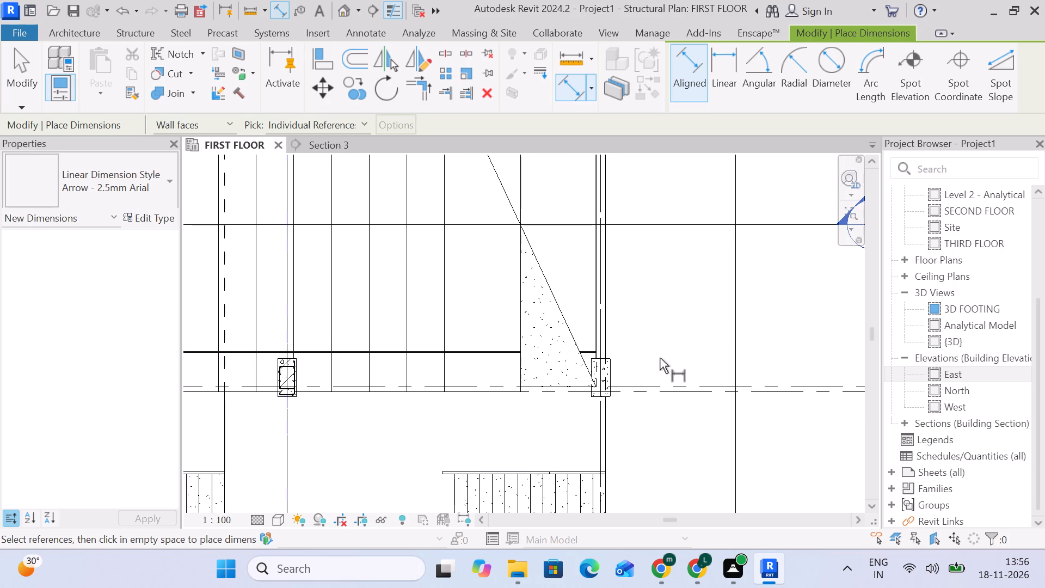
pyautogui.moveTo(301, 317); pyautogui.dragTo(397, 317, button='middle')
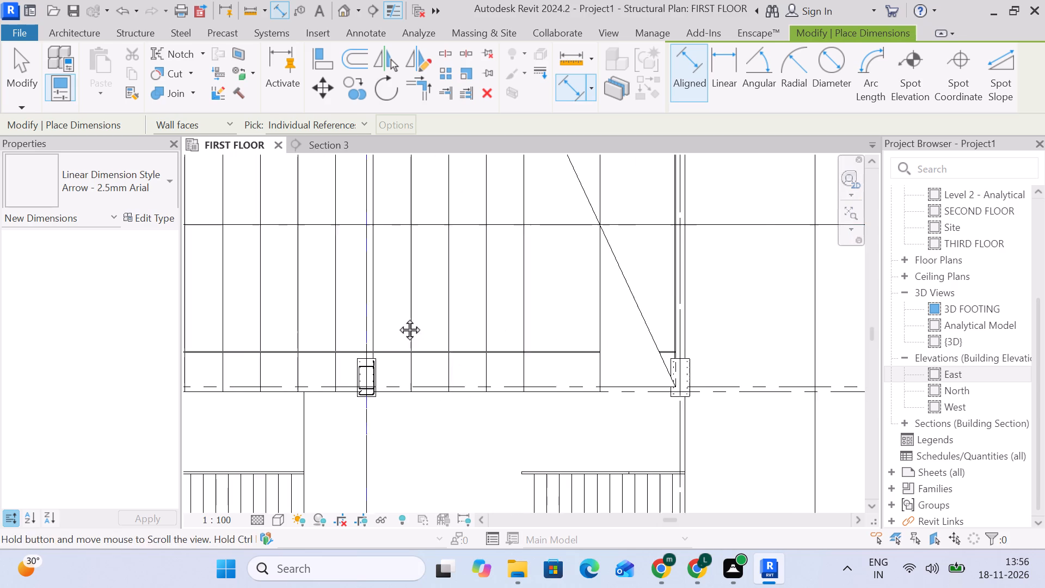
pyautogui.moveTo(397, 317); pyautogui.dragTo(403, 317, button='middle')
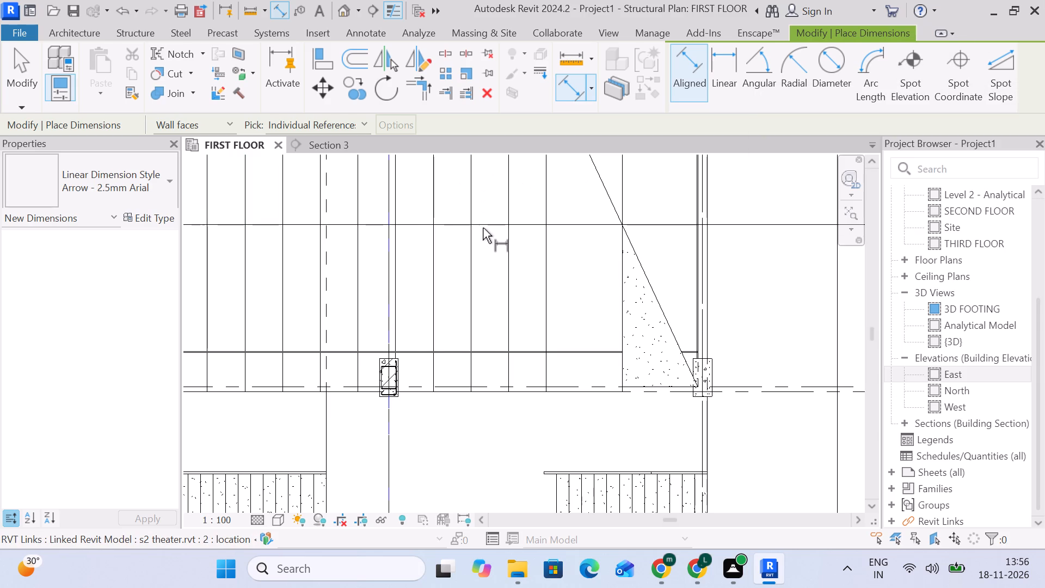
pyautogui.press('Escape')
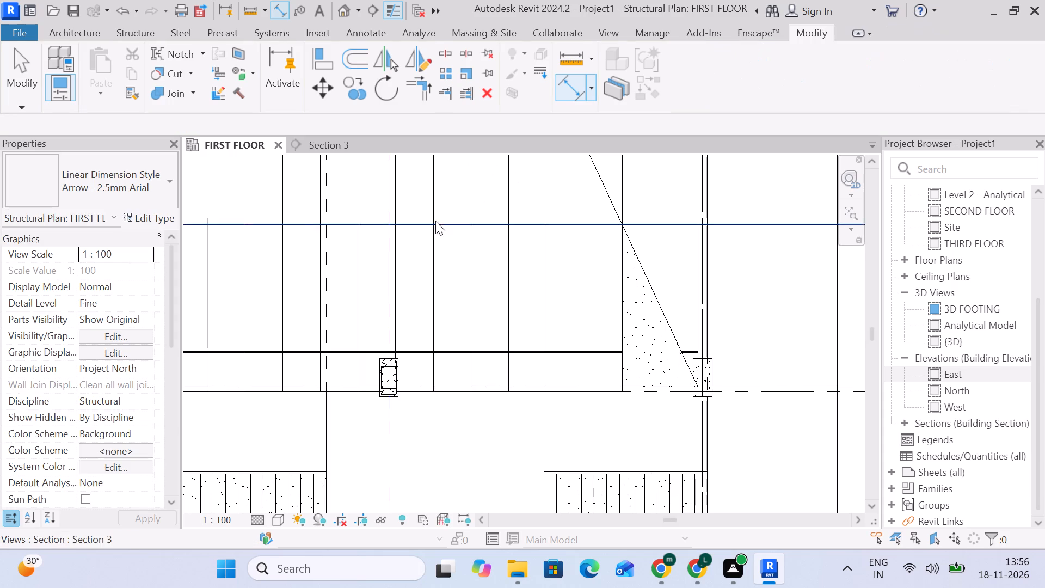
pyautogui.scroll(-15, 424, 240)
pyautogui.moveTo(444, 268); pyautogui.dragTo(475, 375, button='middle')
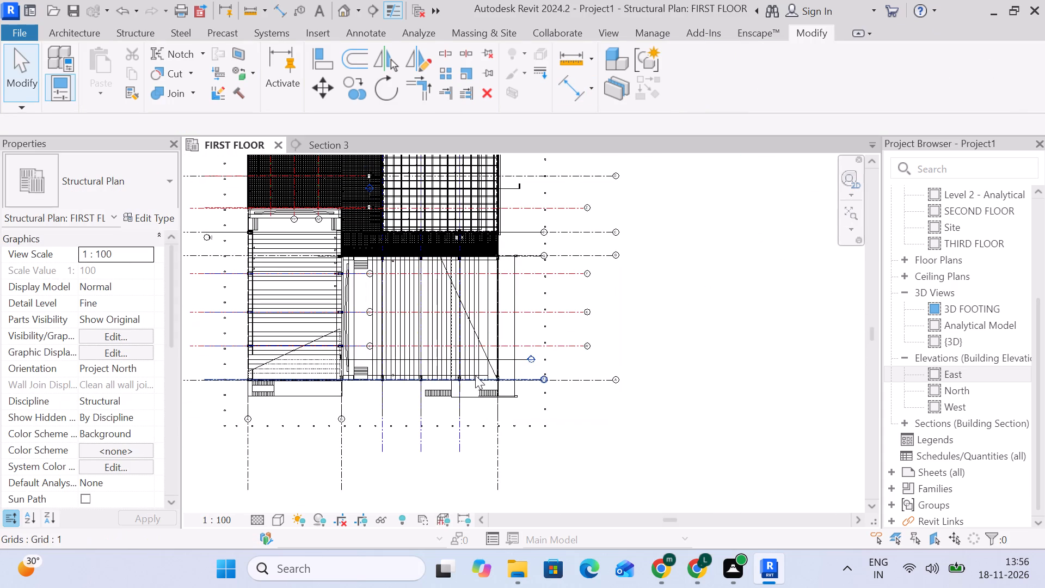
# Examine the linked theater model's outer edge and its corner columns between grid G and grid 1.
pyautogui.scroll(5, 505, 261)
pyautogui.moveTo(520, 255); pyautogui.dragTo(537, 250, button='middle')
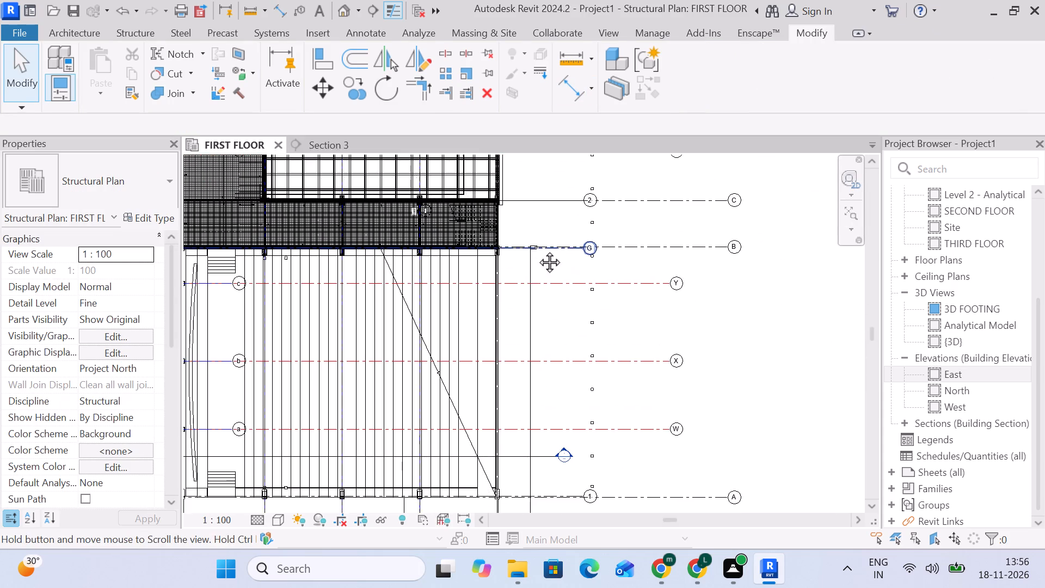
pyautogui.moveTo(537, 250); pyautogui.dragTo(539, 249, button='middle')
pyautogui.scroll(13, 539, 249)
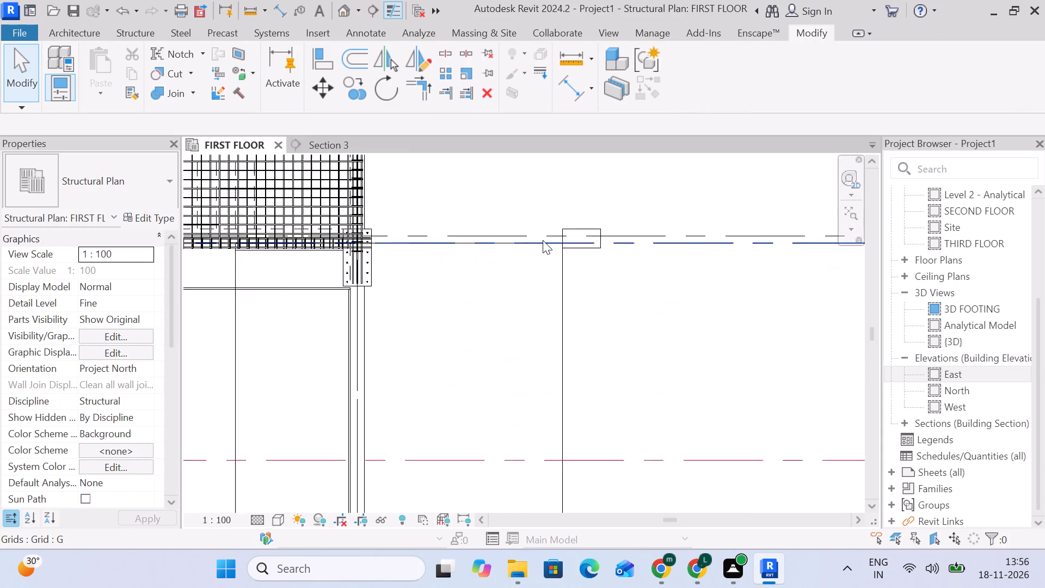
pyautogui.scroll(3, 543, 240)
pyautogui.scroll(-4, 675, 248)
pyautogui.moveTo(647, 258); pyautogui.dragTo(241, 262, button='middle')
pyautogui.scroll(-11, 587, 258)
pyautogui.moveTo(523, 358); pyautogui.dragTo(548, 329, button='middle')
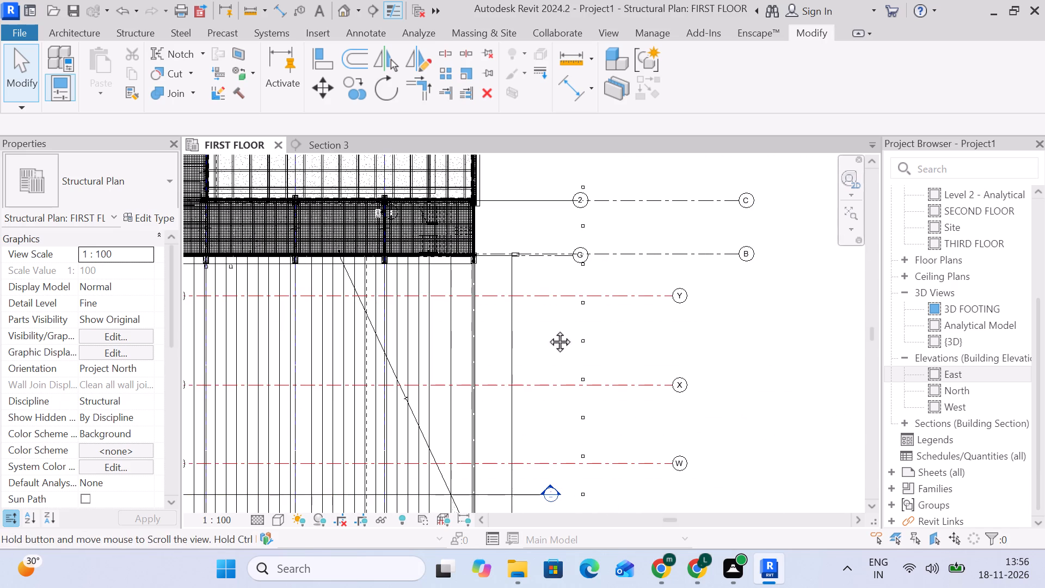
pyautogui.moveTo(548, 329); pyautogui.dragTo(579, 281, button='middle')
pyautogui.moveTo(524, 370); pyautogui.dragTo(556, 285, button='middle')
pyautogui.scroll(1, 524, 370)
pyautogui.scroll(5, 529, 416)
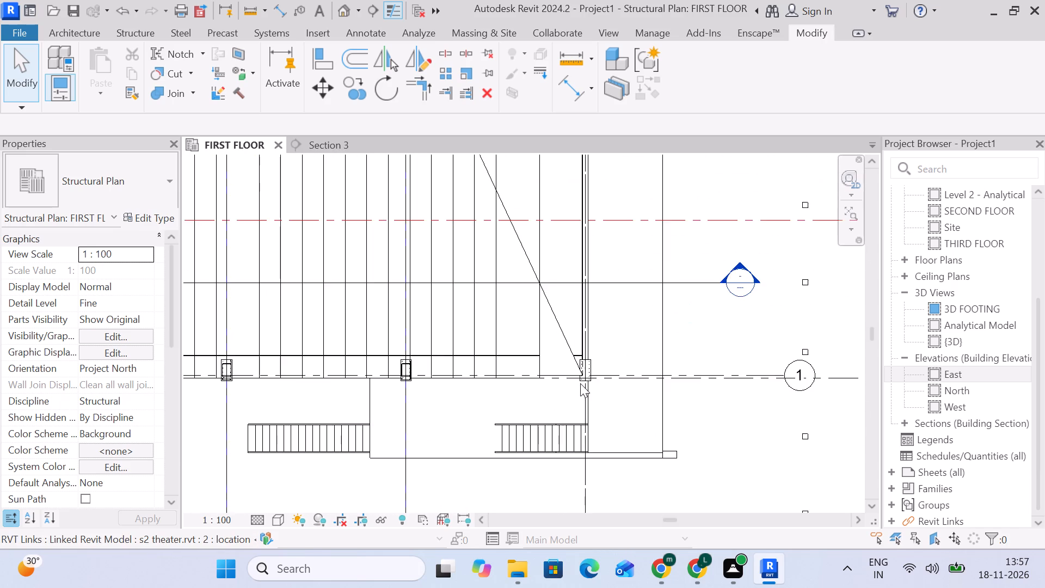
pyautogui.scroll(5, 557, 371)
pyautogui.scroll(5, 620, 372)
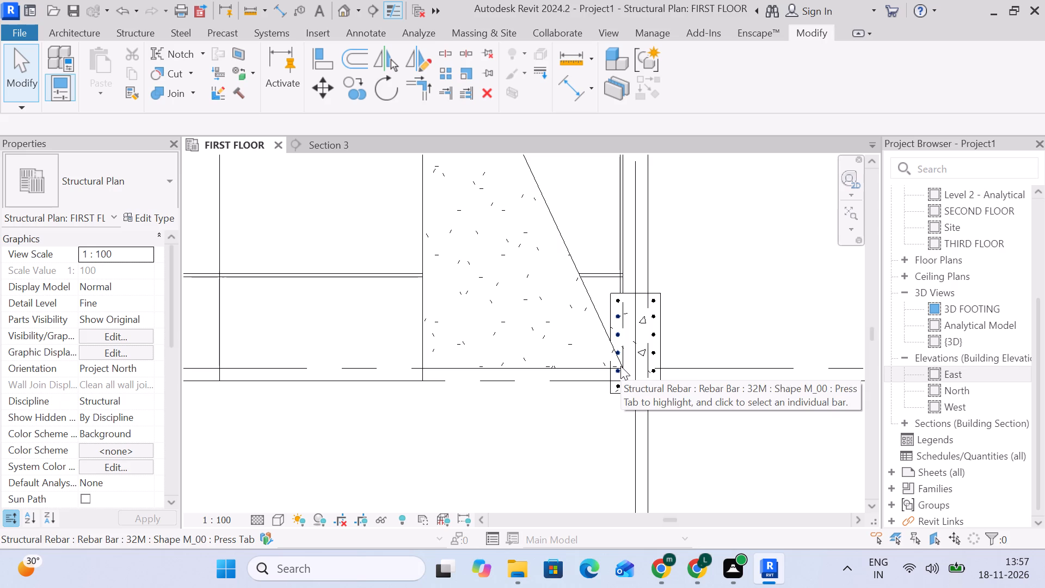
pyautogui.scroll(-5, 599, 342)
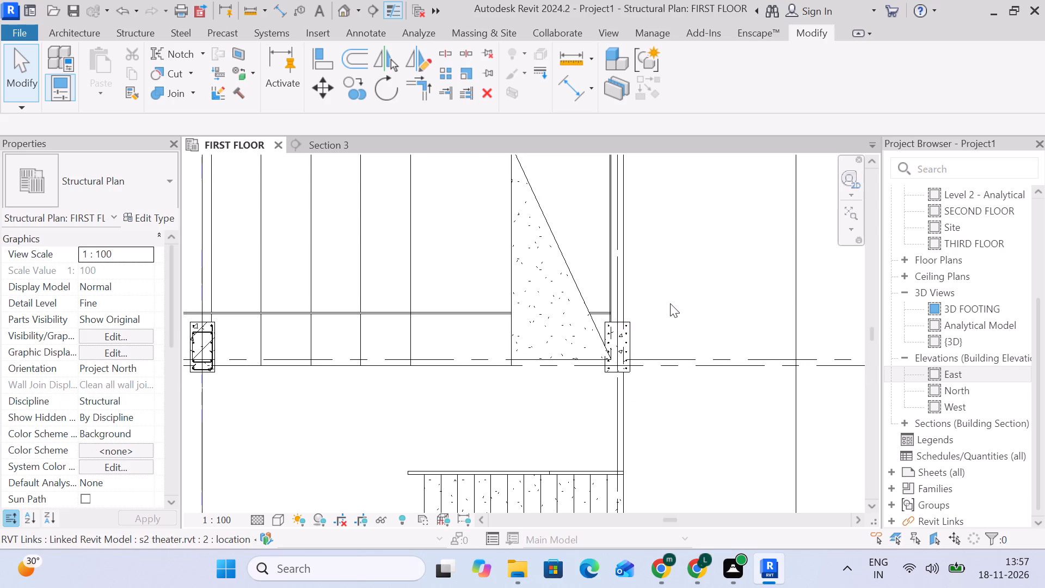
# Unload the linked model s2 theater.rvt from the project.
pyautogui.moveTo(656, 23); pyautogui.dragTo(656, 30)
pyautogui.click(655, 36)
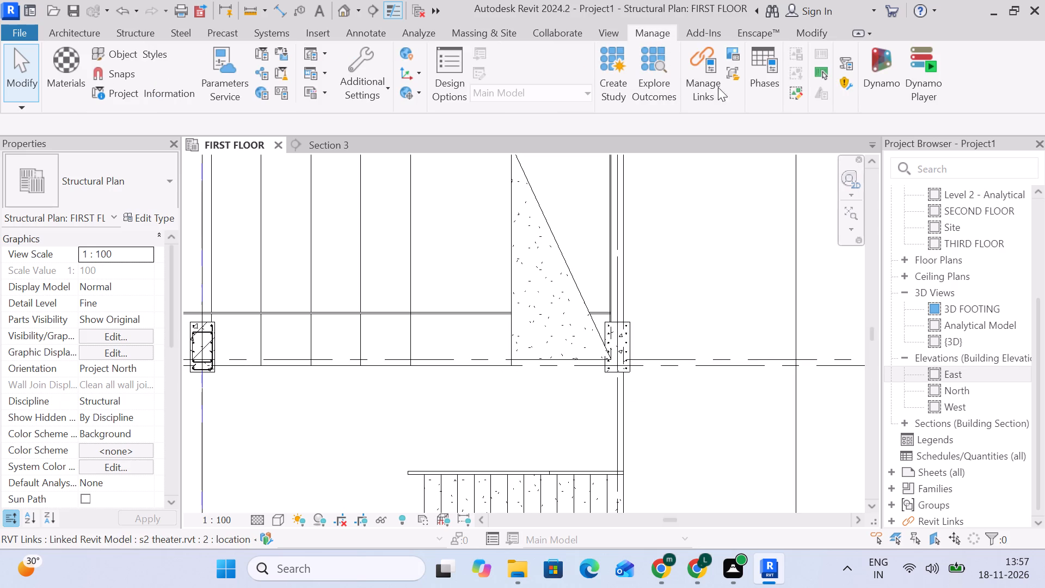
pyautogui.click(684, 82)
pyautogui.click(332, 132)
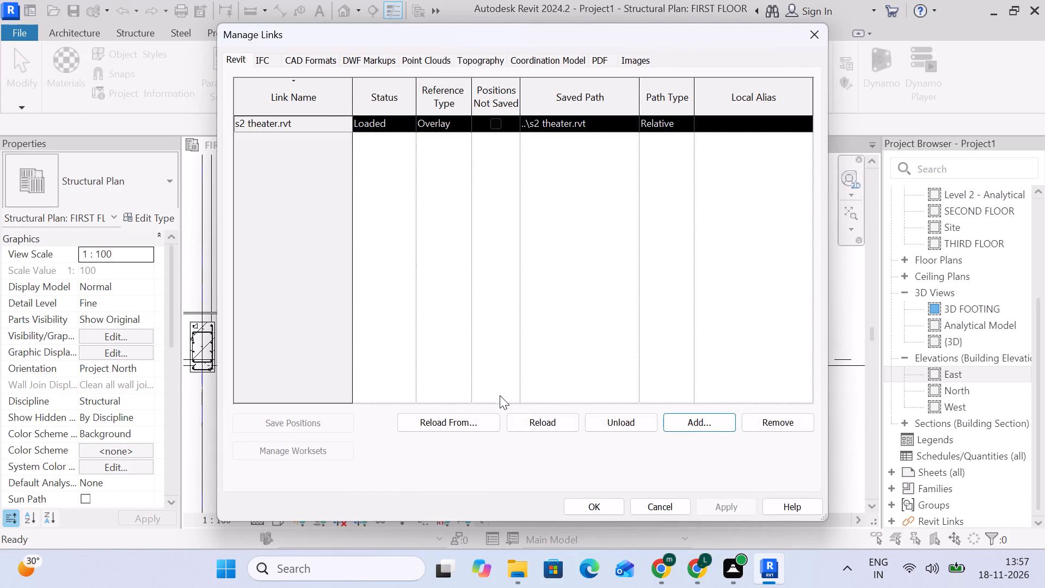
pyautogui.click(540, 422)
pyautogui.click(612, 426)
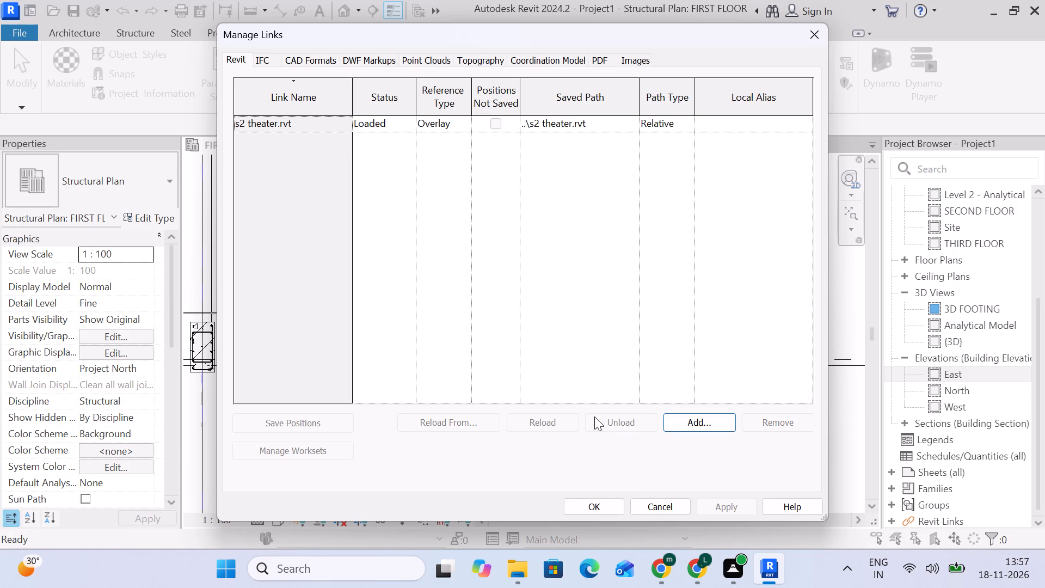
pyautogui.click(328, 117)
pyautogui.click(610, 420)
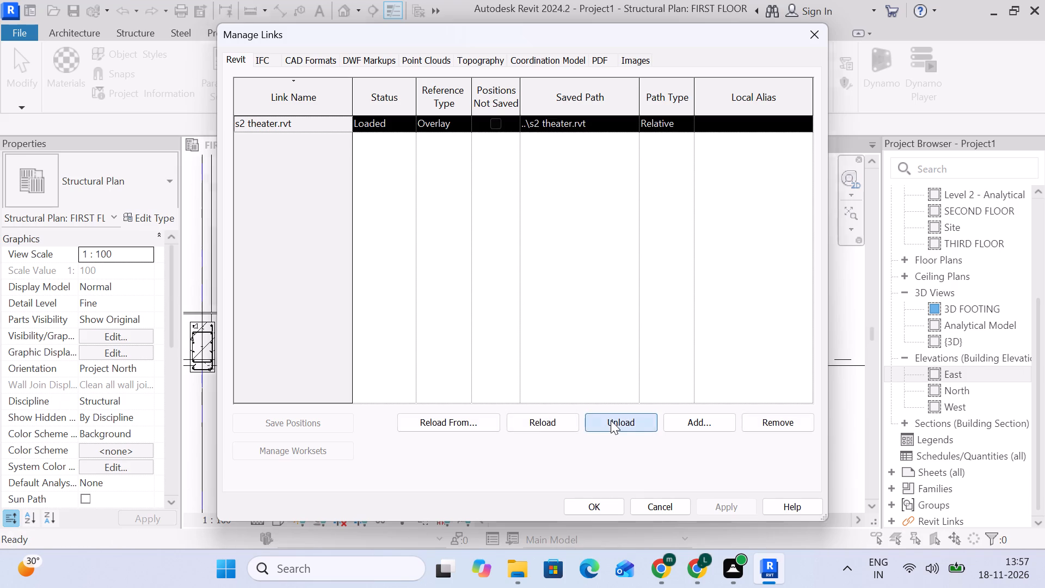
pyautogui.click(564, 310)
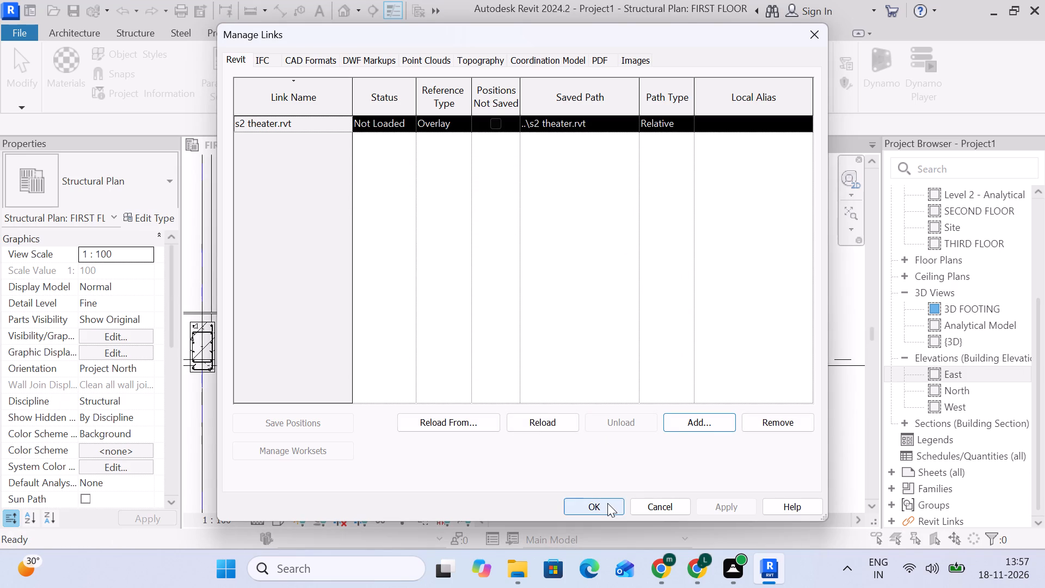
pyautogui.click(607, 503)
# In a new sketched stair run, draw a 1740 mm horizontal boundary line toward grid B from the upper corner of the first column beyond it on grid 1.
pyautogui.scroll(-10, 574, 393)
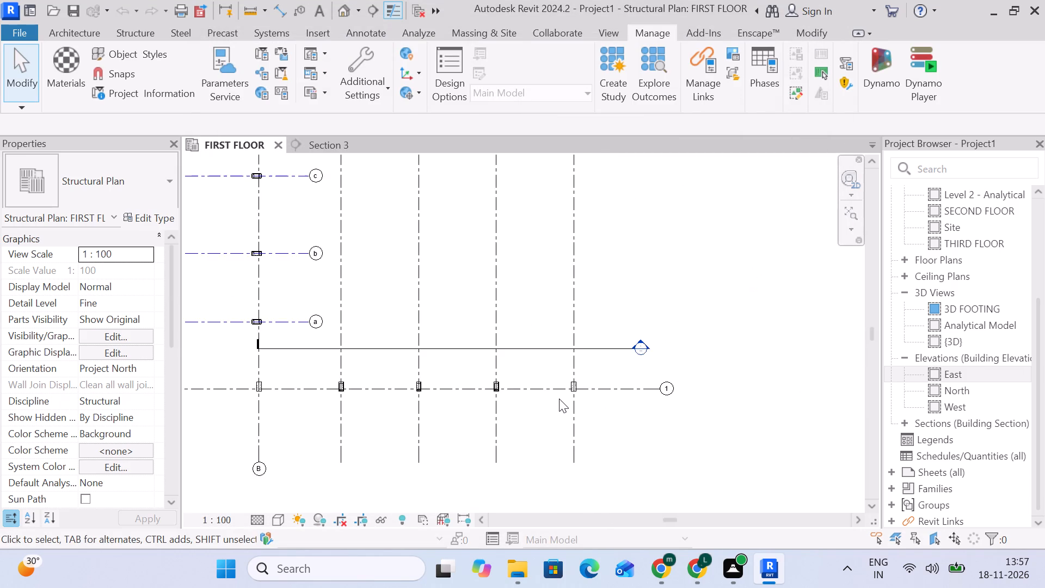
pyautogui.scroll(-8, 559, 399)
pyautogui.scroll(7, 466, 364)
pyautogui.moveTo(482, 397); pyautogui.dragTo(532, 336, button='middle')
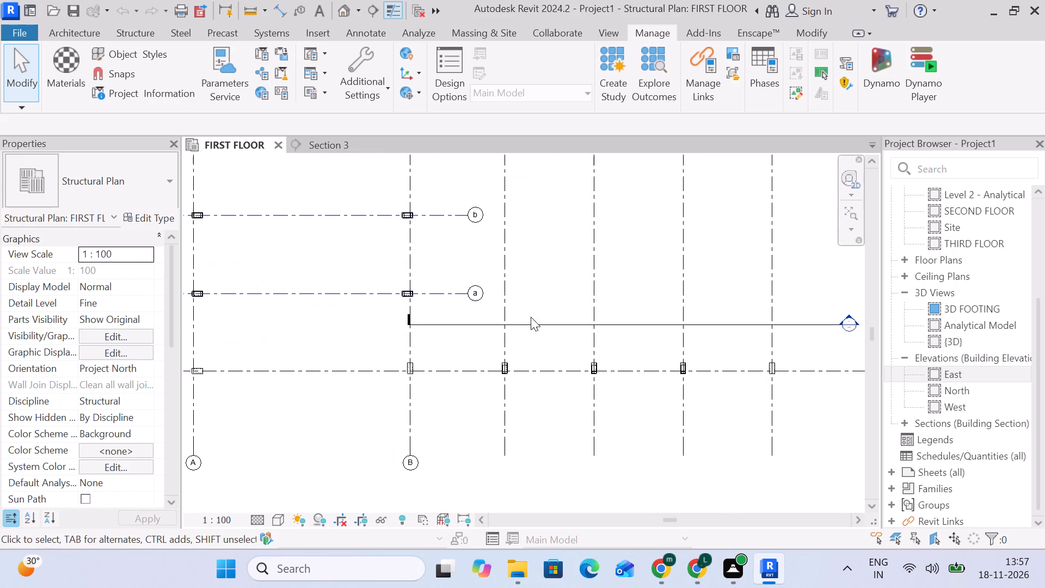
pyautogui.click(81, 27)
pyautogui.moveTo(118, 28); pyautogui.dragTo(127, 33)
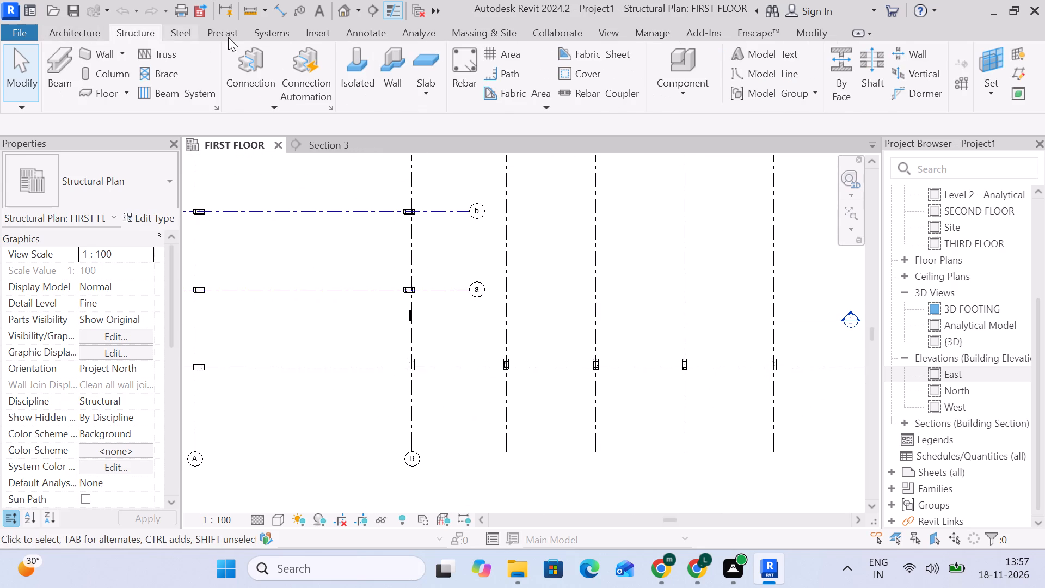
pyautogui.click(69, 32)
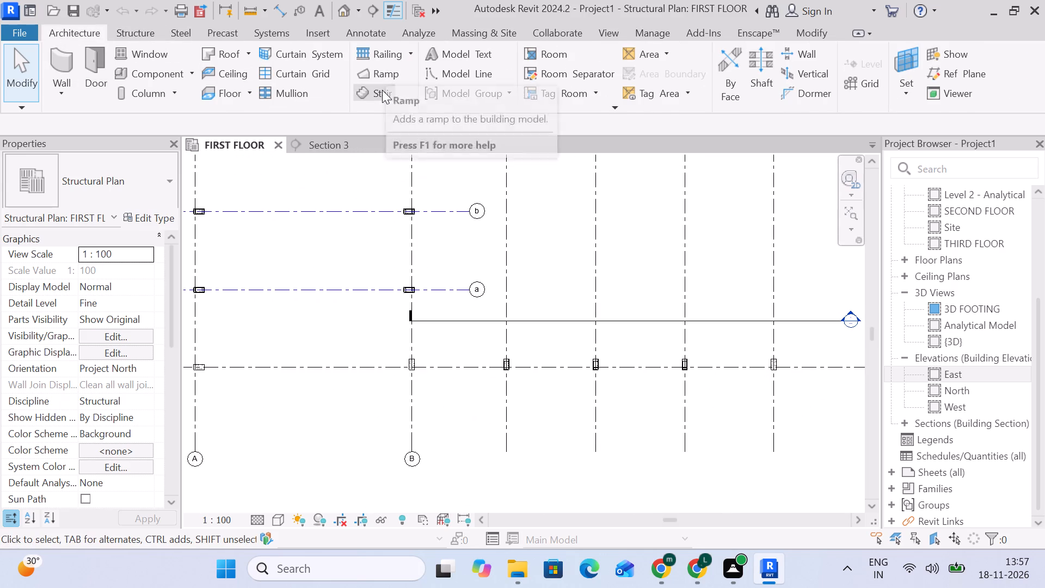
pyautogui.click(382, 90)
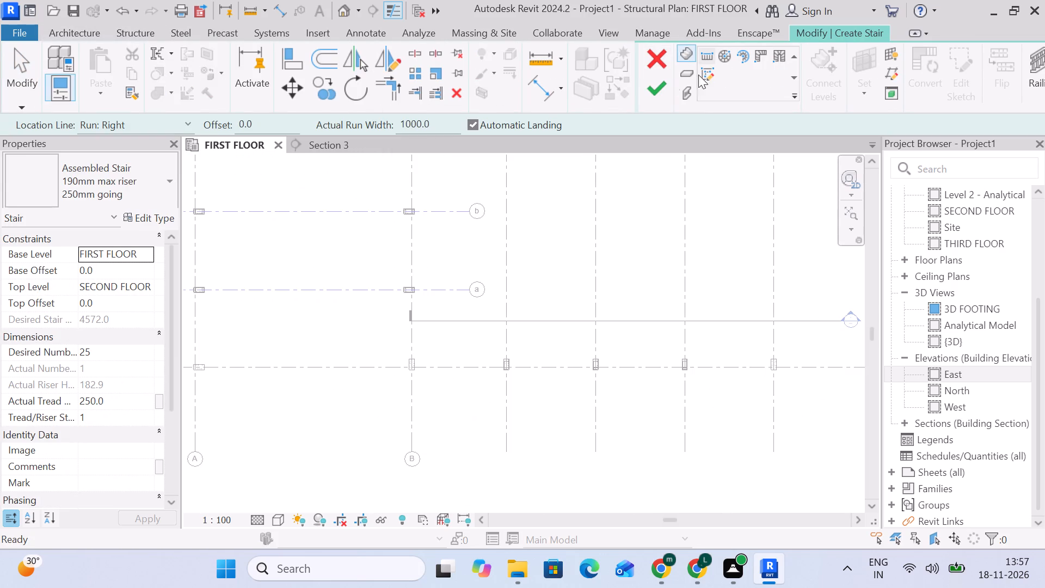
pyautogui.click(704, 70)
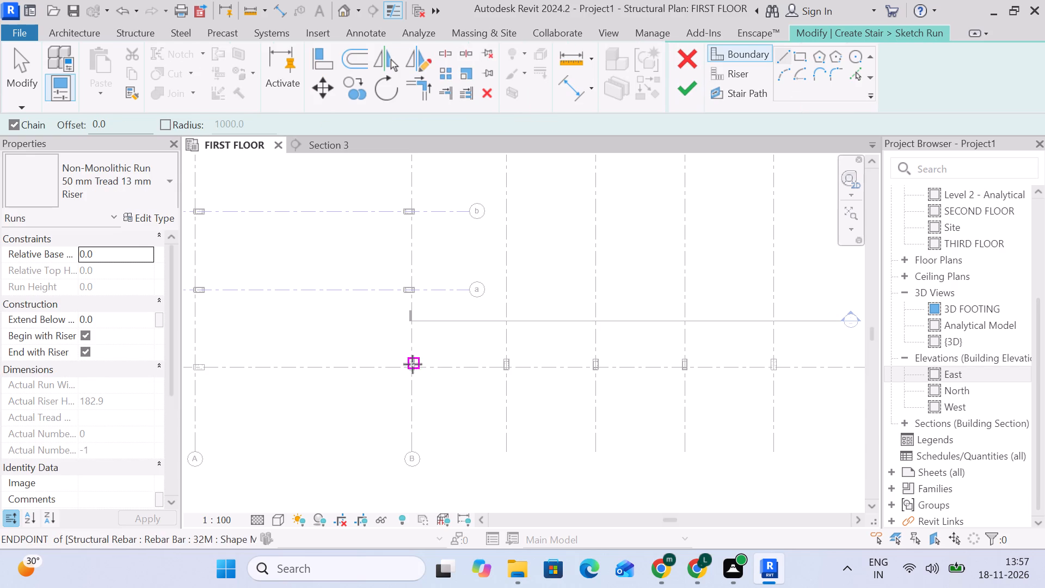
pyautogui.scroll(-5, 716, 372)
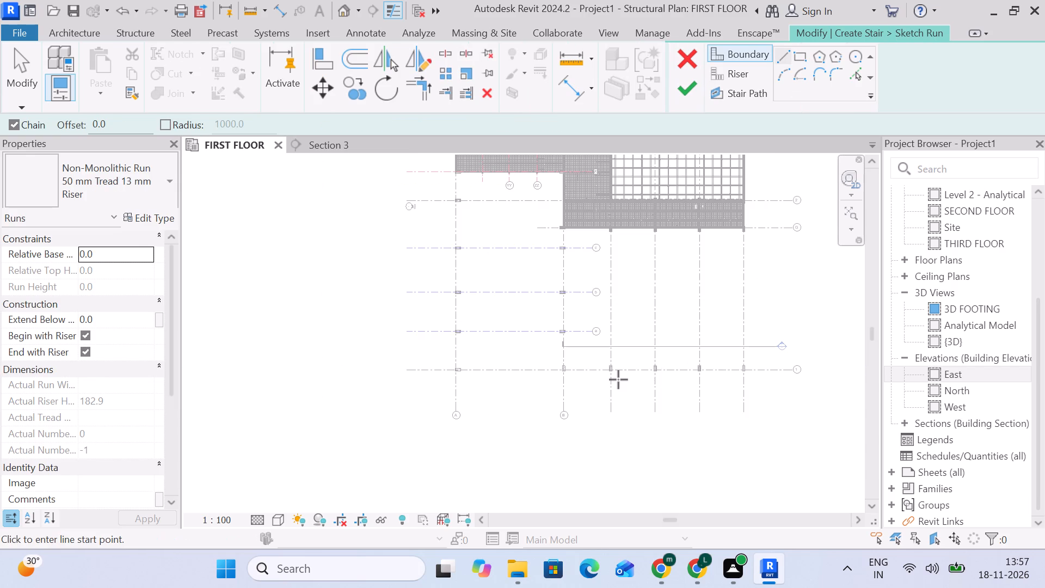
pyautogui.scroll(11, 618, 379)
pyautogui.moveTo(638, 365); pyautogui.dragTo(596, 377, button='middle')
pyautogui.scroll(6, 542, 358)
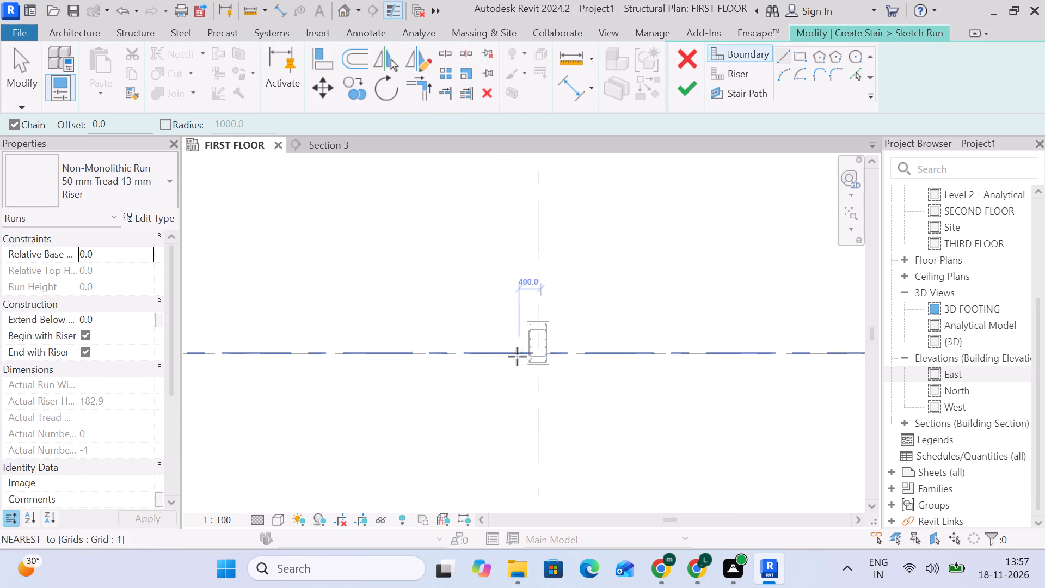
pyautogui.scroll(4, 517, 357)
pyautogui.scroll(1, 545, 307)
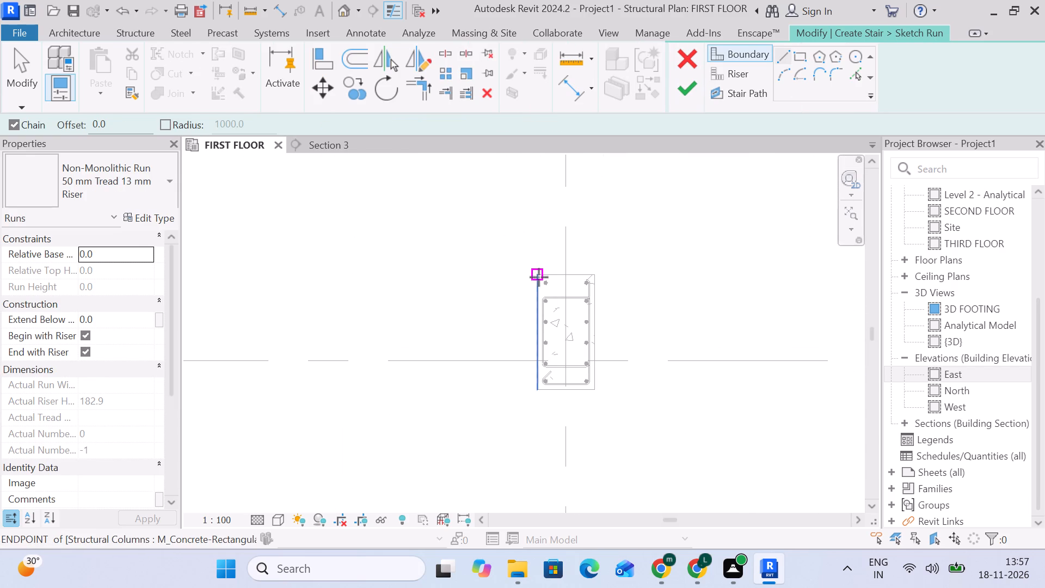
pyautogui.click(538, 273)
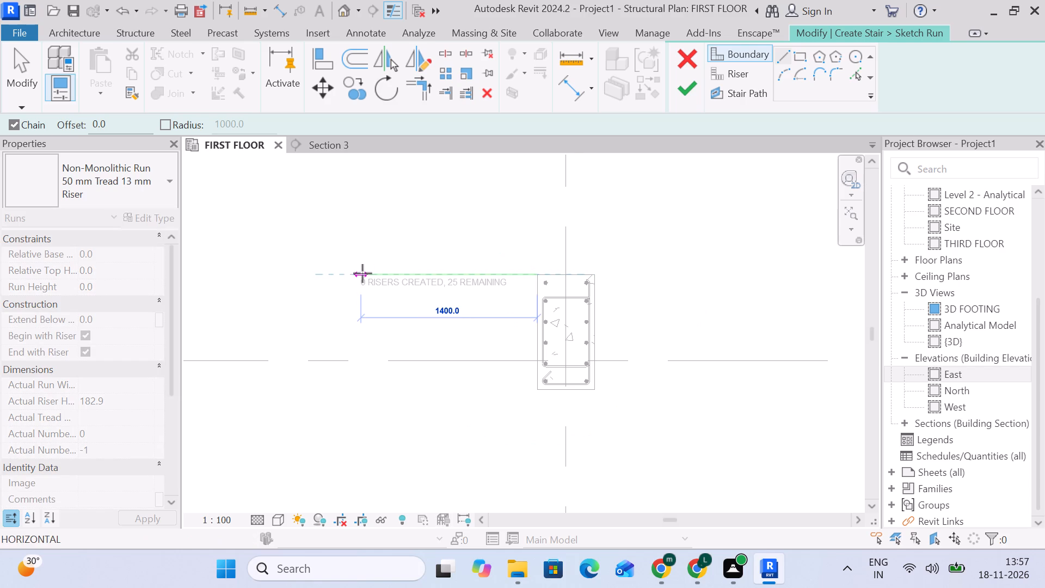
pyautogui.press('1')
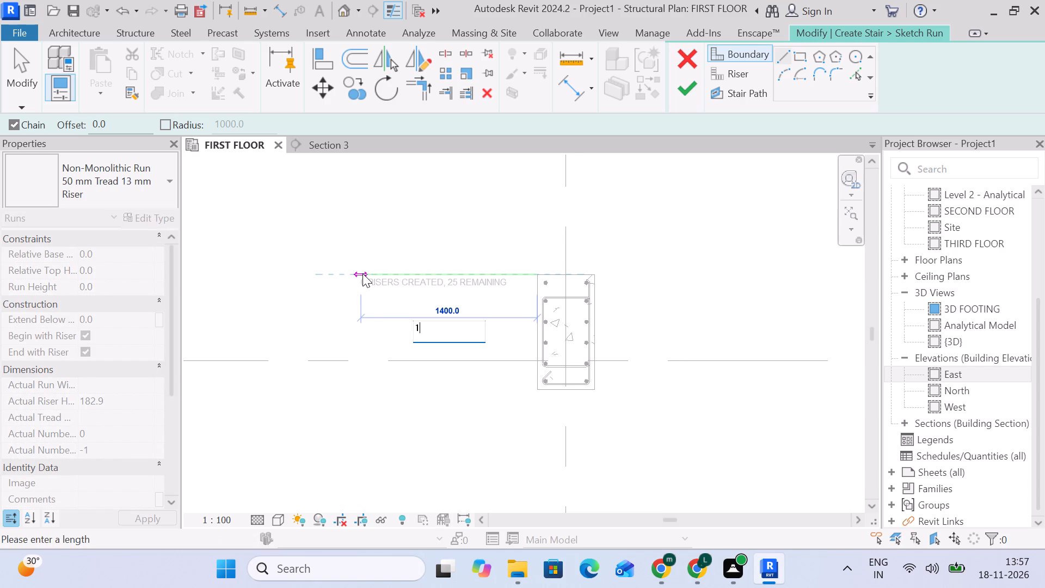
pyautogui.write('74')
pyautogui.press('0')
pyautogui.press('Return')
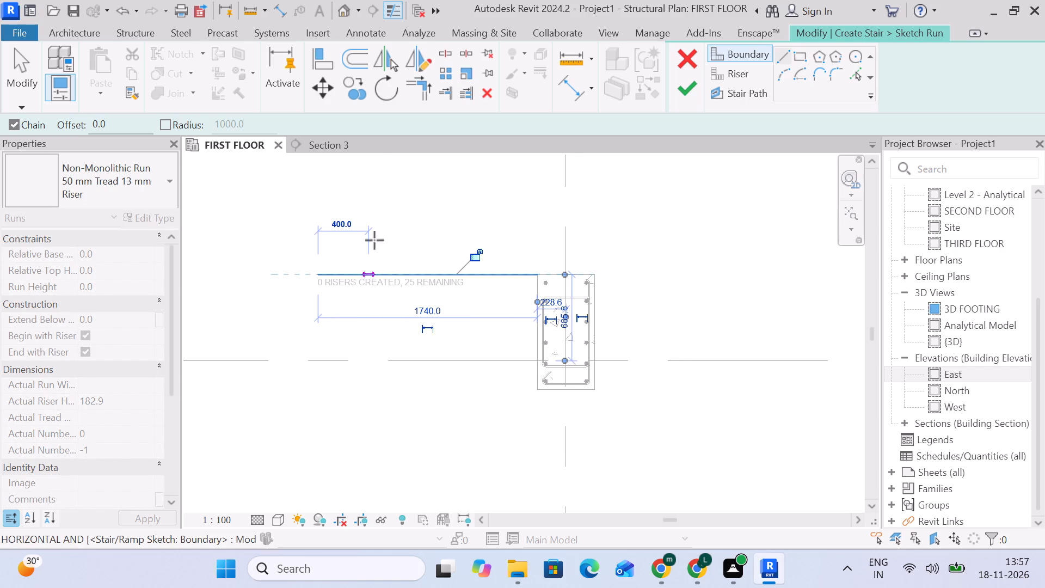
# Draw a vertical boundary line about 23,584 mm long from the horizontal line's free end to the concrete beam's edge at grid G.
pyautogui.scroll(-9, 324, 185)
pyautogui.scroll(1, 321, 186)
pyautogui.moveTo(318, 210); pyautogui.dragTo(318, 416, button='middle')
pyautogui.scroll(-6, 323, 270)
pyautogui.moveTo(323, 285); pyautogui.dragTo(315, 437, button='middle')
pyautogui.scroll(-4, 304, 229)
pyautogui.moveTo(305, 235); pyautogui.dragTo(298, 371, button='middle')
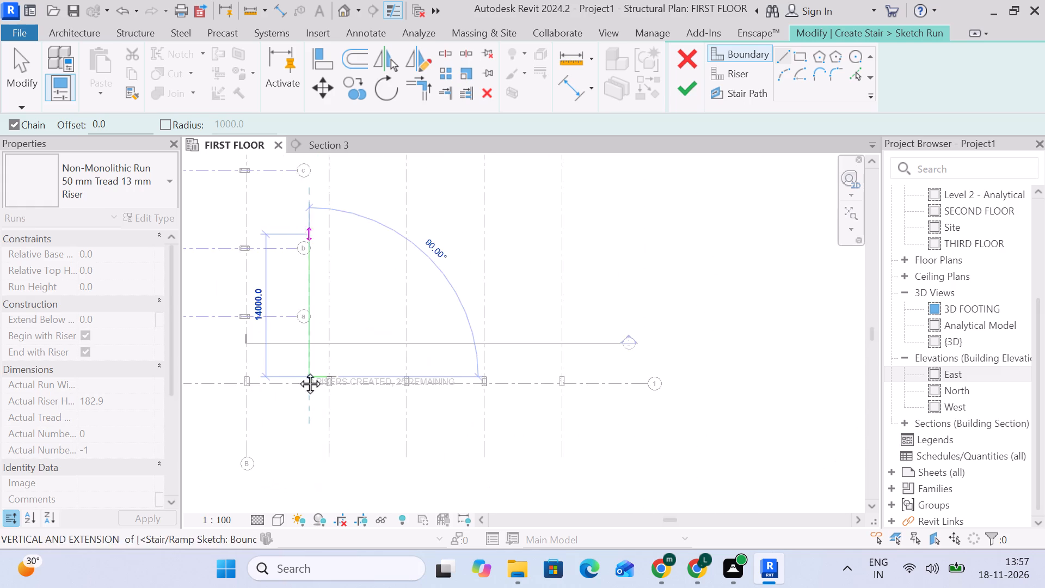
pyautogui.moveTo(298, 371); pyautogui.dragTo(292, 433, button='middle')
pyautogui.scroll(10, 294, 351)
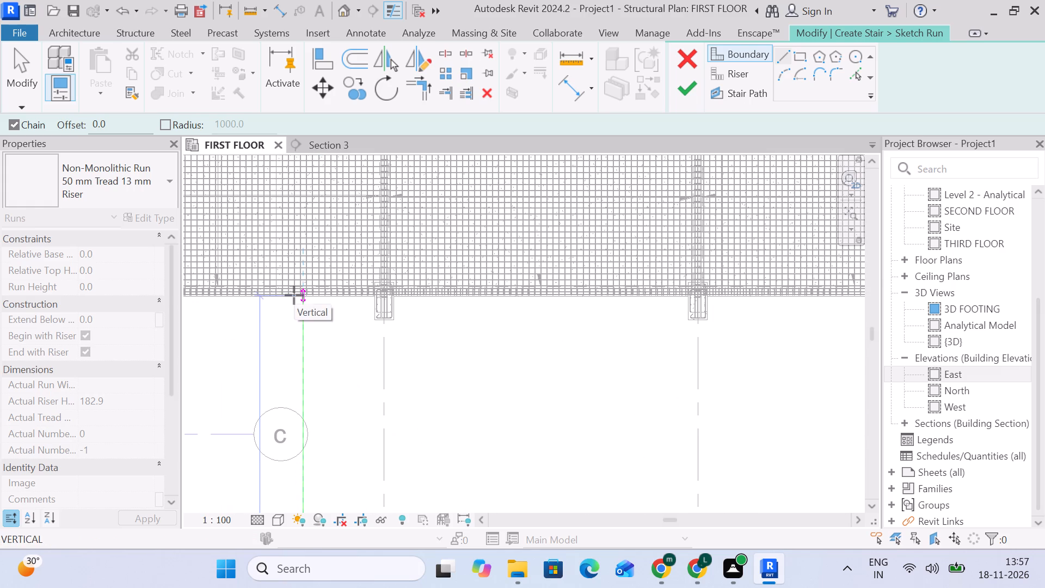
pyautogui.scroll(14, 298, 296)
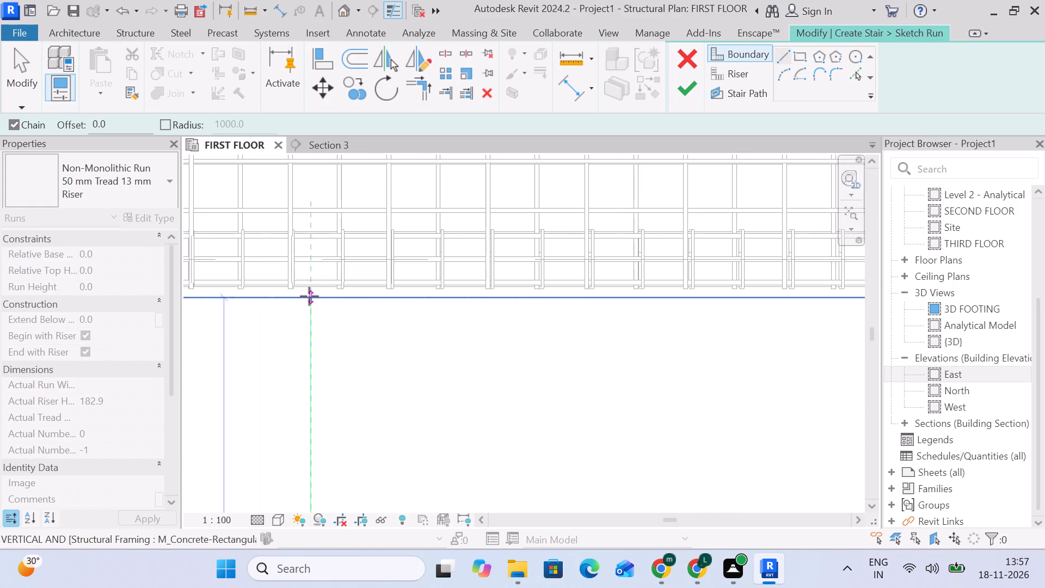
pyautogui.scroll(1, 309, 296)
pyautogui.click(310, 296)
pyautogui.press('Escape')
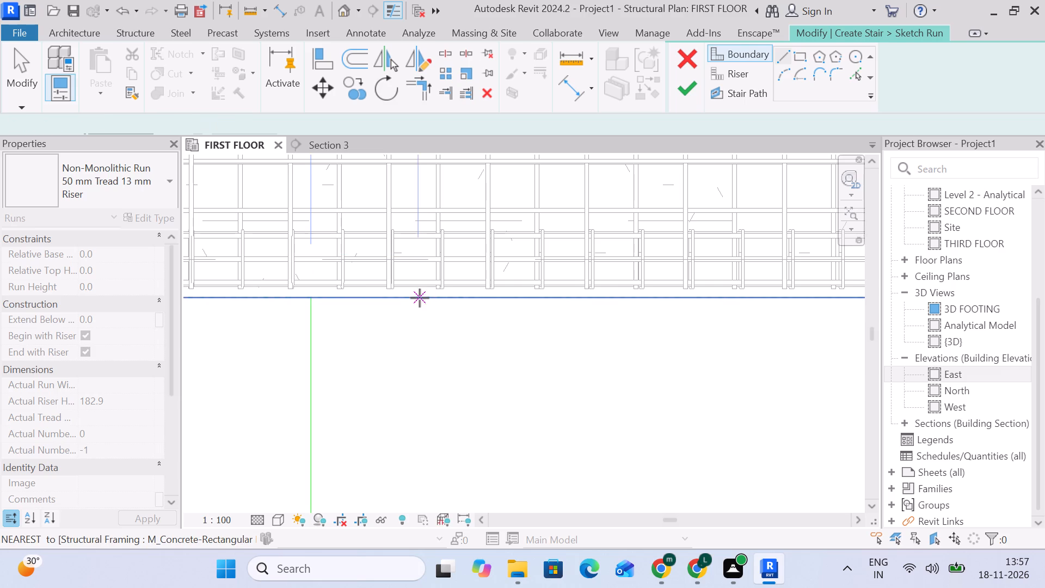
# Delete the 1740 mm horizontal boundary line near grid 1 from the stair run sketch.
pyautogui.scroll(-11, 416, 301)
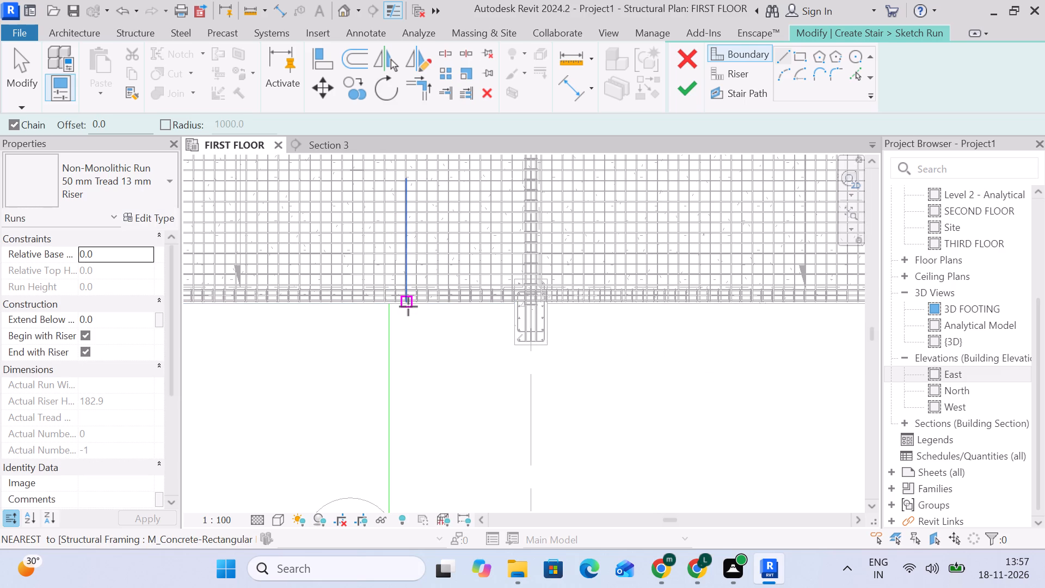
pyautogui.scroll(-5, 409, 353)
pyautogui.moveTo(416, 363); pyautogui.dragTo(415, 295, button='middle')
pyautogui.scroll(1, 415, 295)
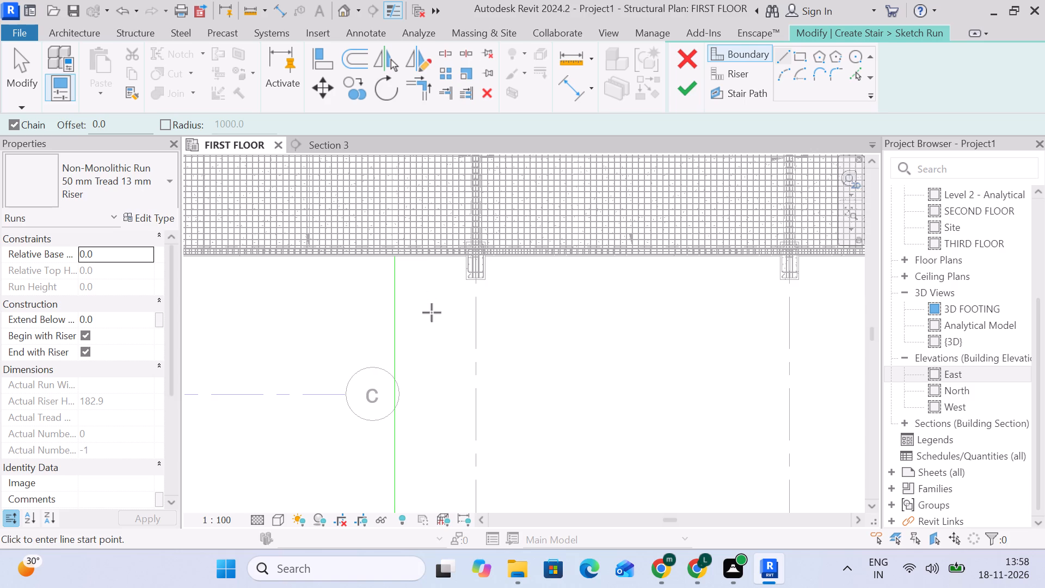
pyautogui.scroll(-5, 427, 330)
pyautogui.moveTo(421, 340); pyautogui.dragTo(417, 201, button='middle')
pyautogui.scroll(-4, 432, 405)
pyautogui.moveTo(432, 407); pyautogui.dragTo(459, 240, button='middle')
pyautogui.scroll(17, 443, 379)
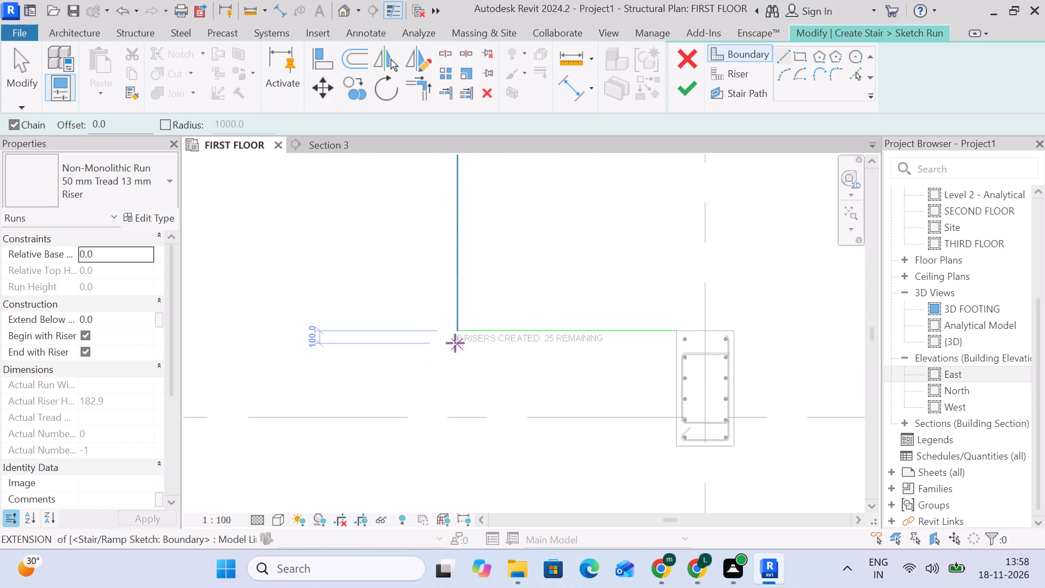
pyautogui.scroll(5, 455, 341)
pyautogui.press('Escape')
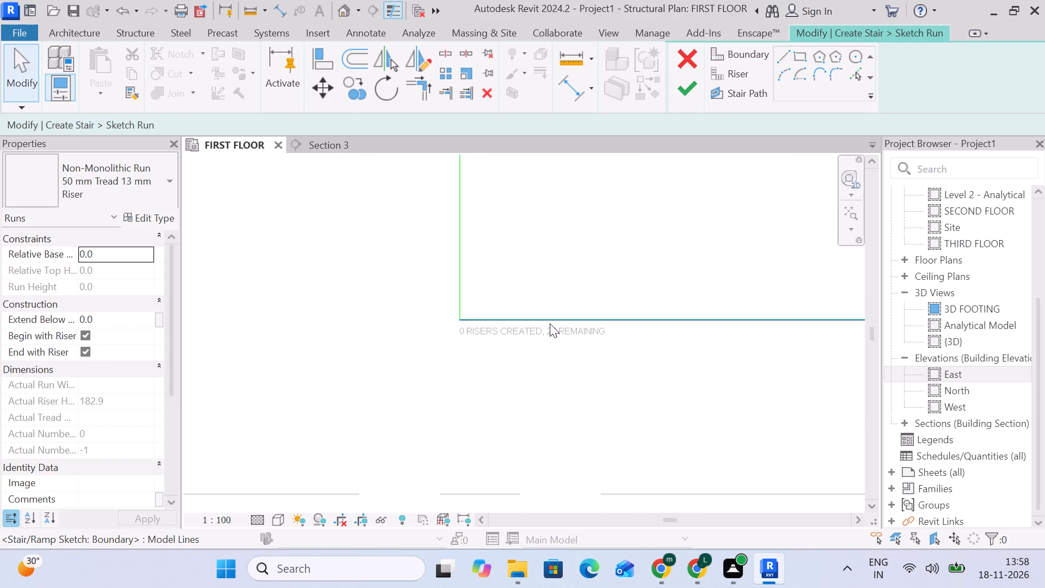
pyautogui.click(550, 323)
pyautogui.press('Delete')
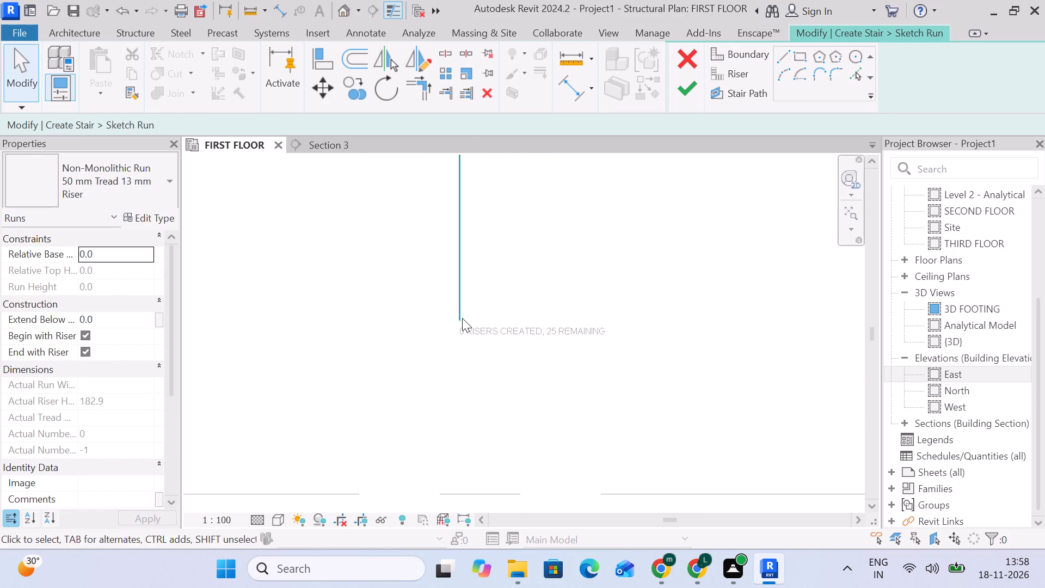
# Extend the vertical boundary line's lower end by about 686 mm so that it ends on grid 1.
pyautogui.click(471, 312)
pyautogui.click(455, 305)
pyautogui.scroll(-5, 464, 312)
pyautogui.moveTo(469, 332); pyautogui.dragTo(480, 275, button='middle')
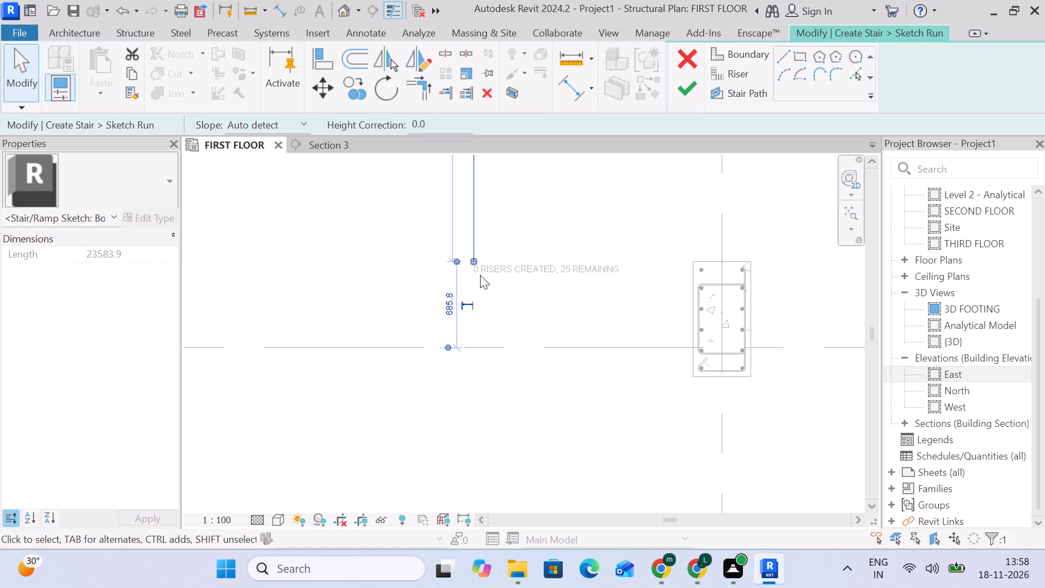
pyautogui.scroll(3, 470, 265)
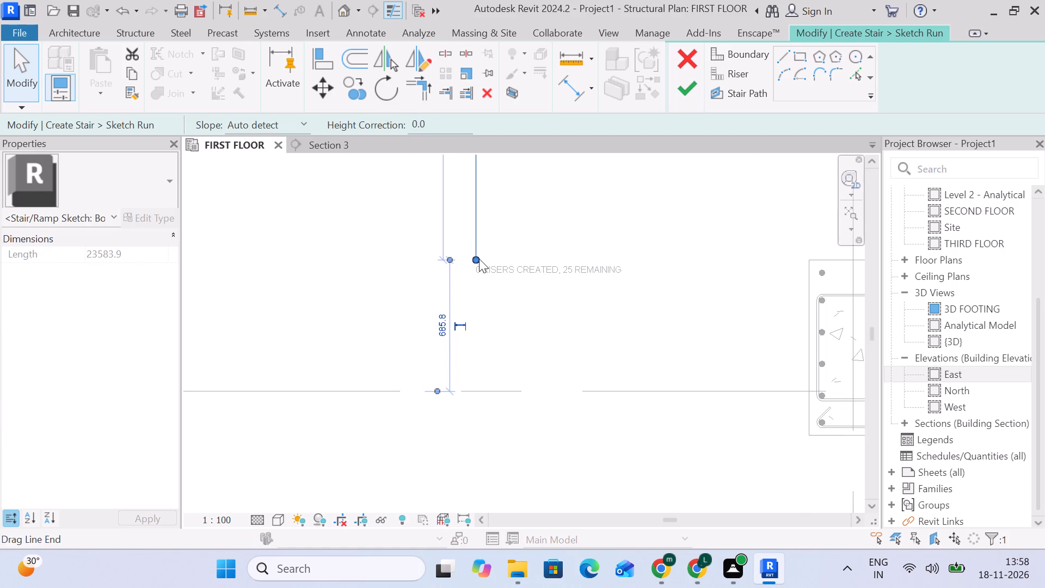
pyautogui.moveTo(477, 259); pyautogui.dragTo(480, 386)
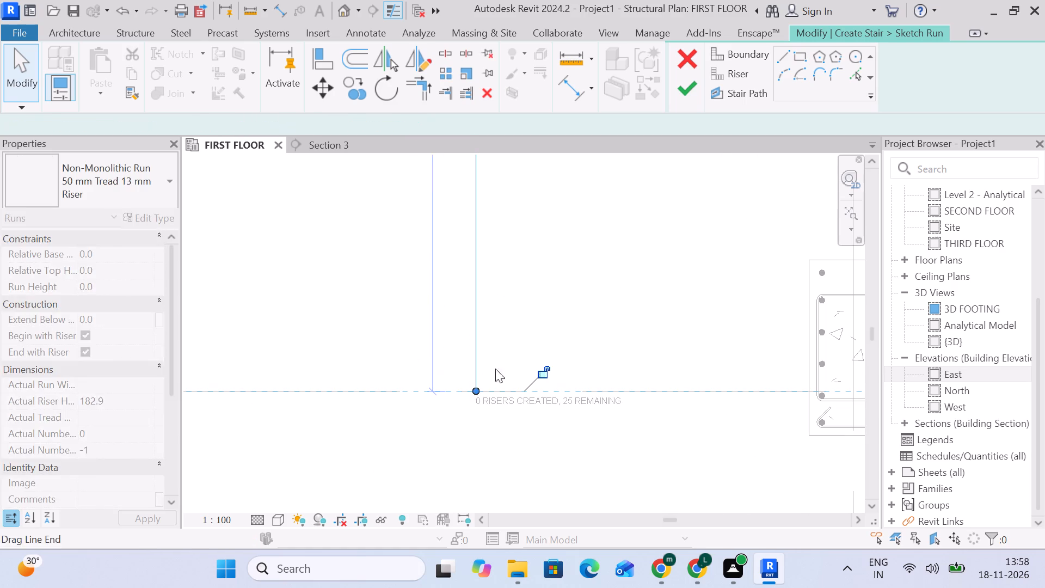
pyautogui.press('Escape')
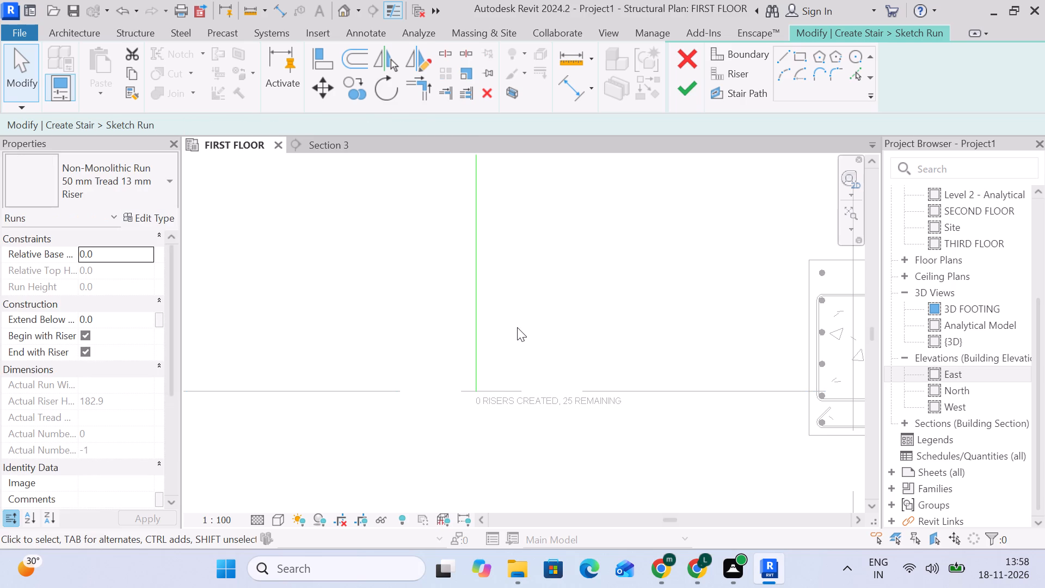
# Draw a horizontal boundary line along the beam edge at grid G, from the vertical line's upper end to the near face of grid F's column.
pyautogui.scroll(-9, 516, 315)
pyautogui.moveTo(508, 355); pyautogui.dragTo(529, 561, button='middle')
pyautogui.scroll(-5, 569, 327)
pyautogui.moveTo(557, 336); pyautogui.dragTo(537, 464, button='middle')
pyautogui.moveTo(560, 281); pyautogui.dragTo(530, 496, button='middle')
pyautogui.moveTo(519, 267); pyautogui.dragTo(497, 470, button='middle')
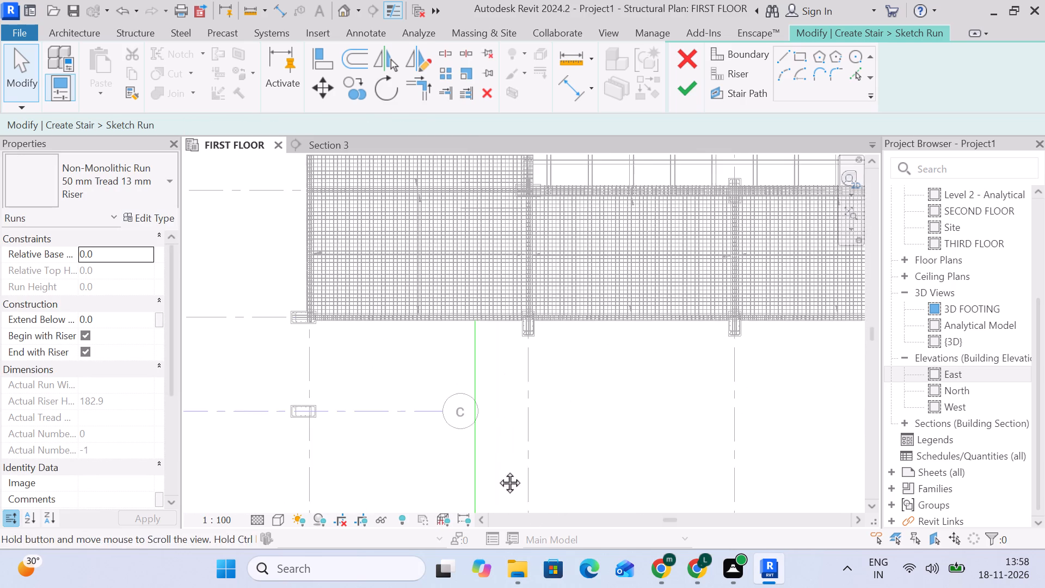
pyautogui.moveTo(497, 470); pyautogui.dragTo(497, 471, button='middle')
pyautogui.scroll(12, 471, 349)
pyautogui.moveTo(592, 378); pyautogui.dragTo(534, 287, button='middle')
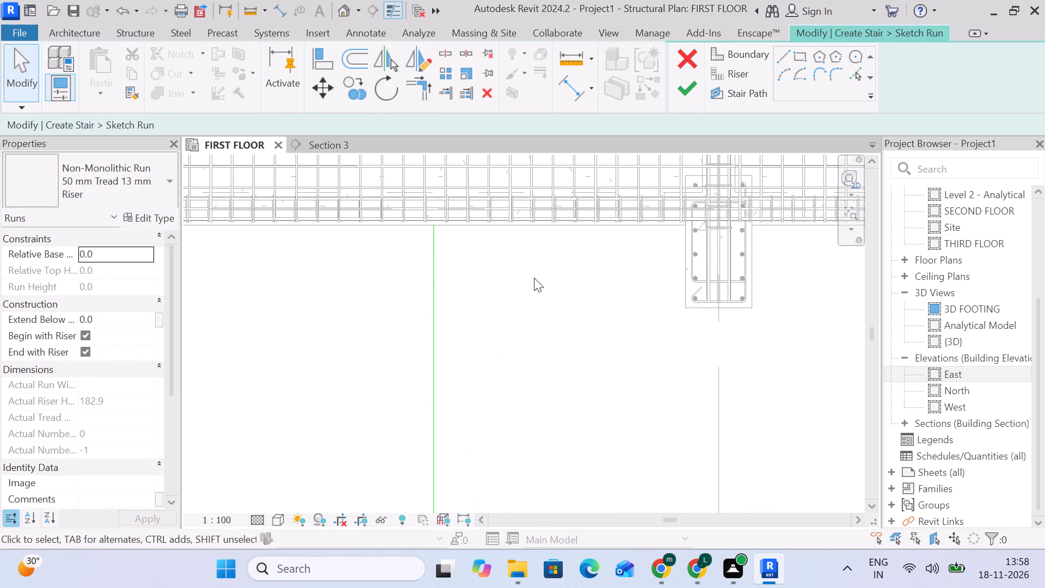
pyautogui.click(791, 58)
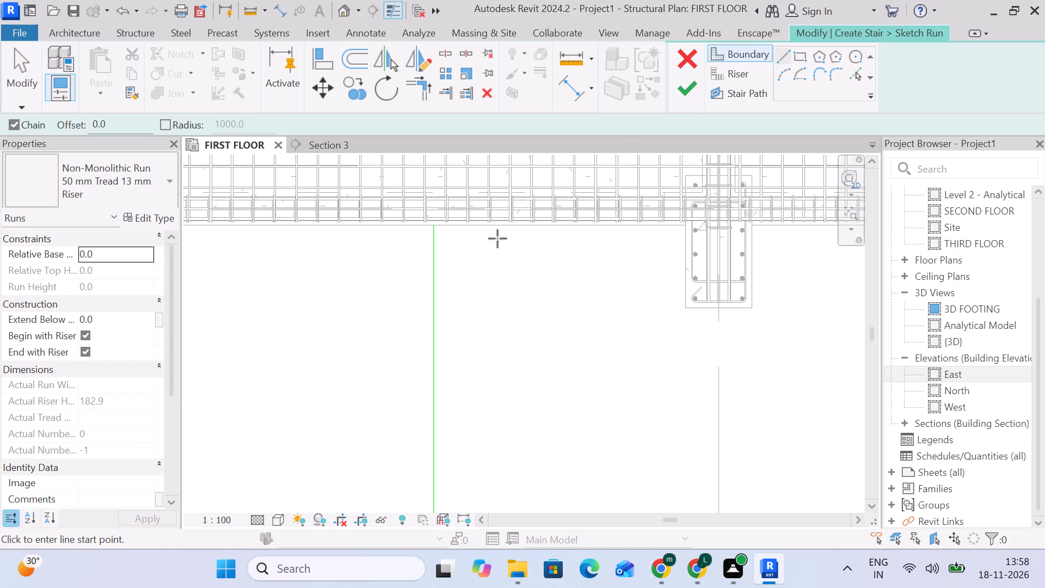
pyautogui.scroll(6, 462, 237)
pyautogui.scroll(5, 414, 213)
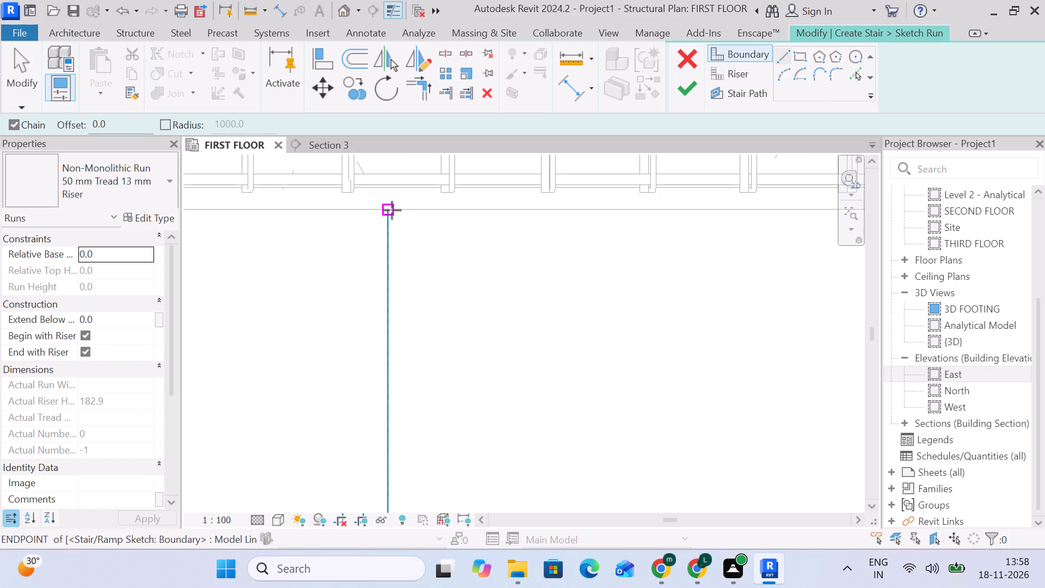
pyautogui.click(388, 211)
pyautogui.scroll(-12, 598, 206)
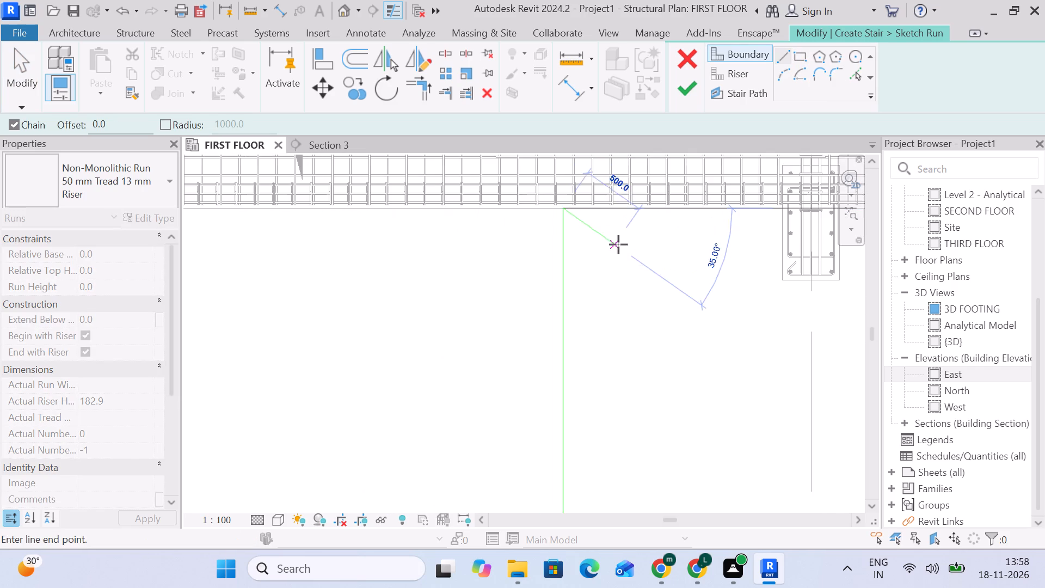
pyautogui.scroll(-16, 618, 247)
pyautogui.moveTo(716, 290); pyautogui.dragTo(363, 293, button='middle')
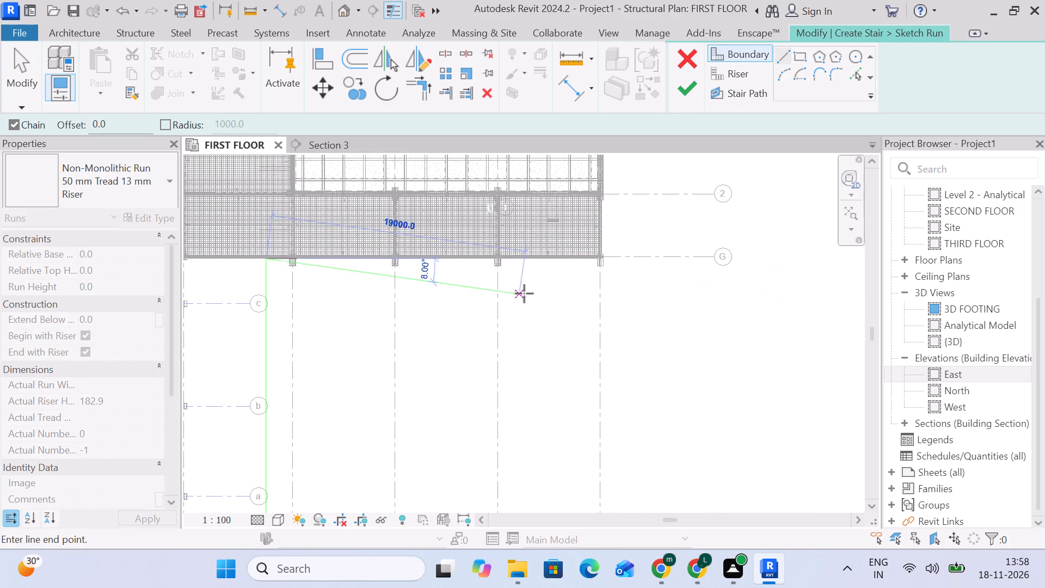
pyautogui.scroll(18, 592, 266)
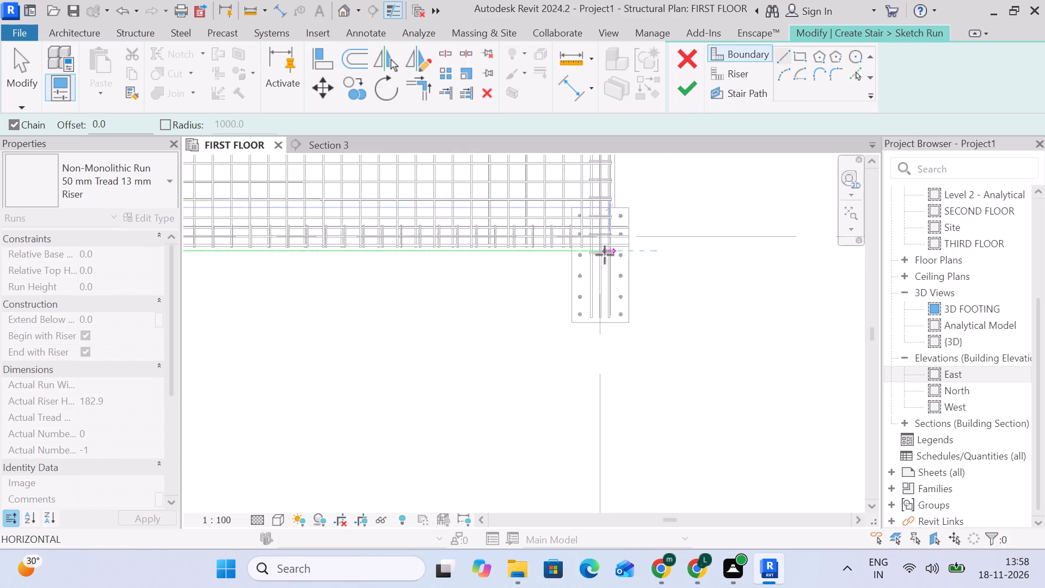
pyautogui.scroll(4, 605, 255)
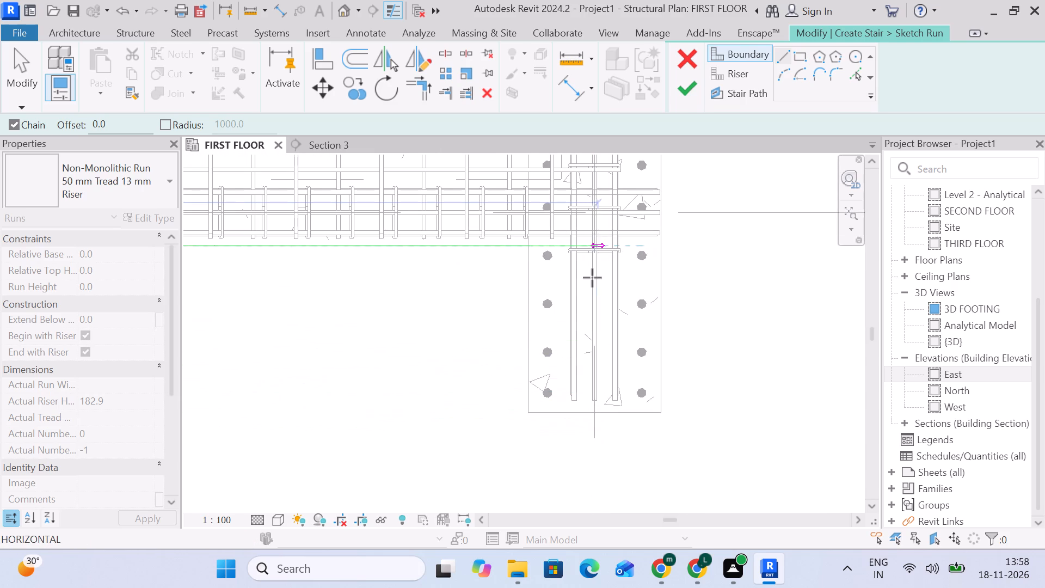
pyautogui.scroll(6, 596, 246)
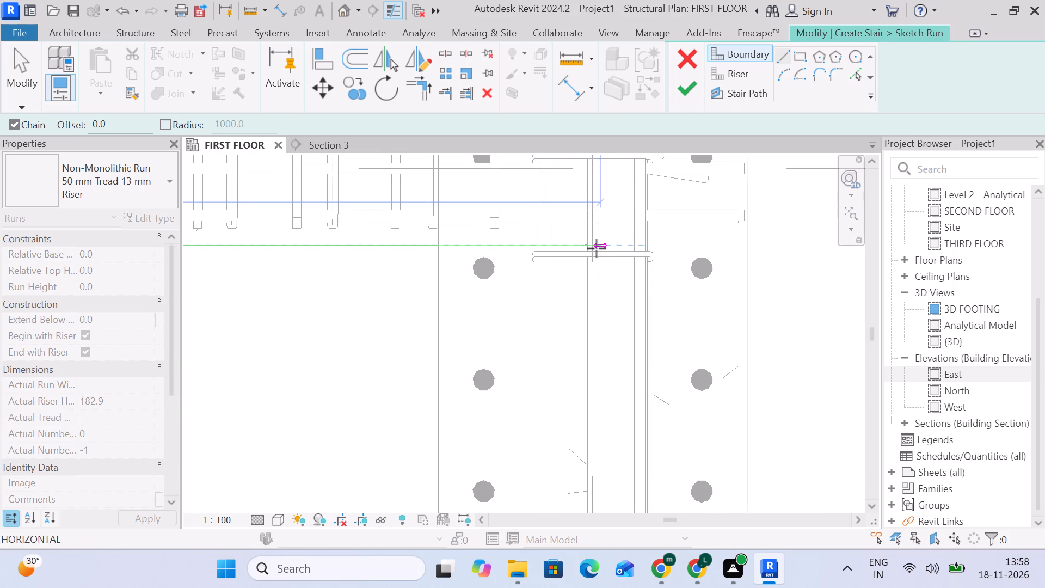
pyautogui.scroll(-6, 599, 245)
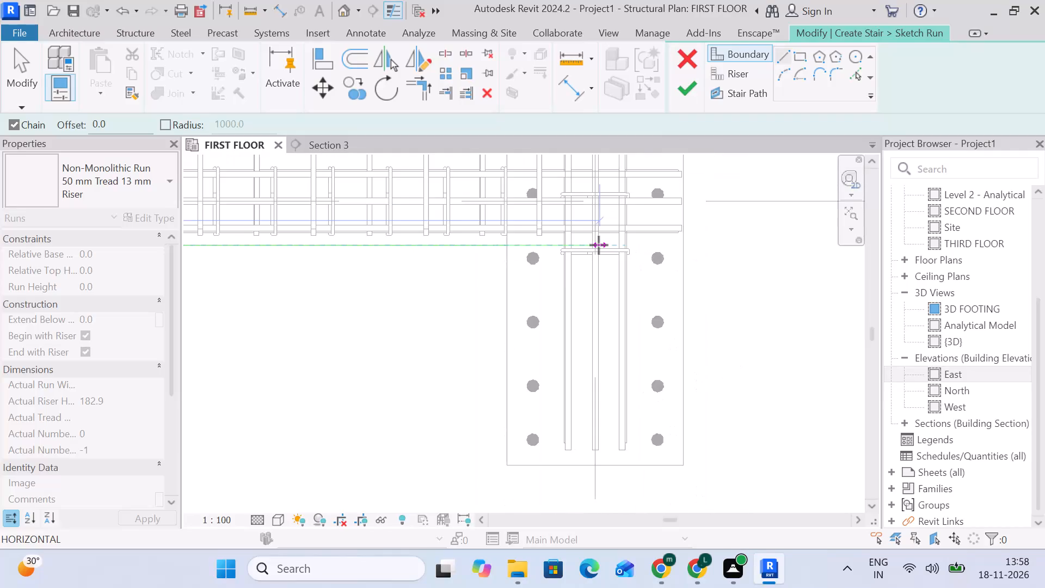
pyautogui.scroll(-4, 599, 245)
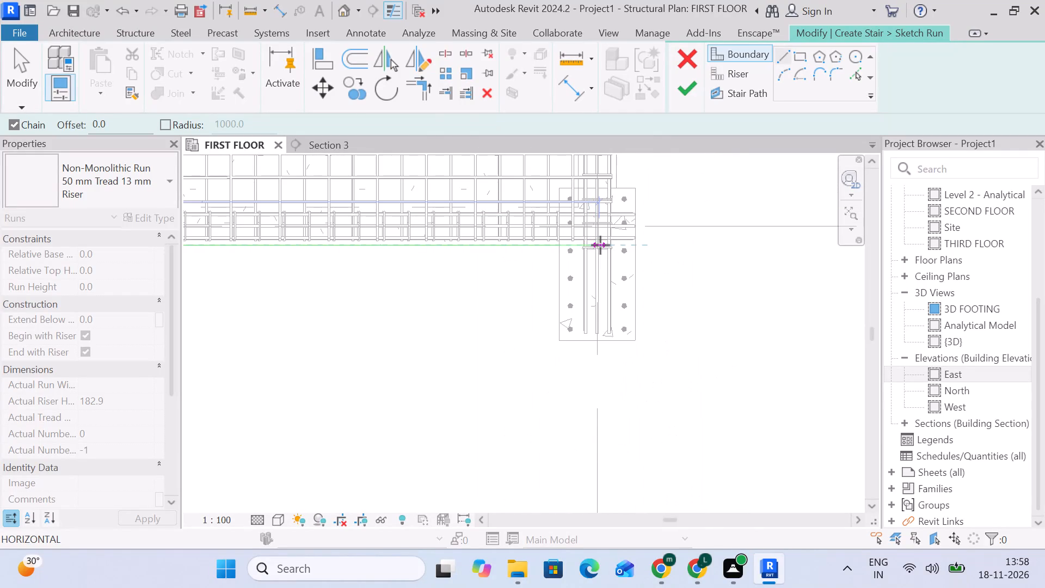
pyautogui.scroll(4, 600, 245)
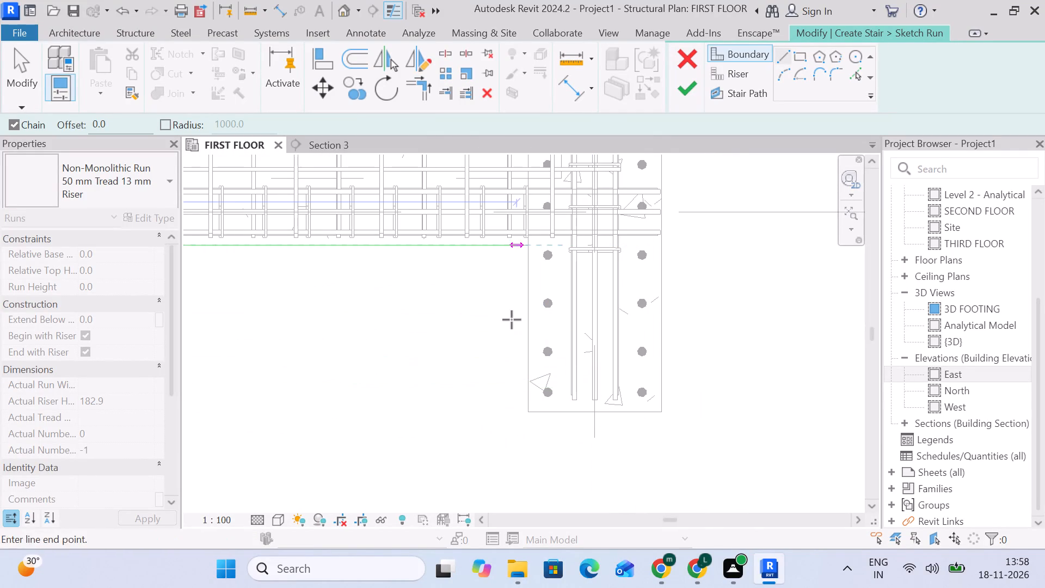
pyautogui.click(526, 243)
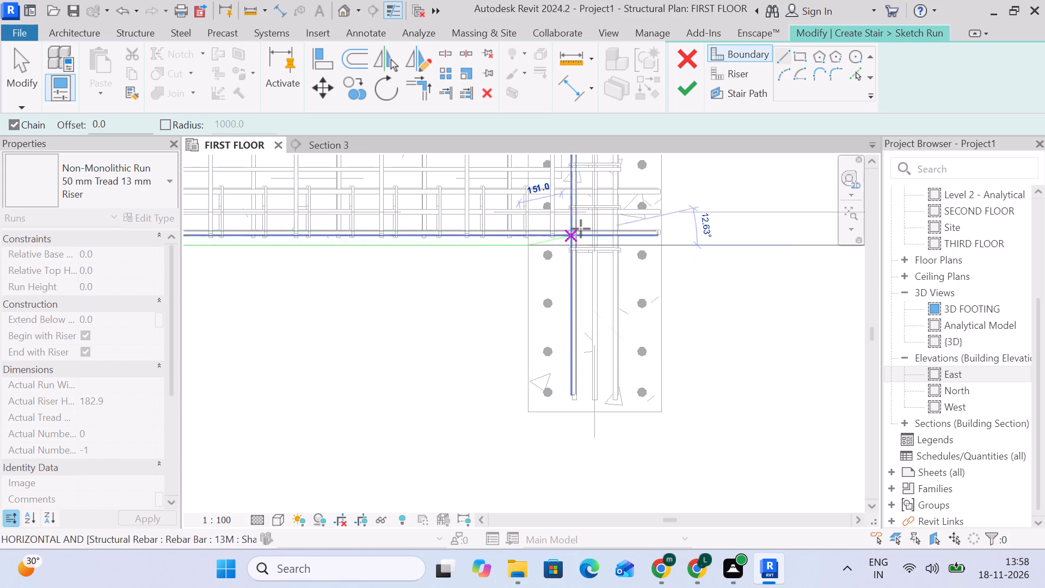
pyautogui.press('Escape')
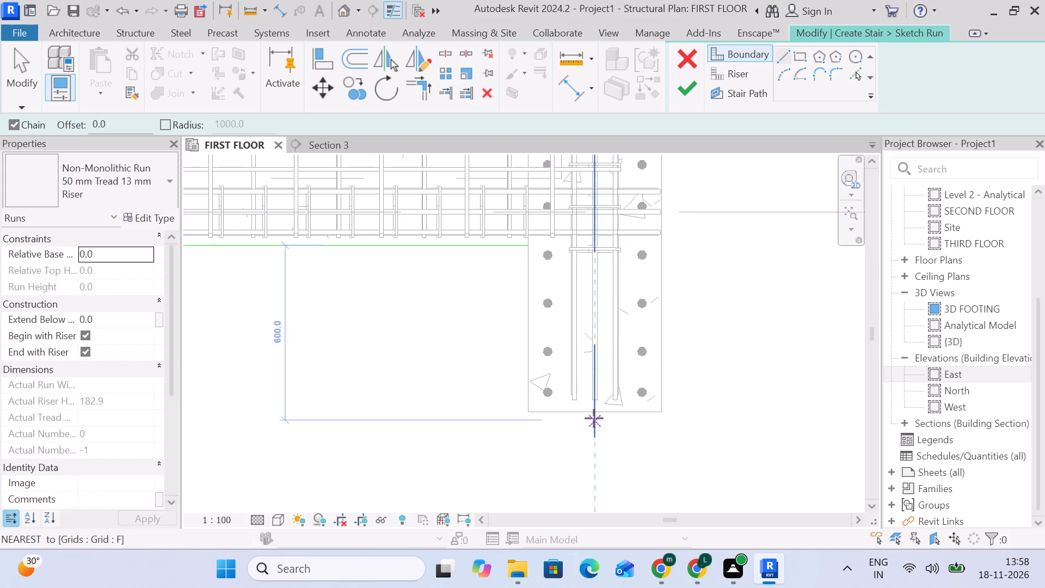
# Draw a vertical boundary line along grid F from the lower edge of the column at grid G to the intersection with grid 1.
pyautogui.click(594, 414)
pyautogui.scroll(-5, 617, 510)
pyautogui.moveTo(601, 491); pyautogui.dragTo(558, 286, button='middle')
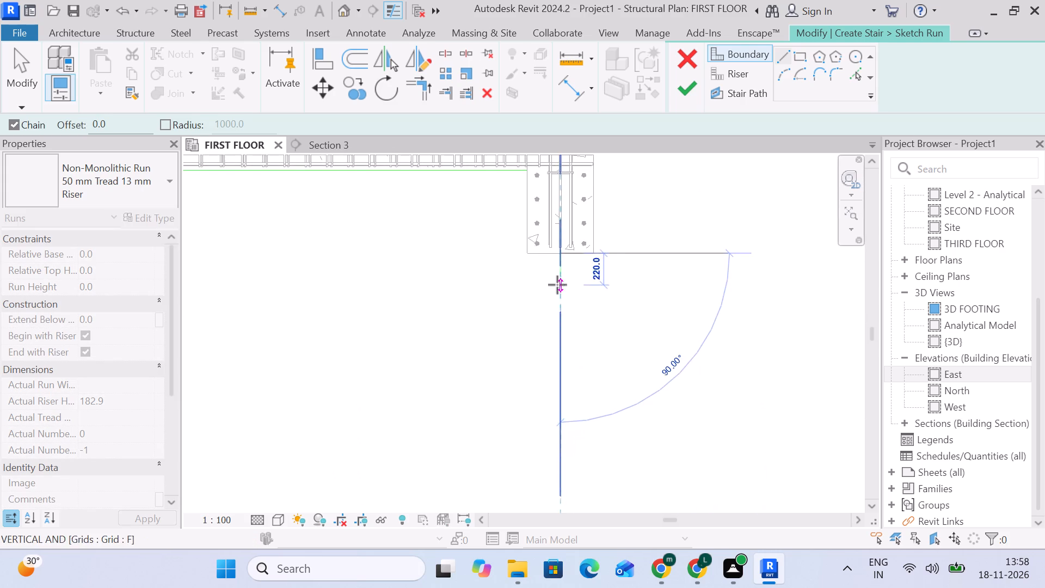
pyautogui.scroll(-5, 550, 404)
pyautogui.moveTo(550, 407); pyautogui.dragTo(564, 209, button='middle')
pyautogui.scroll(-12, 583, 387)
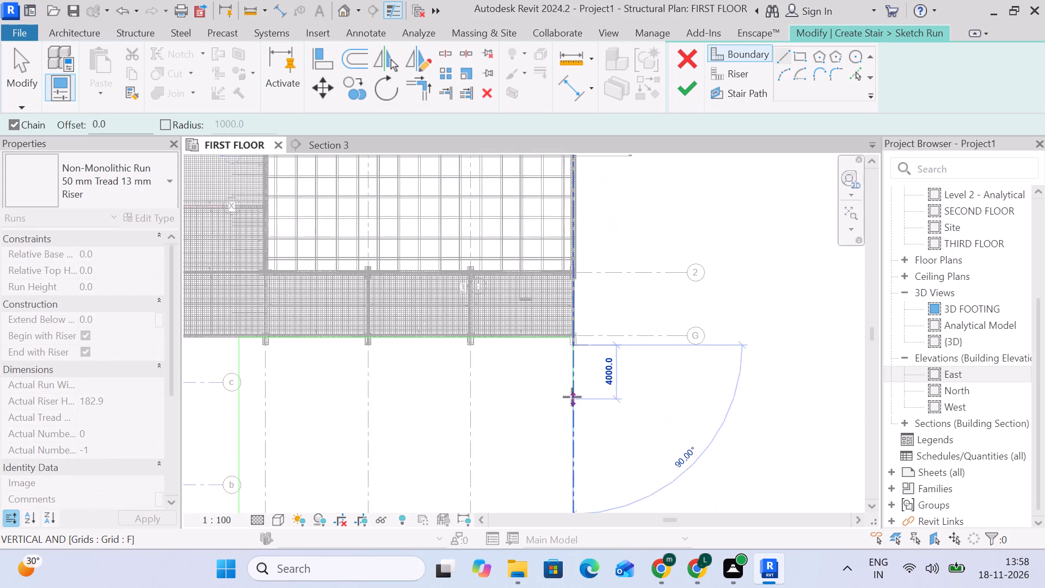
pyautogui.scroll(-6, 575, 400)
pyautogui.moveTo(567, 418); pyautogui.dragTo(571, 290, button='middle')
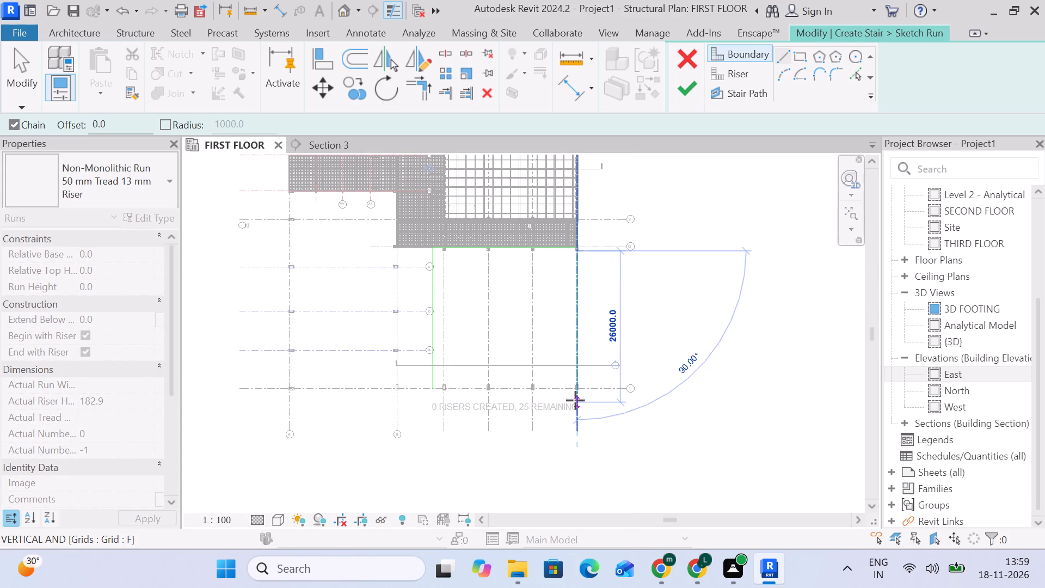
pyautogui.scroll(10, 570, 391)
pyautogui.scroll(11, 585, 387)
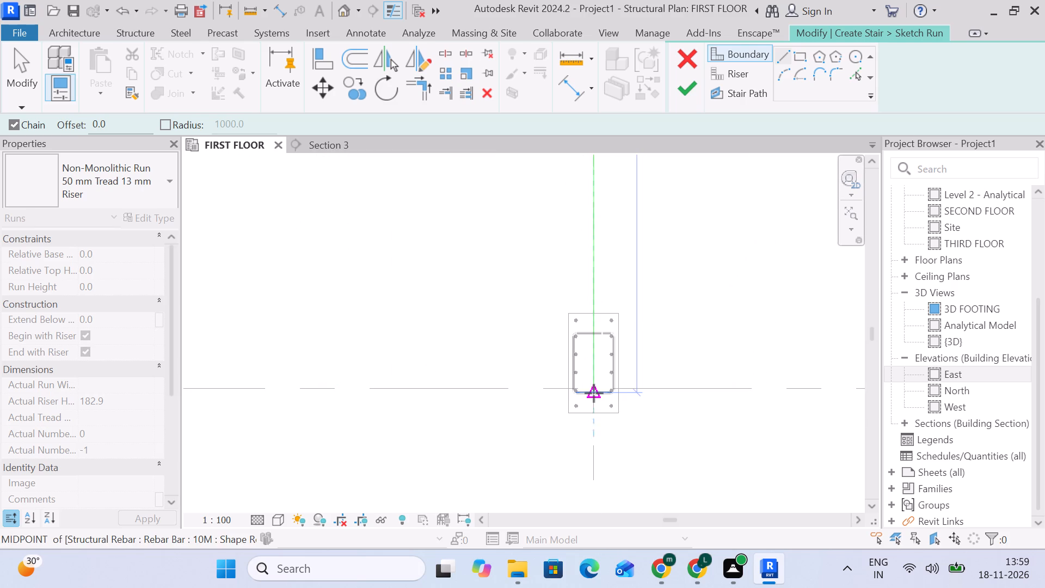
pyautogui.scroll(11, 593, 391)
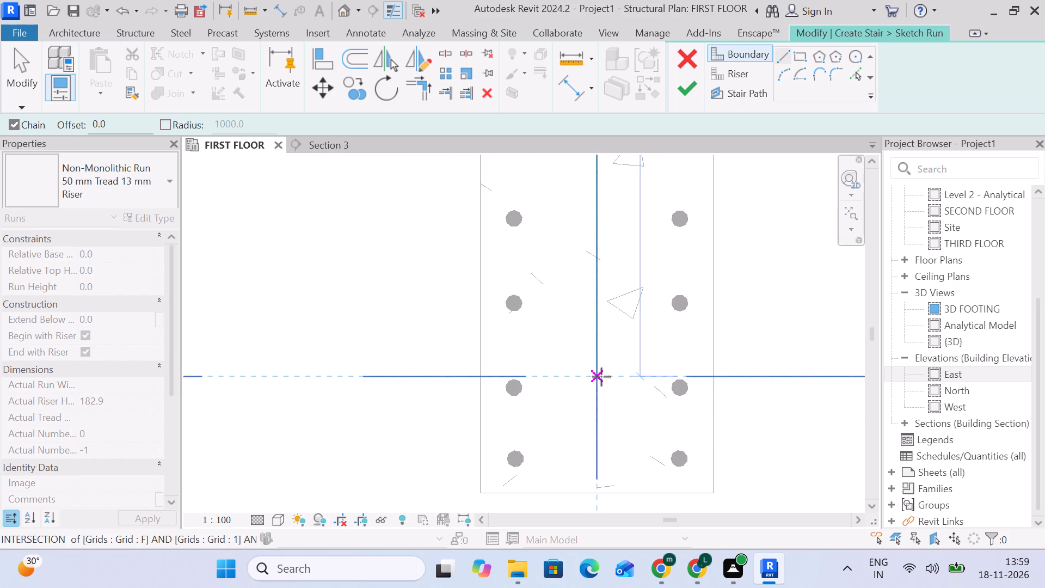
pyautogui.click(601, 376)
# Draw a horizontal boundary line along grid 1 from grid F back to the lower end of the first vertical boundary line.
pyautogui.scroll(-11, 277, 383)
pyautogui.moveTo(288, 383); pyautogui.dragTo(734, 383, button='middle')
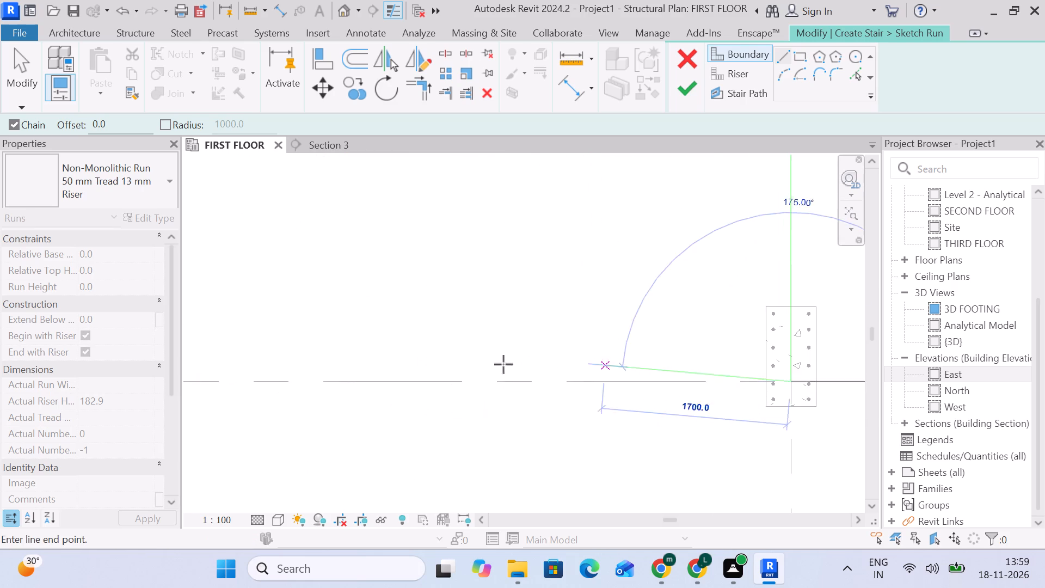
pyautogui.scroll(-18, 474, 364)
pyautogui.scroll(-2, 406, 385)
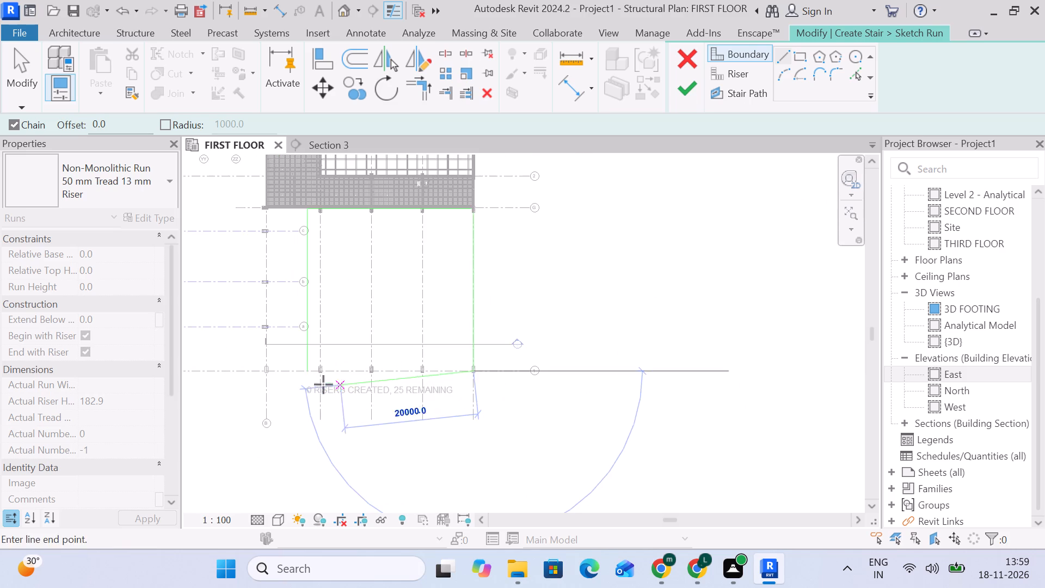
pyautogui.scroll(16, 308, 378)
pyautogui.scroll(9, 318, 364)
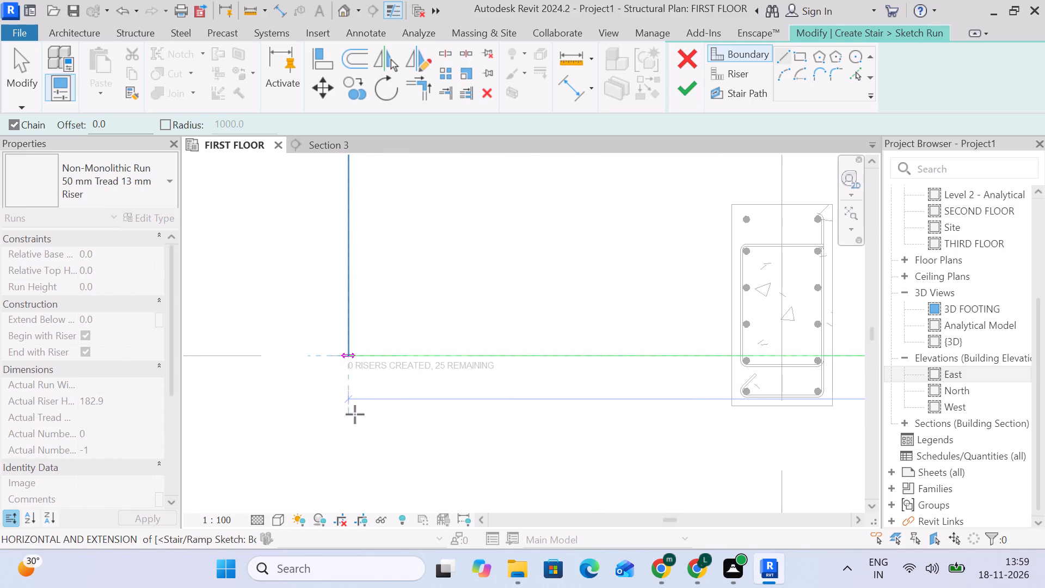
pyautogui.click(352, 359)
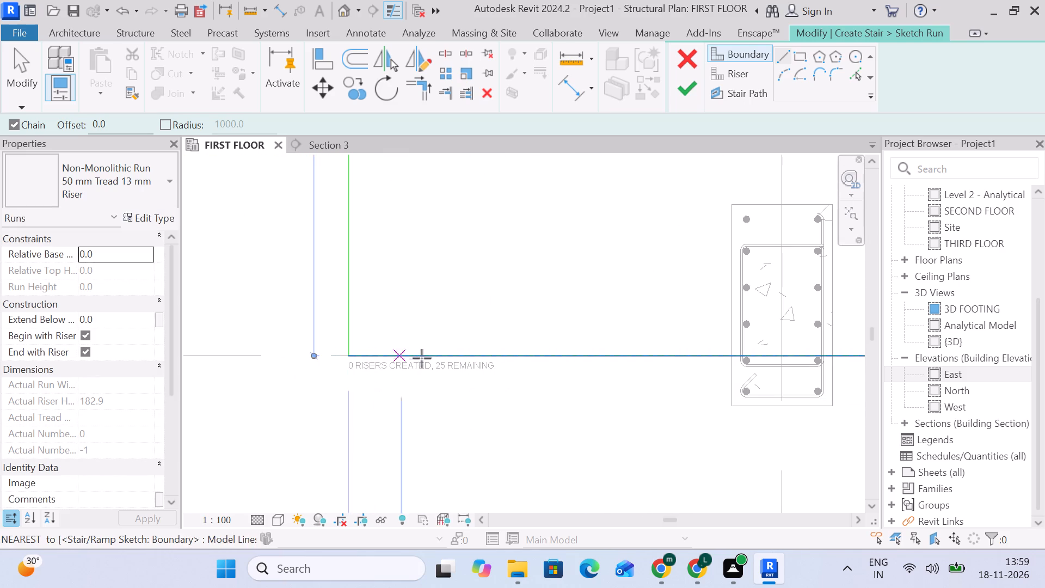
pyautogui.press('Escape')
pyautogui.scroll(-20, 441, 353)
pyautogui.scroll(-5, 441, 353)
pyautogui.scroll(1, 623, 356)
pyautogui.moveTo(623, 356); pyautogui.dragTo(525, 402, button='middle')
pyautogui.scroll(-1, 522, 403)
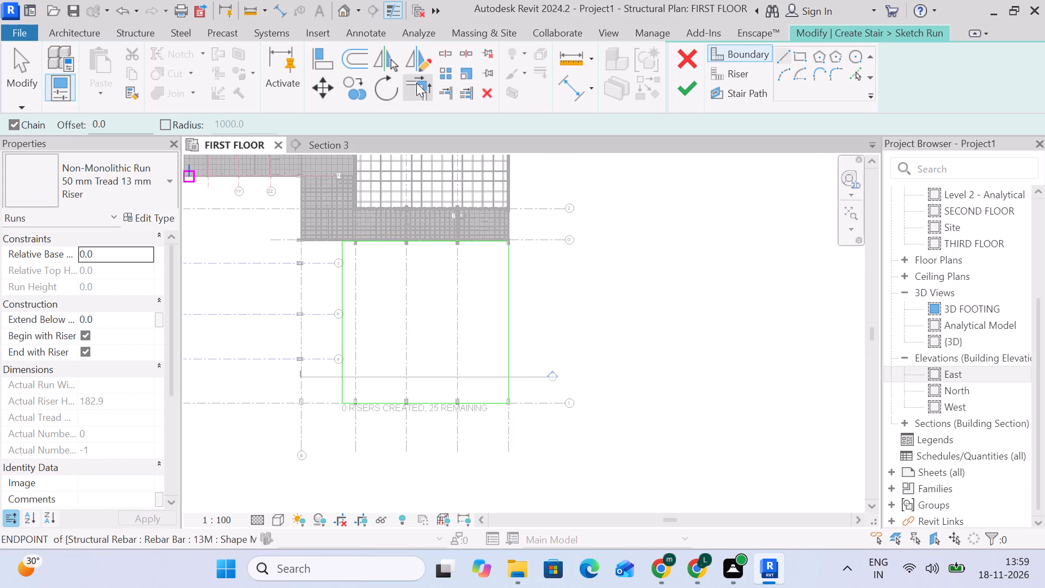
# Trim/extend the horizontal boundary line at grid G and the vertical line on grid F to meet in a corner.
pyautogui.click(419, 83)
pyautogui.scroll(18, 497, 243)
pyautogui.click(490, 244)
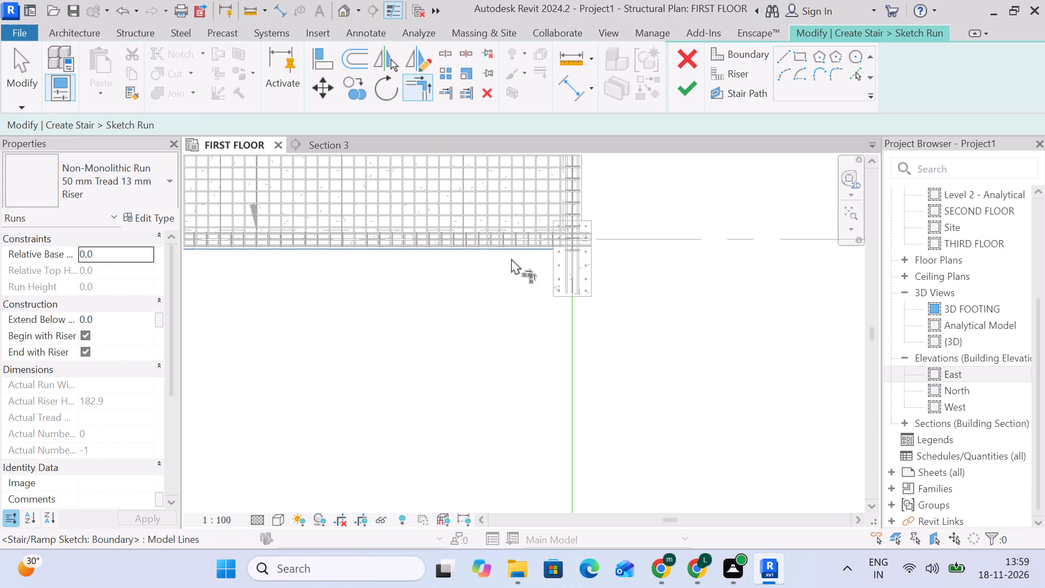
pyautogui.click(570, 337)
pyautogui.press('Escape')
pyautogui.scroll(-11, 605, 330)
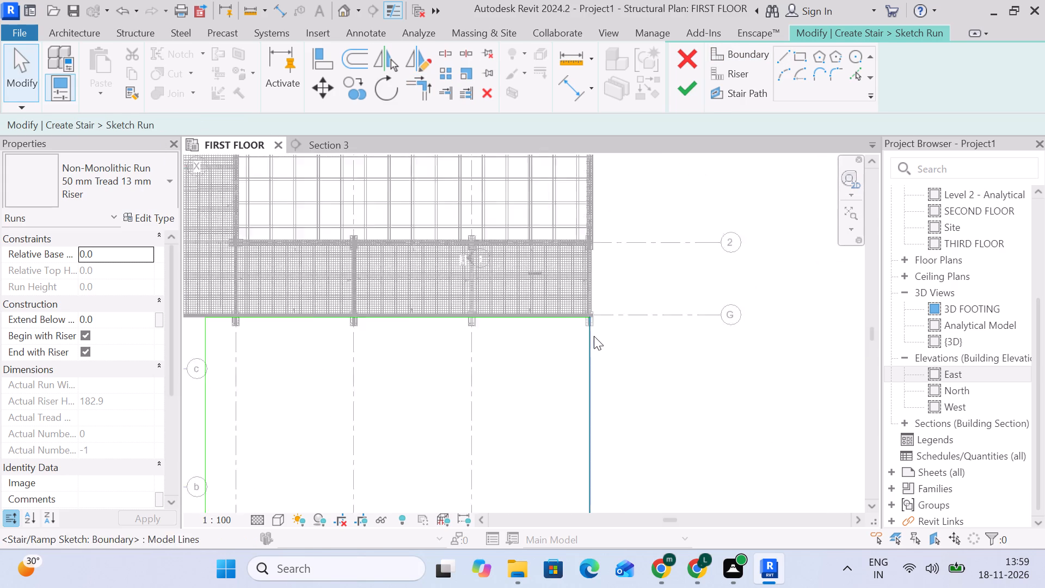
pyautogui.scroll(-7, 594, 336)
pyautogui.moveTo(605, 345); pyautogui.dragTo(622, 286, button='middle')
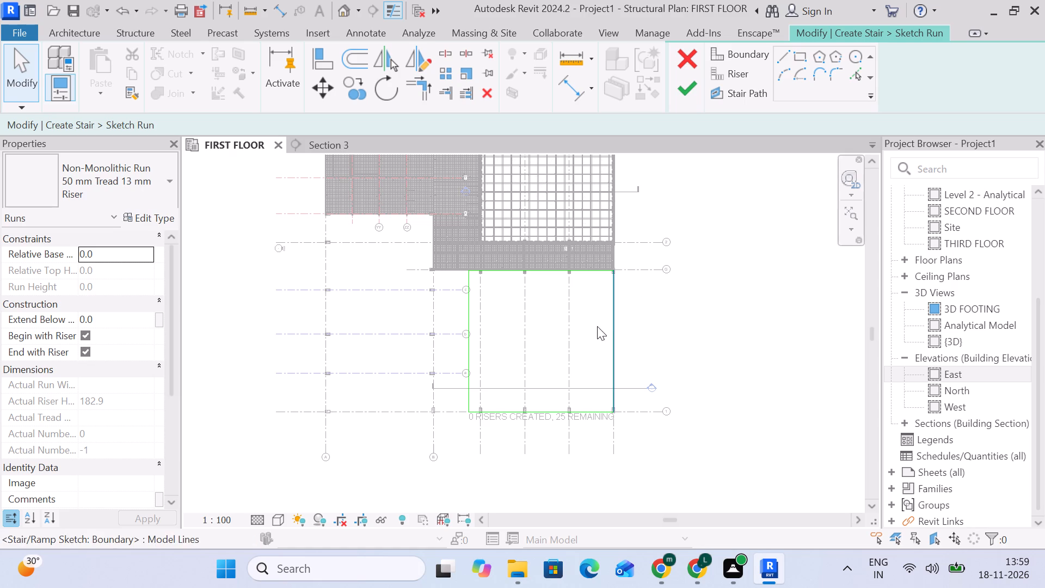
# Delete the two vertical boundary lines, the one near grid B and the one on grid F, from the stair run sketch.
pyautogui.click(467, 328)
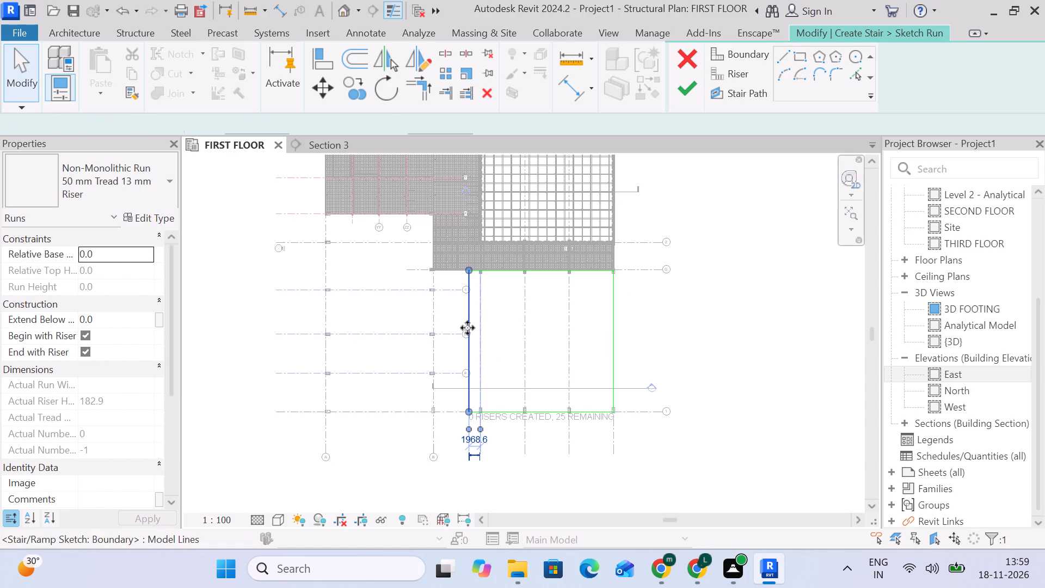
pyautogui.press('Delete')
pyautogui.click(618, 313)
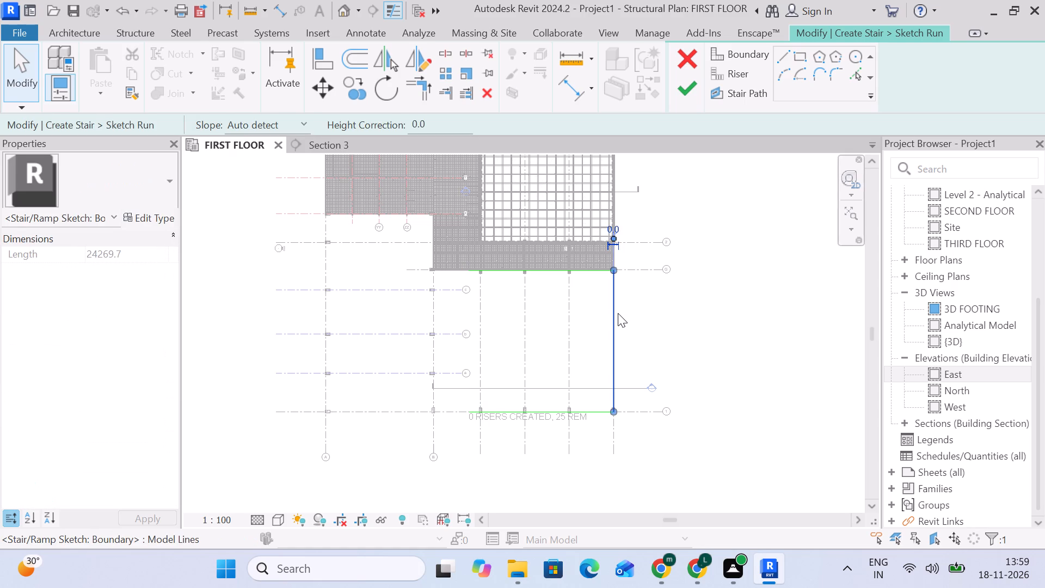
pyautogui.press('Delete')
pyautogui.scroll(2, 545, 316)
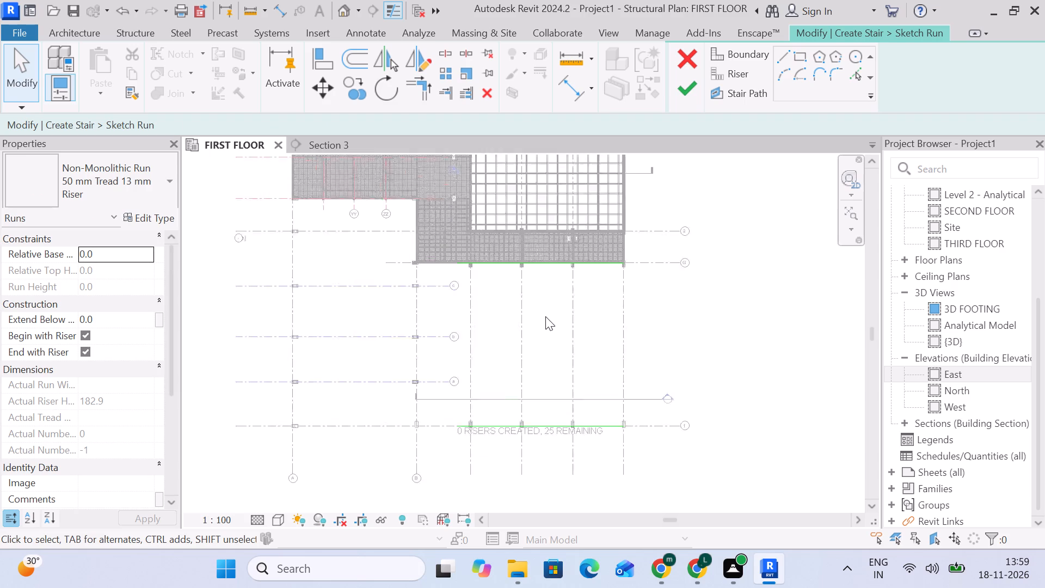
# Draw the first riser line vertically between the grid B-side ends of the boundary lines, from grid G down to grid 1.
pyautogui.scroll(3, 545, 316)
pyautogui.click(729, 80)
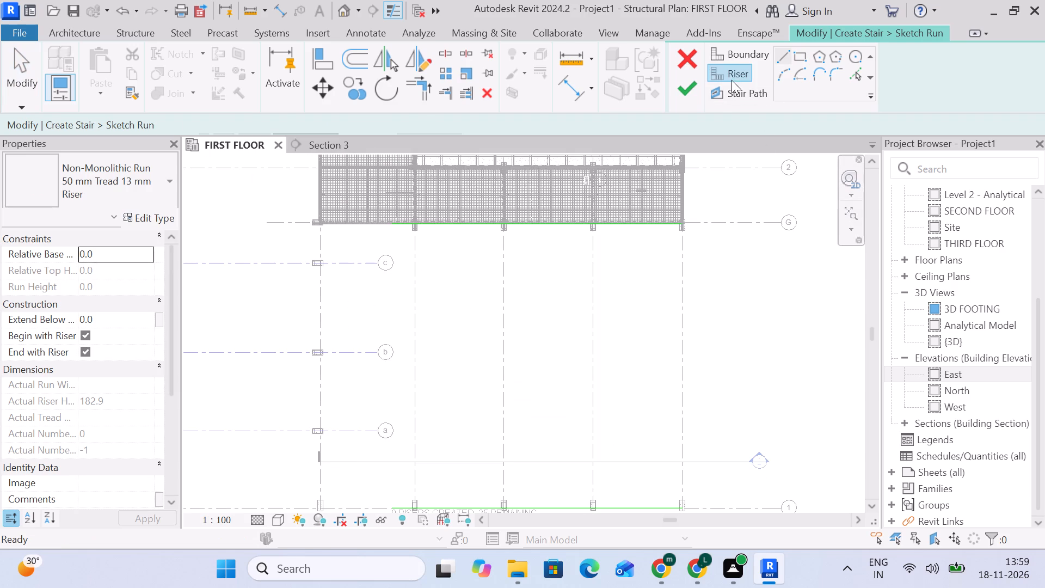
pyautogui.click(780, 57)
pyautogui.scroll(-4, 669, 293)
pyautogui.moveTo(671, 301); pyautogui.dragTo(536, 234, button='middle')
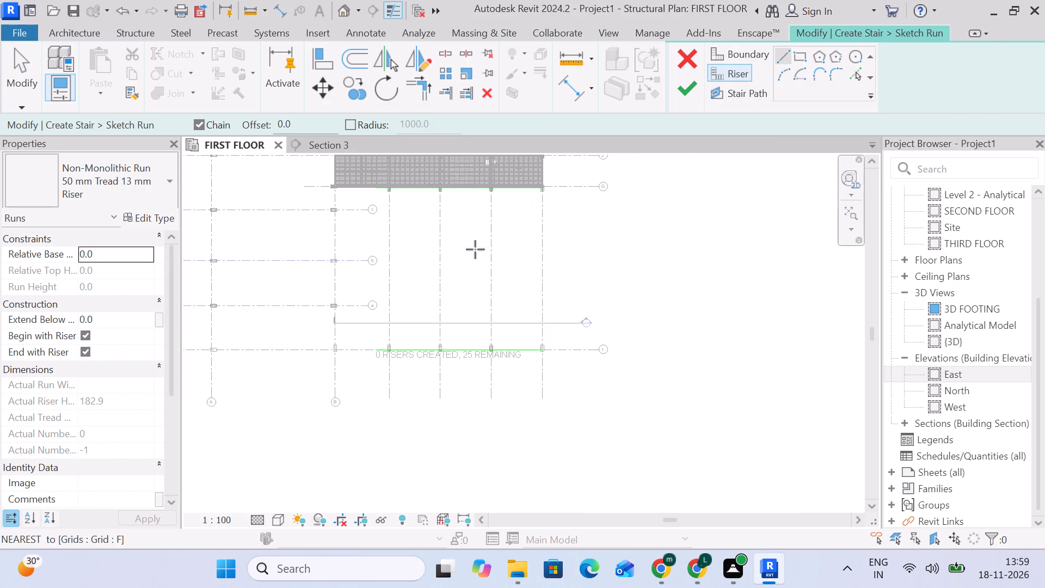
pyautogui.scroll(5, 348, 199)
pyautogui.scroll(5, 395, 187)
pyautogui.moveTo(448, 199); pyautogui.dragTo(458, 320, button='middle')
pyautogui.scroll(5, 435, 303)
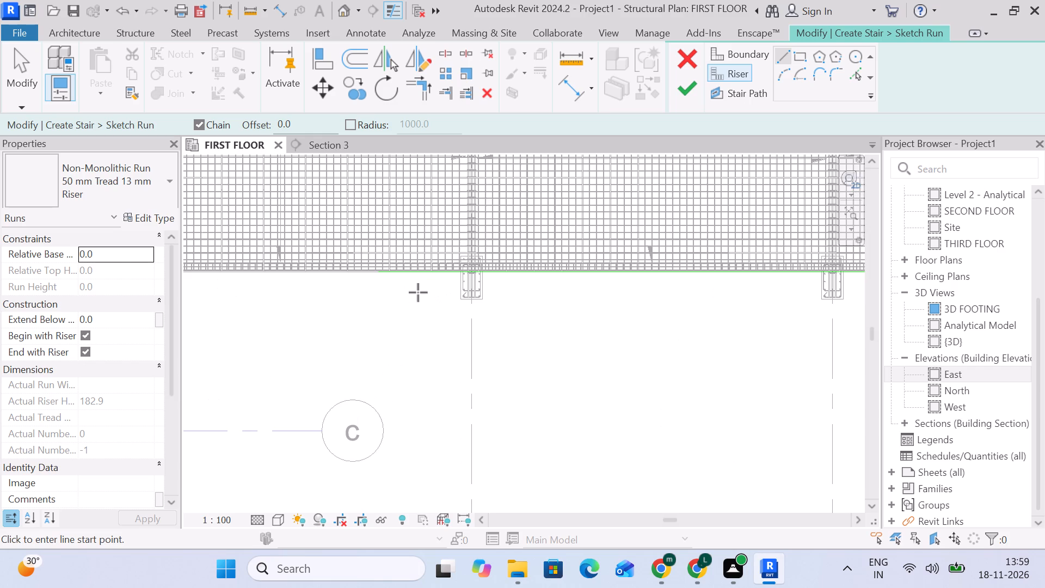
pyautogui.scroll(10, 418, 292)
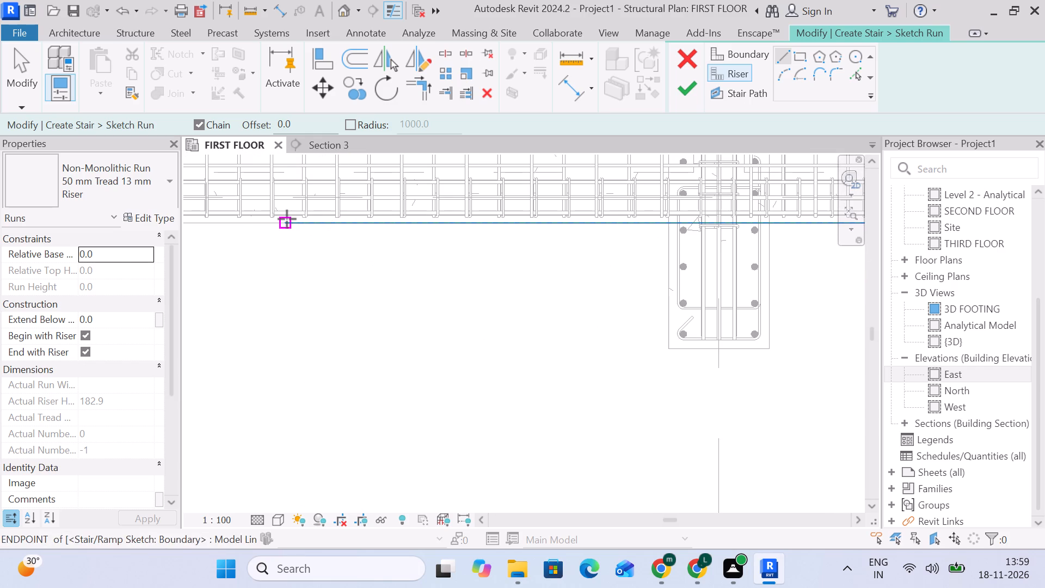
pyautogui.click(287, 219)
pyautogui.scroll(-6, 287, 415)
pyautogui.moveTo(287, 418); pyautogui.dragTo(337, 243, button='middle')
pyautogui.scroll(-5, 319, 390)
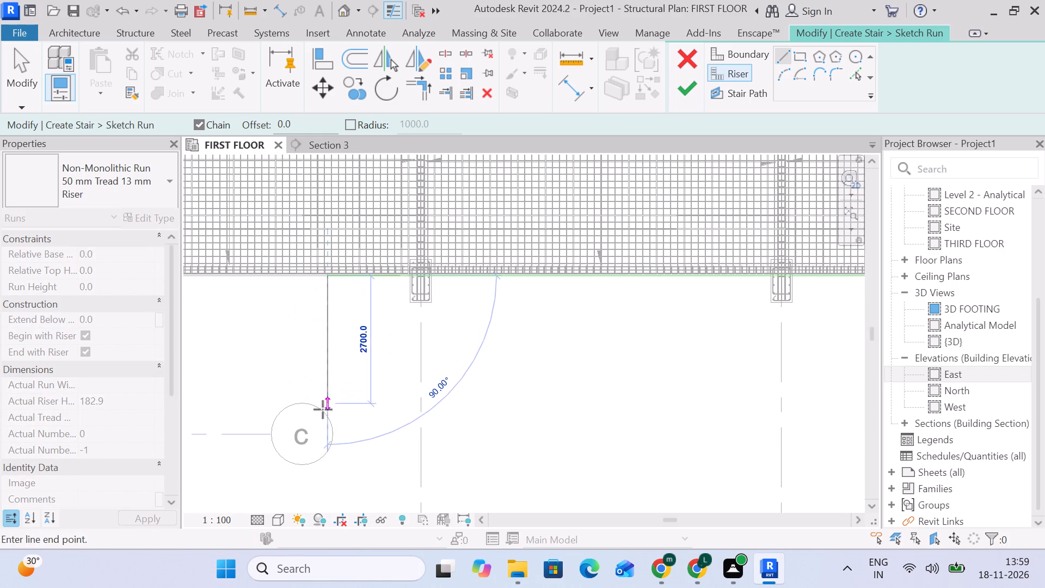
pyautogui.moveTo(326, 425); pyautogui.dragTo(324, 247, button='middle')
pyautogui.scroll(-5, 335, 399)
pyautogui.moveTo(329, 407); pyautogui.dragTo(329, 197, button='middle')
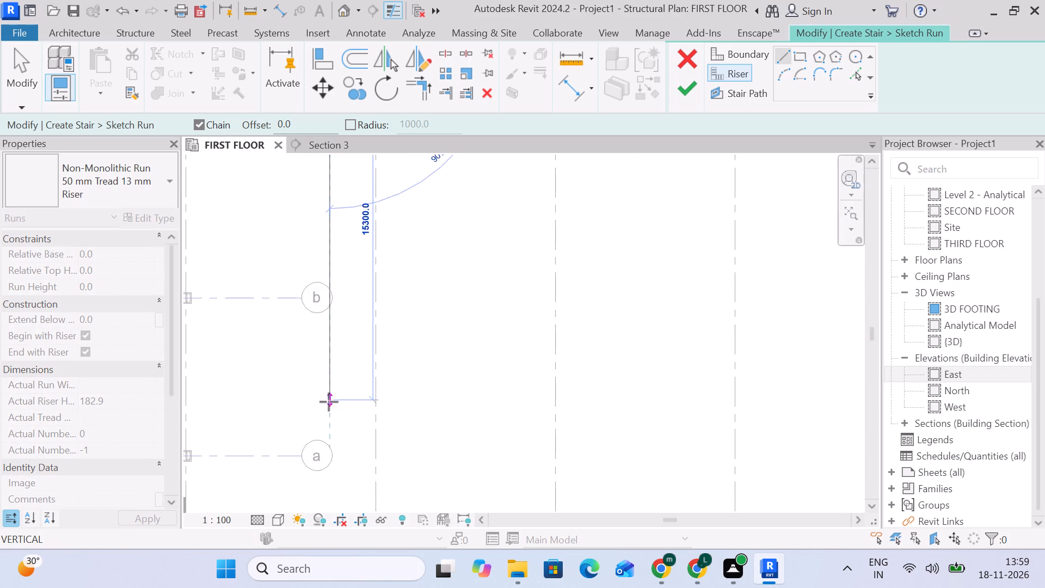
pyautogui.scroll(-5, 329, 402)
pyautogui.moveTo(325, 406); pyautogui.dragTo(339, 243, button='middle')
pyautogui.scroll(10, 335, 319)
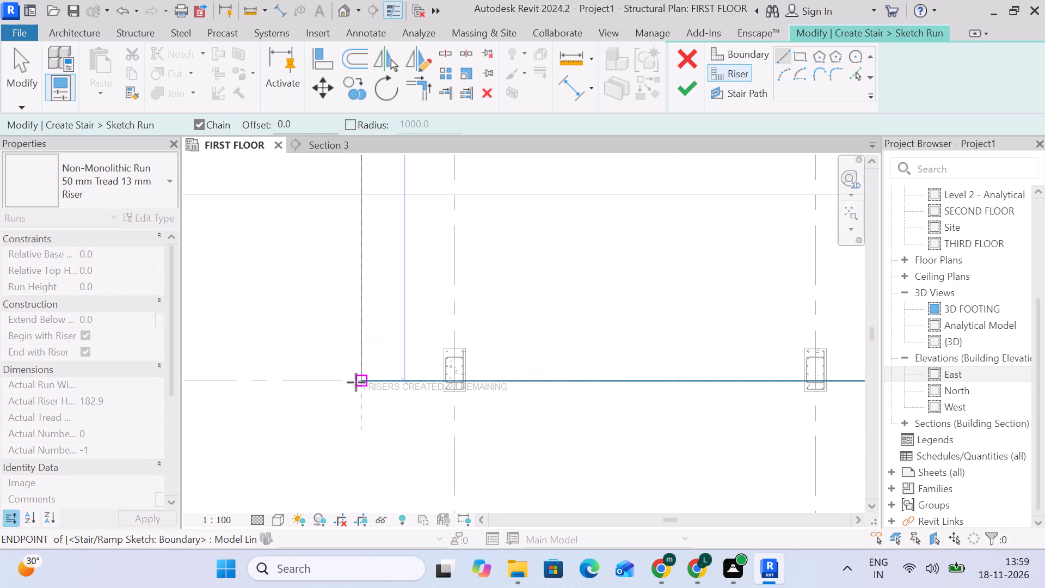
pyautogui.click(356, 382)
pyautogui.scroll(-5, 397, 277)
pyautogui.moveTo(393, 293); pyautogui.dragTo(382, 425, button='middle')
pyautogui.scroll(-4, 415, 265)
pyautogui.moveTo(414, 270); pyautogui.dragTo(414, 353, button='middle')
pyautogui.press('Escape')
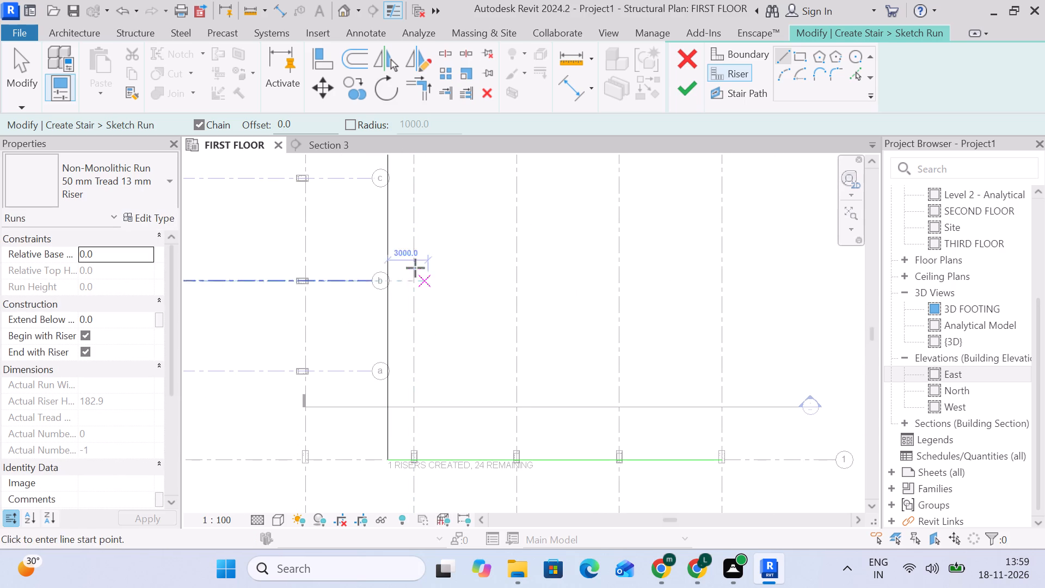
pyautogui.press('Escape')
# Add four riser lines by picking lines at a 914 mm offset, each from the previous riser, starting at the first riser toward grid F.
pyautogui.click(391, 240)
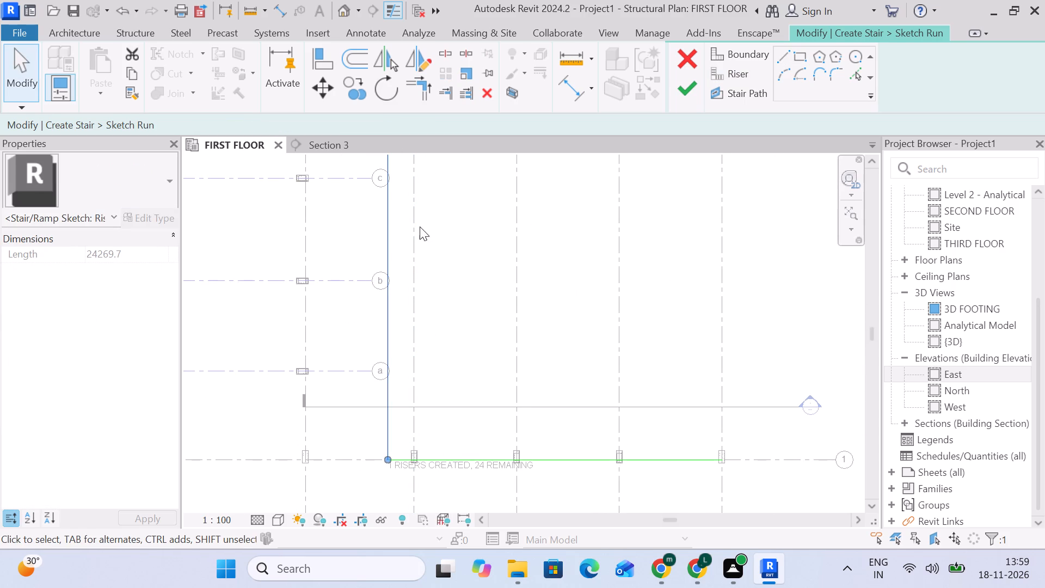
pyautogui.click(858, 70)
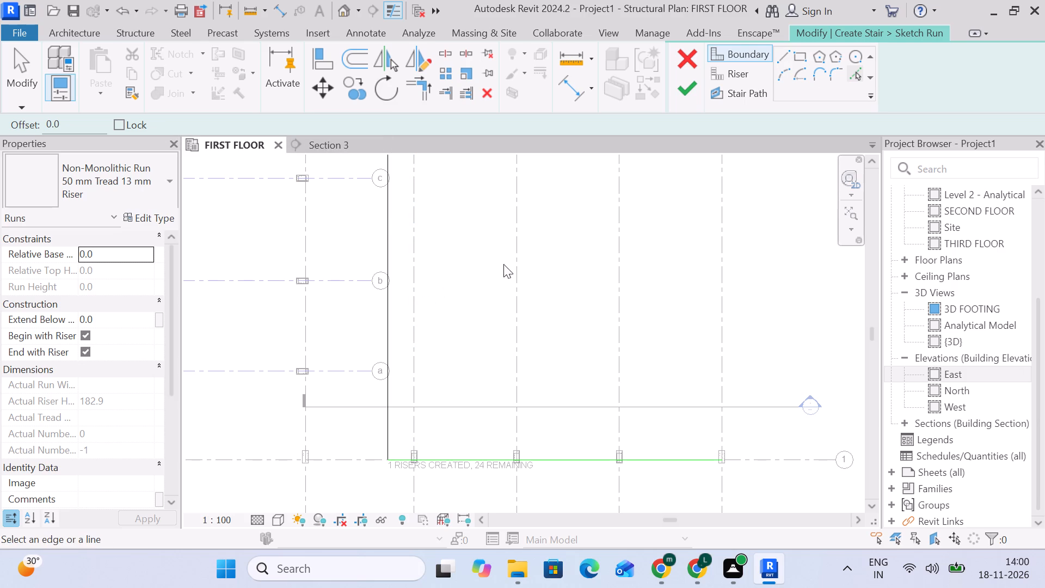
pyautogui.click(789, 52)
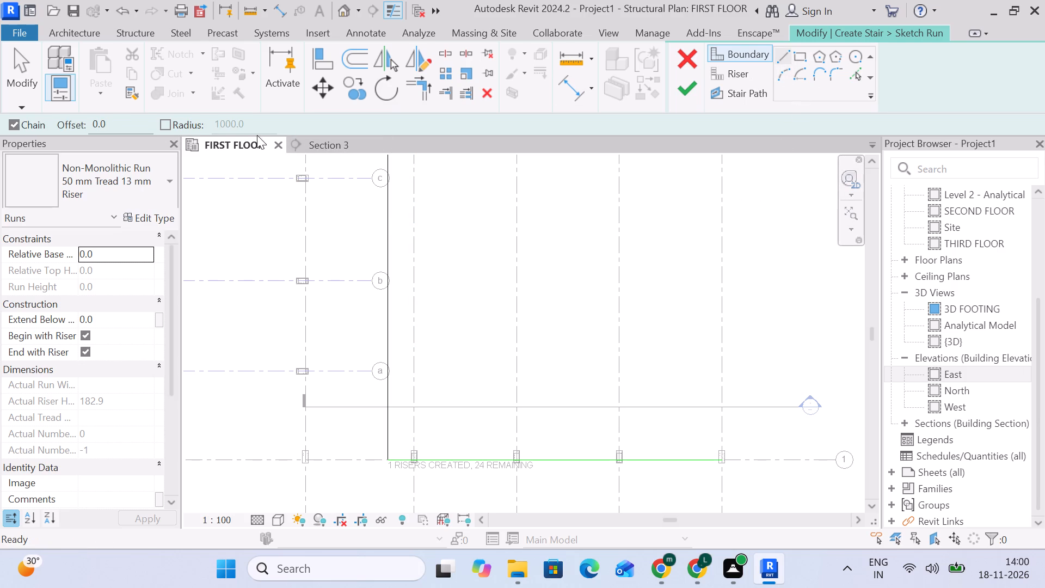
pyautogui.click(722, 71)
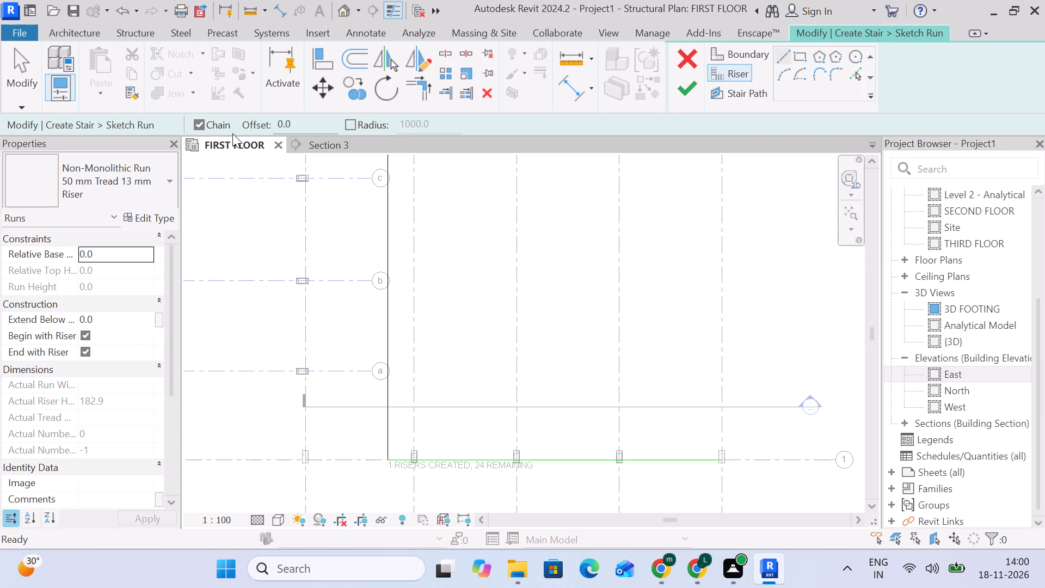
pyautogui.moveTo(299, 125); pyautogui.dragTo(250, 128)
pyautogui.click(855, 70)
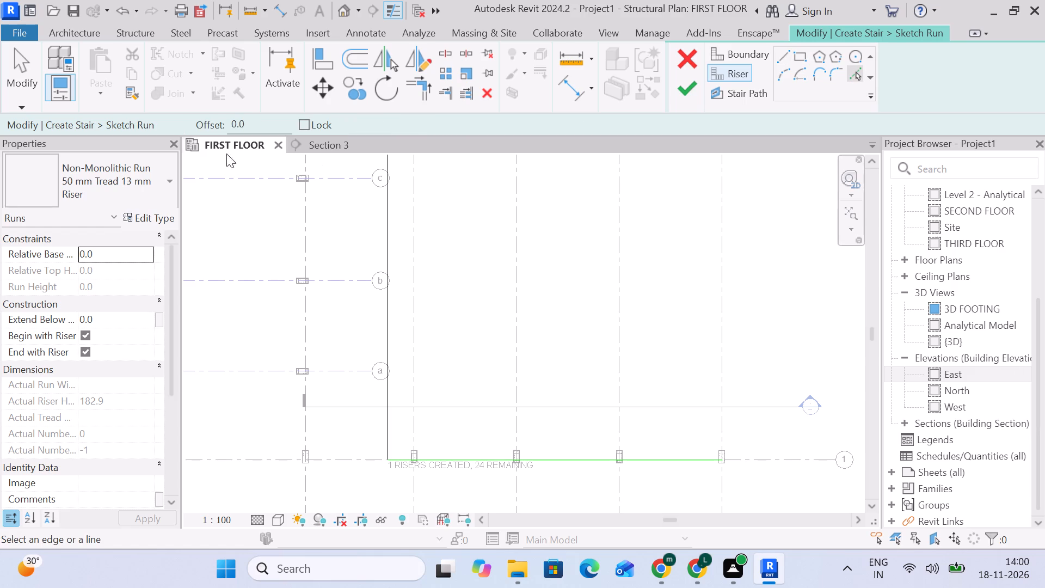
pyautogui.moveTo(271, 122); pyautogui.dragTo(214, 129)
pyautogui.write('914')
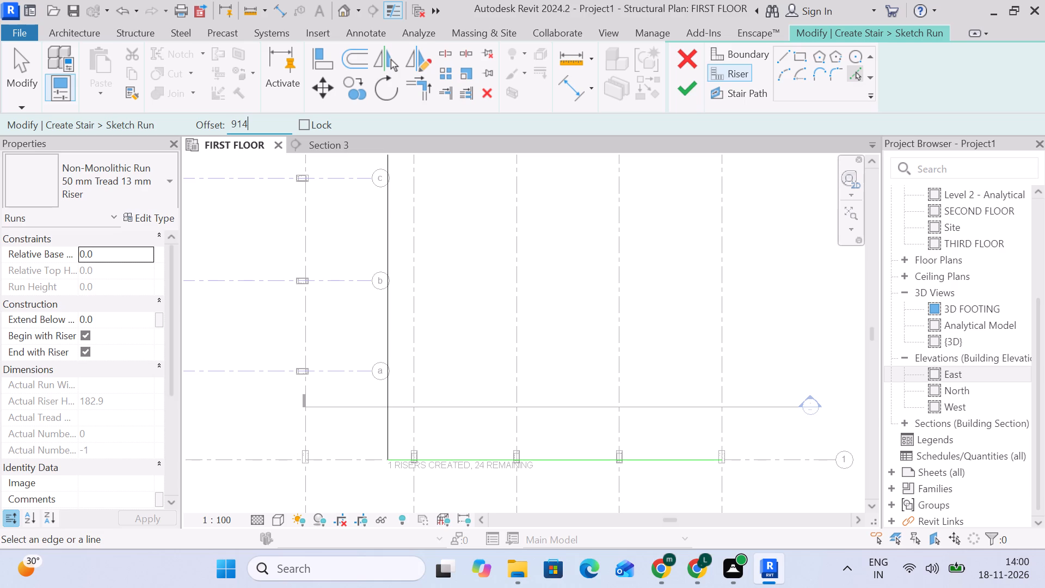
pyautogui.press('Return')
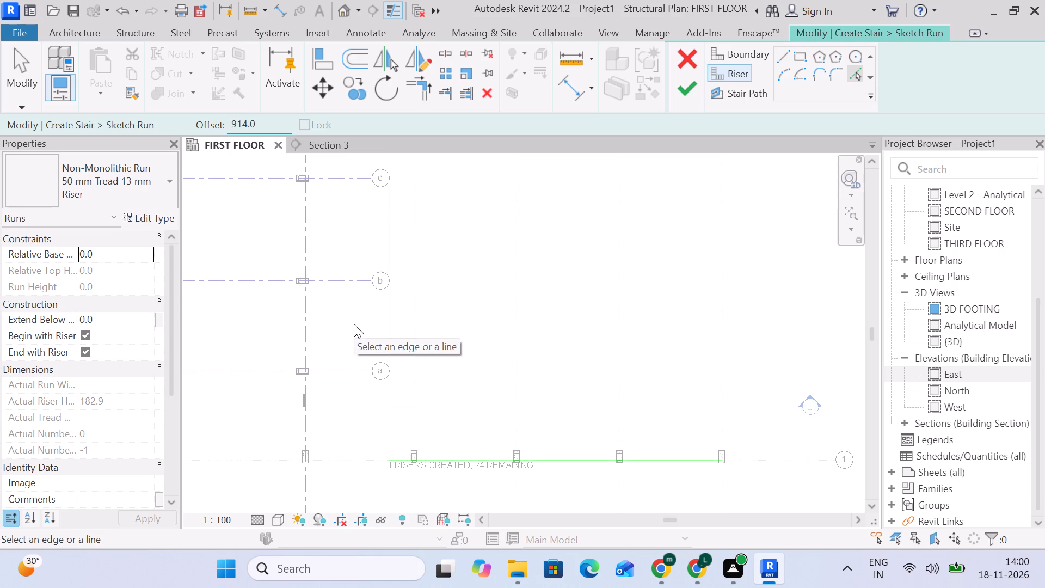
pyautogui.scroll(2, 394, 260)
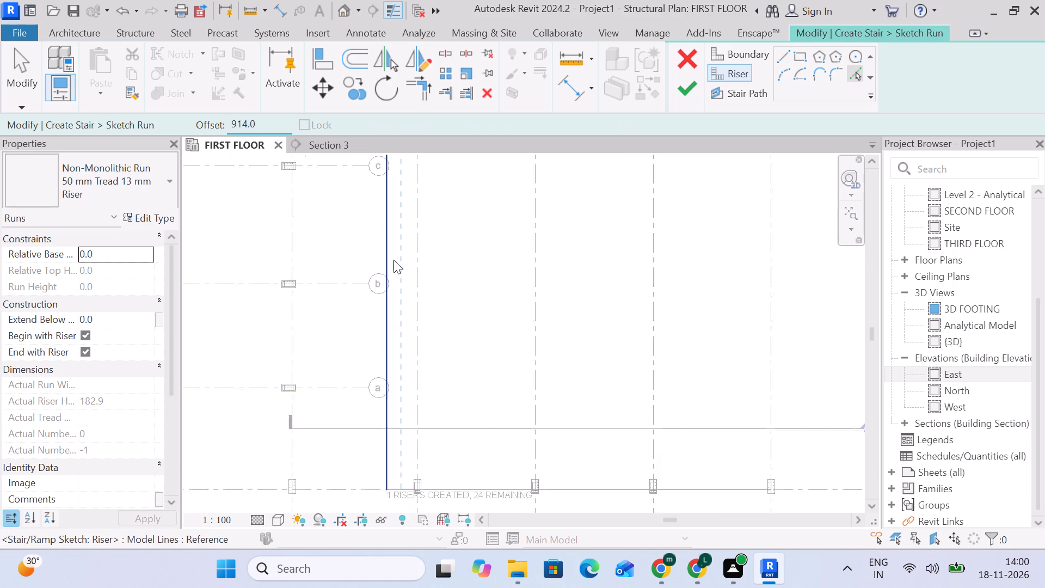
pyautogui.scroll(3, 394, 260)
pyautogui.scroll(-5, 400, 412)
pyautogui.moveTo(396, 412); pyautogui.dragTo(355, 228, button='middle')
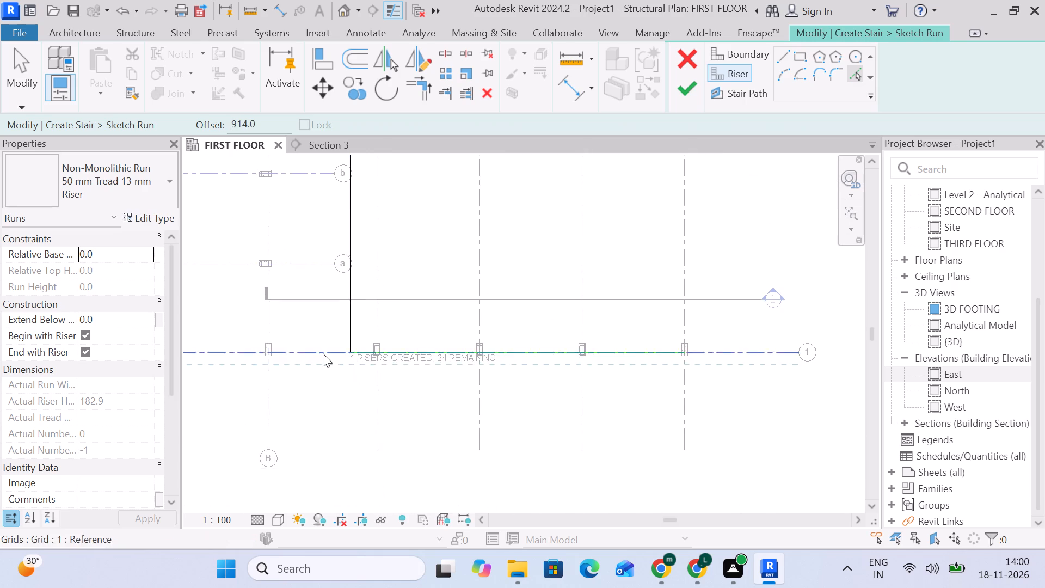
pyautogui.scroll(11, 336, 350)
pyautogui.click(357, 315)
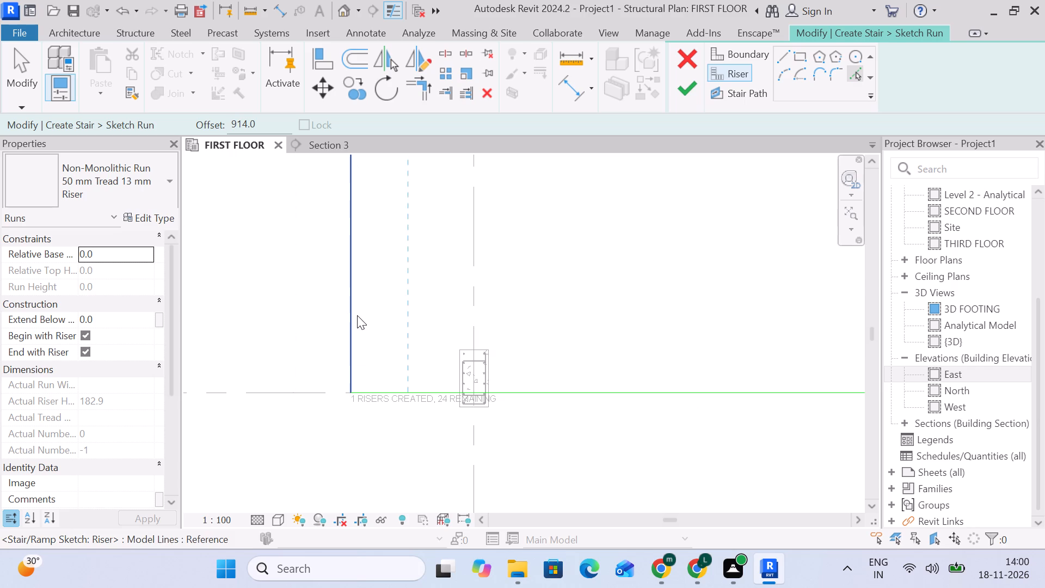
pyautogui.click(413, 313)
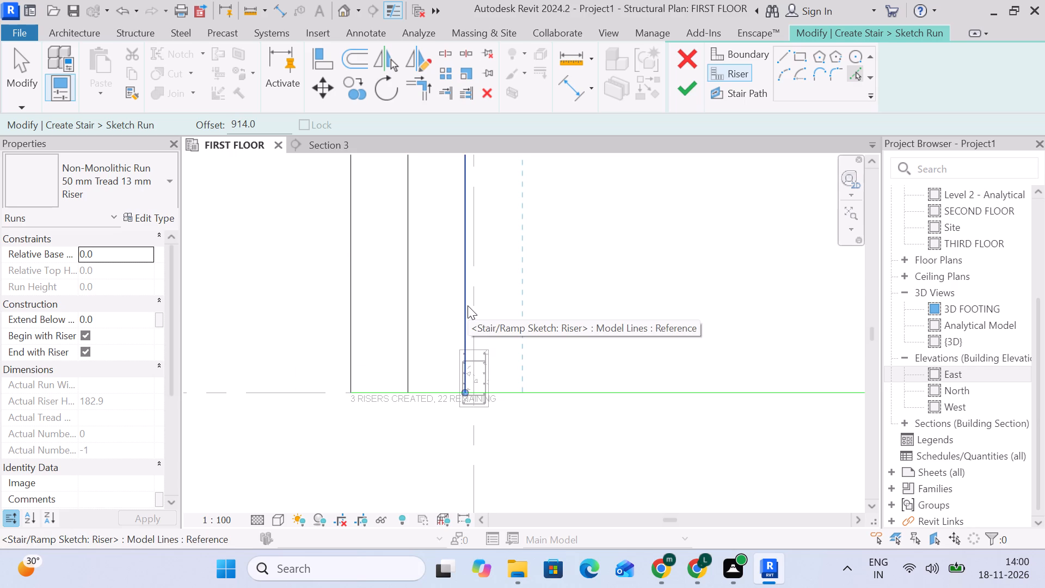
pyautogui.click(468, 305)
pyautogui.click(524, 301)
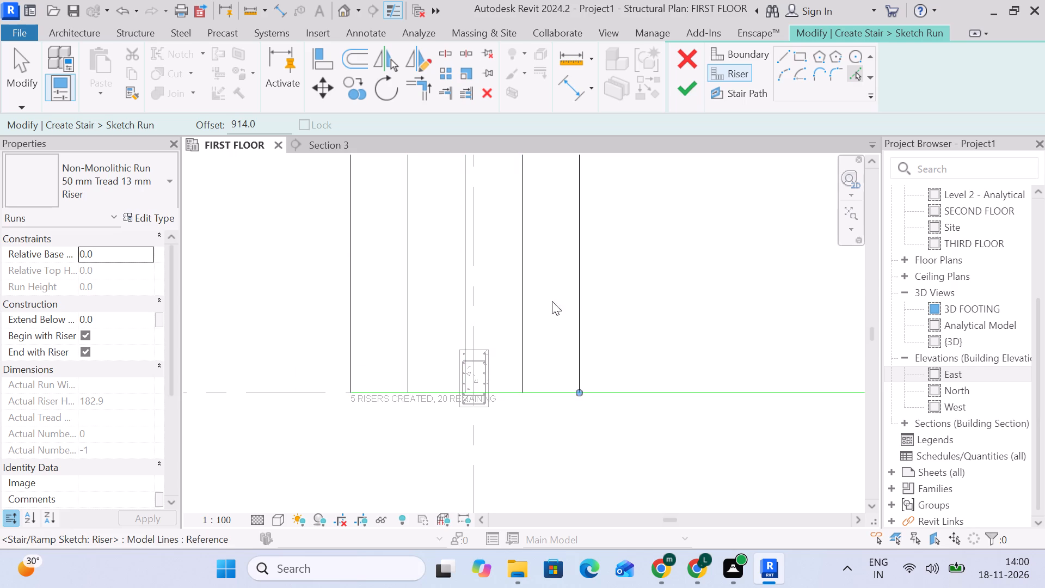
# Continue with seven more riser lines toward grid F, each offset 914 mm from the last one.
pyautogui.moveTo(559, 311); pyautogui.dragTo(389, 335, button='middle')
pyautogui.moveTo(414, 334); pyautogui.dragTo(432, 334, button='middle')
pyautogui.click(429, 322)
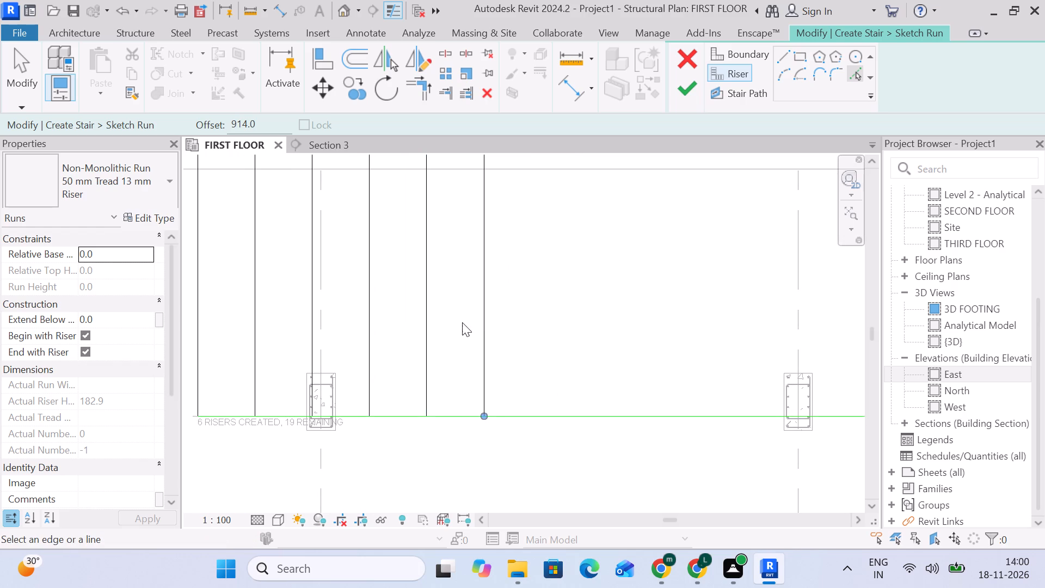
pyautogui.click(485, 330)
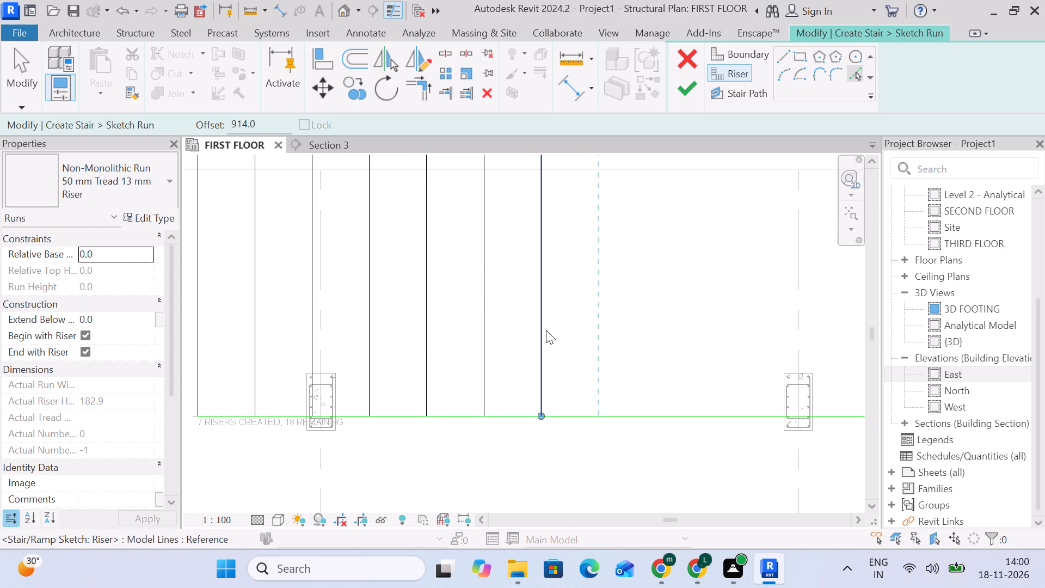
pyautogui.click(546, 330)
pyautogui.scroll(-1, 629, 335)
pyautogui.moveTo(622, 338); pyautogui.dragTo(405, 341, button='middle')
pyautogui.click(392, 329)
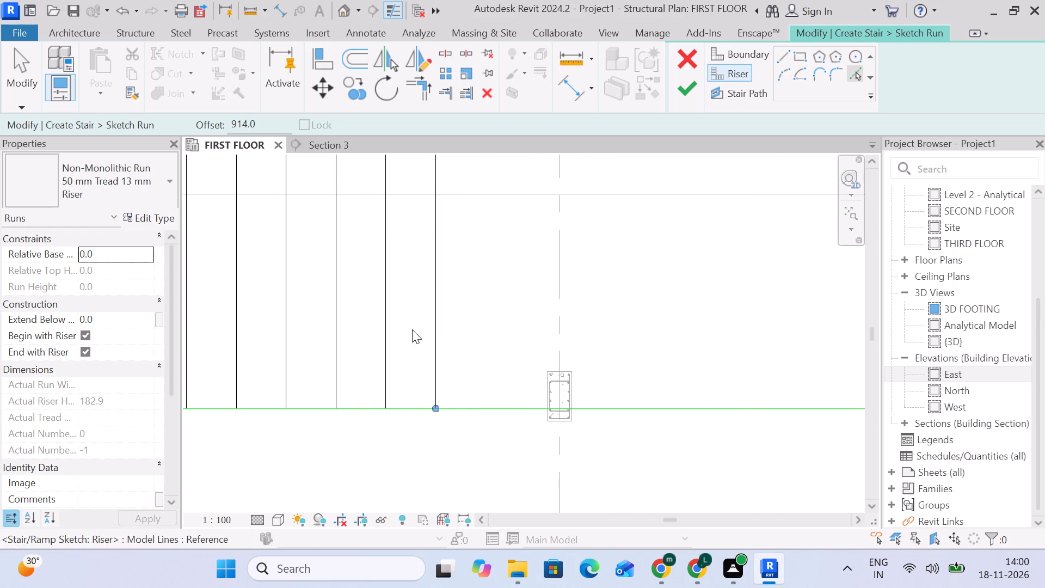
pyautogui.click(442, 327)
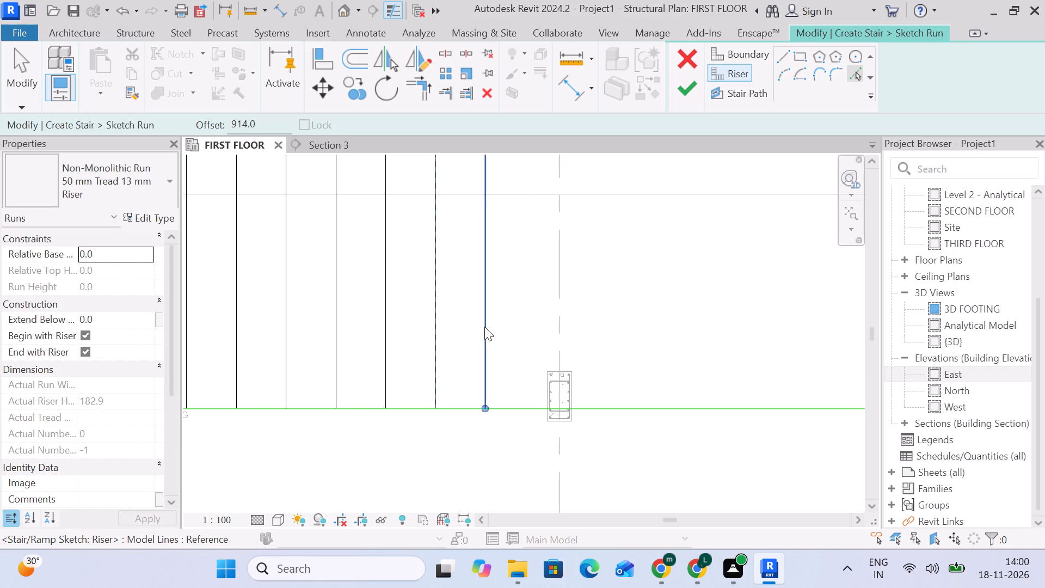
pyautogui.click(489, 327)
pyautogui.click(538, 321)
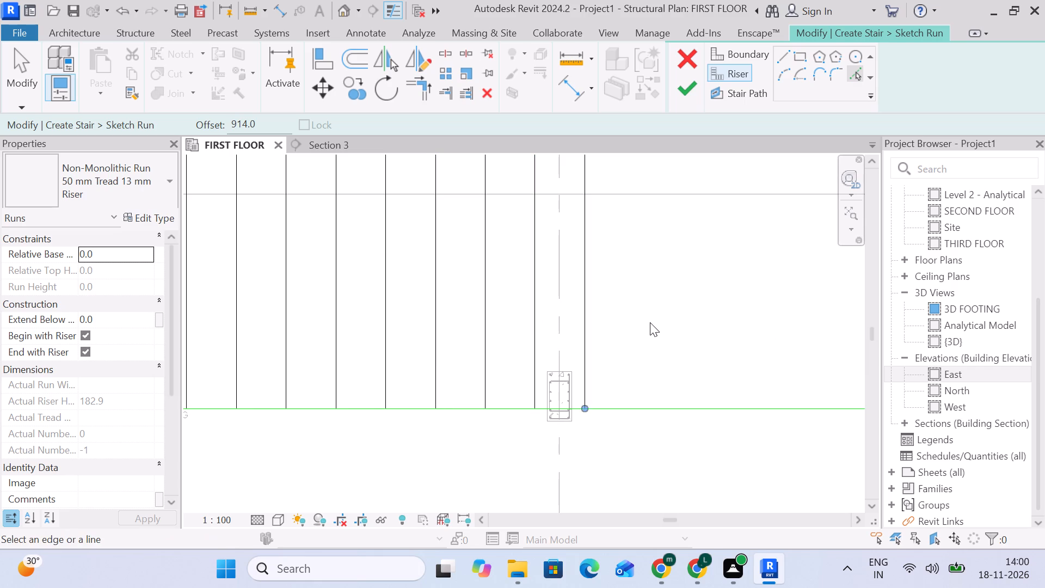
# Set the offset to 1829 mm and add one riser line beyond the last riser, on the grid F side, for a wider tread.
pyautogui.scroll(-4, 650, 323)
pyautogui.moveTo(639, 332); pyautogui.dragTo(466, 337, button='middle')
pyautogui.scroll(-5, 474, 334)
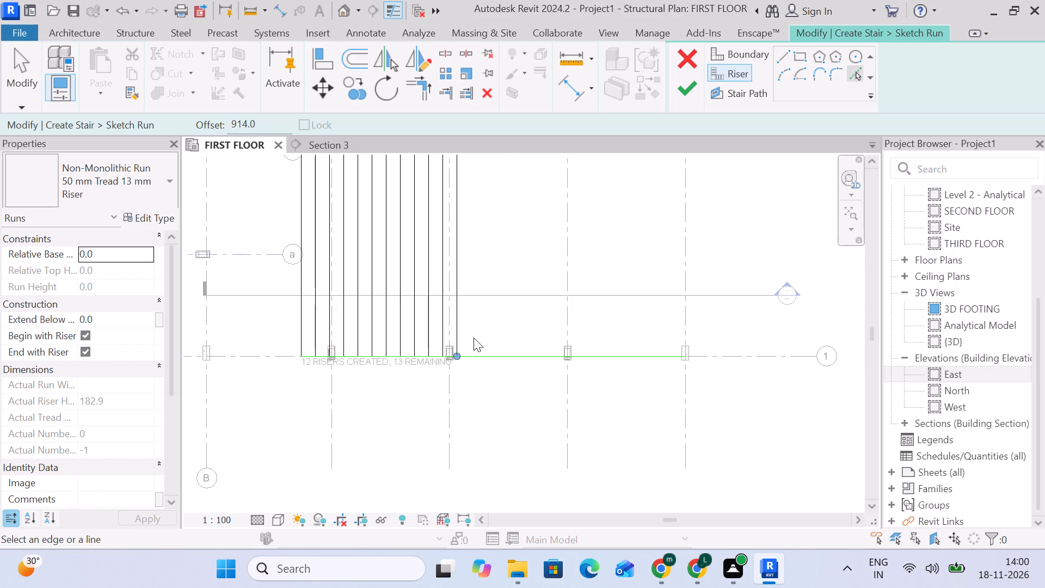
pyautogui.scroll(-4, 474, 338)
pyautogui.moveTo(273, 124); pyautogui.dragTo(199, 124)
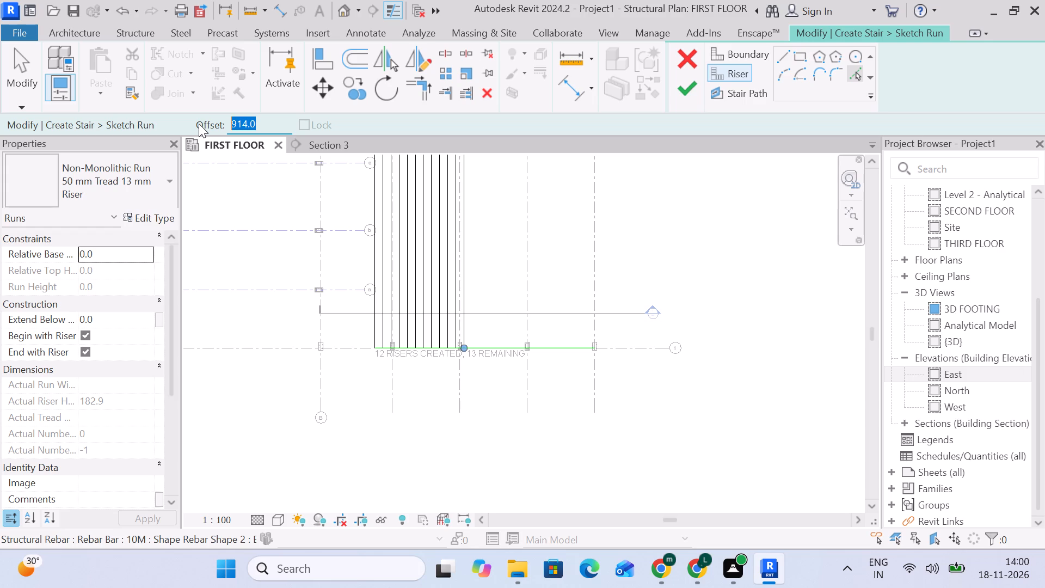
pyautogui.press('1')
pyautogui.write('829')
pyautogui.press('Return')
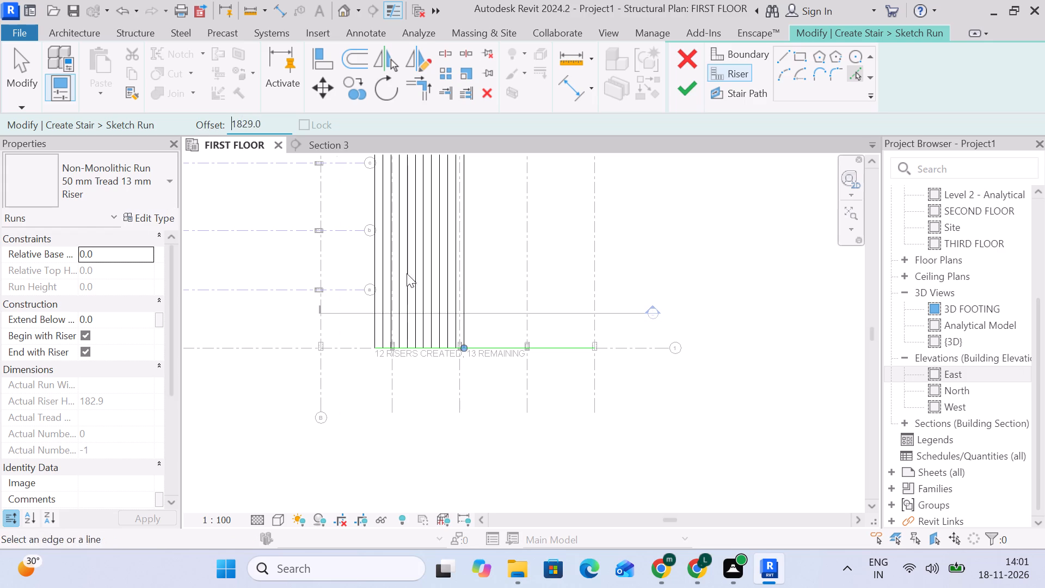
pyautogui.scroll(11, 471, 267)
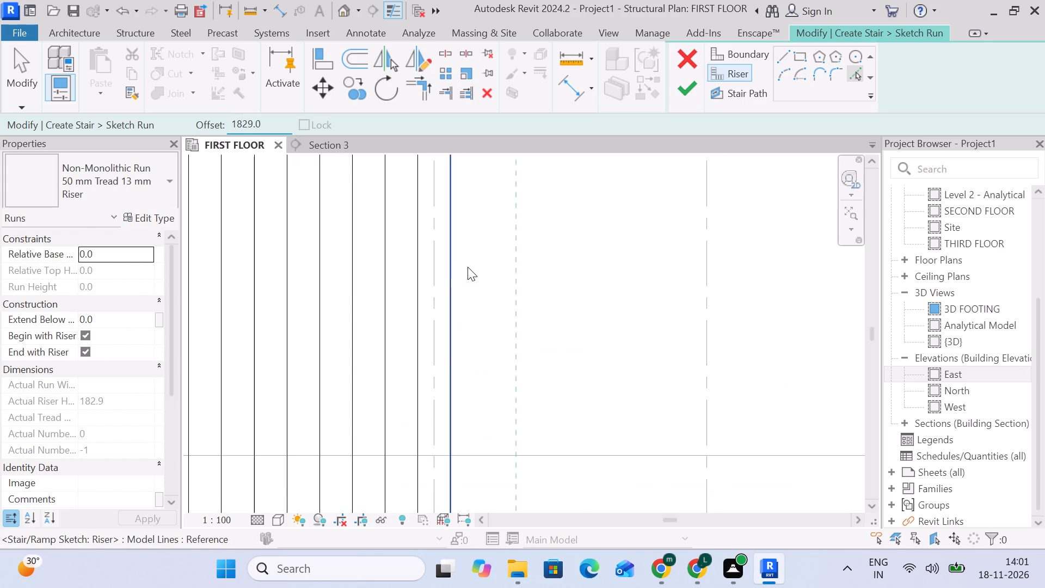
pyautogui.click(452, 268)
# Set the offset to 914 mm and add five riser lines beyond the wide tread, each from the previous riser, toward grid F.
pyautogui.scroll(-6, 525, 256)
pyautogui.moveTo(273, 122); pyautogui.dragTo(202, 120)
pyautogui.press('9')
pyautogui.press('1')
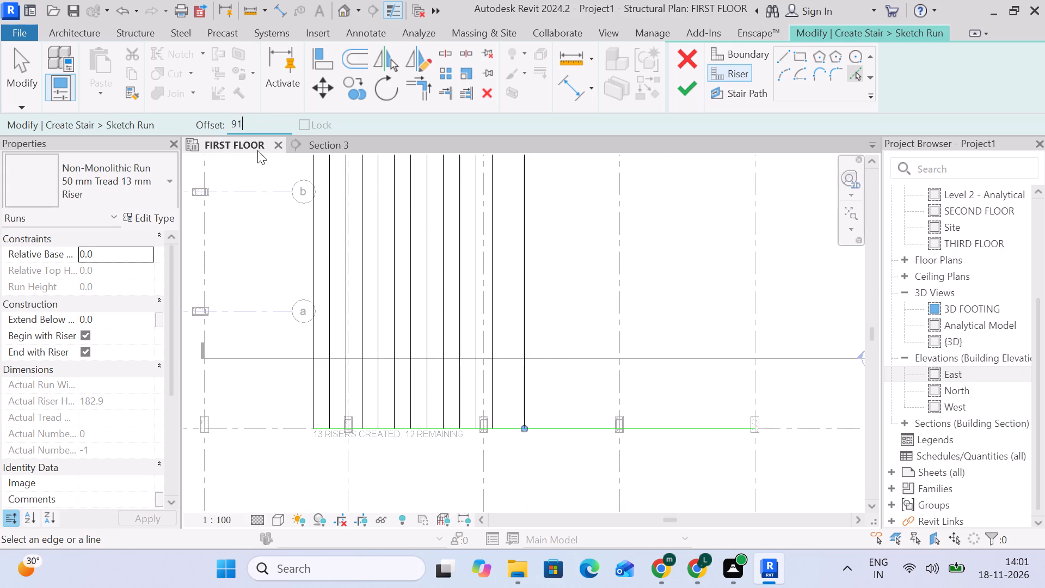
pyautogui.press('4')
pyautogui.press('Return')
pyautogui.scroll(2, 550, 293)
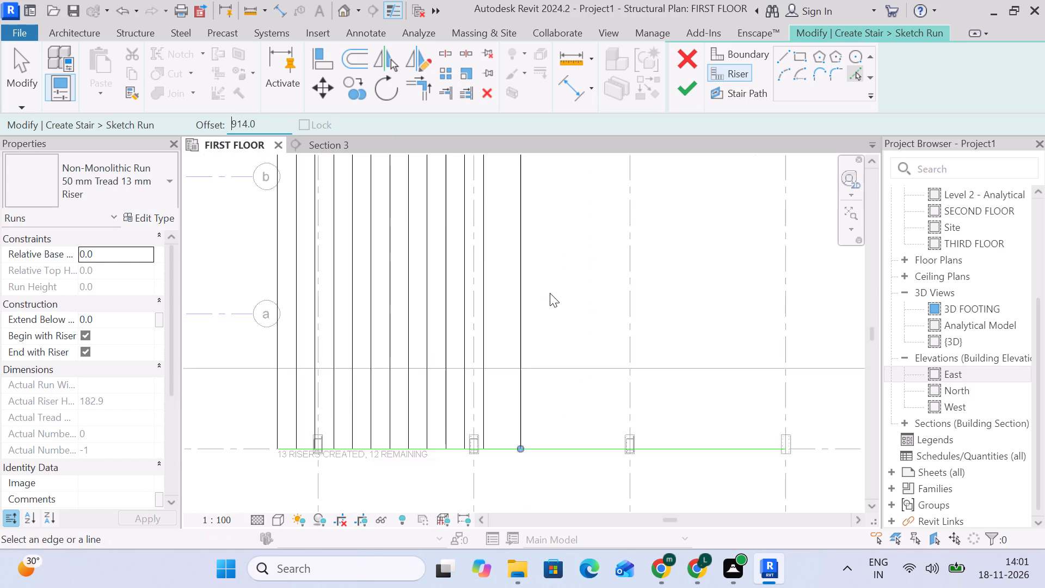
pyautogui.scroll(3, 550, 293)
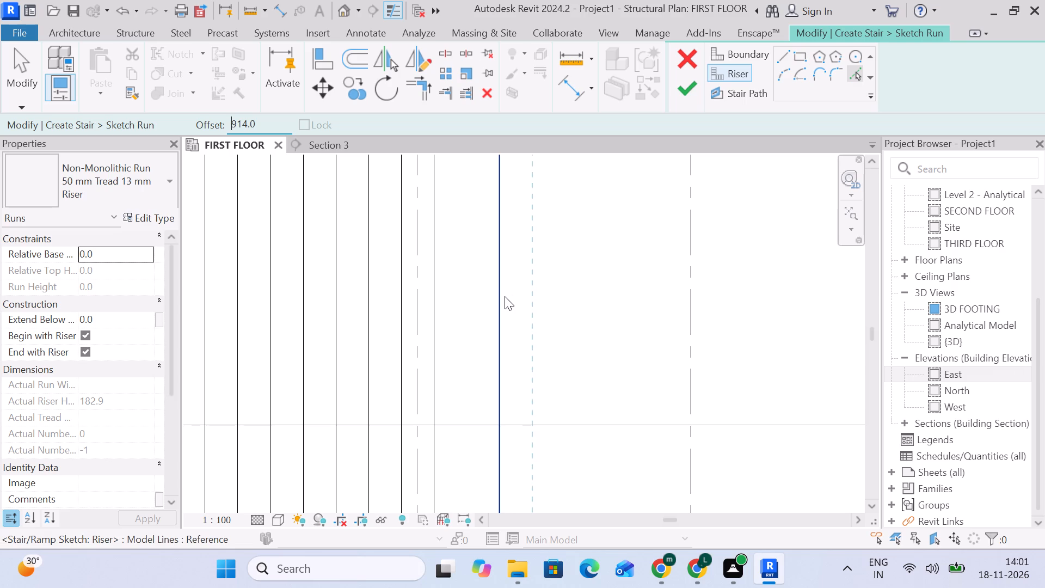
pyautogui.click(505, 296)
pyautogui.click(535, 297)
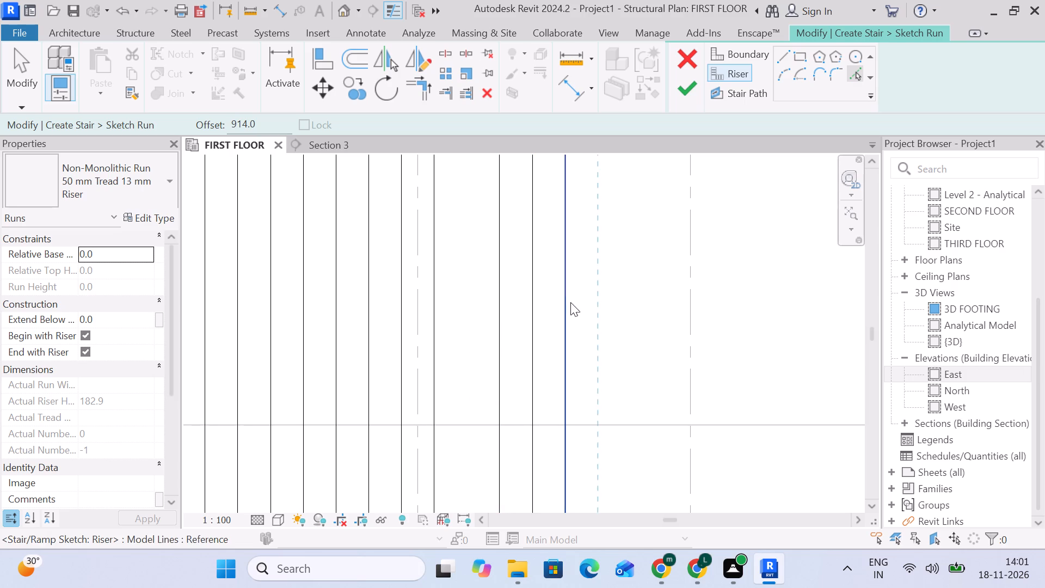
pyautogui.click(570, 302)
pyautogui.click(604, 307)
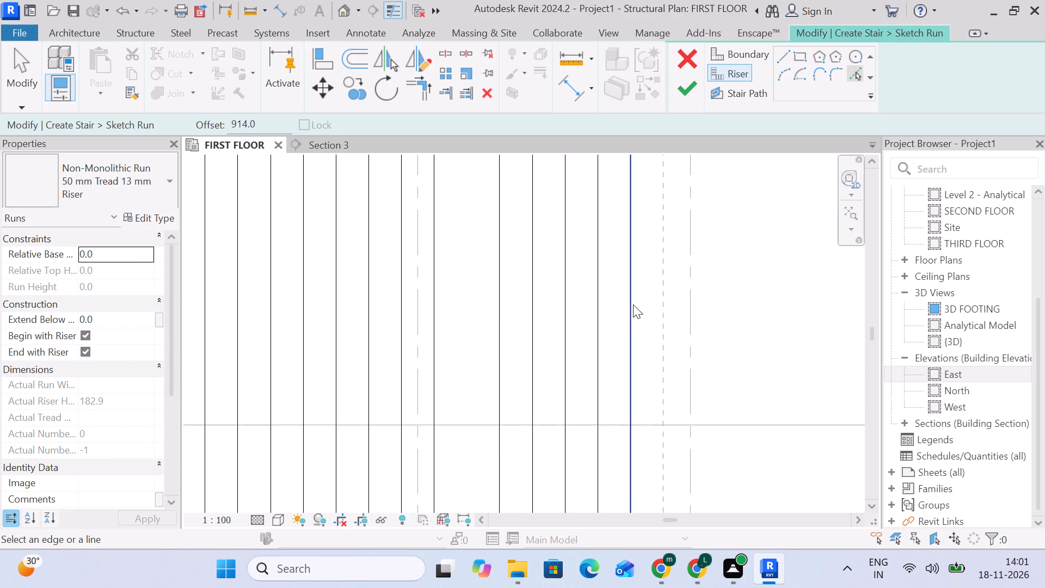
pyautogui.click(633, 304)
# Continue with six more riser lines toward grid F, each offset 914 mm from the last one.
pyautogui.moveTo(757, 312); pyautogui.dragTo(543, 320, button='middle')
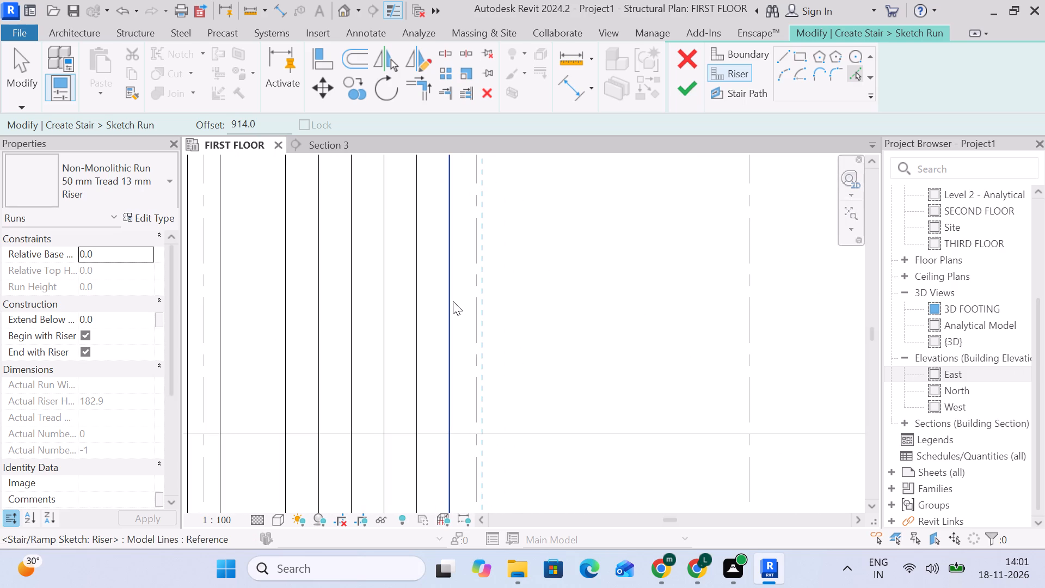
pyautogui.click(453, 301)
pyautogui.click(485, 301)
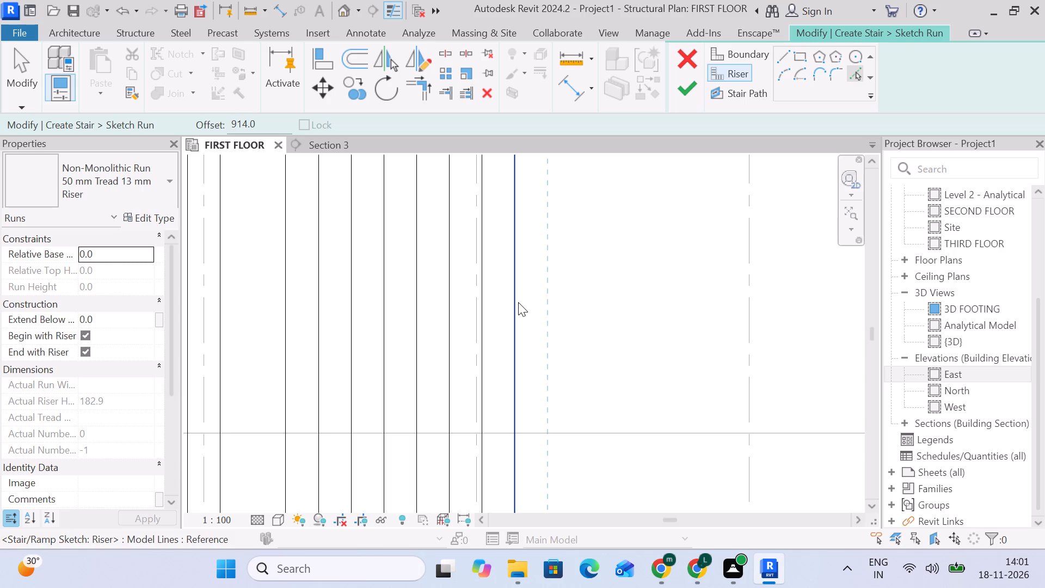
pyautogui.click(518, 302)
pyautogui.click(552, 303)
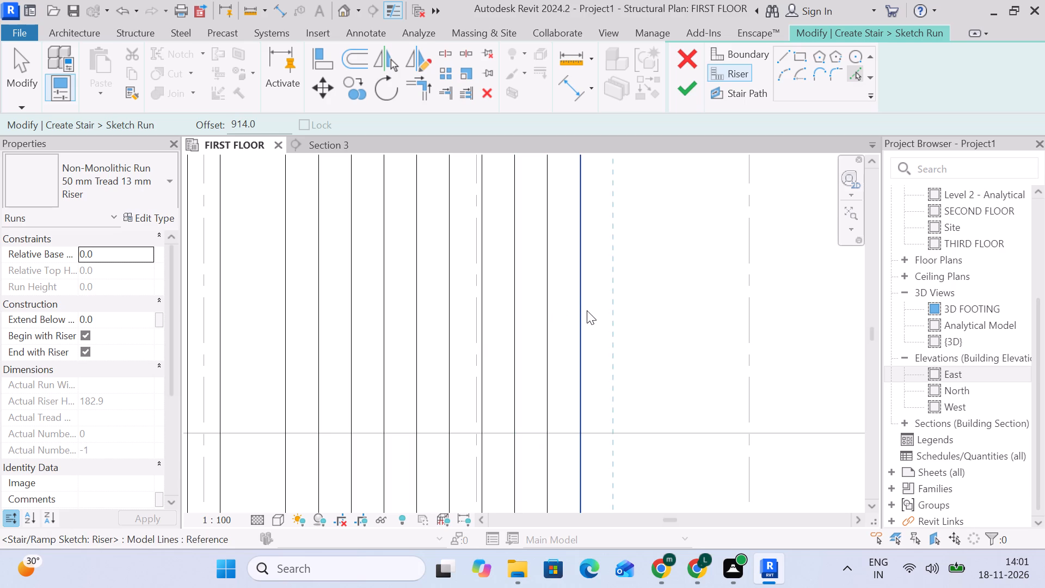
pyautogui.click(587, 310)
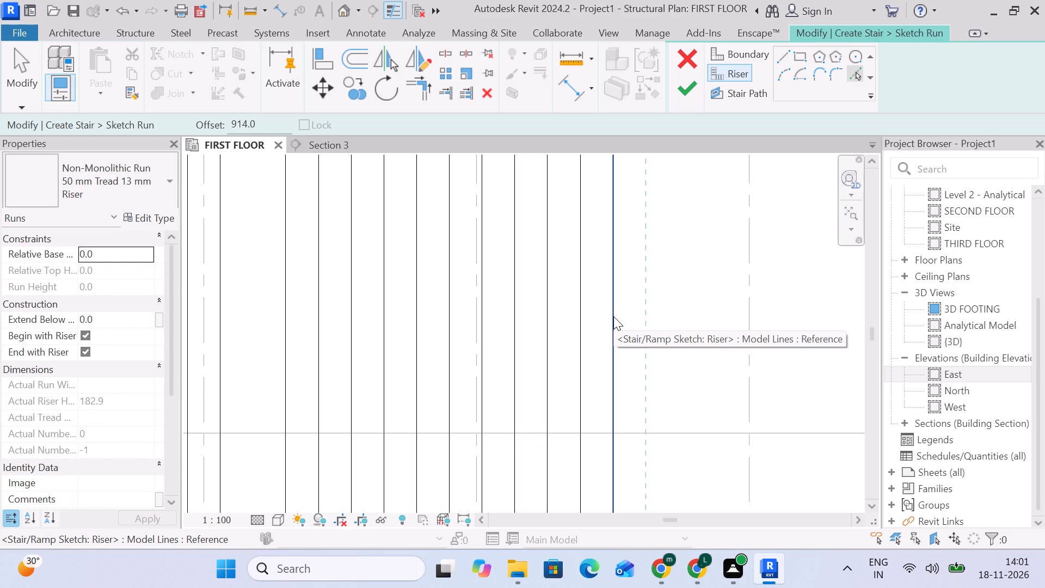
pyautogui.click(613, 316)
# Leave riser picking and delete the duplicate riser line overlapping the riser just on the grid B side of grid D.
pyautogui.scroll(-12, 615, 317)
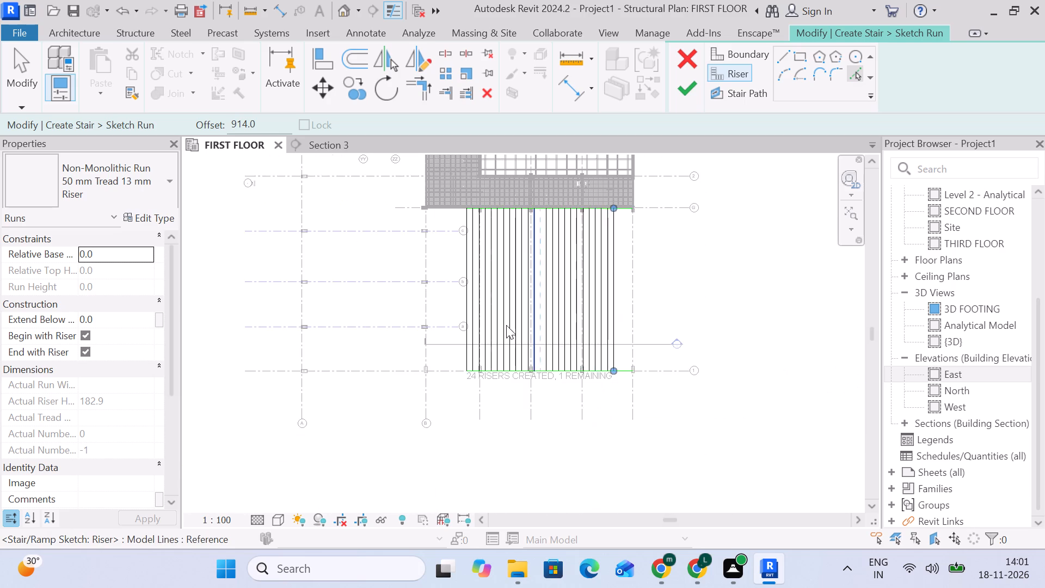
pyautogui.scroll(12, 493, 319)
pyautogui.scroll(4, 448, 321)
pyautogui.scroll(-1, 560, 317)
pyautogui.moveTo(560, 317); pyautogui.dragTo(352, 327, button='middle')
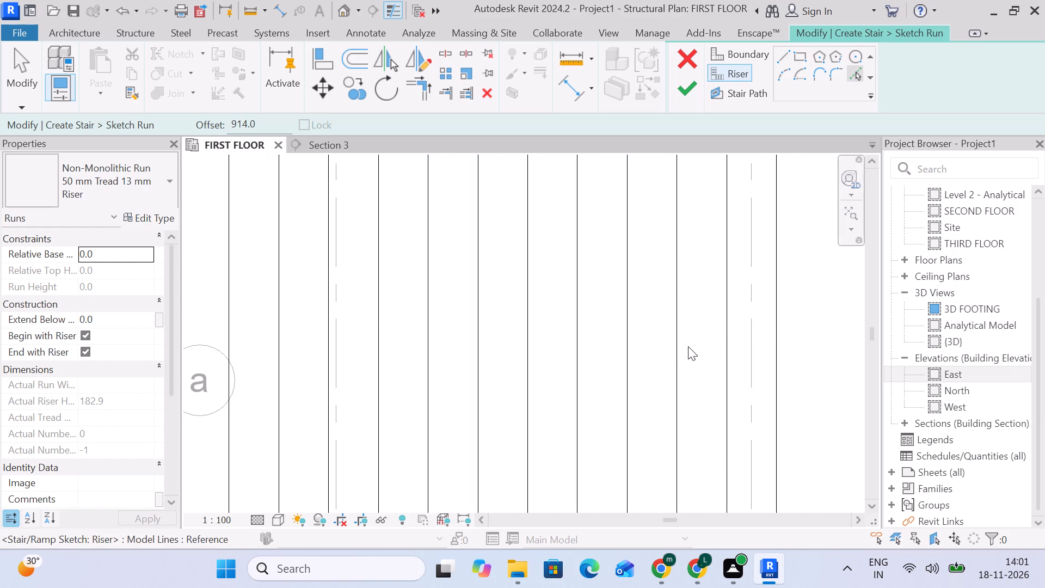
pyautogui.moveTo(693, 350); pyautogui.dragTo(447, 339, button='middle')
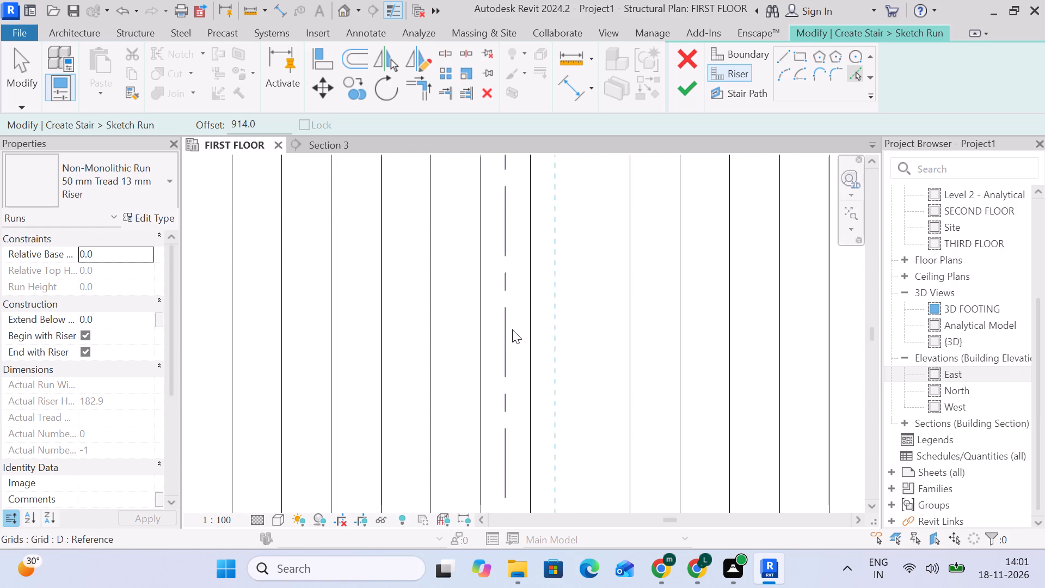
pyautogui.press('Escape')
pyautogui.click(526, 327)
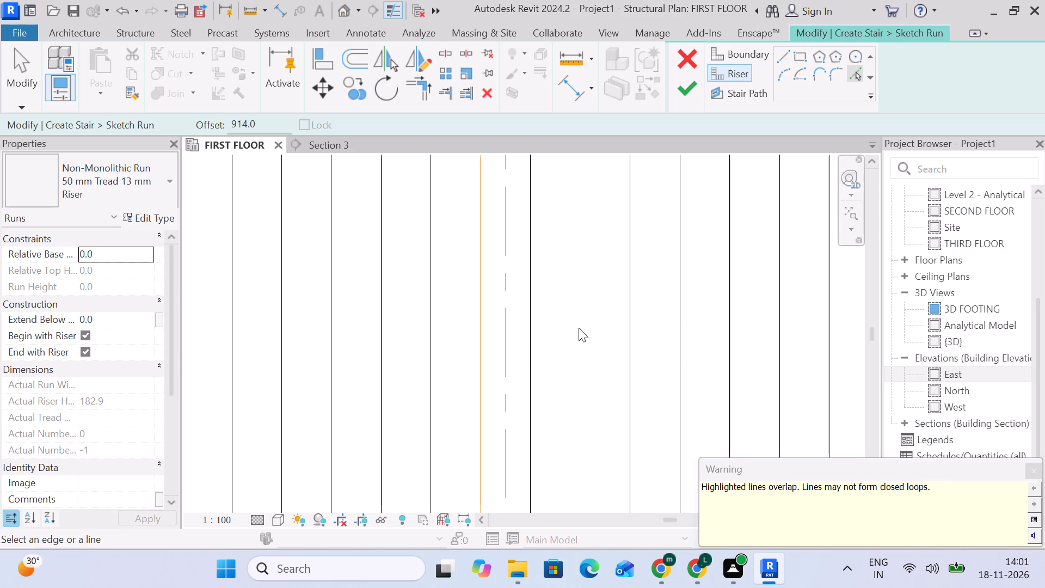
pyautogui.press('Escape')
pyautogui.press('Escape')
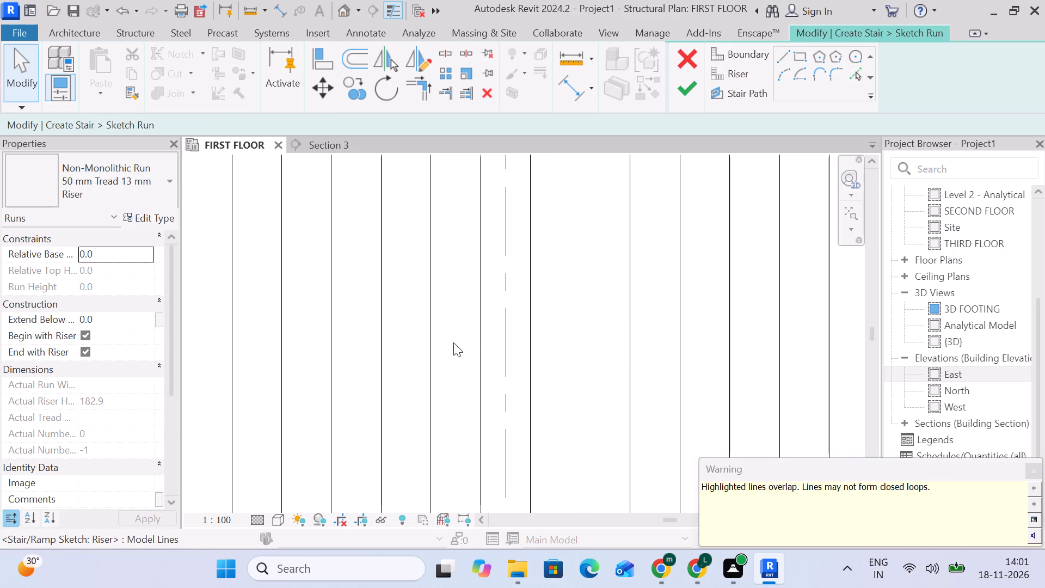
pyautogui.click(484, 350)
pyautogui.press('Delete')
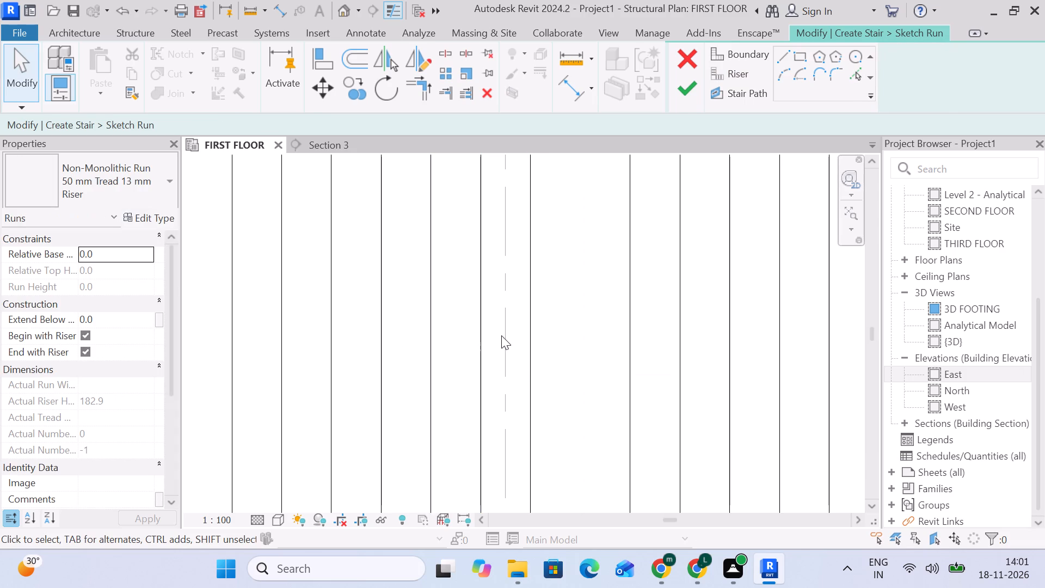
# Delete the last riser line before the wide tread, just past grid D.
pyautogui.click(524, 338)
pyautogui.click(532, 339)
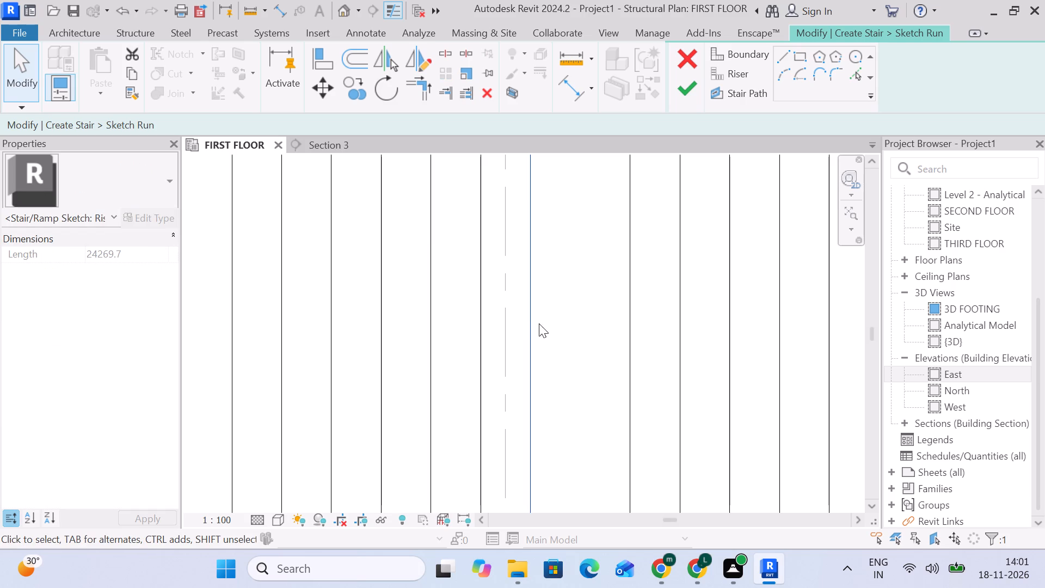
pyautogui.press('Delete')
# Delete all the riser lines beyond the wide tread, on the grid F side of grid D.
pyautogui.scroll(-12, 543, 327)
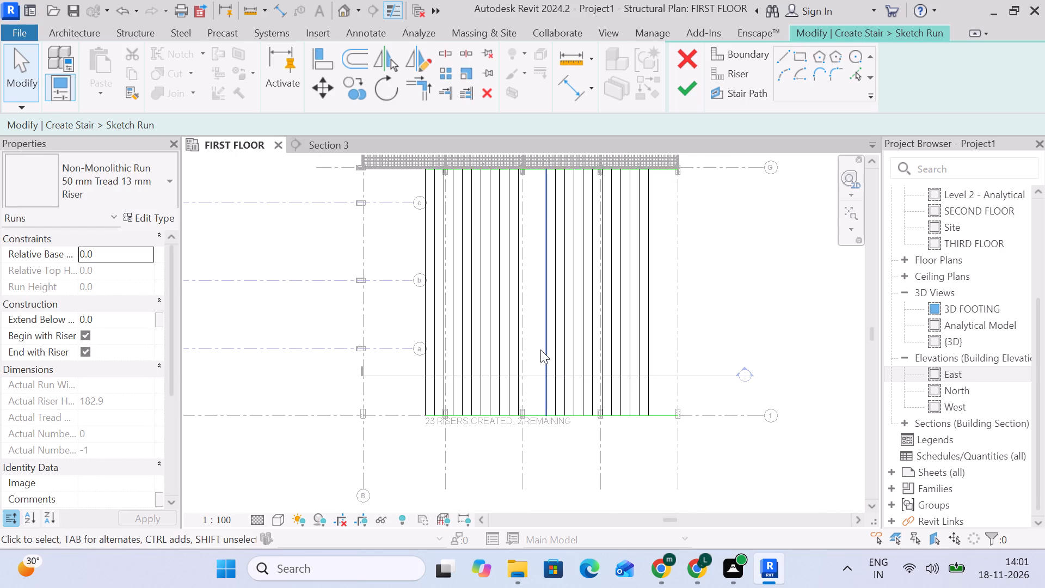
pyautogui.moveTo(534, 333); pyautogui.dragTo(521, 319)
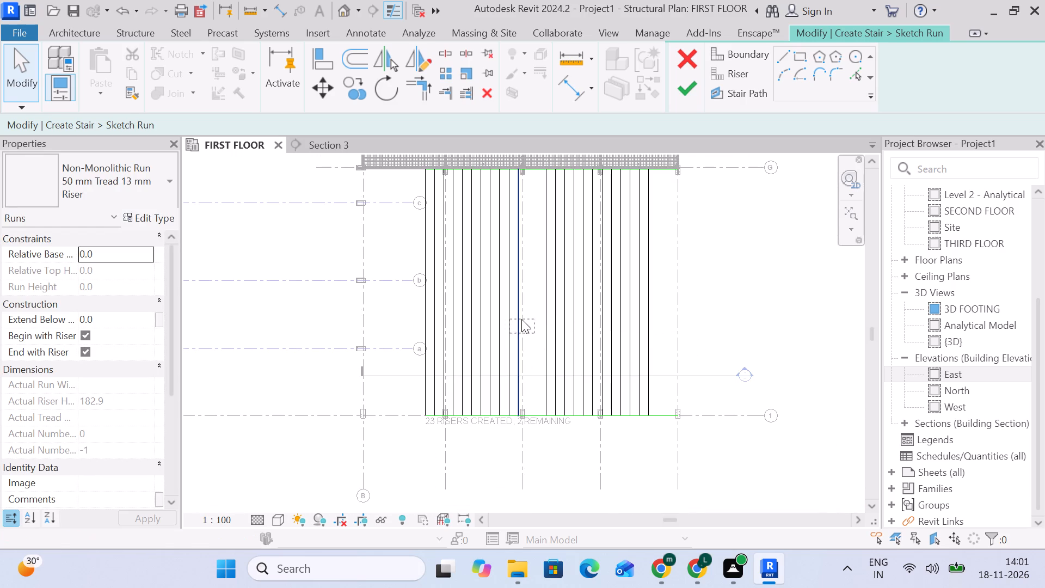
pyautogui.moveTo(521, 319); pyautogui.dragTo(530, 319)
pyautogui.moveTo(665, 329); pyautogui.dragTo(531, 325)
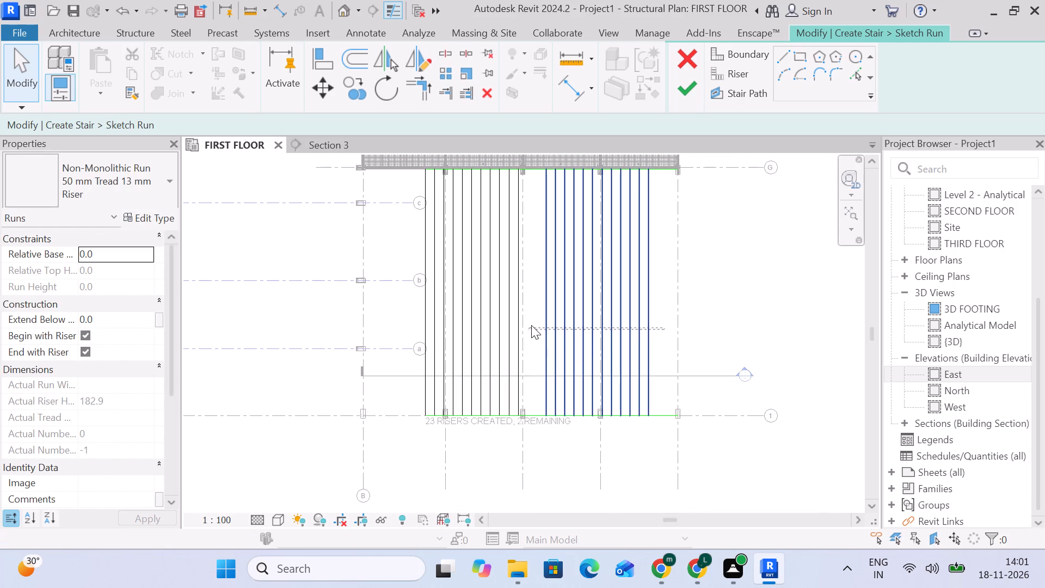
pyautogui.moveTo(531, 325); pyautogui.dragTo(530, 326)
pyautogui.press('Delete')
# Add one riser line by picking the last remaining riser at an 1829 mm offset toward grid F.
pyautogui.scroll(9, 525, 398)
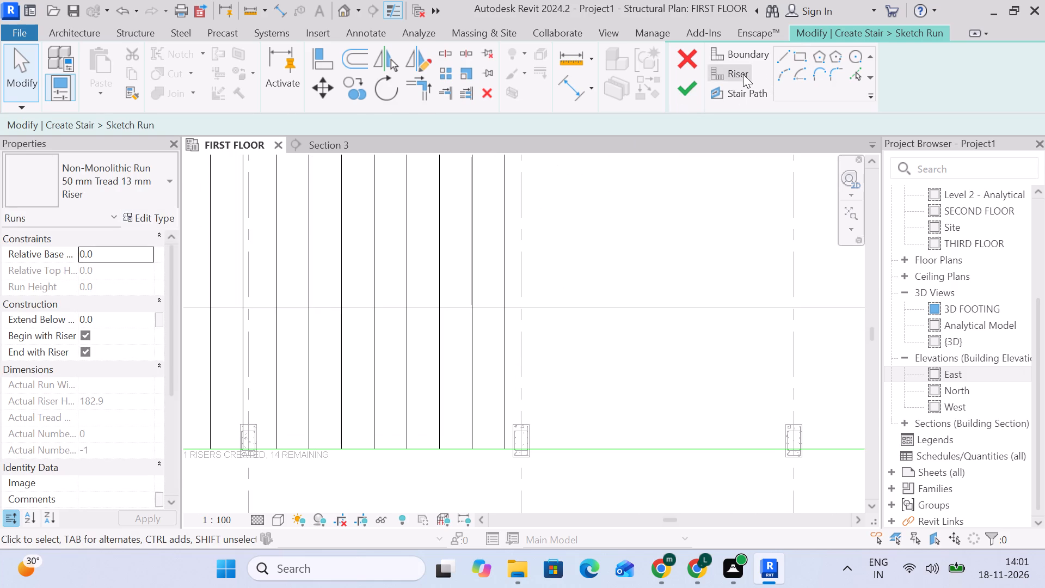
pyautogui.click(743, 74)
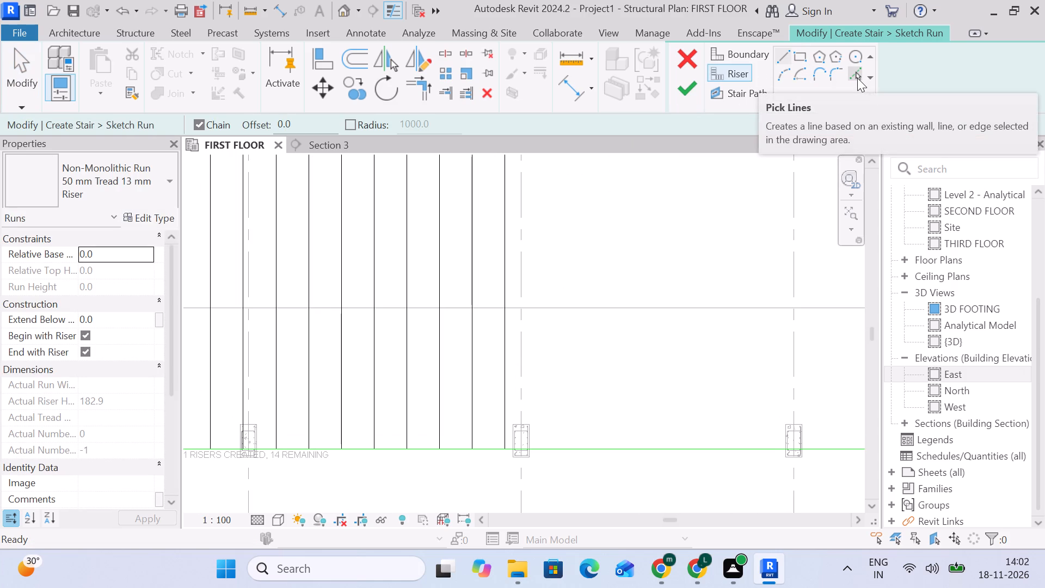
pyautogui.click(854, 79)
pyautogui.moveTo(275, 126); pyautogui.dragTo(180, 136)
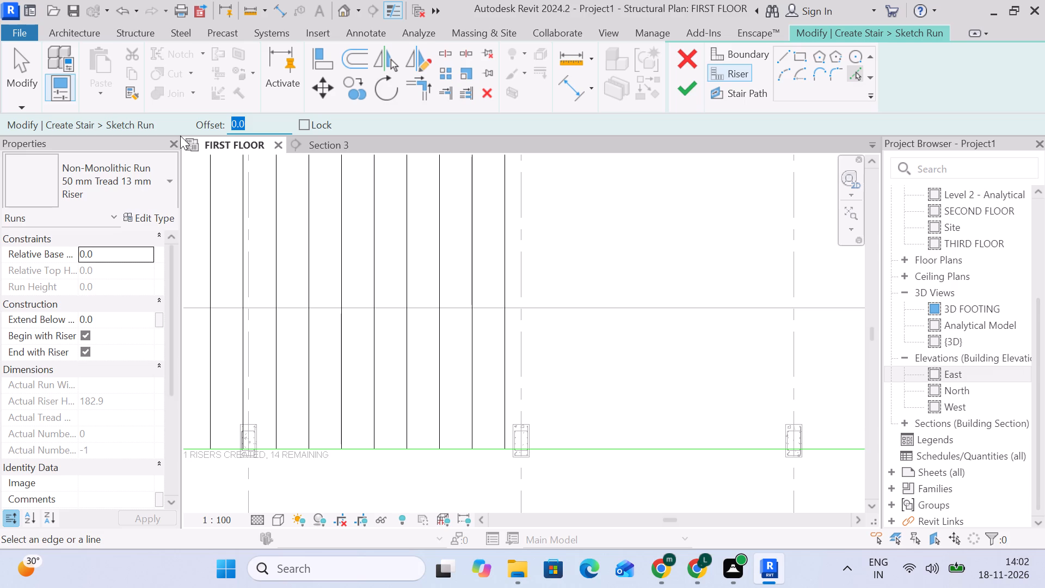
pyautogui.press('1')
pyautogui.write('829')
pyautogui.press('Return')
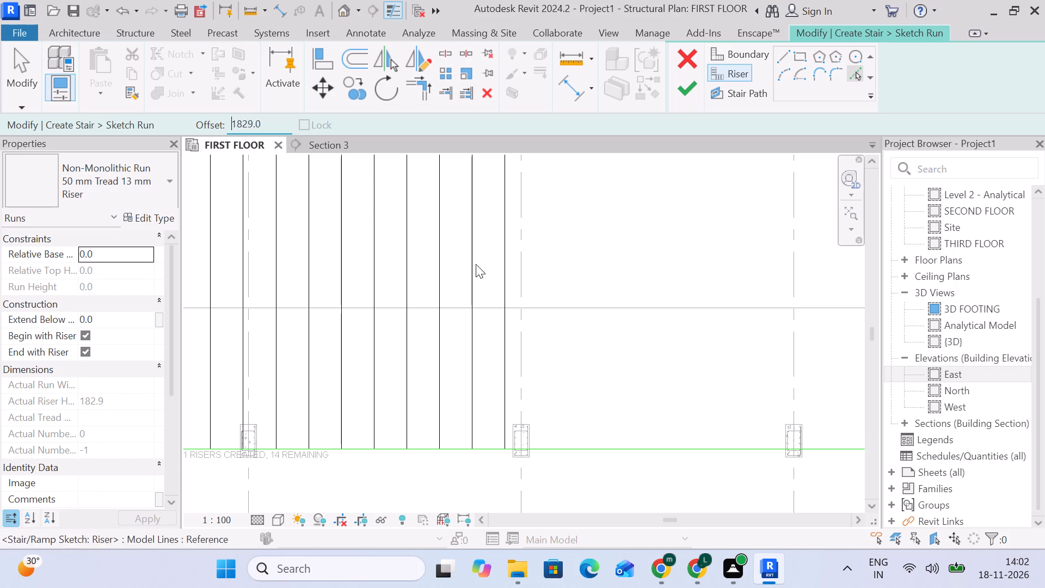
pyautogui.click(507, 264)
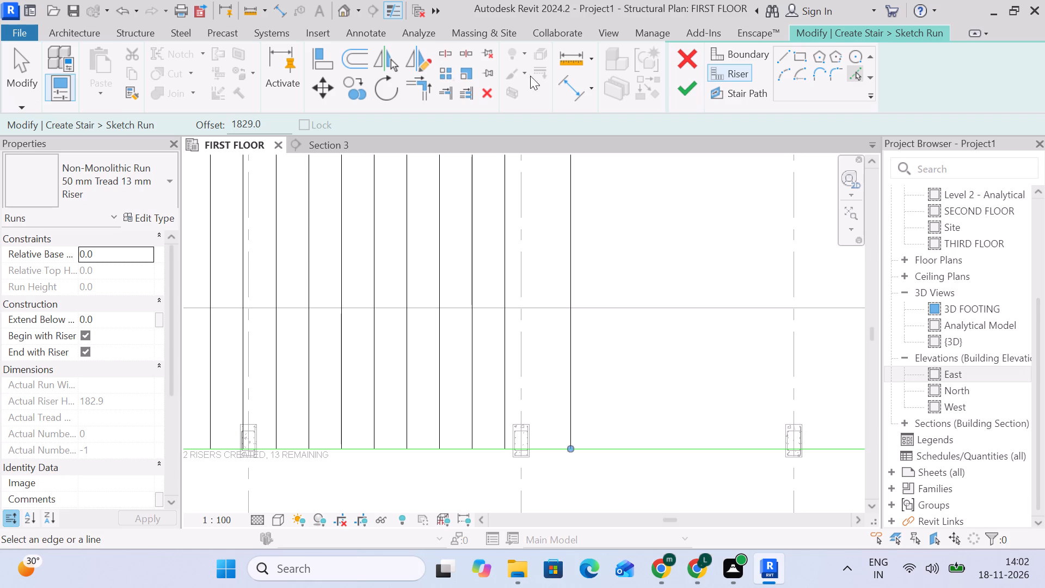
# Set the offset to 914 mm and add five riser lines beyond the wide tread, each from the previous riser, toward grid F.
pyautogui.moveTo(280, 115); pyautogui.dragTo(210, 121)
pyautogui.moveTo(294, 121); pyautogui.dragTo(264, 127)
pyautogui.moveTo(264, 127); pyautogui.dragTo(189, 130)
pyautogui.write('91')
pyautogui.press('4')
pyautogui.press('Return')
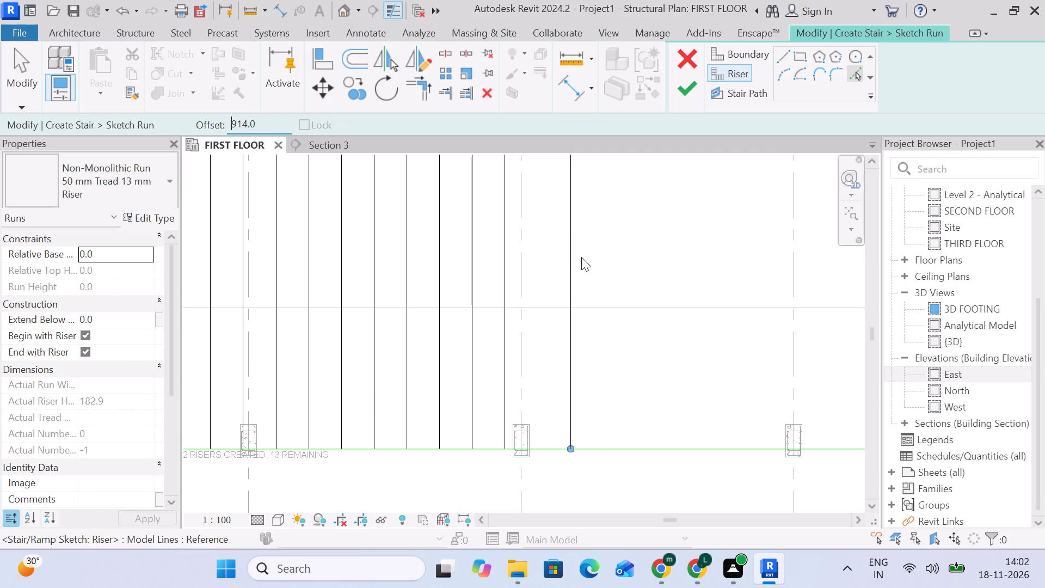
pyautogui.moveTo(587, 260); pyautogui.dragTo(327, 368, button='middle')
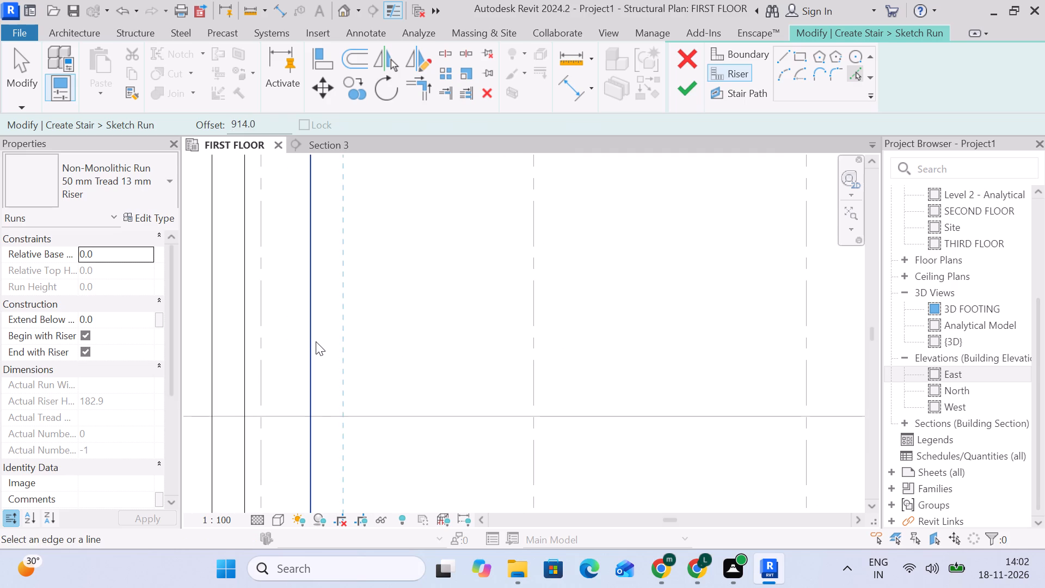
pyautogui.click(313, 341)
pyautogui.click(349, 339)
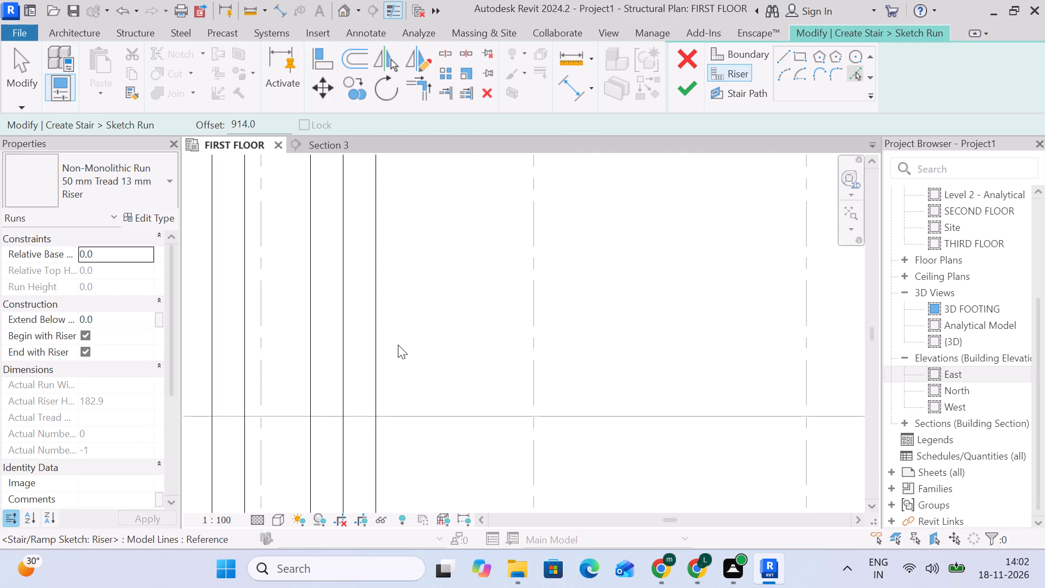
pyautogui.click(379, 343)
pyautogui.click(409, 341)
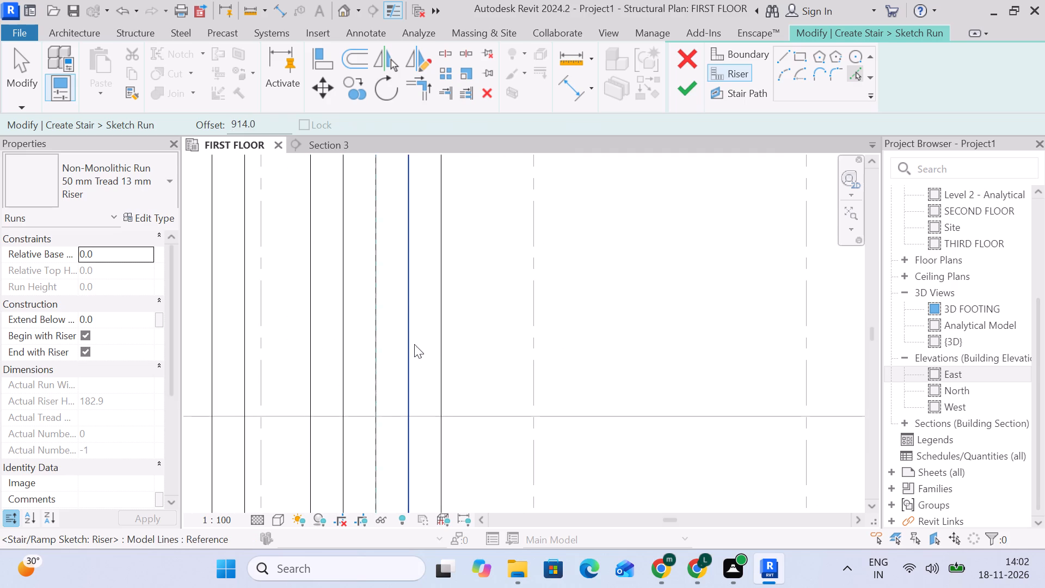
pyautogui.click(445, 344)
# Continue with five more riser lines toward grid F, each offset 914 mm from the last one.
pyautogui.click(478, 347)
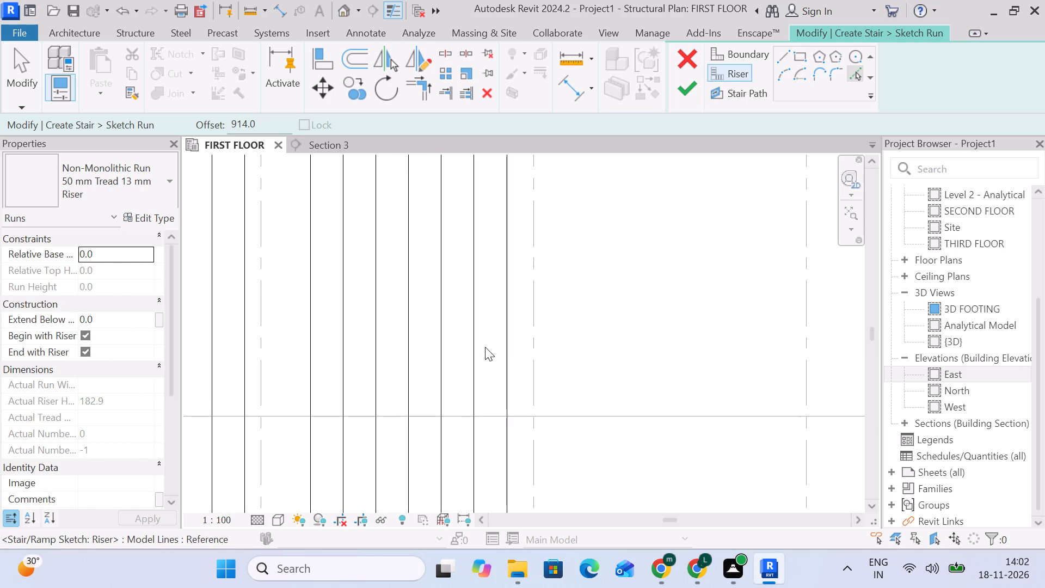
pyautogui.click(511, 345)
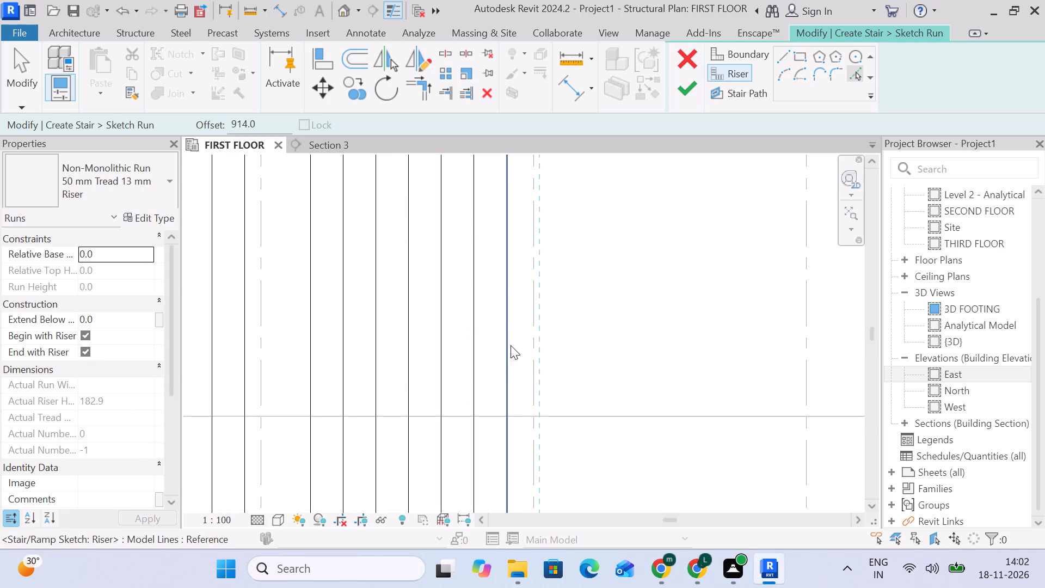
pyautogui.click(544, 344)
pyautogui.click(576, 347)
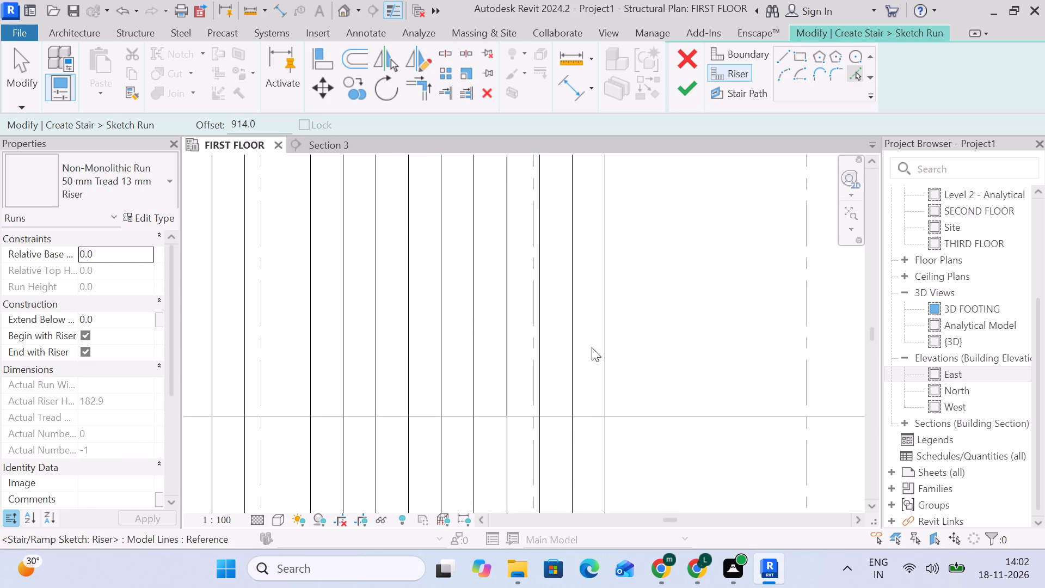
pyautogui.click(609, 347)
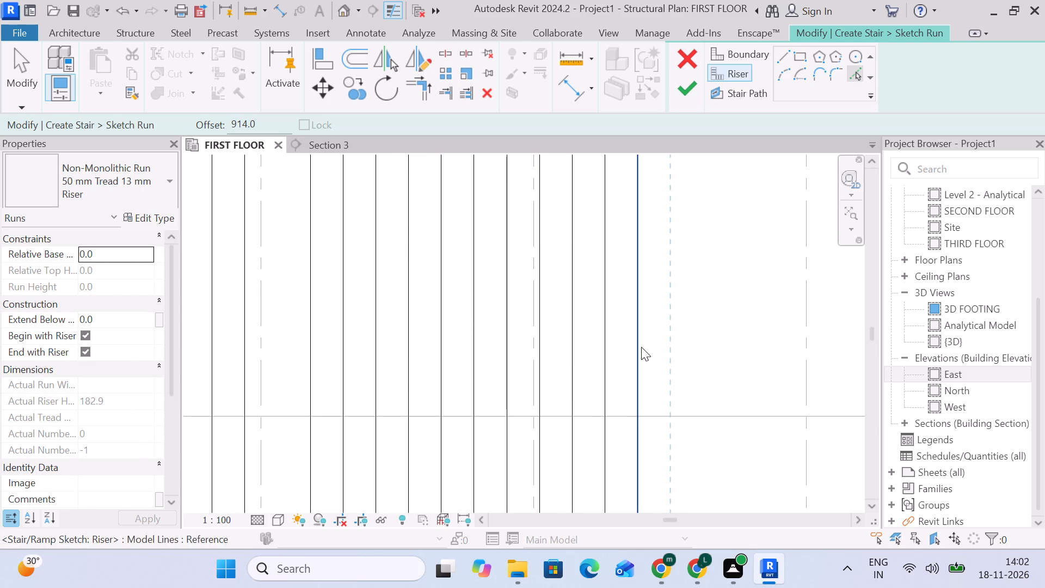
# Add one more riser line at a 914 mm offset from the last riser, toward grid F.
pyautogui.moveTo(642, 346); pyautogui.dragTo(647, 345)
# Set the offset to 1829 mm and add one riser line from the last riser, toward grid F.
pyautogui.scroll(-4, 660, 346)
pyautogui.moveTo(654, 350); pyautogui.dragTo(570, 287, button='middle')
pyautogui.scroll(-9, 580, 277)
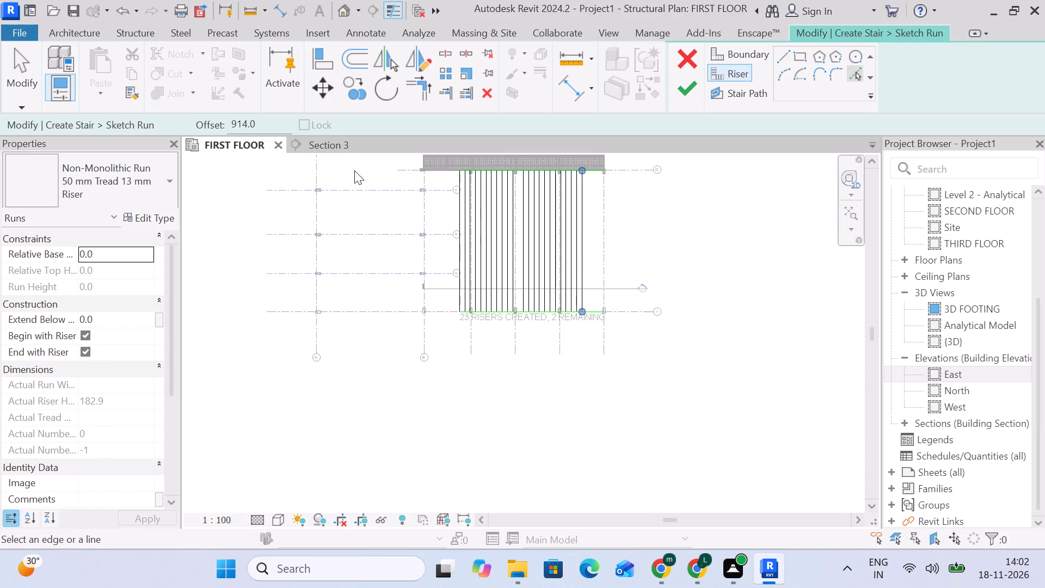
pyautogui.moveTo(277, 124); pyautogui.dragTo(193, 127)
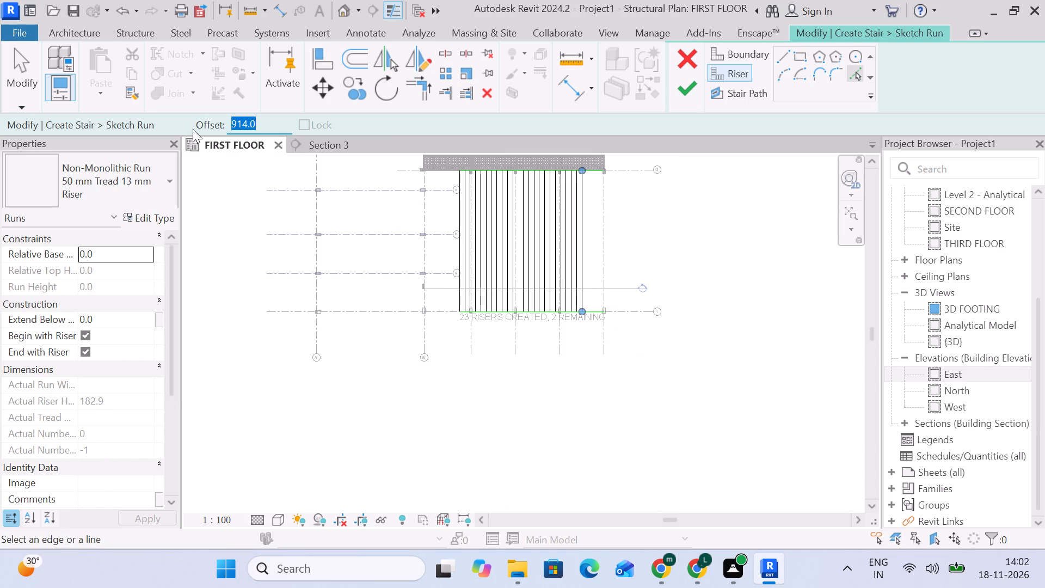
pyautogui.press('1')
pyautogui.press('8')
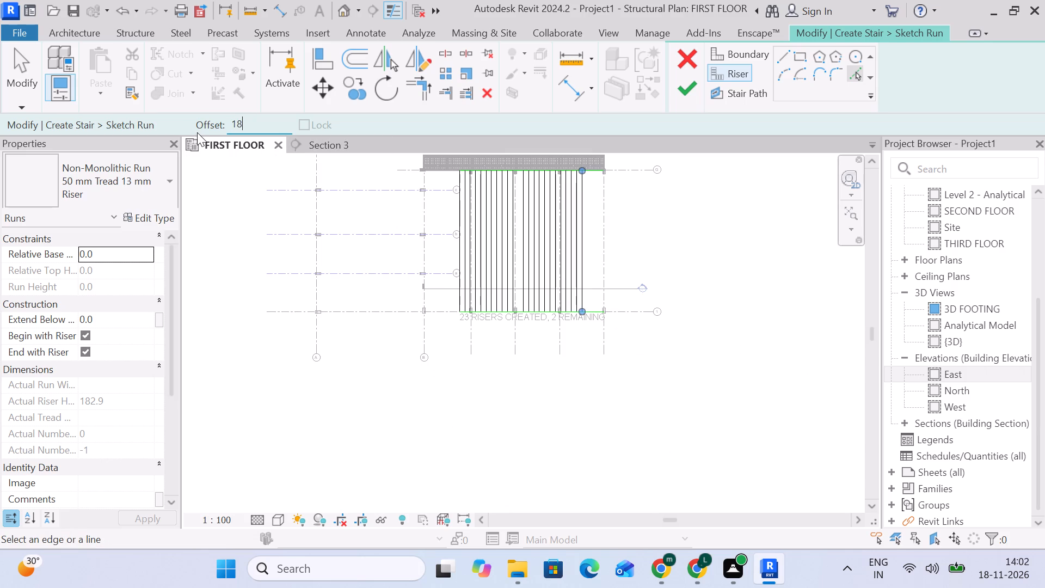
pyautogui.press('2')
pyautogui.press('9')
pyautogui.press('Return')
pyautogui.scroll(3, 551, 247)
pyautogui.scroll(3, 620, 216)
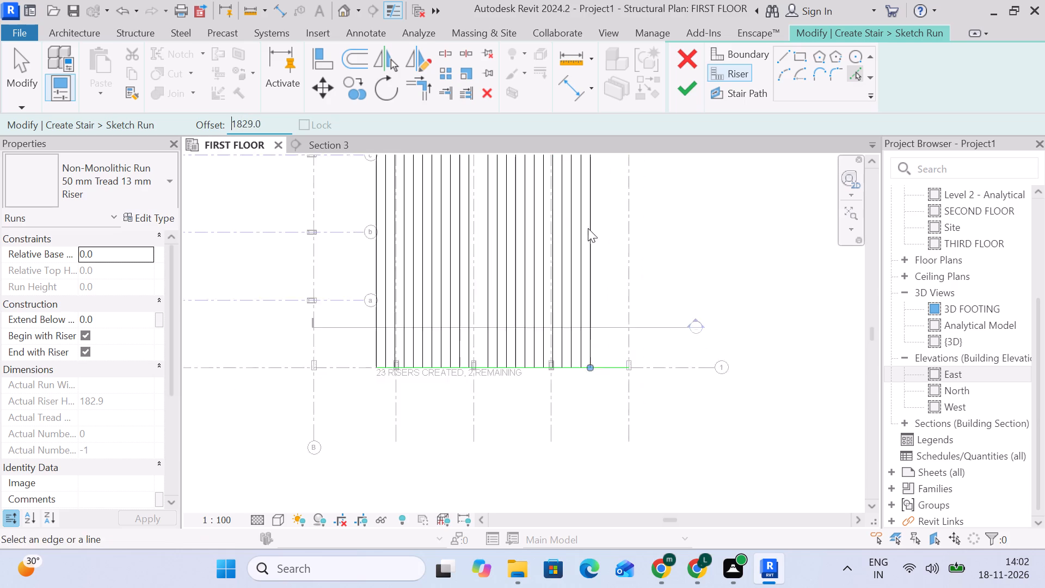
pyautogui.scroll(6, 588, 228)
pyautogui.click(591, 235)
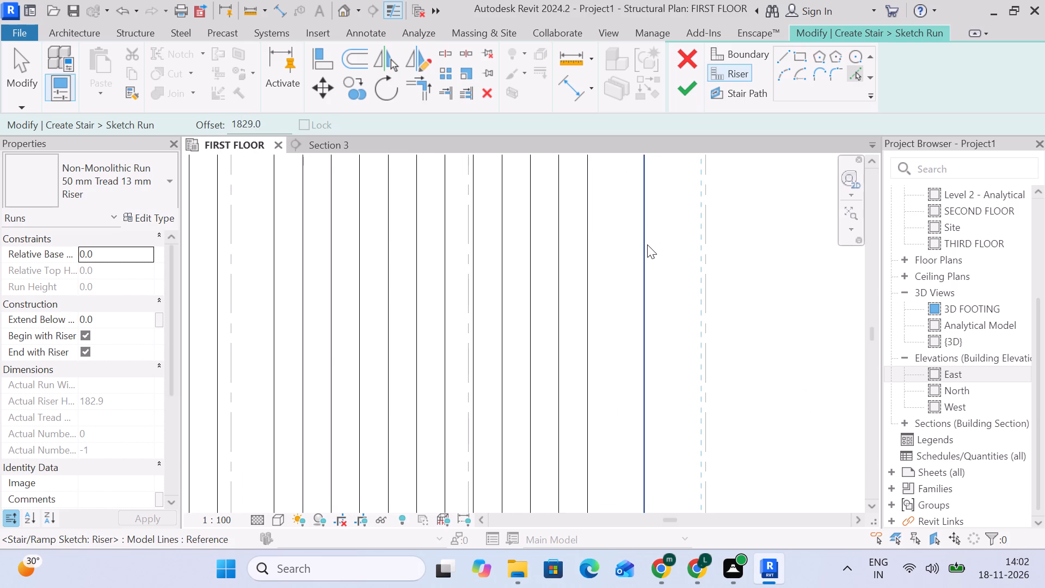
# Set the offset to 1803 mm and add the final riser line from the last riser, just short of grid F.
pyautogui.moveTo(266, 124); pyautogui.dragTo(170, 121)
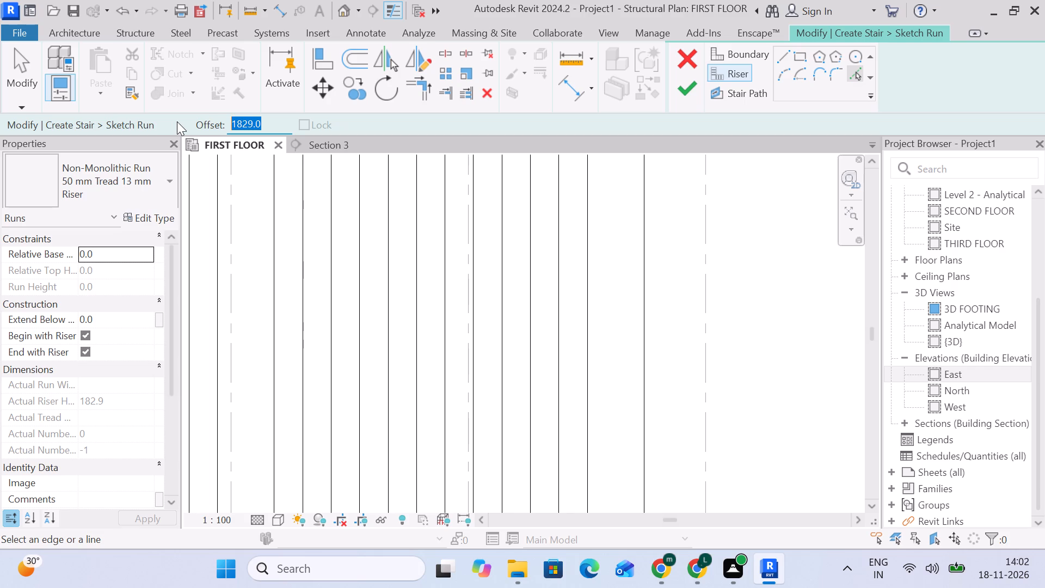
pyautogui.write('18')
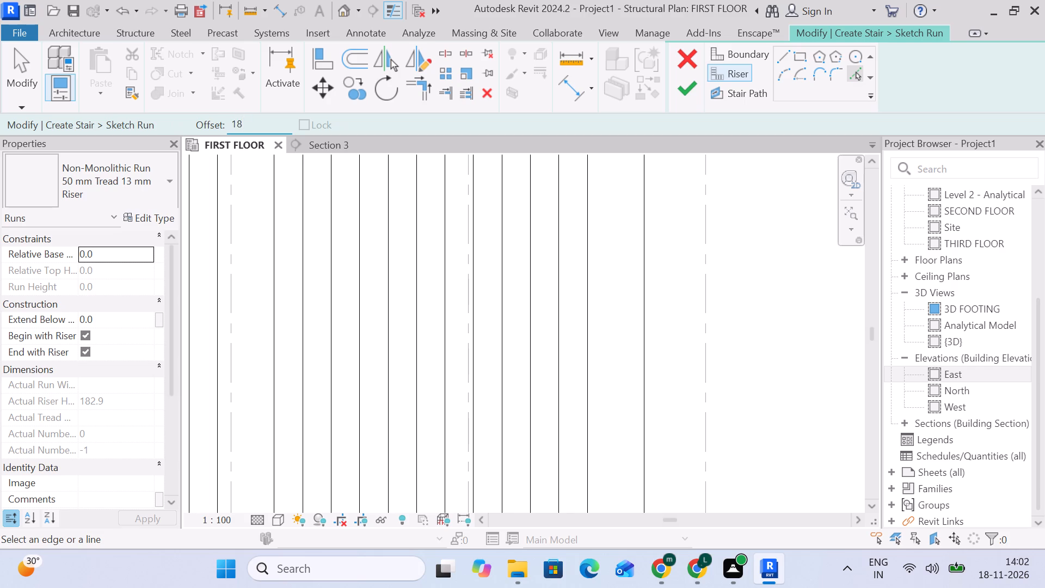
pyautogui.press('0')
pyautogui.press('3')
pyautogui.press('Return')
pyautogui.scroll(6, 591, 255)
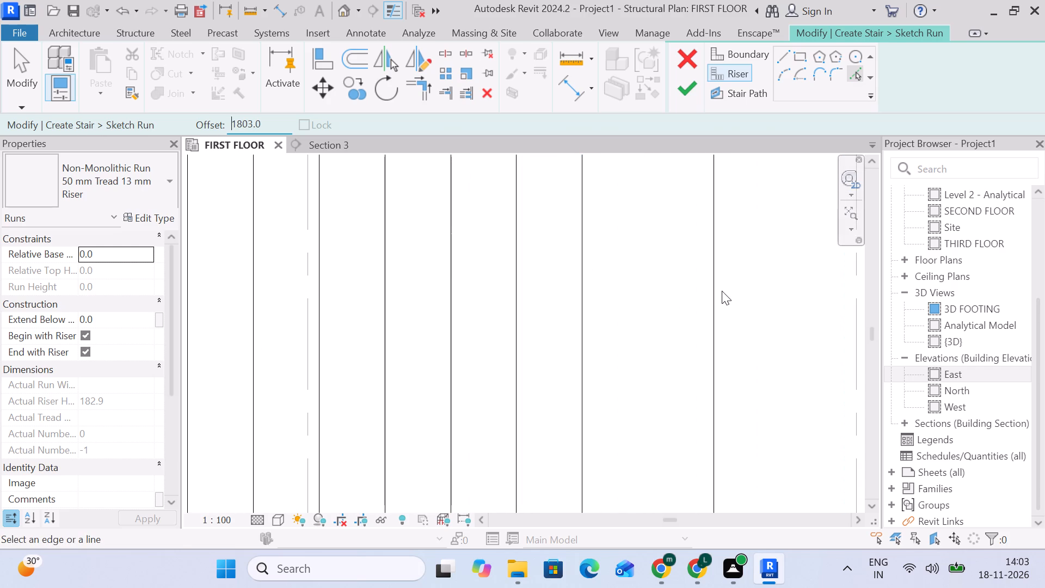
pyautogui.scroll(-3, 738, 291)
pyautogui.moveTo(730, 296); pyautogui.dragTo(477, 344, button='middle')
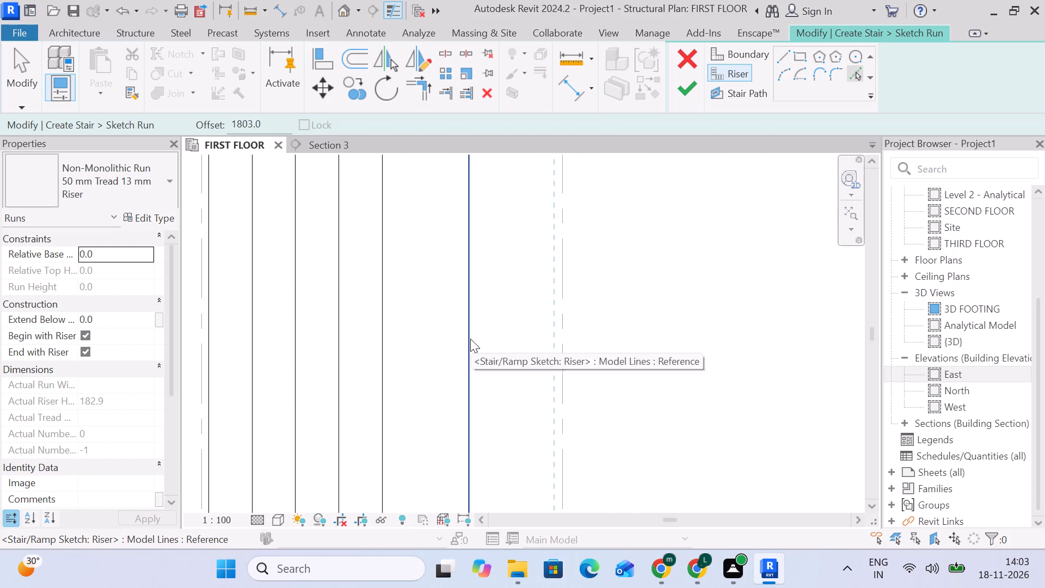
pyautogui.click(470, 339)
pyautogui.scroll(-10, 563, 317)
pyautogui.press('F2')
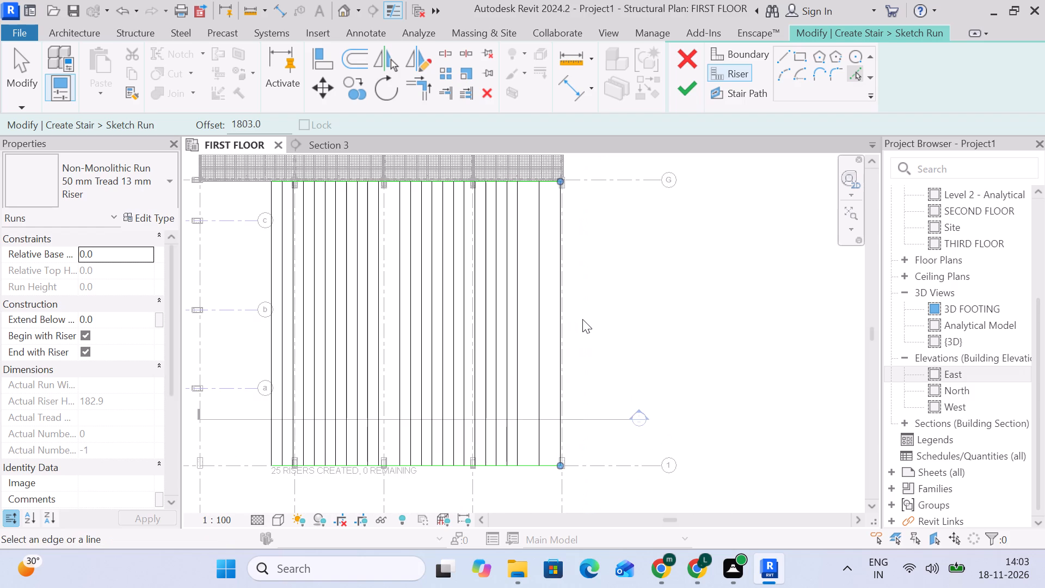
pyautogui.press('Escape')
pyautogui.press('Escape')
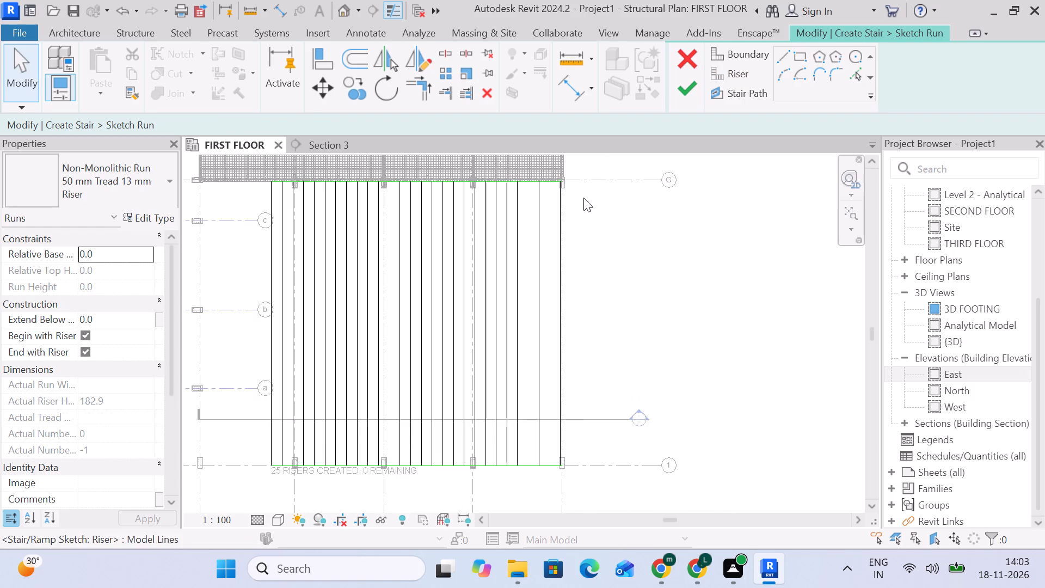
# Trim the run boundary along grid G to a corner with the final riser line near grid F.
pyautogui.scroll(14, 585, 187)
pyautogui.moveTo(580, 196); pyautogui.dragTo(595, 503, button='middle')
pyautogui.scroll(5, 578, 455)
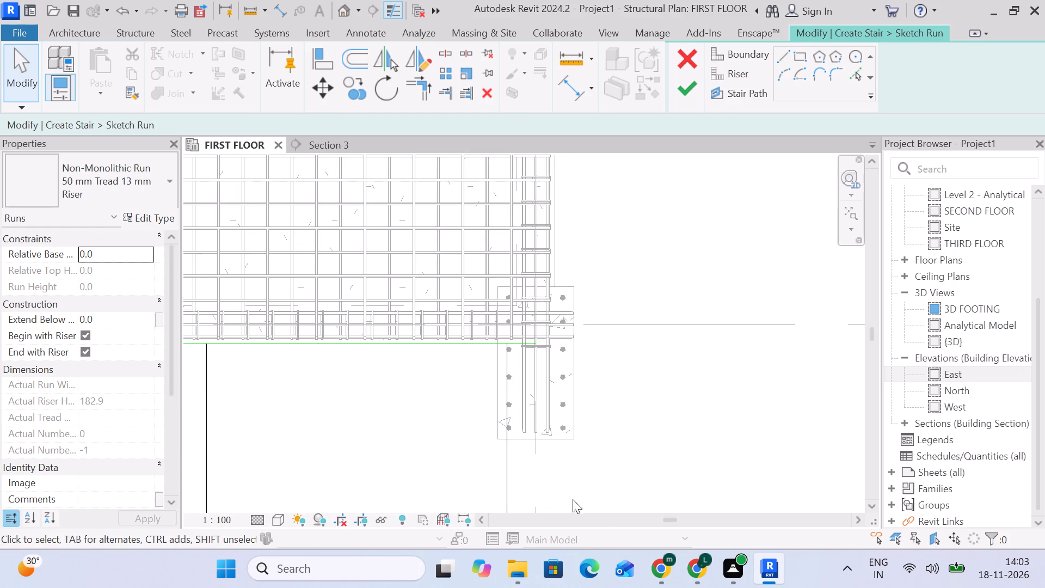
pyautogui.moveTo(573, 499); pyautogui.dragTo(611, 400, button='middle')
pyautogui.scroll(6, 542, 254)
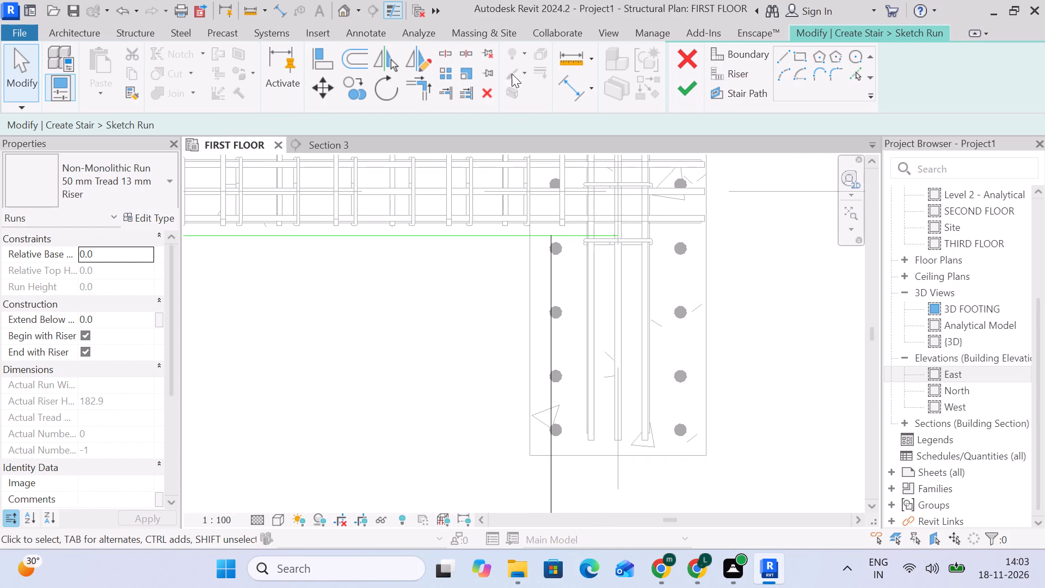
pyautogui.click(427, 91)
pyautogui.click(502, 240)
pyautogui.click(549, 261)
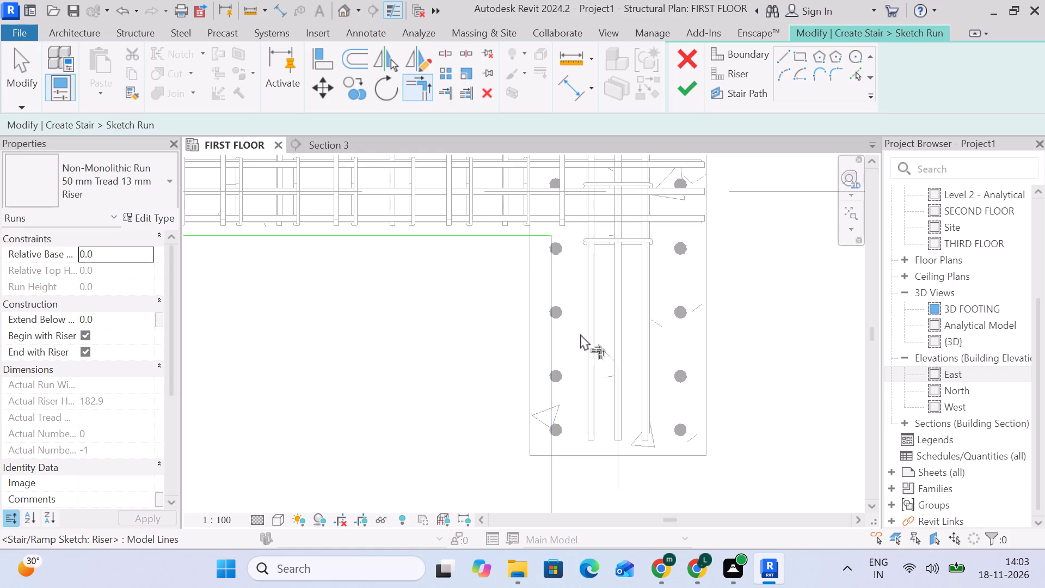
# Trim the run boundary along grid 1 to a corner with the final riser line near grid F.
pyautogui.scroll(-19, 592, 332)
pyautogui.moveTo(600, 421); pyautogui.dragTo(599, 229, button='middle')
pyautogui.scroll(-5, 588, 309)
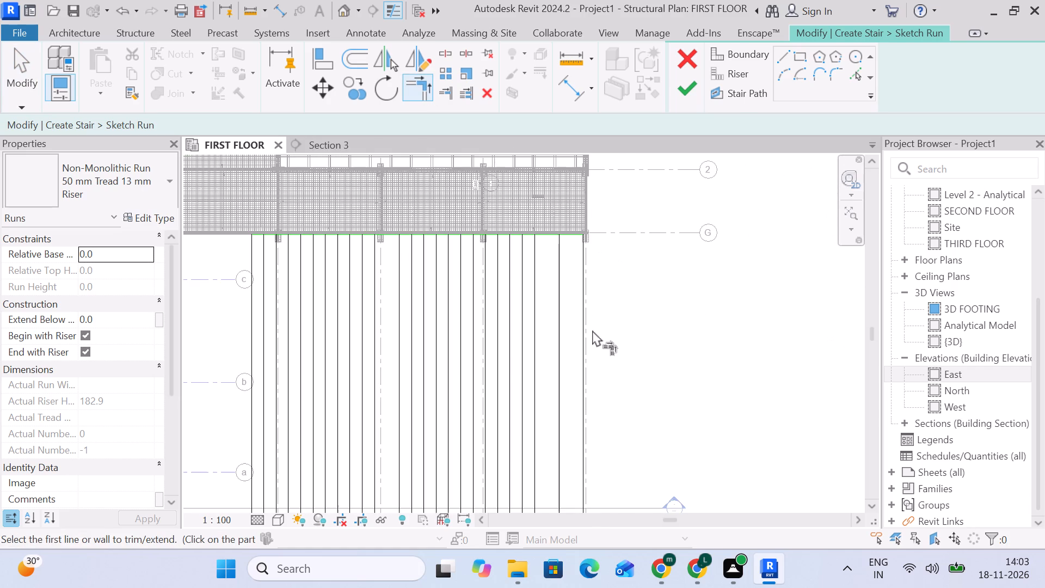
pyautogui.moveTo(596, 364); pyautogui.dragTo(590, 197, button='middle')
pyautogui.scroll(17, 573, 378)
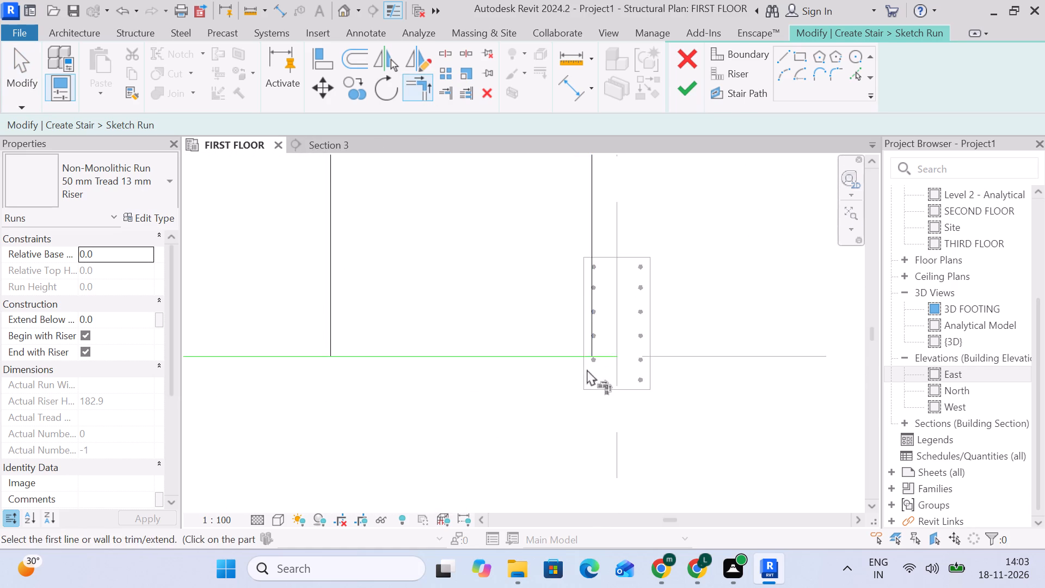
pyautogui.scroll(5, 586, 370)
pyautogui.click(544, 346)
pyautogui.click(606, 302)
pyautogui.click(600, 299)
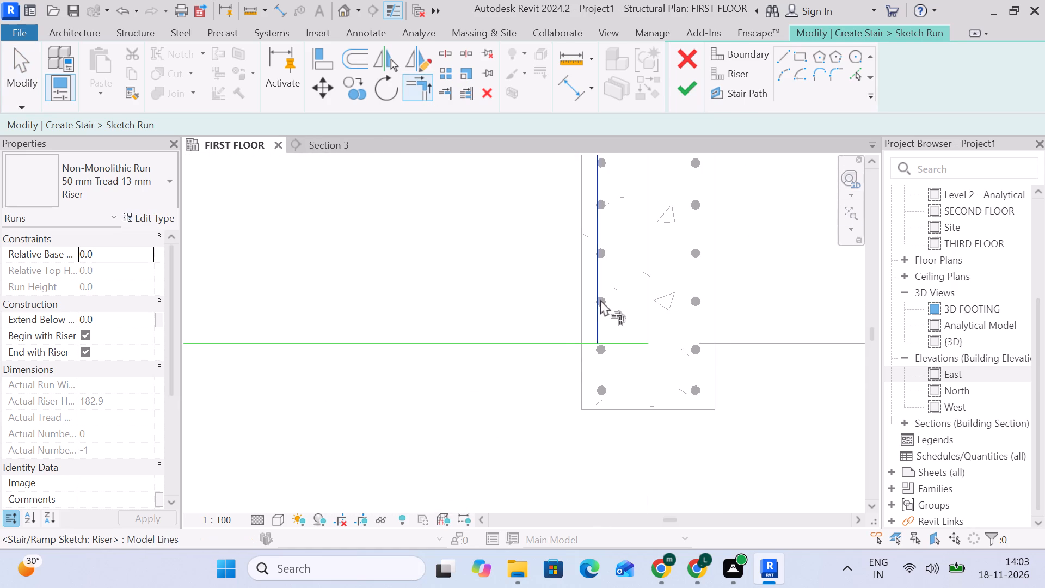
pyautogui.click(559, 347)
pyautogui.click(594, 311)
pyautogui.press('Escape')
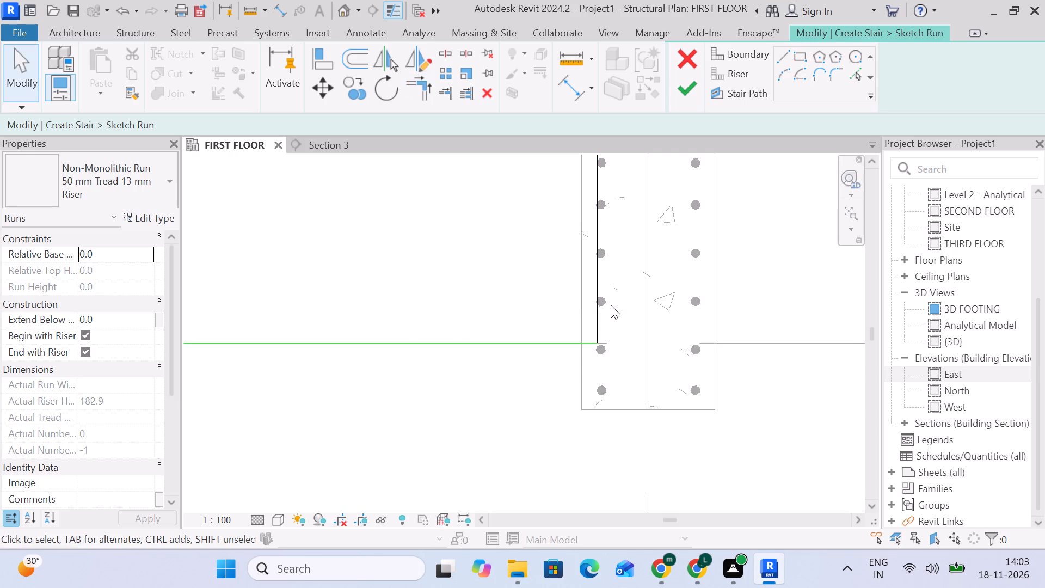
# Move the final riser line onto grid F, about 1977 mm from the previous riser.
pyautogui.scroll(-10, 611, 305)
pyautogui.moveTo(610, 325); pyautogui.dragTo(596, 405, button='middle')
pyautogui.click(598, 308)
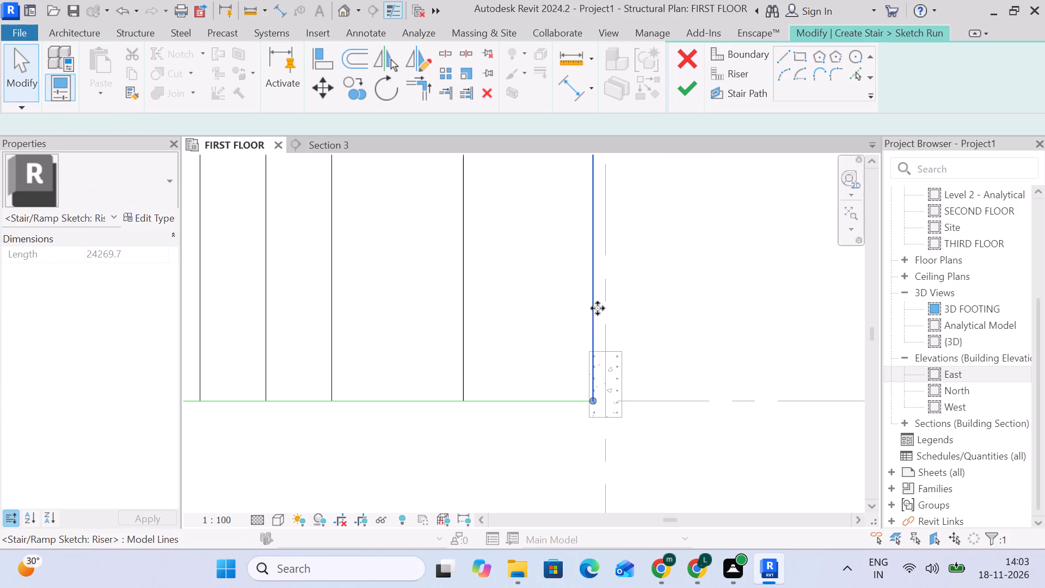
pyautogui.moveTo(594, 302); pyautogui.dragTo(600, 301)
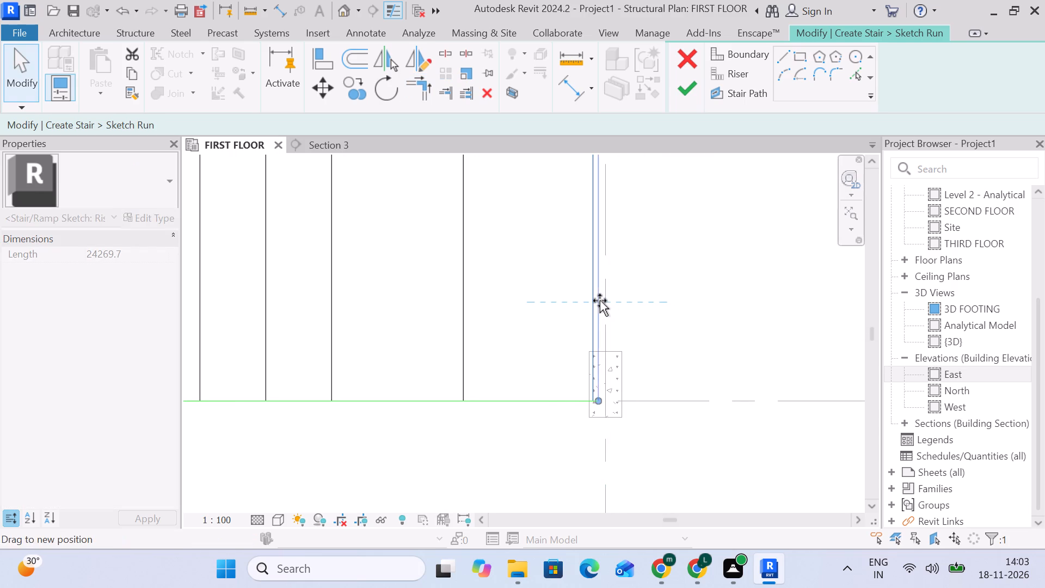
pyautogui.moveTo(600, 301); pyautogui.dragTo(608, 301)
pyautogui.scroll(5, 612, 381)
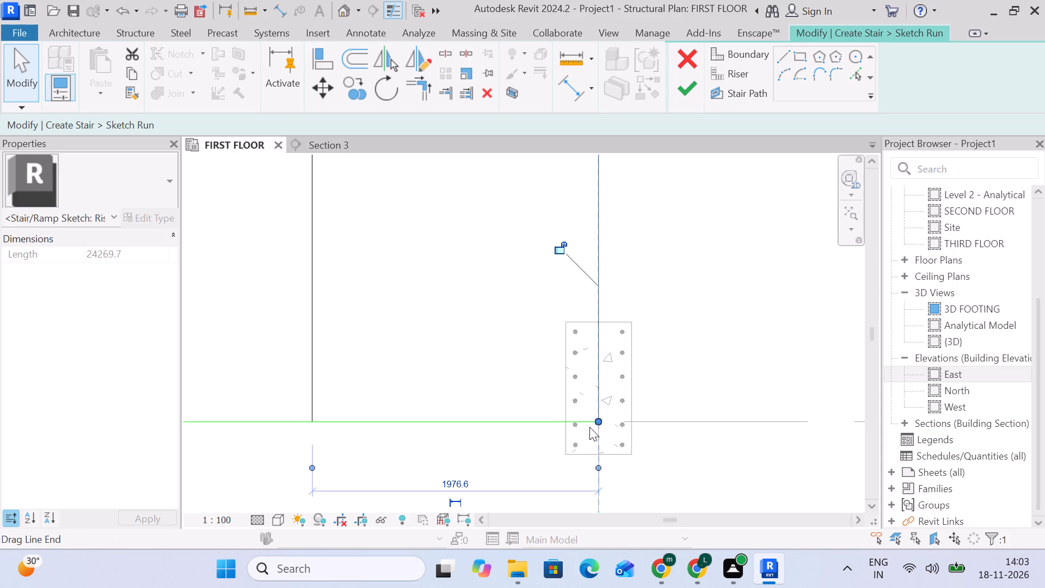
pyautogui.scroll(-18, 659, 356)
pyautogui.moveTo(630, 345); pyautogui.dragTo(626, 465, button='middle')
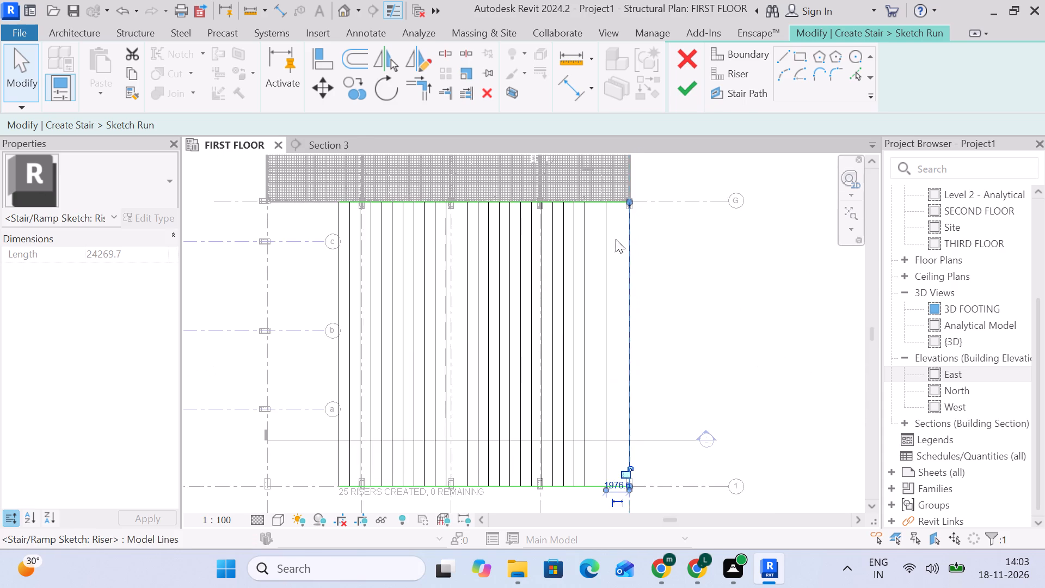
pyautogui.scroll(15, 619, 195)
pyautogui.click(798, 290)
pyautogui.scroll(-4, 708, 281)
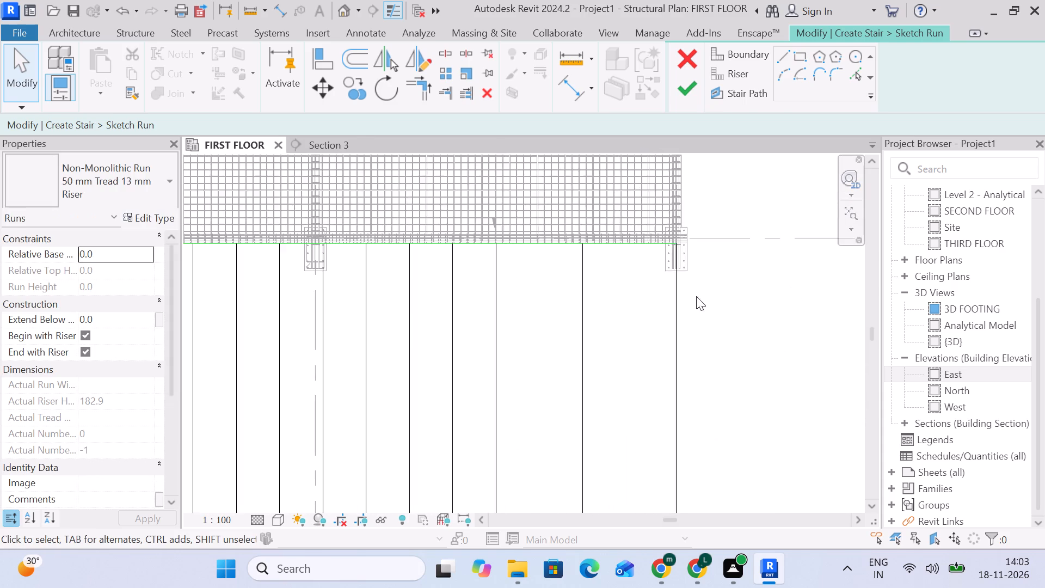
pyautogui.scroll(-14, 696, 296)
pyautogui.moveTo(705, 408); pyautogui.dragTo(691, 300, button='middle')
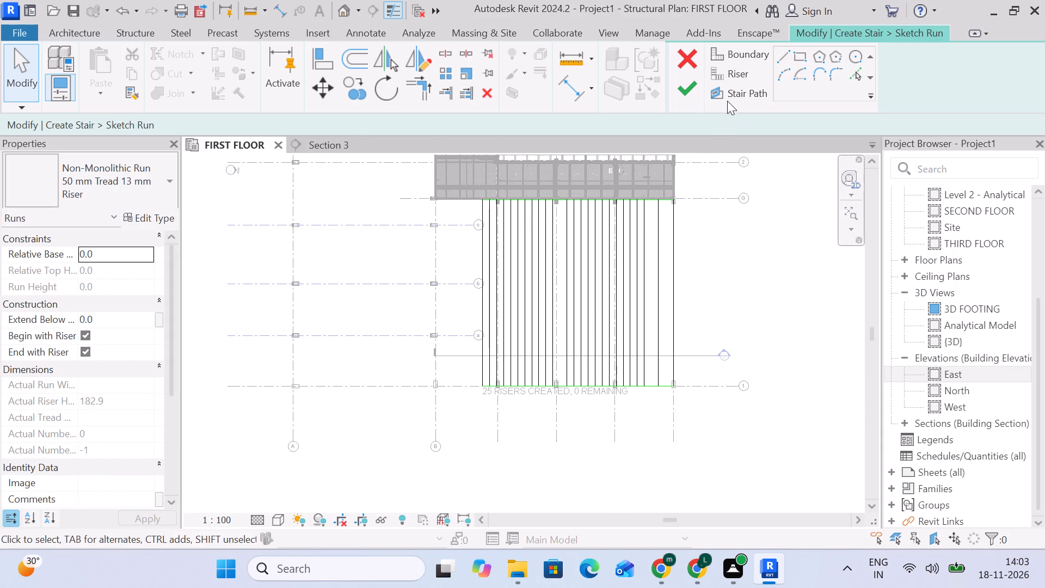
# Draw a horizontal stair path across the run between grids a and b, in segments of 10300 and about 14529 mm ending at grid F; finish the sketch.
pyautogui.click(728, 100)
pyautogui.scroll(4, 497, 308)
pyautogui.scroll(5, 451, 291)
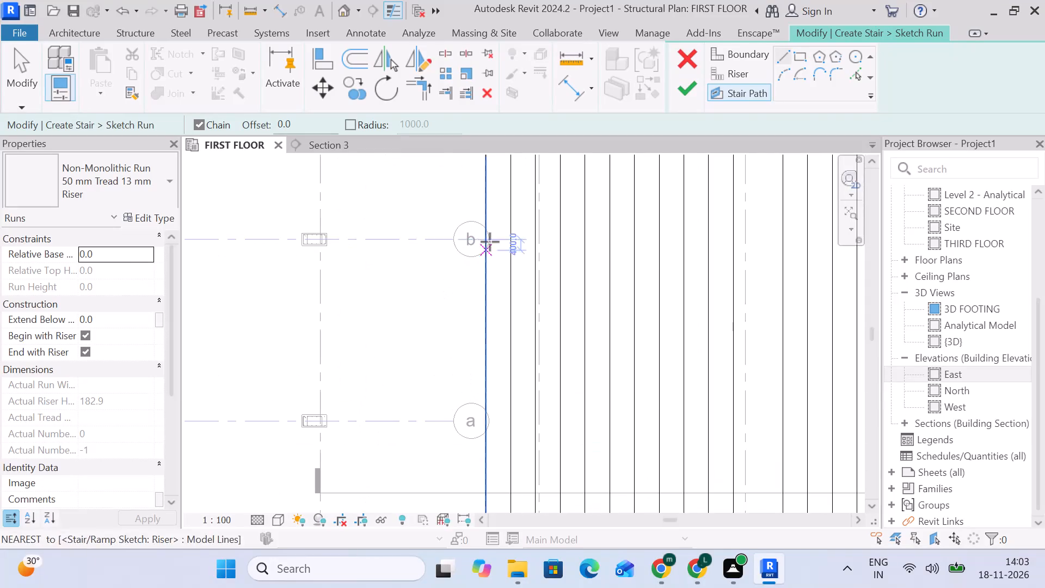
pyautogui.scroll(-4, 488, 205)
pyautogui.moveTo(489, 210); pyautogui.dragTo(507, 406, button='middle')
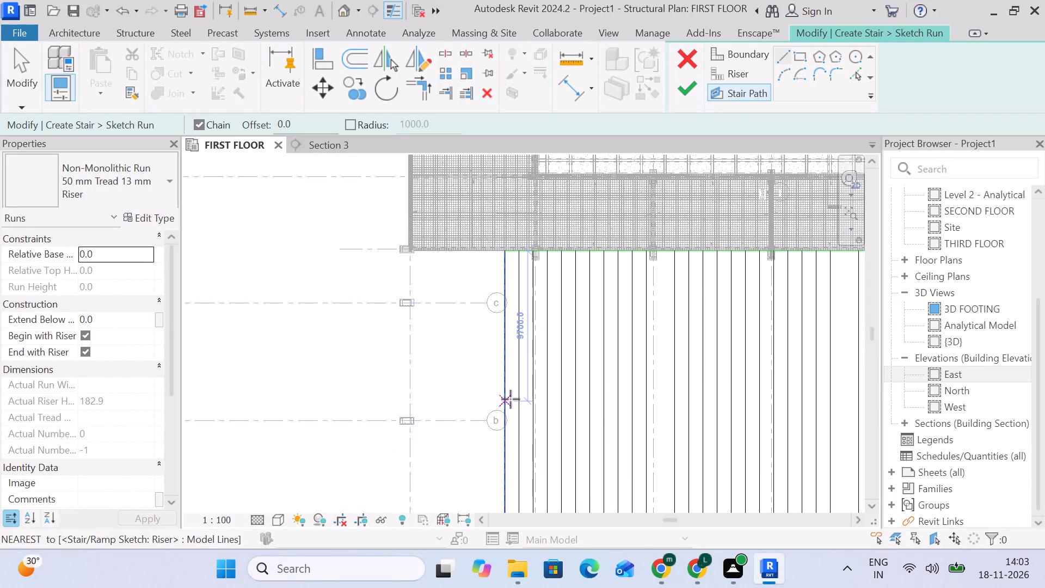
pyautogui.moveTo(511, 399); pyautogui.dragTo(513, 292, button='middle')
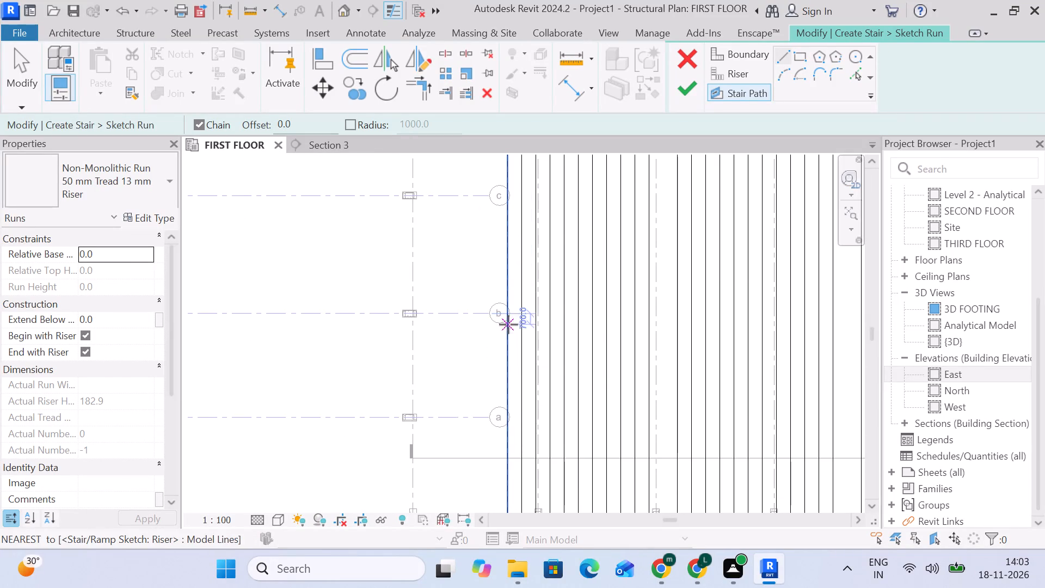
pyautogui.moveTo(507, 333); pyautogui.dragTo(522, 338)
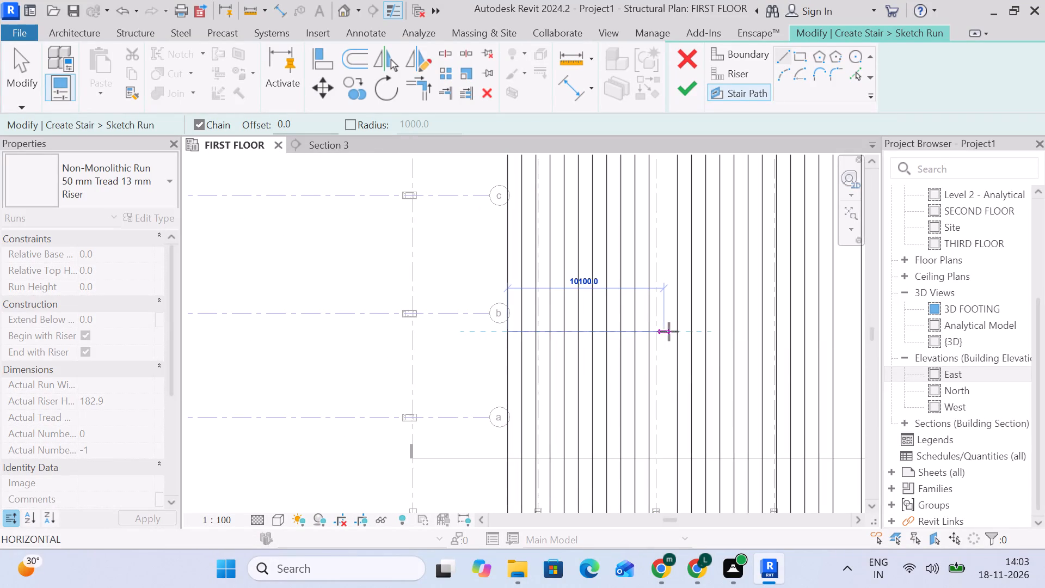
pyautogui.scroll(7, 670, 332)
pyautogui.moveTo(667, 332); pyautogui.dragTo(539, 301, button='middle')
pyautogui.scroll(1, 539, 301)
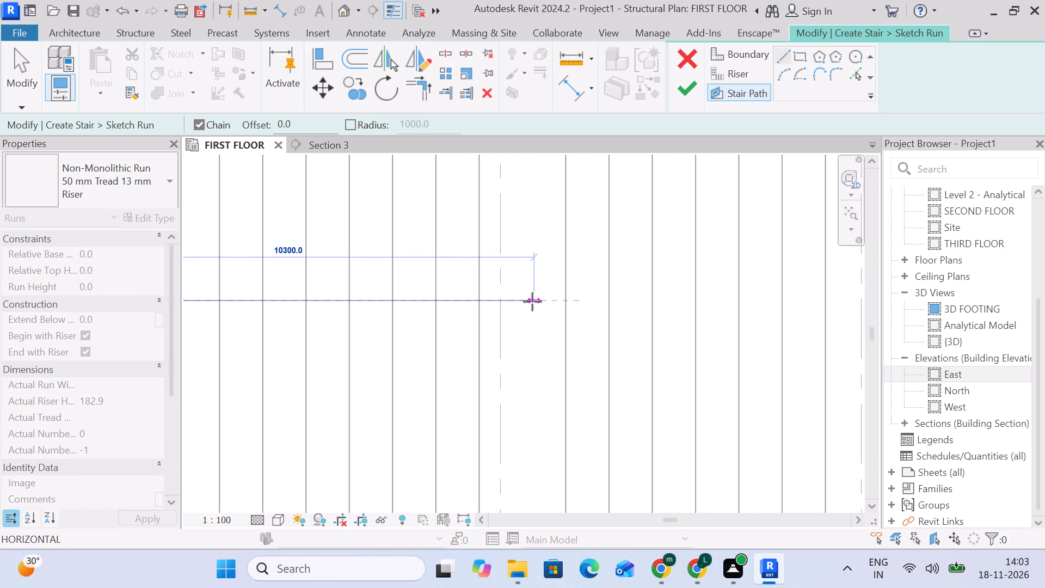
pyautogui.click(532, 302)
pyautogui.scroll(-5, 784, 280)
pyautogui.moveTo(771, 287); pyautogui.dragTo(438, 295, button='middle')
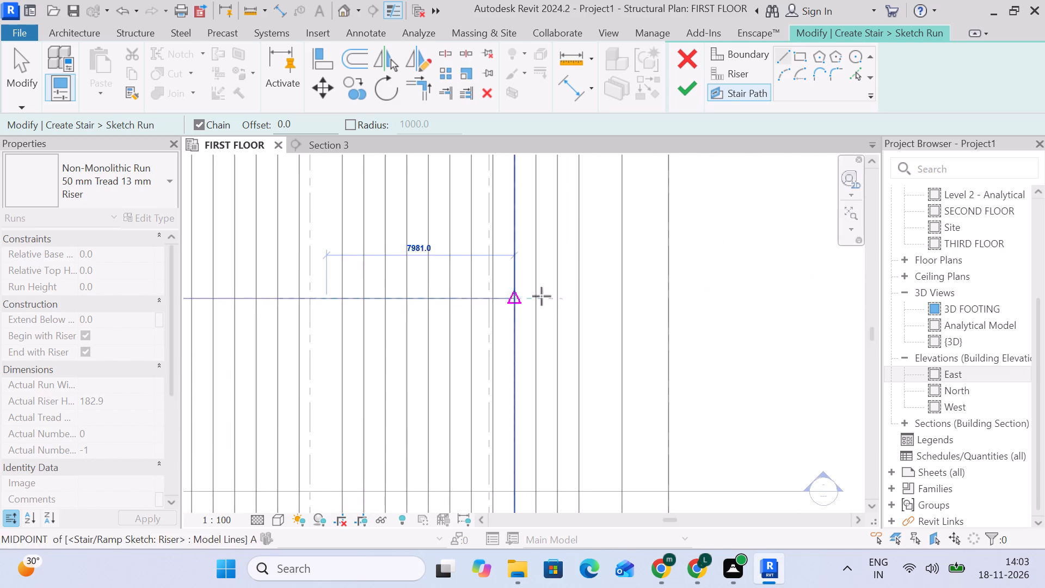
pyautogui.scroll(4, 605, 306)
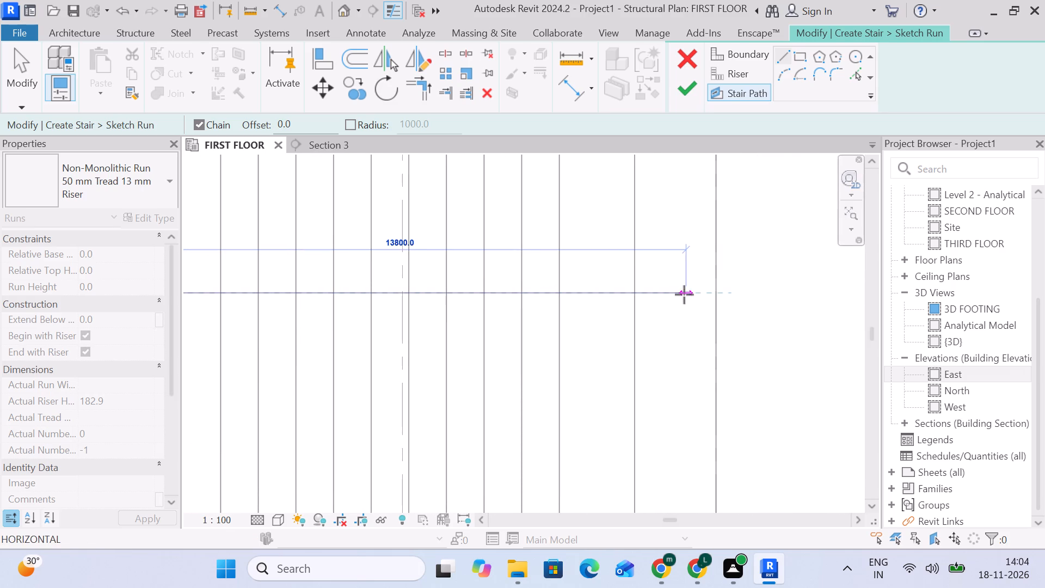
pyautogui.click(717, 295)
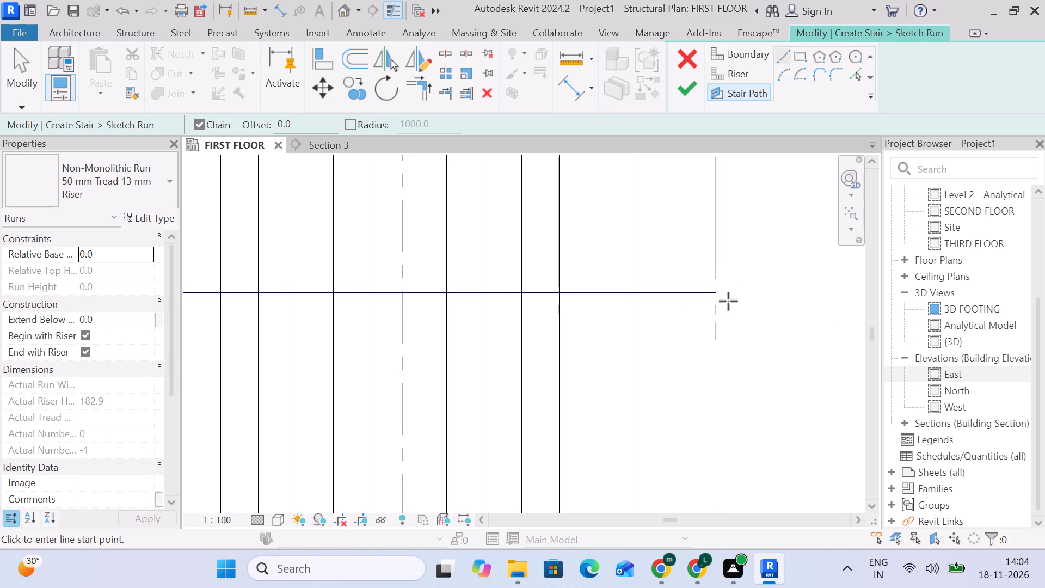
pyautogui.scroll(-20, 729, 299)
pyautogui.scroll(4, 717, 310)
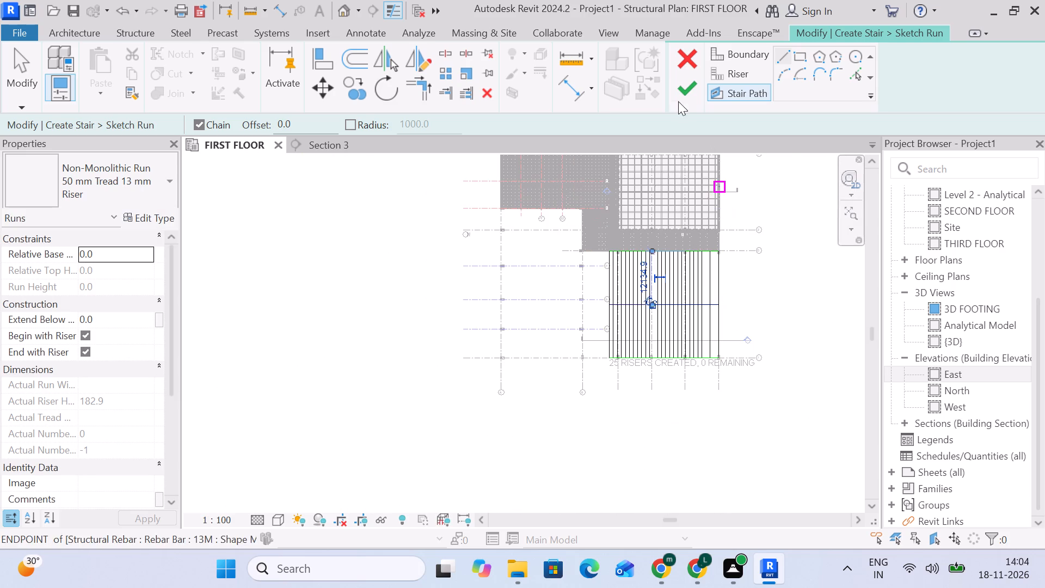
pyautogui.click(682, 94)
# Examine the stair run's profile in Section 3, from its first riser at the first floor to its top at grid F.
pyautogui.scroll(5, 674, 350)
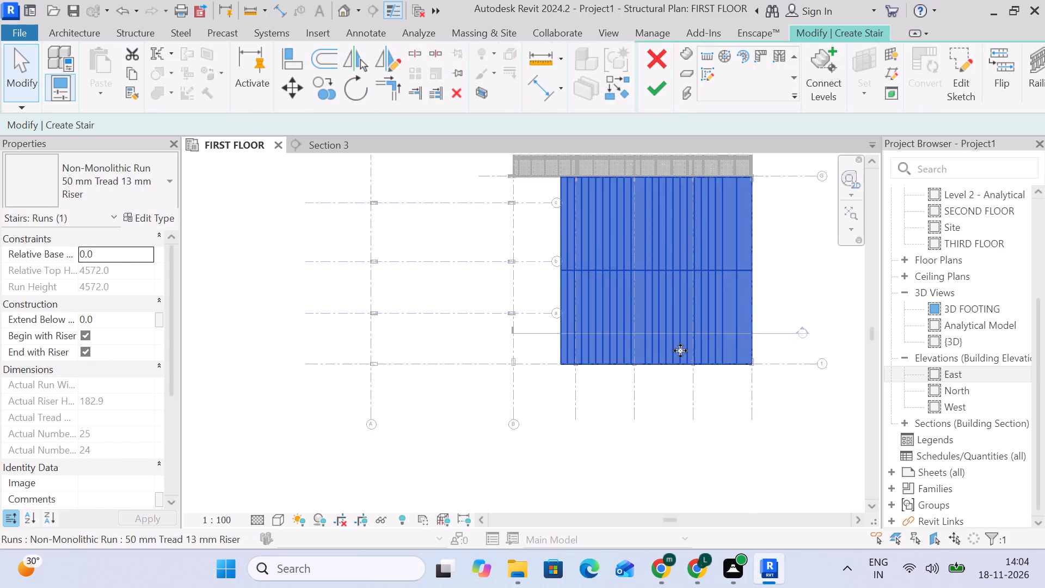
pyautogui.moveTo(712, 365); pyautogui.dragTo(611, 383, button='middle')
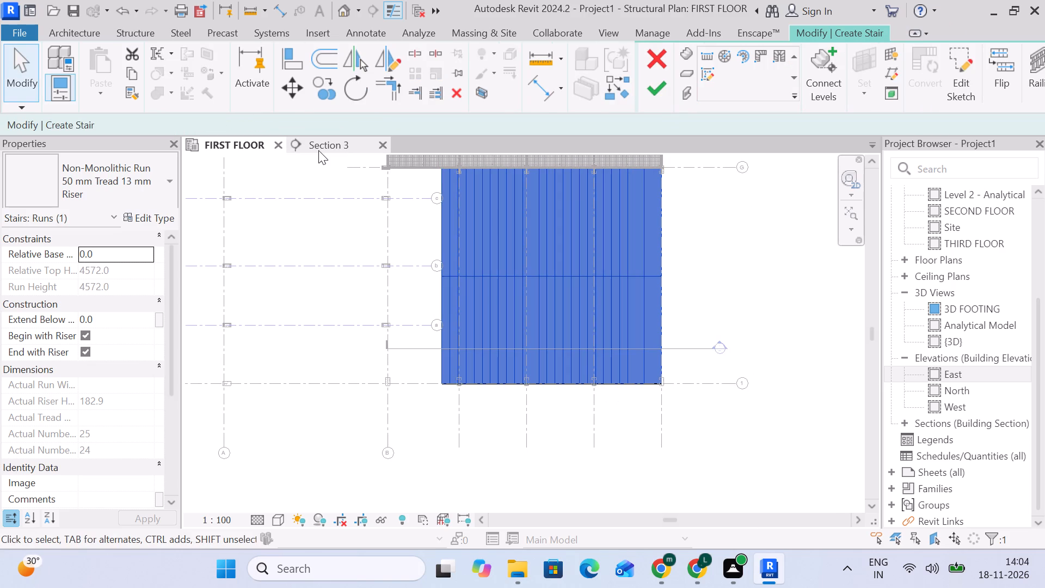
pyautogui.click(318, 150)
pyautogui.scroll(10, 531, 261)
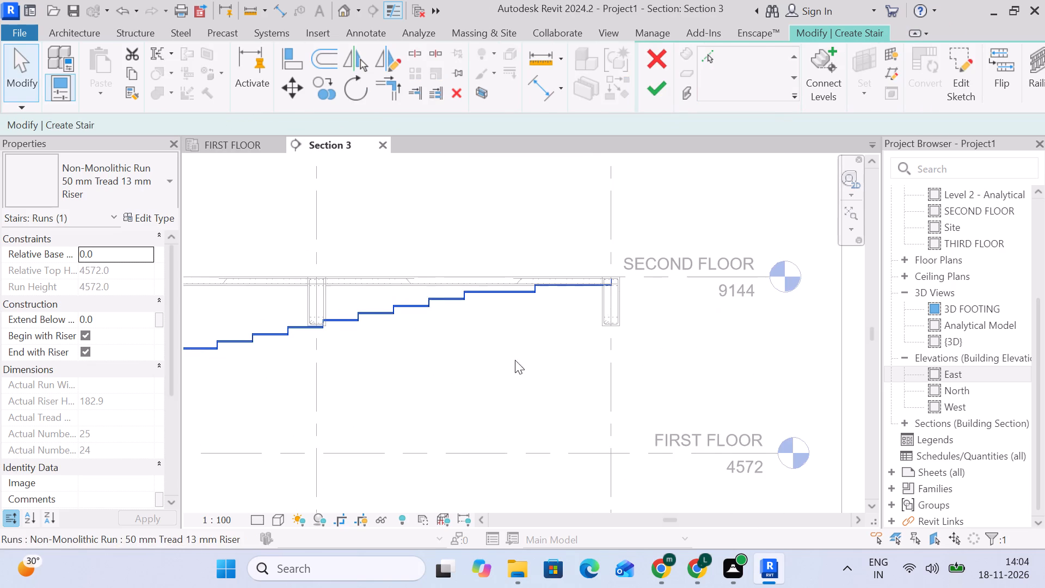
pyautogui.moveTo(496, 369); pyautogui.dragTo(694, 326, button='middle')
pyautogui.scroll(-5, 518, 324)
pyautogui.scroll(-3, 266, 369)
pyautogui.moveTo(269, 369); pyautogui.dragTo(368, 339, button='middle')
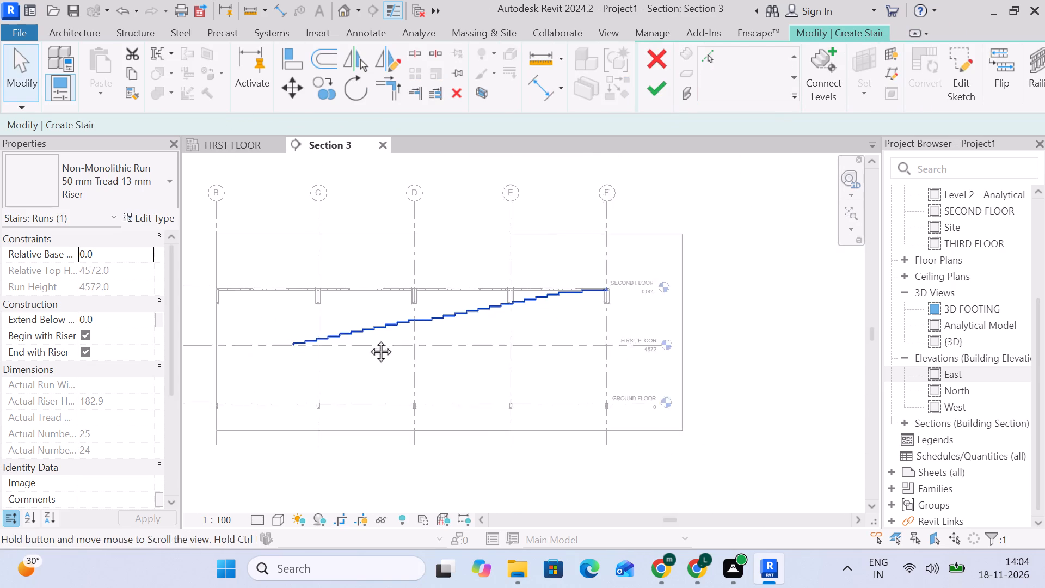
pyautogui.moveTo(368, 339); pyautogui.dragTo(382, 334, button='middle')
pyautogui.scroll(3, 378, 327)
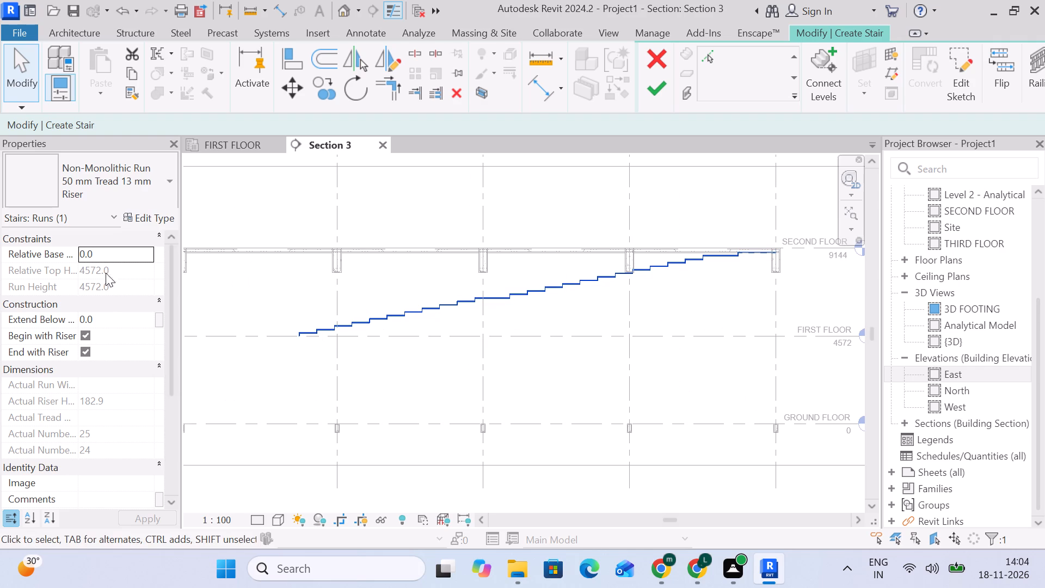
pyautogui.scroll(4, 125, 282)
pyautogui.scroll(5, 327, 338)
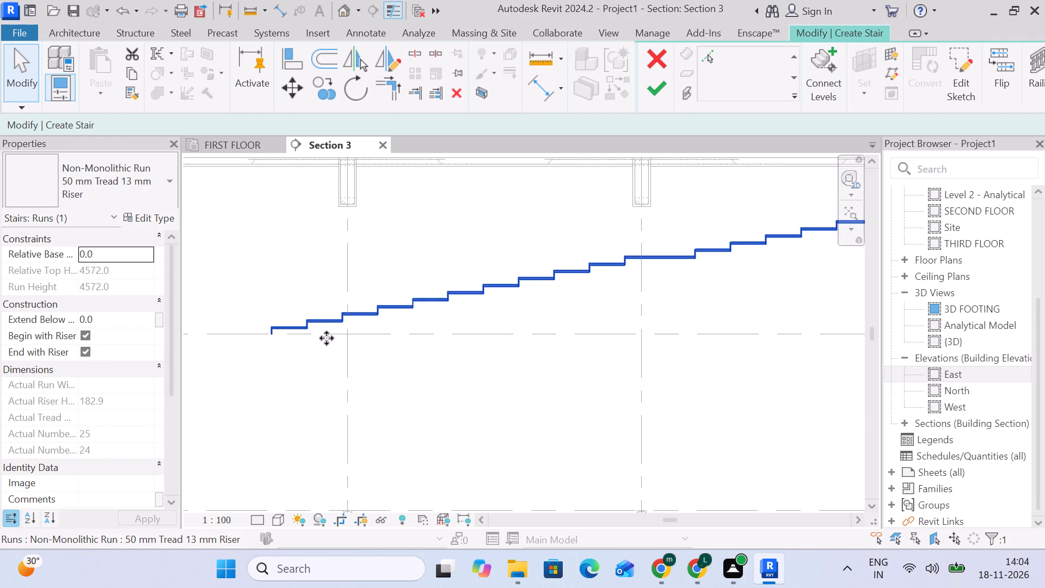
pyautogui.scroll(14, 269, 341)
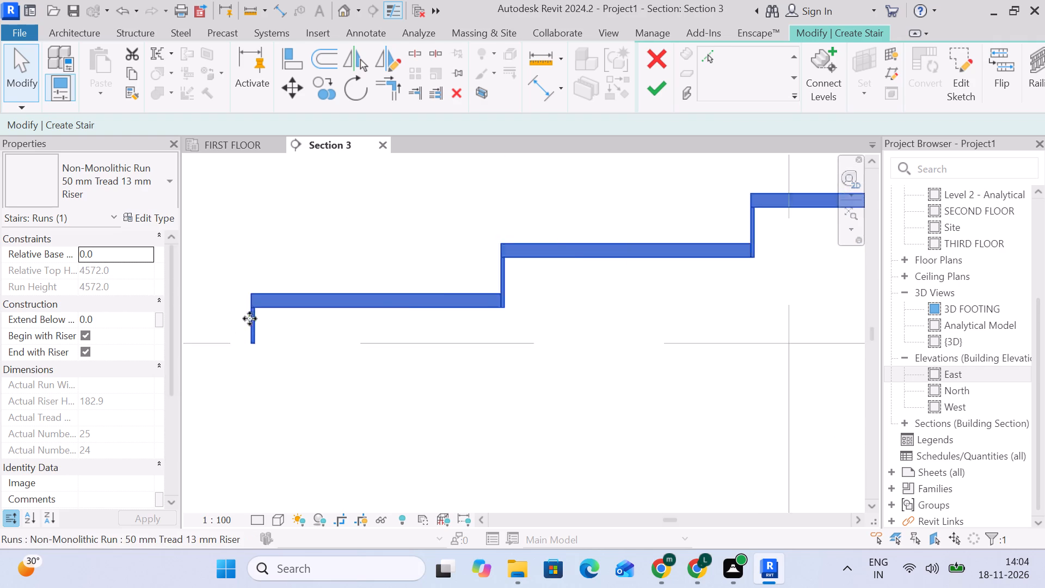
pyautogui.scroll(2, 250, 318)
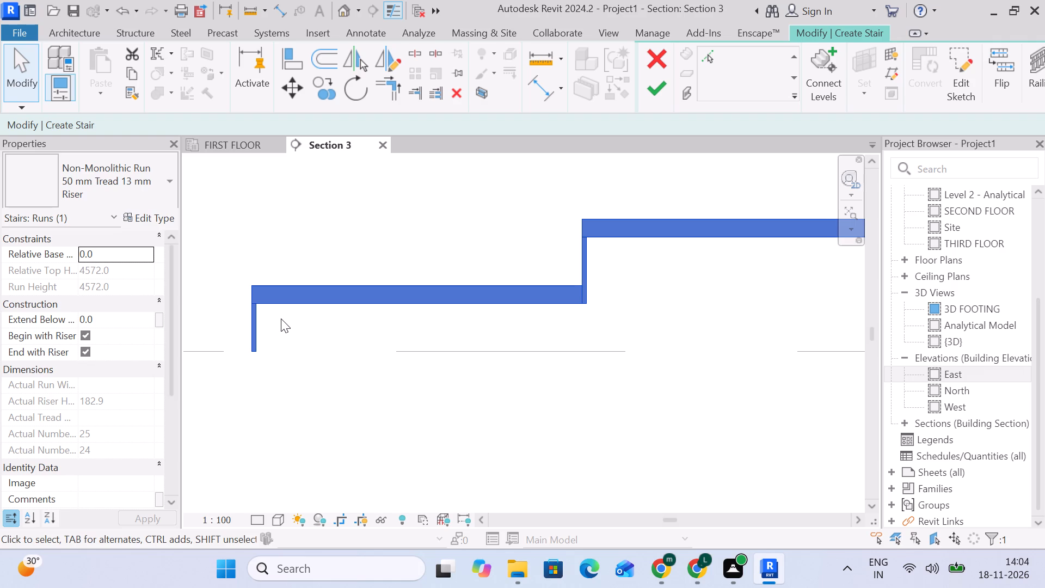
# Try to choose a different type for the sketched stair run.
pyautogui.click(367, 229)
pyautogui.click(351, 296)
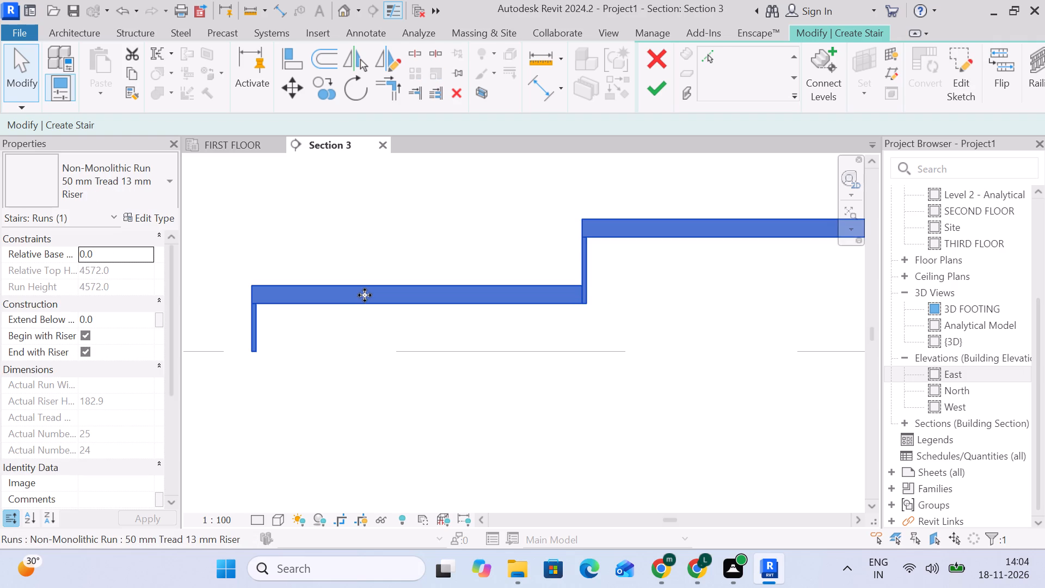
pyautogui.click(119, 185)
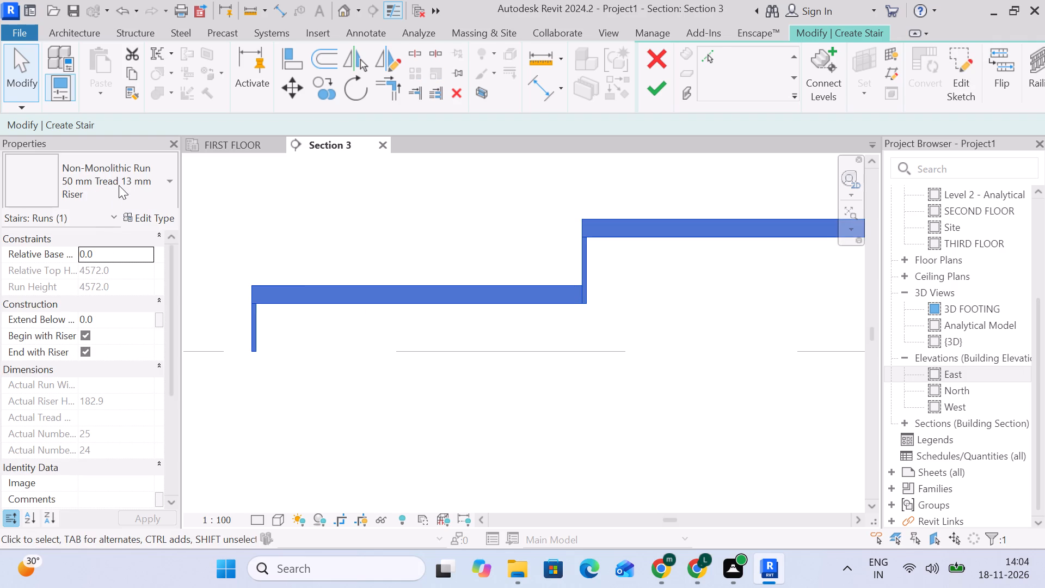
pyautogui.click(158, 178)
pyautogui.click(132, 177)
# Finish creating the stair.
pyautogui.click(662, 92)
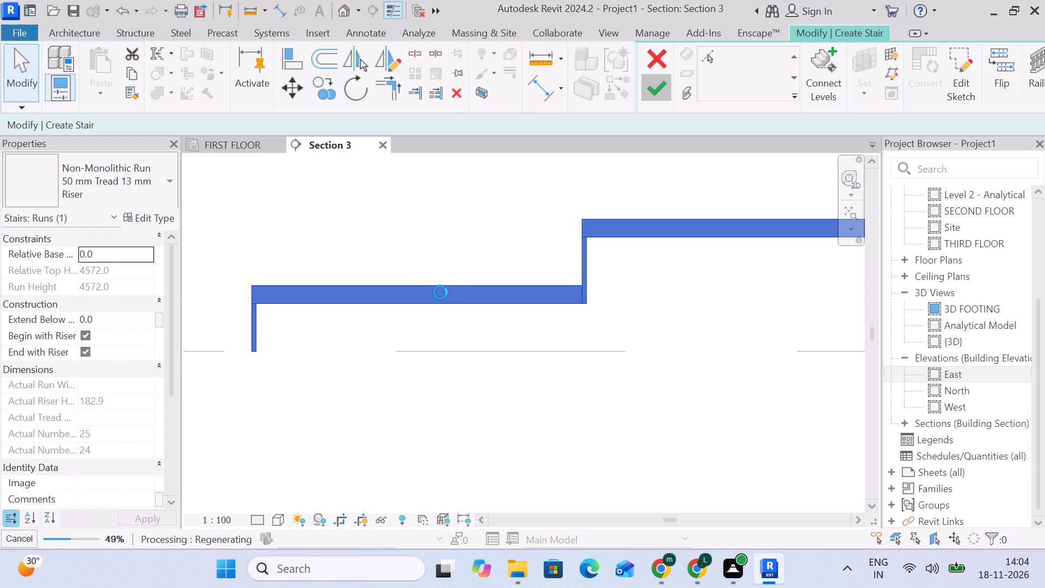
# Change the seating stair's type to the Cast-In-Place Stair type Monolithic Stair SCREEN 1.
pyautogui.click(445, 295)
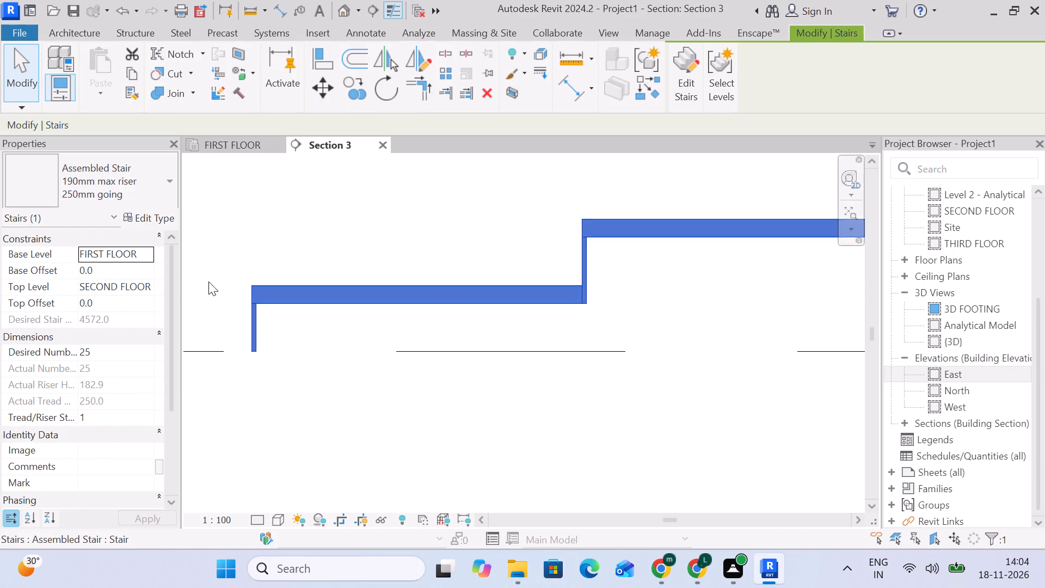
pyautogui.click(122, 203)
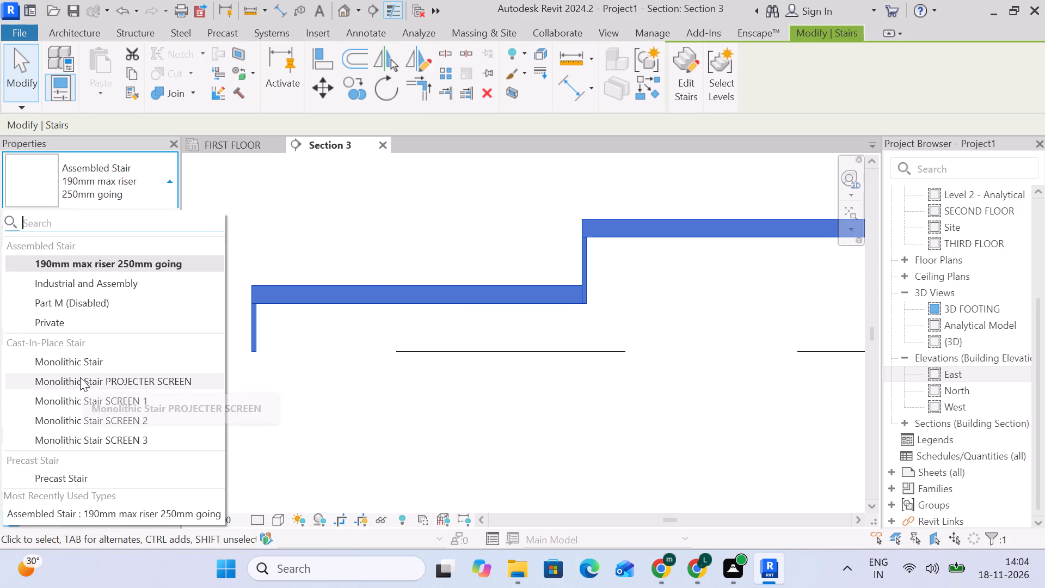
pyautogui.click(84, 409)
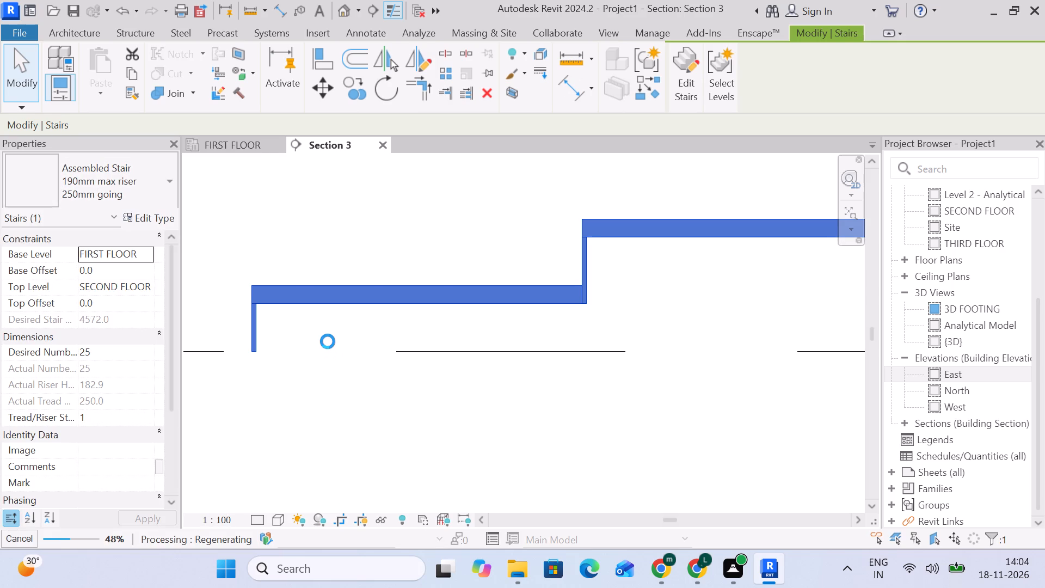
pyautogui.scroll(-4, 328, 341)
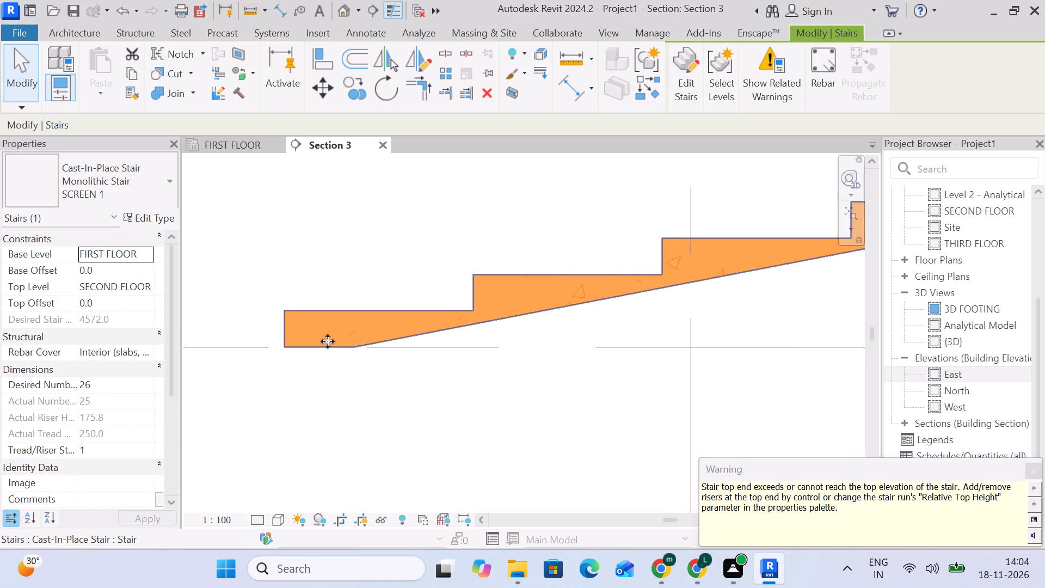
pyautogui.scroll(-10, 339, 342)
pyautogui.scroll(4, 252, 356)
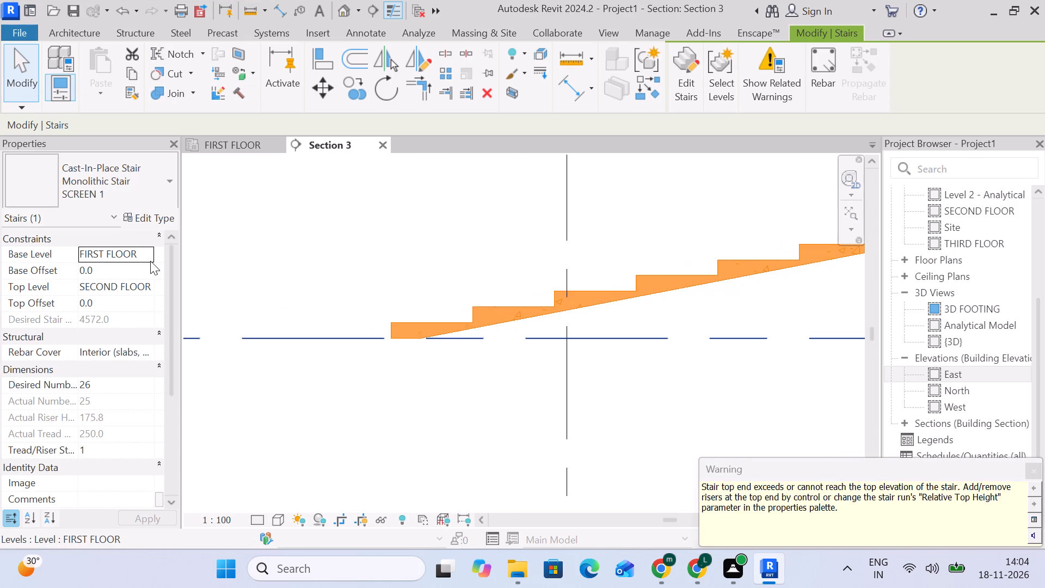
# Set the seating stair's base level to GROUND FLOOR and its top level to FIRST FLOOR.
pyautogui.click(150, 255)
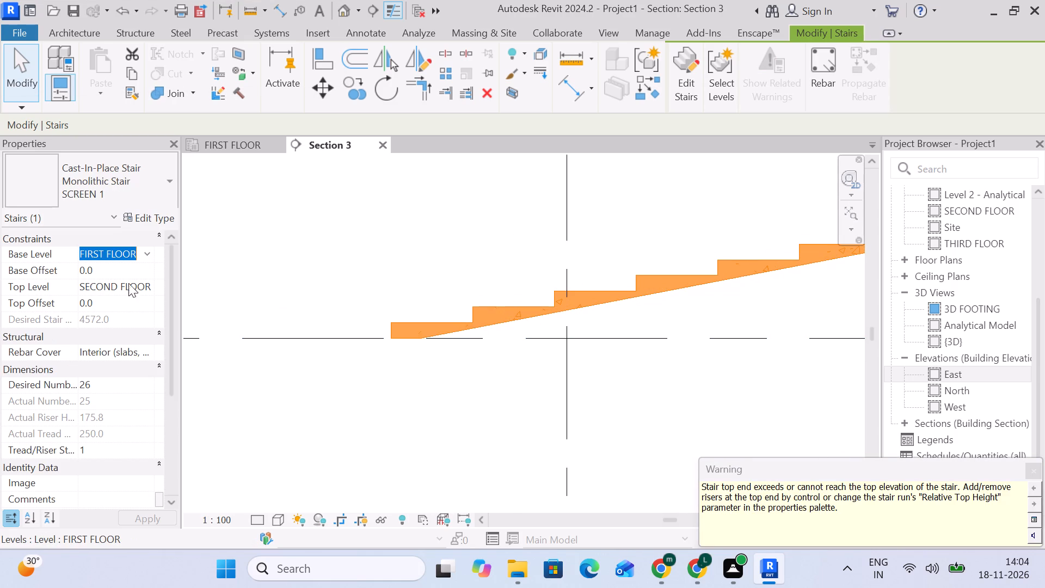
pyautogui.click(128, 281)
pyautogui.click(152, 288)
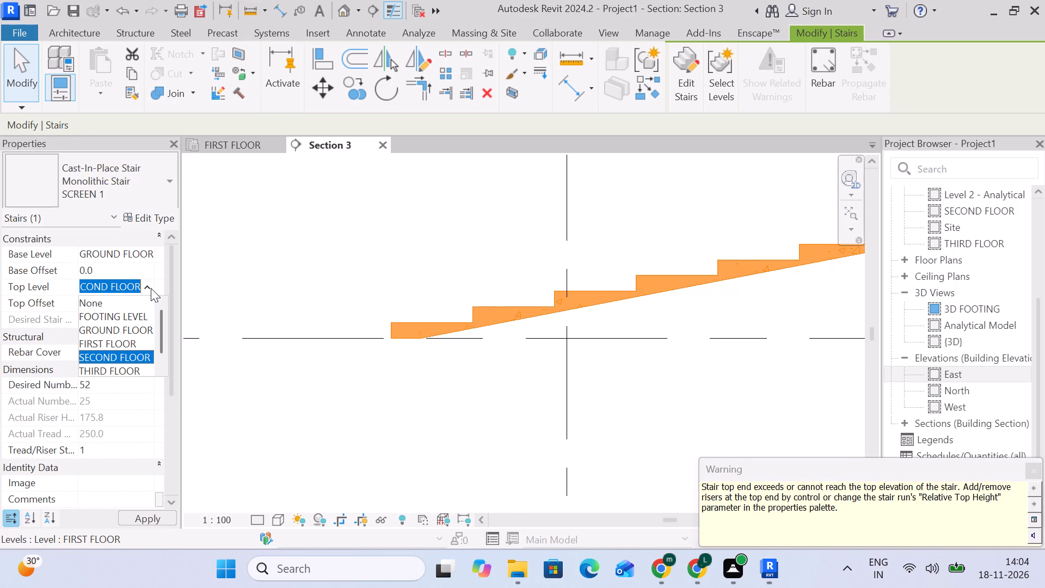
pyautogui.click(120, 341)
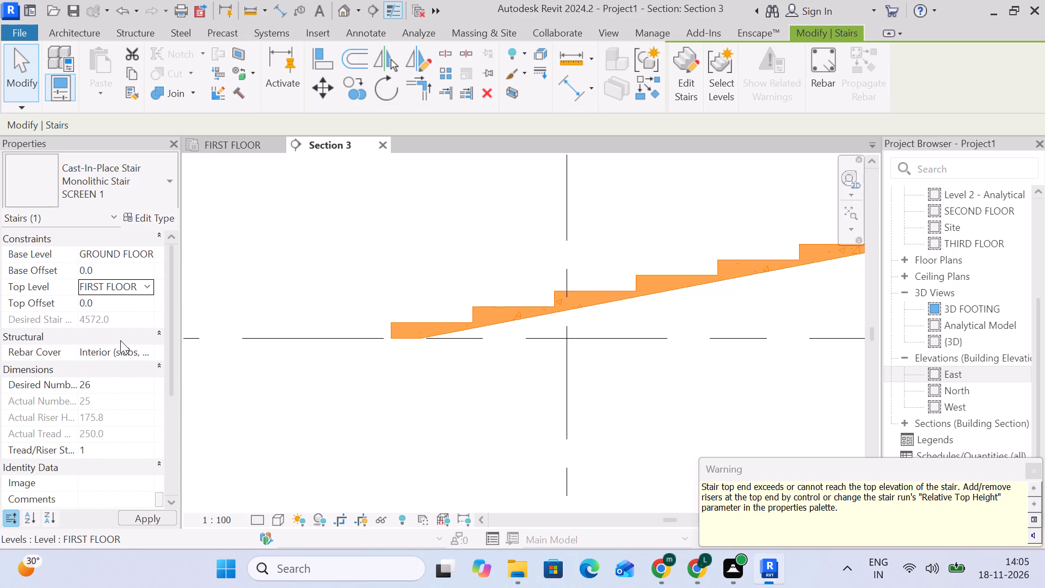
# Set the seating stair's base offset to 914 mm.
pyautogui.click(112, 305)
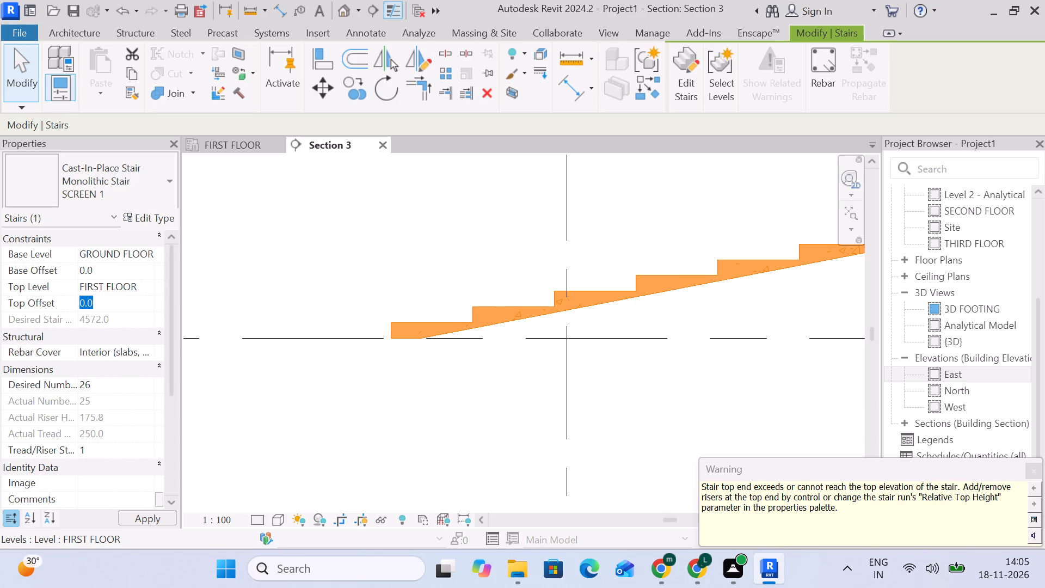
pyautogui.click(119, 269)
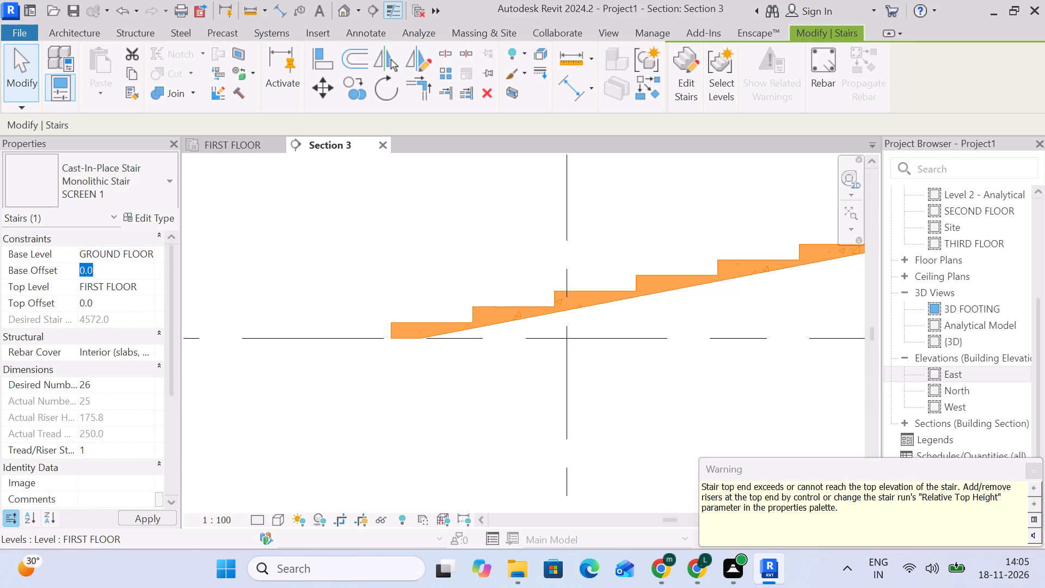
pyautogui.write('91')
pyautogui.press('4')
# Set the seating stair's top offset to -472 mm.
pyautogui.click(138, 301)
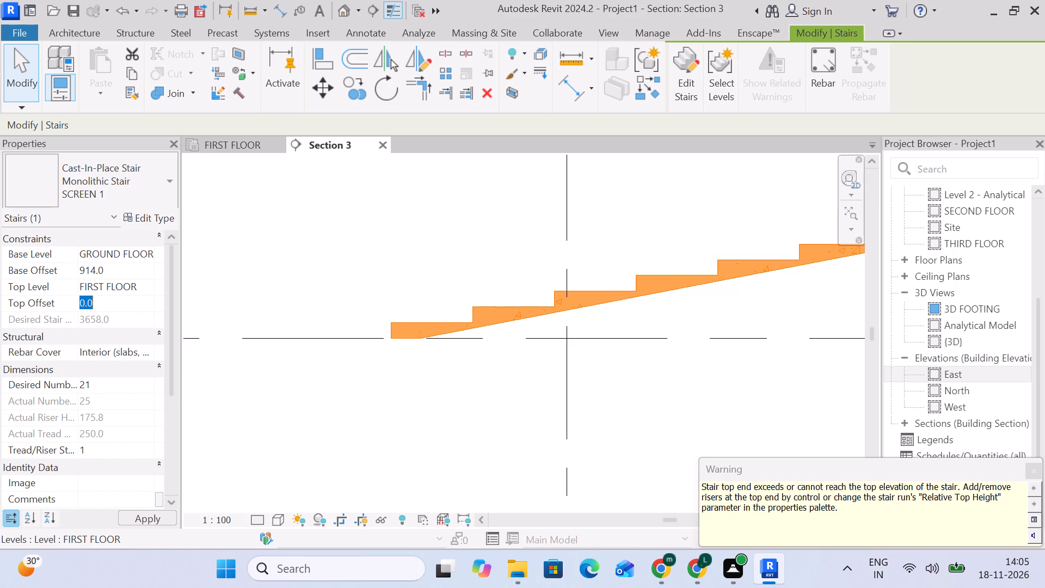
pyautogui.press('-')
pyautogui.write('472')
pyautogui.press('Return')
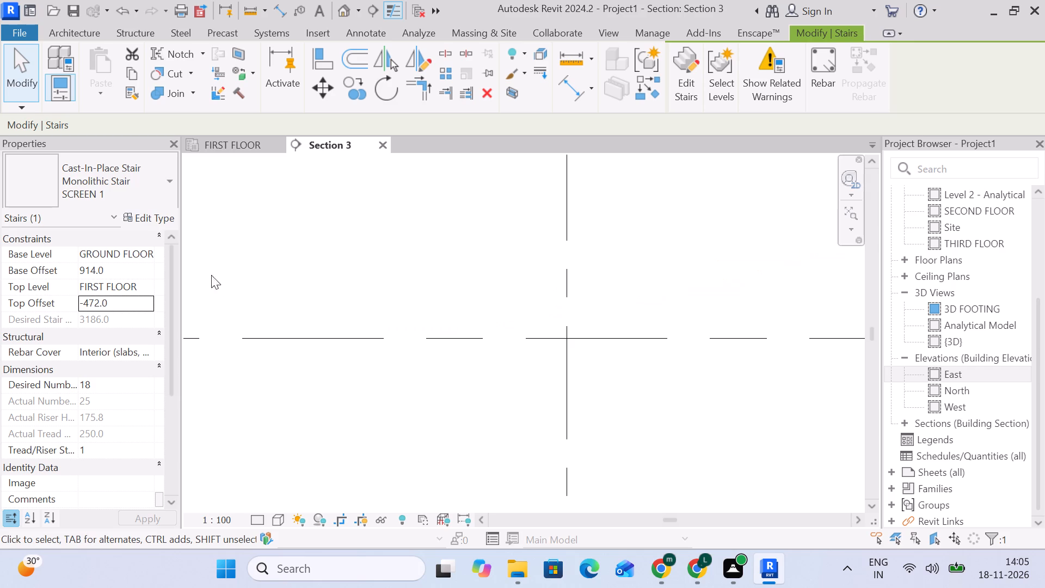
# Set the seating stair's top offset to 472 mm.
pyautogui.scroll(-13, 220, 277)
pyautogui.moveTo(559, 342); pyautogui.dragTo(454, 342, button='middle')
pyautogui.scroll(6, 656, 342)
pyautogui.scroll(2, 643, 292)
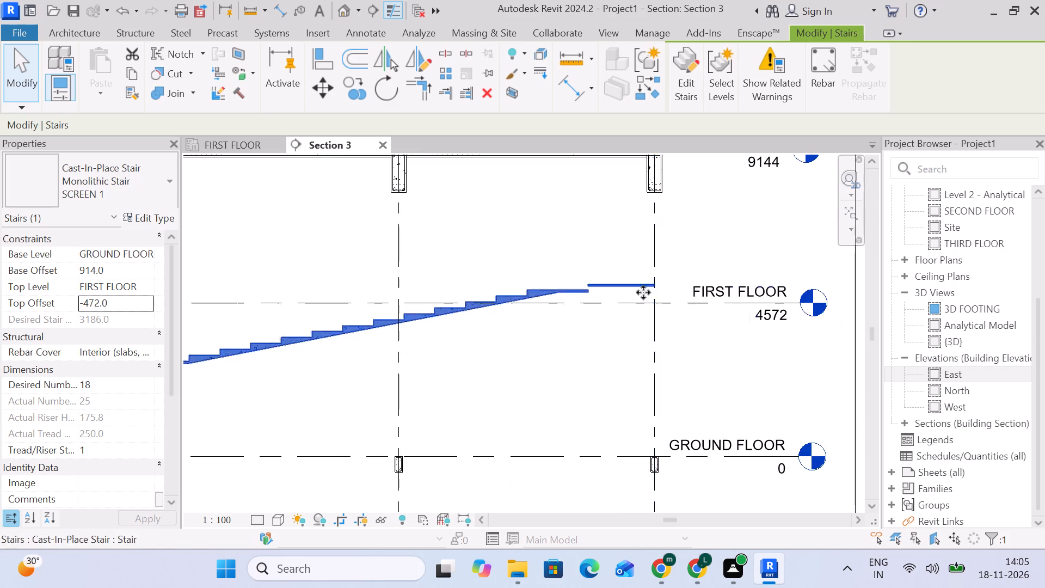
pyautogui.scroll(3, 643, 292)
pyautogui.scroll(4, 560, 271)
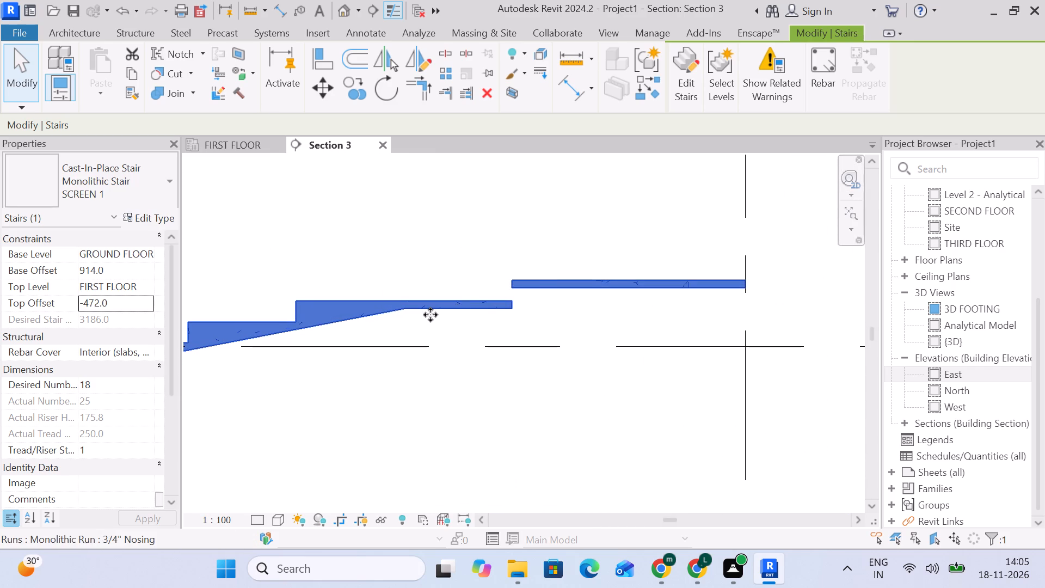
pyautogui.click(109, 306)
pyautogui.moveTo(117, 305); pyautogui.dragTo(63, 305)
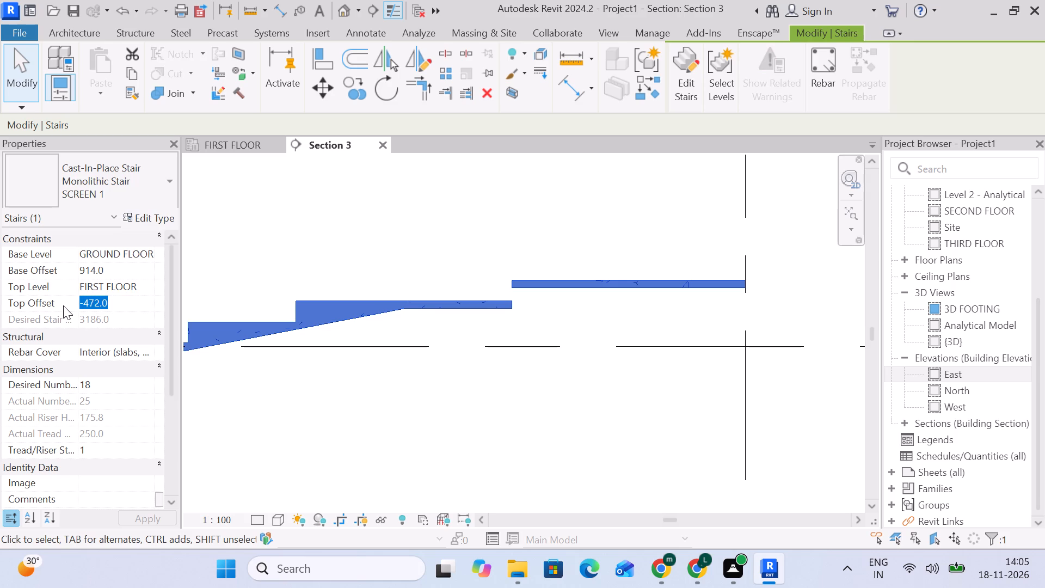
pyautogui.click(79, 302)
pyautogui.click(87, 301)
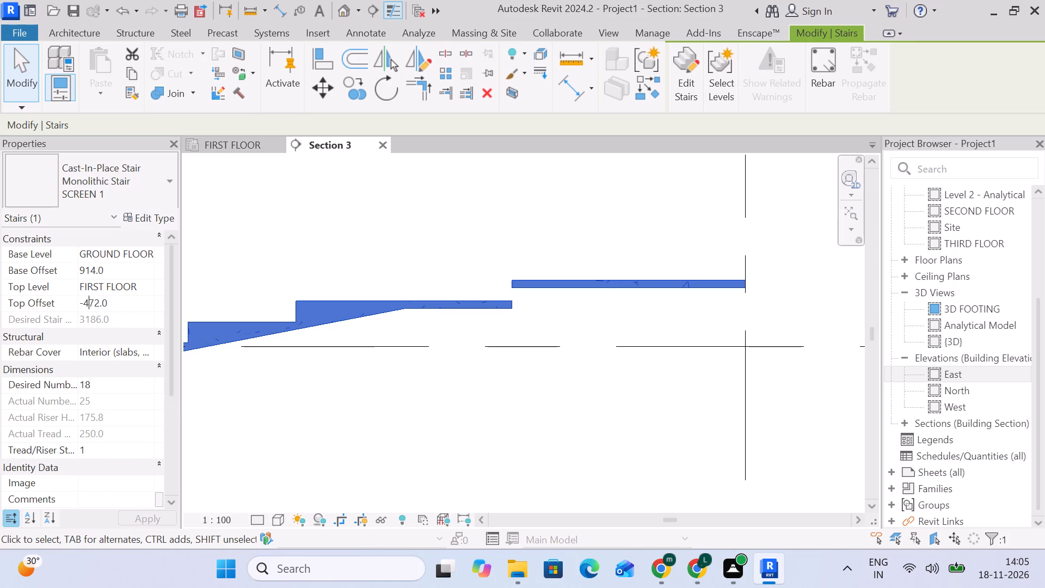
pyautogui.press('Left')
pyautogui.press('BackSpace')
pyautogui.click(298, 213)
# Examine the seating stair's profile in Section 3, from its lowest step to the separated top tread near FIRST FLOOR.
pyautogui.scroll(-8, 294, 218)
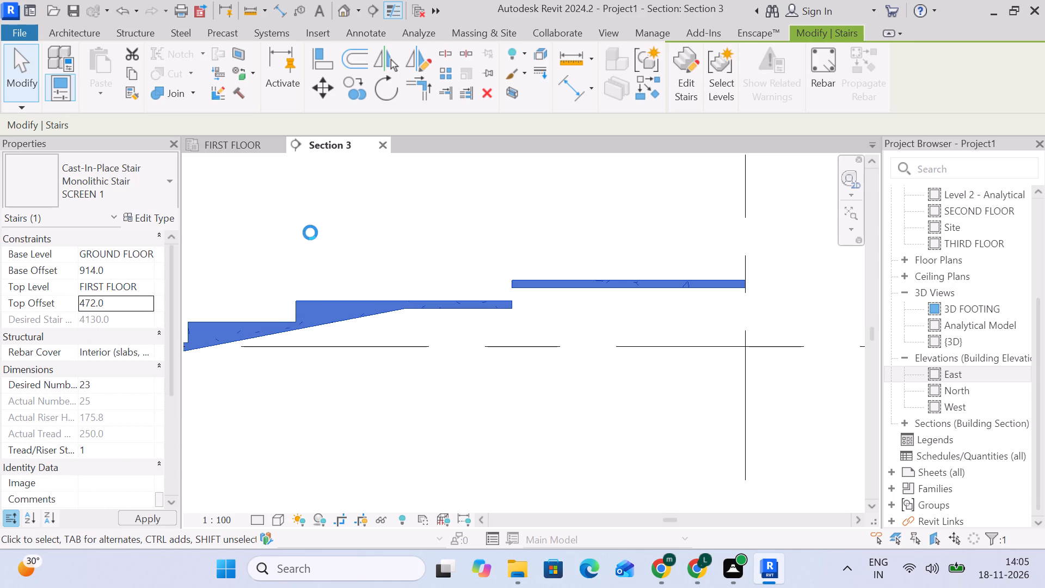
pyautogui.scroll(-2, 310, 232)
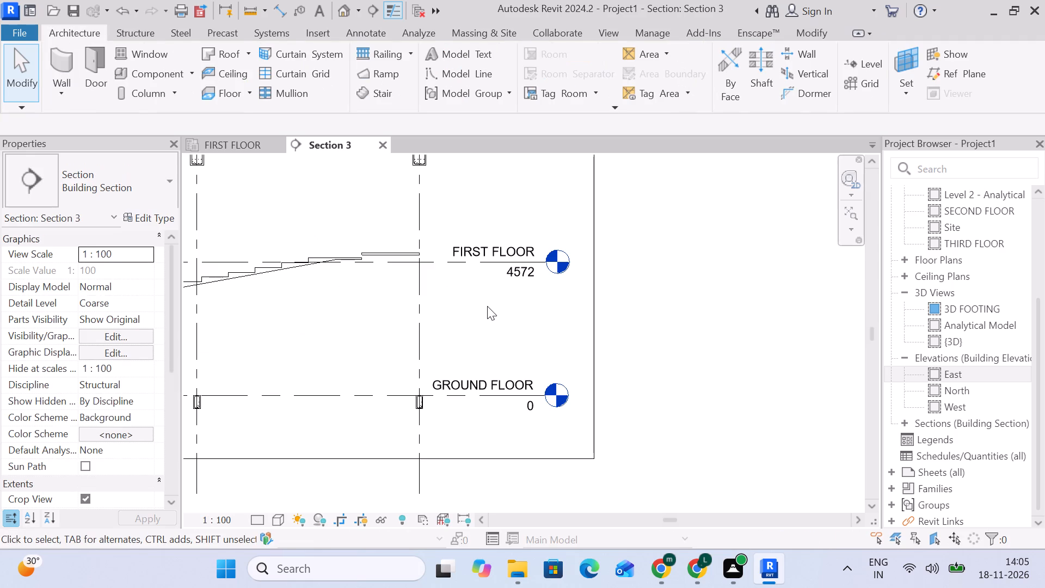
pyautogui.moveTo(380, 271); pyautogui.dragTo(538, 272, button='middle')
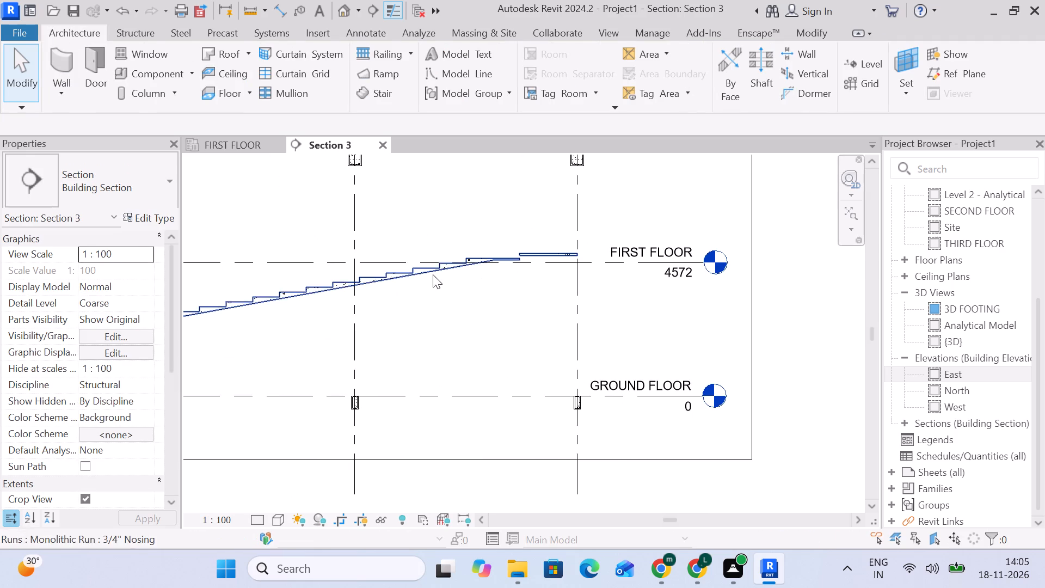
pyautogui.click(433, 274)
pyautogui.scroll(-4, 399, 328)
pyautogui.moveTo(394, 331); pyautogui.dragTo(585, 312, button='middle')
pyautogui.scroll(2, 289, 328)
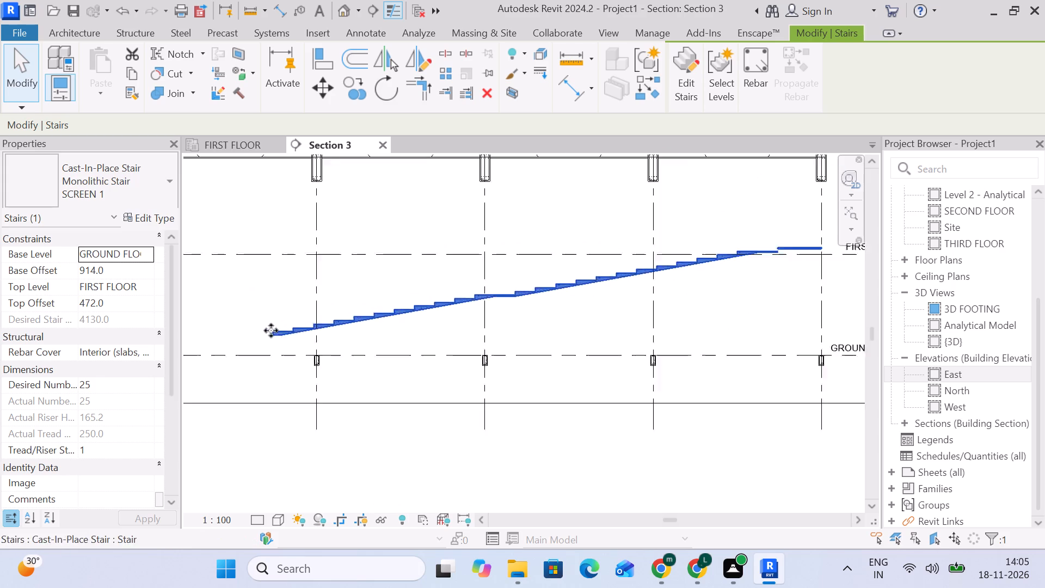
pyautogui.scroll(8, 271, 330)
pyautogui.scroll(-4, 354, 332)
pyautogui.scroll(5, 640, 327)
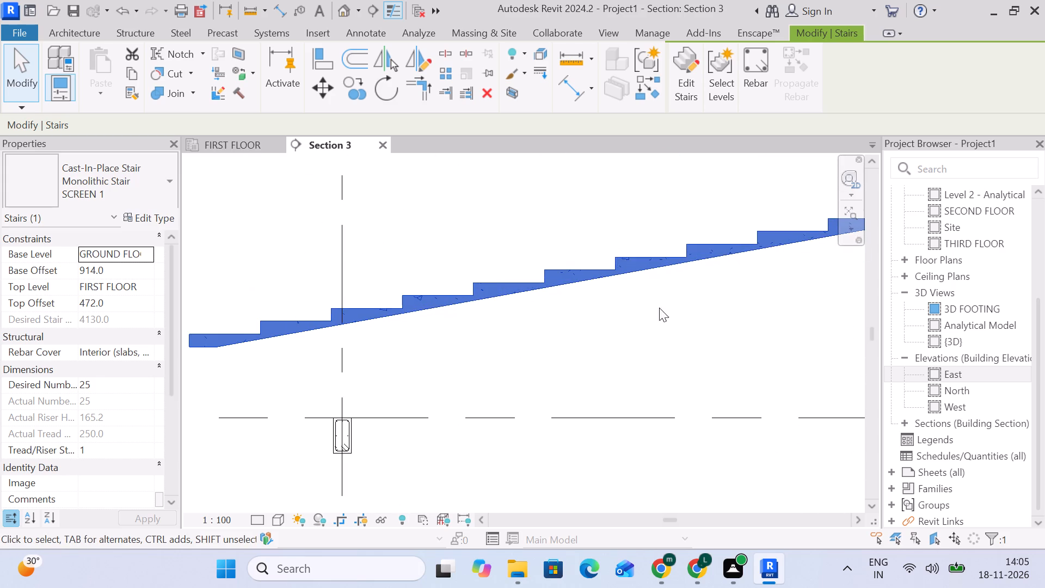
pyautogui.moveTo(659, 308); pyautogui.dragTo(273, 366, button='middle')
pyautogui.scroll(1, 640, 309)
pyautogui.moveTo(644, 308); pyautogui.dragTo(274, 397, button='middle')
pyautogui.moveTo(562, 336); pyautogui.dragTo(378, 369, button='middle')
pyautogui.scroll(-1, 389, 368)
pyautogui.scroll(1, 580, 336)
pyautogui.moveTo(606, 327); pyautogui.dragTo(294, 372, button='middle')
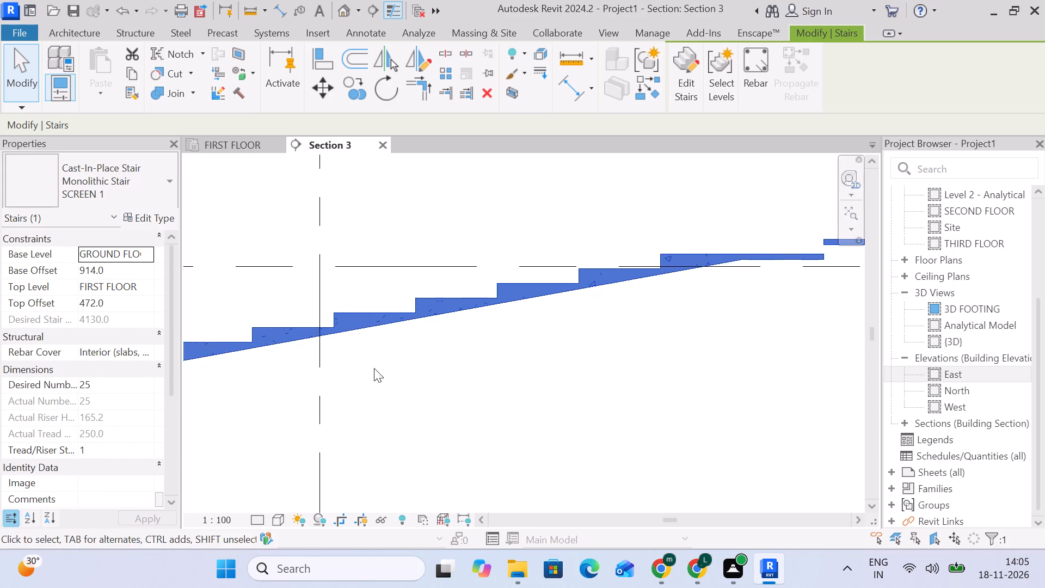
pyautogui.moveTo(566, 341); pyautogui.dragTo(250, 385, button='middle')
pyautogui.scroll(5, 454, 312)
pyautogui.click(593, 264)
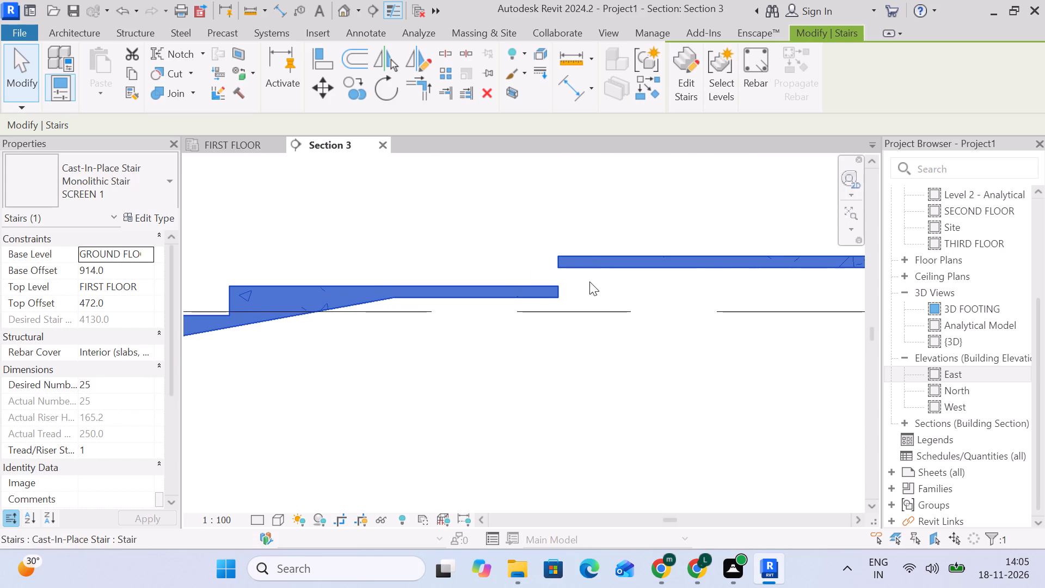
pyautogui.scroll(-3, 568, 280)
pyautogui.moveTo(564, 280); pyautogui.dragTo(349, 338, button='middle')
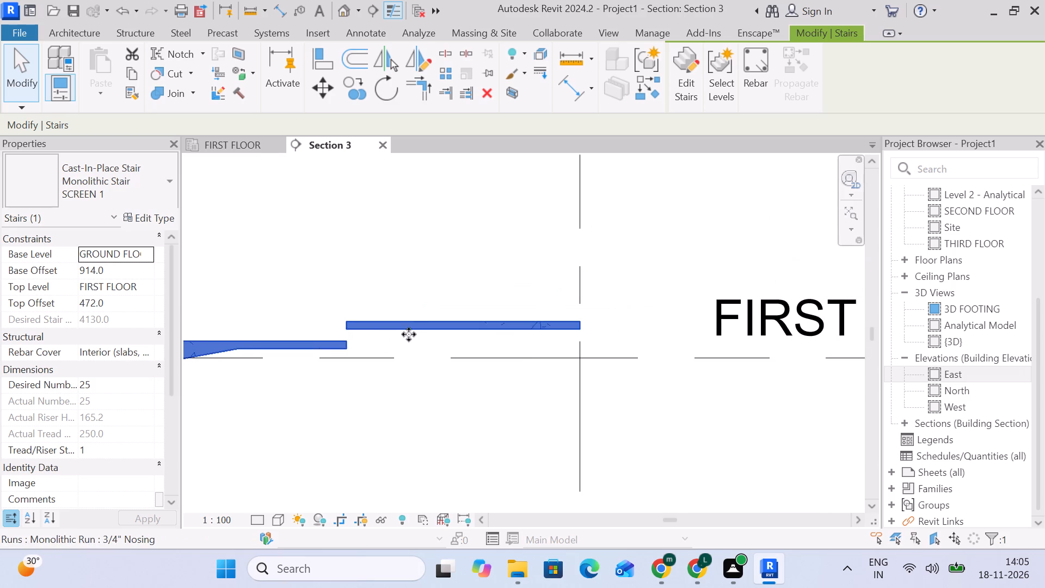
pyautogui.scroll(-3, 413, 333)
pyautogui.moveTo(413, 333); pyautogui.dragTo(527, 319, button='middle')
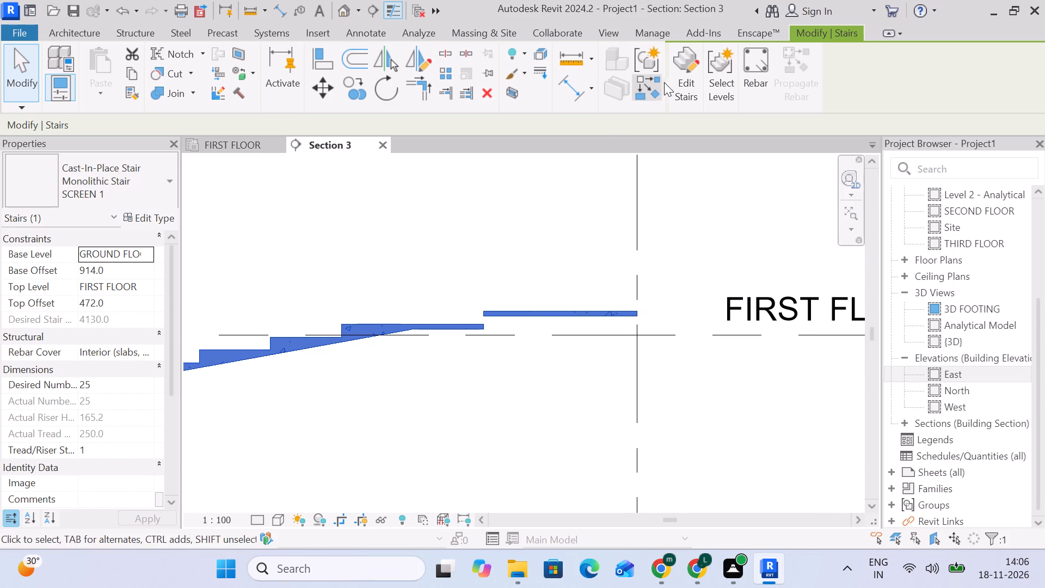
# Put the seating stair into edit mode and open its monolithic run's sketch in the FIRST FLOOR plan.
pyautogui.click(674, 79)
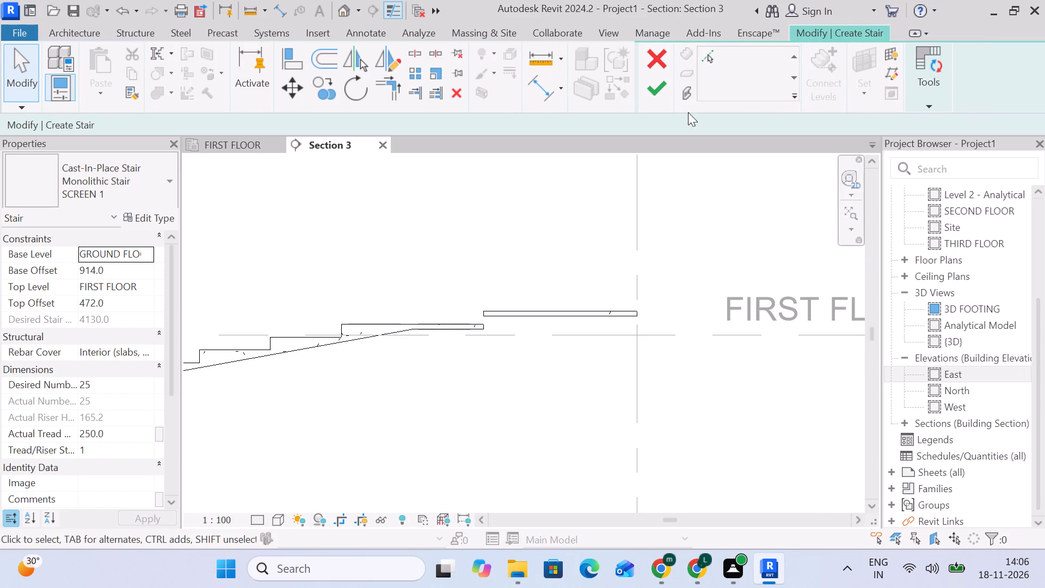
pyautogui.click(236, 142)
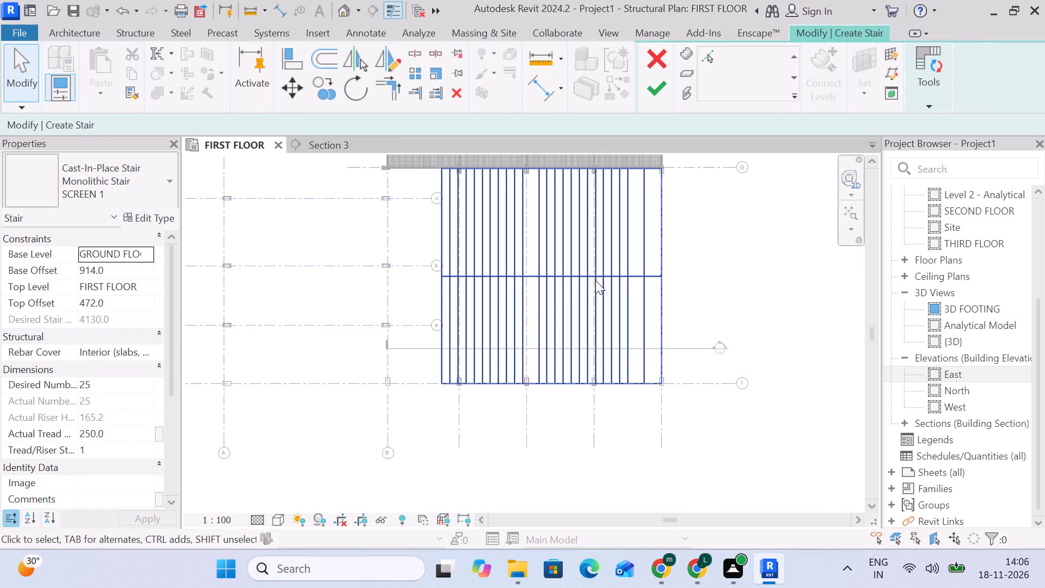
pyautogui.click(624, 225)
pyautogui.scroll(5, 643, 225)
pyautogui.moveTo(665, 223); pyautogui.dragTo(614, 275, button='middle')
pyautogui.scroll(1, 619, 265)
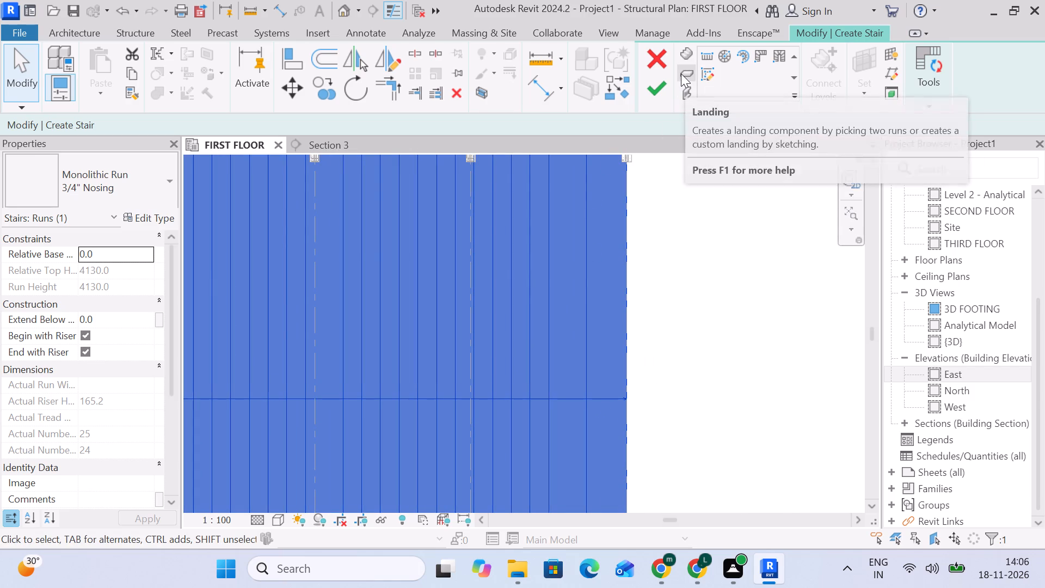
pyautogui.scroll(-5, 670, 284)
pyautogui.moveTo(670, 286); pyautogui.dragTo(660, 240, button='middle')
pyautogui.scroll(1, 660, 239)
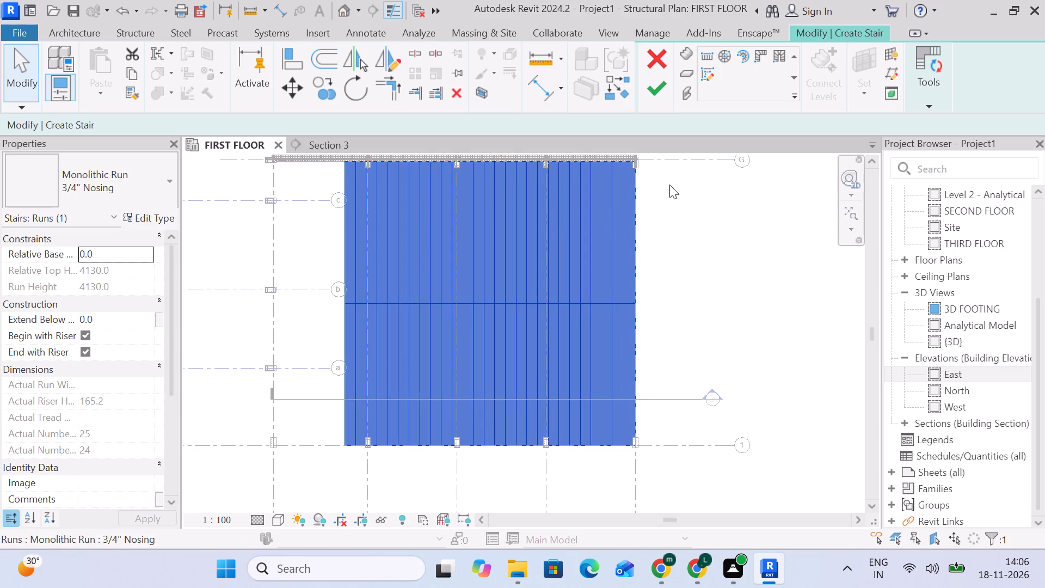
pyautogui.click(709, 242)
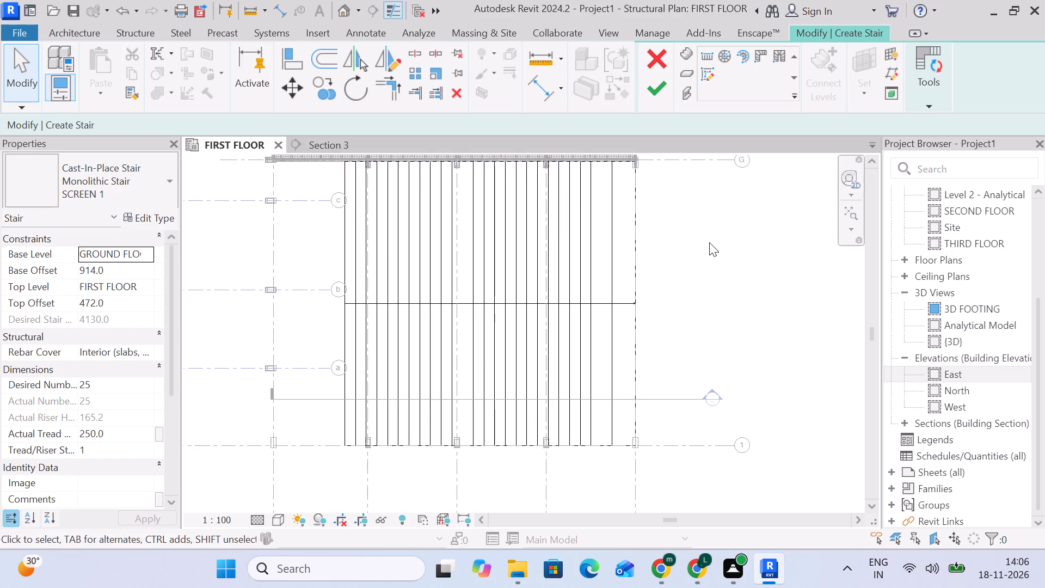
pyautogui.click(500, 231)
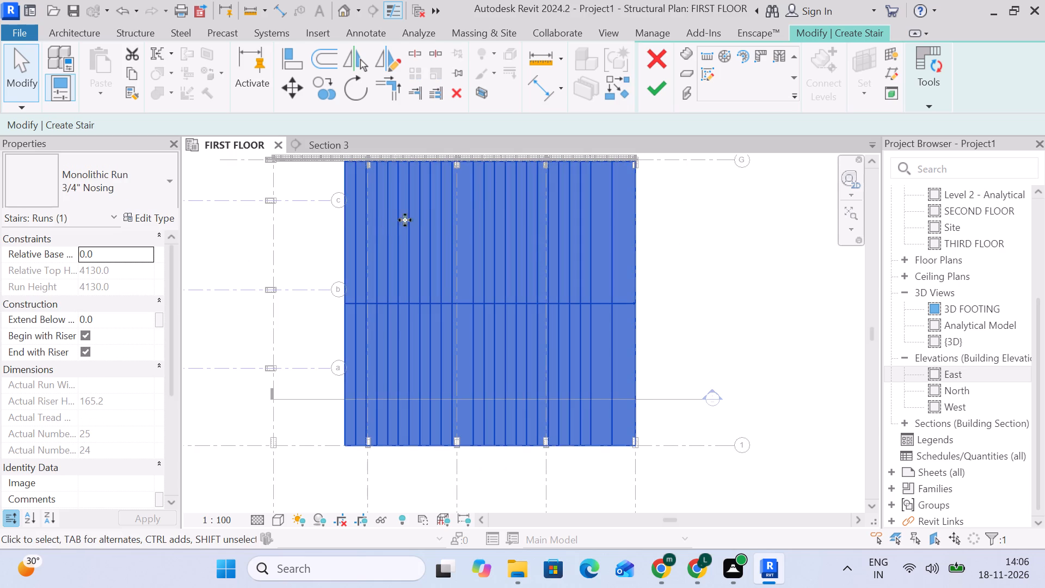
pyautogui.scroll(4, 632, 314)
pyautogui.doubleClick(611, 264)
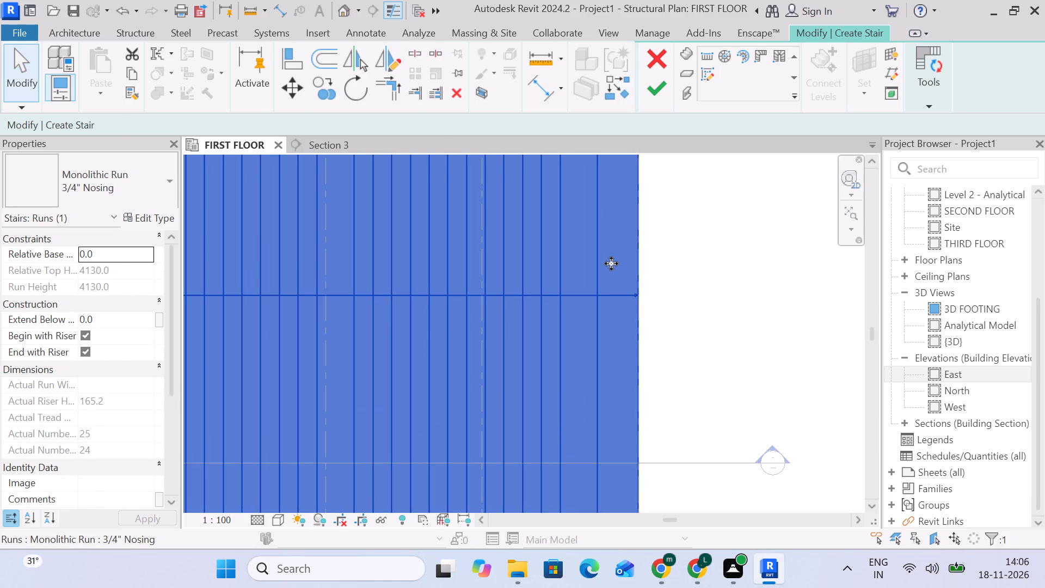
# Shorten the stair path's end segment to 11700 mm, add a segment of about 2829 mm to the last riser's midpoint, and finish the run sketch.
pyautogui.click(606, 298)
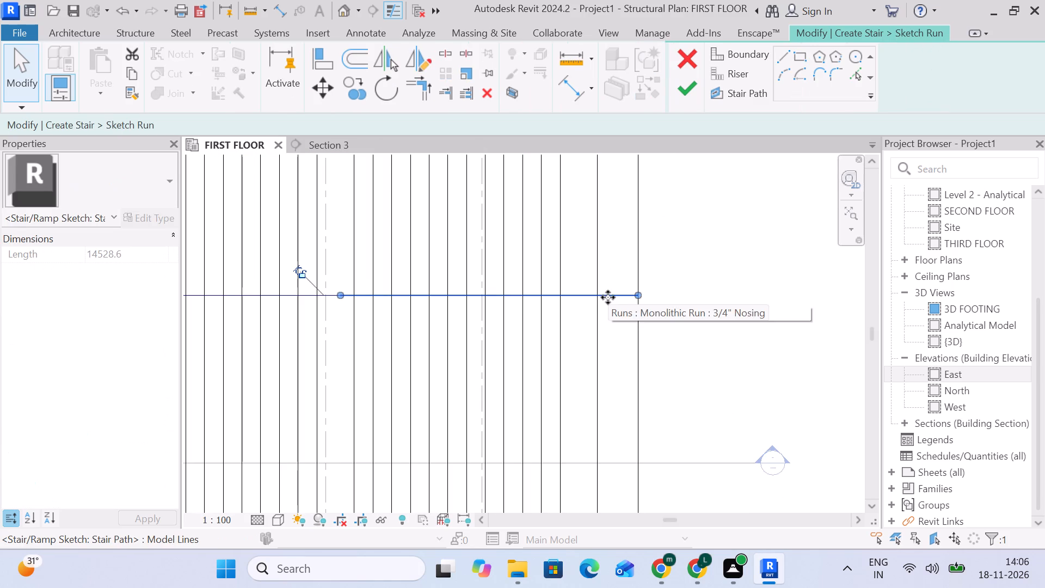
pyautogui.moveTo(637, 292); pyautogui.dragTo(581, 293)
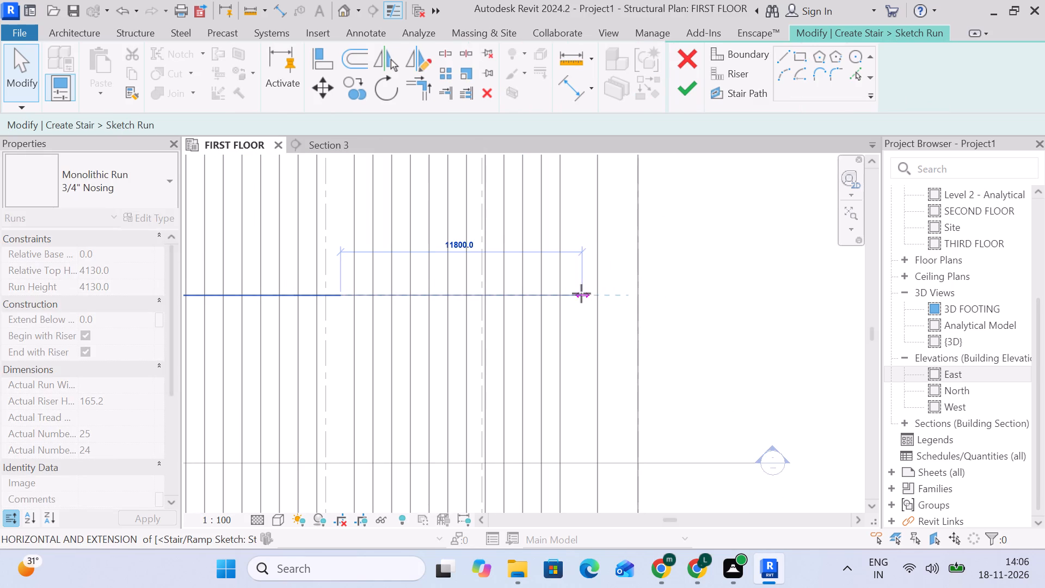
pyautogui.moveTo(581, 293); pyautogui.dragTo(580, 293)
pyautogui.click(735, 90)
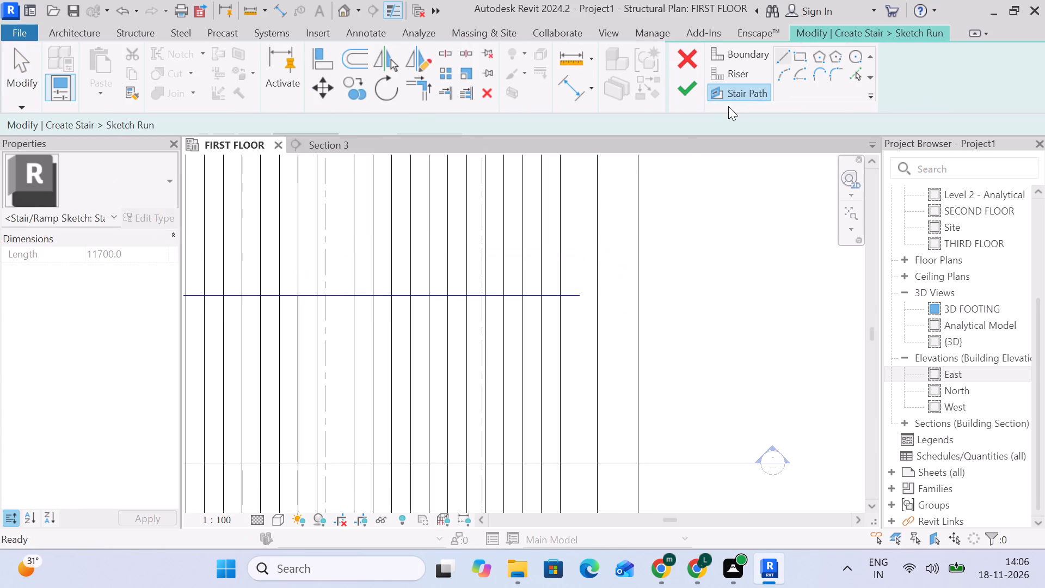
pyautogui.click(577, 297)
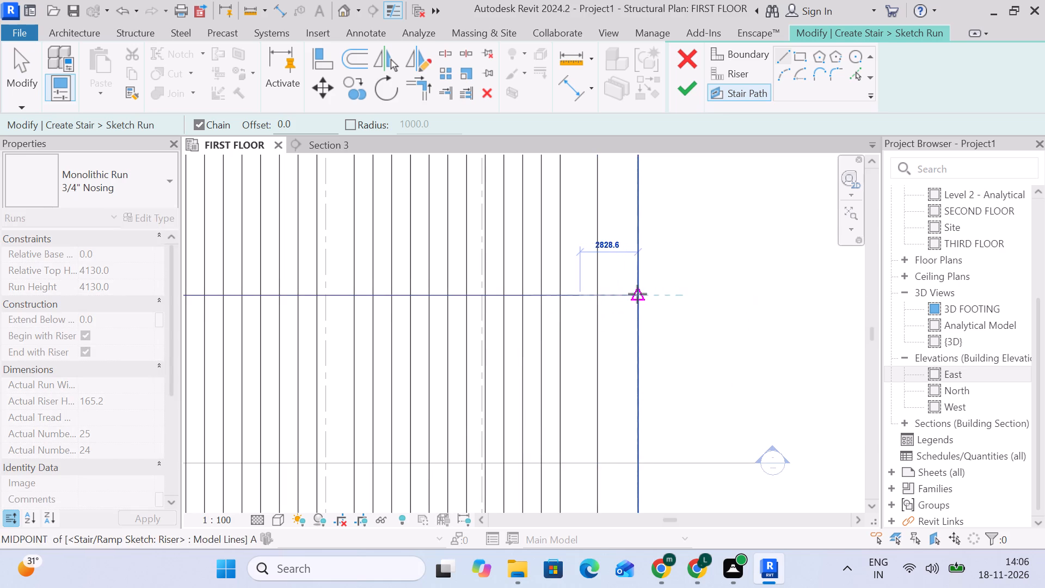
pyautogui.click(637, 294)
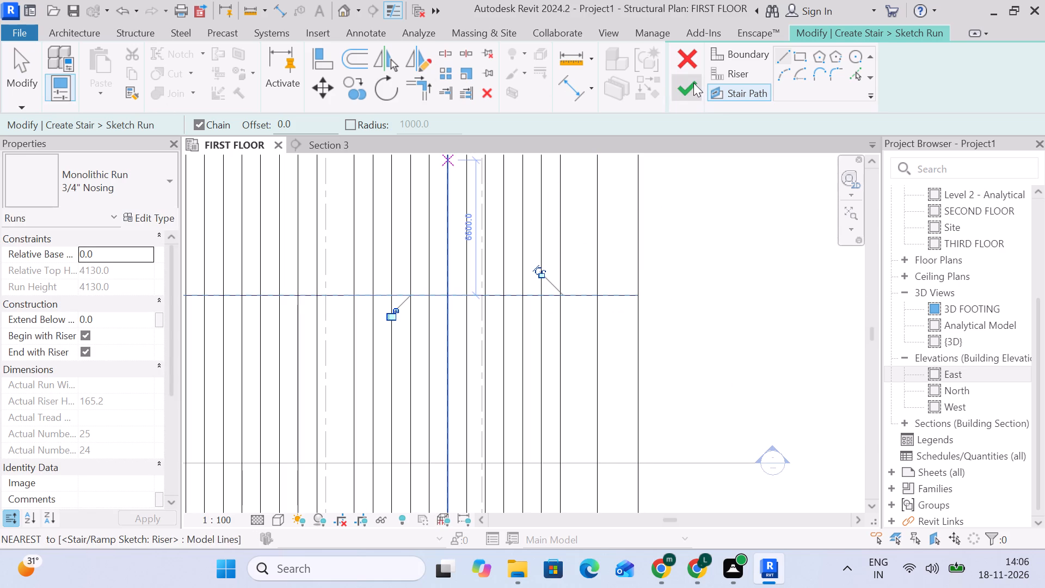
pyautogui.click(693, 83)
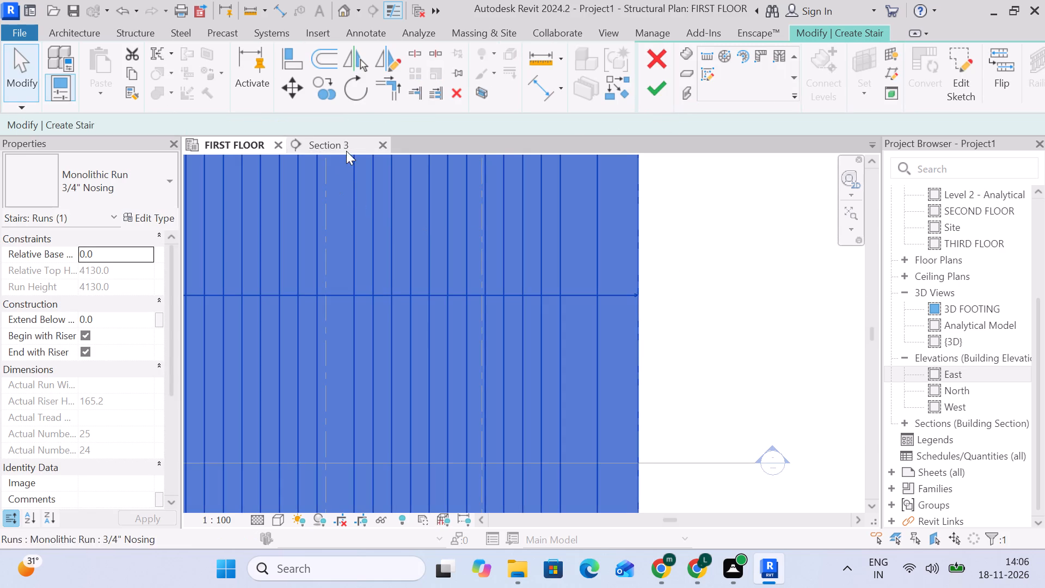
# Check the upper end of the edited run in Section 3.
pyautogui.click(346, 151)
pyautogui.scroll(5, 477, 331)
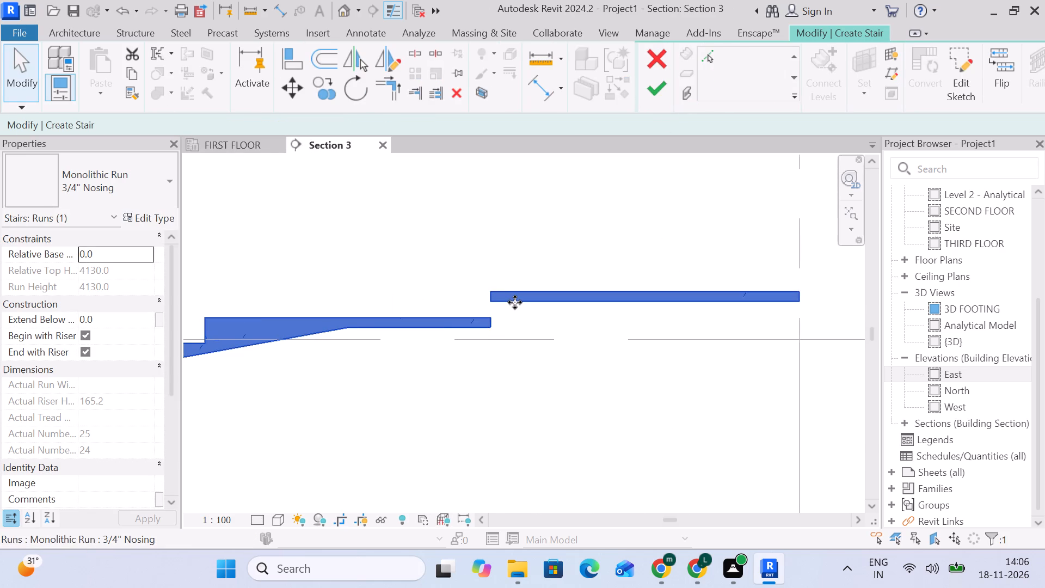
pyautogui.scroll(-11, 517, 302)
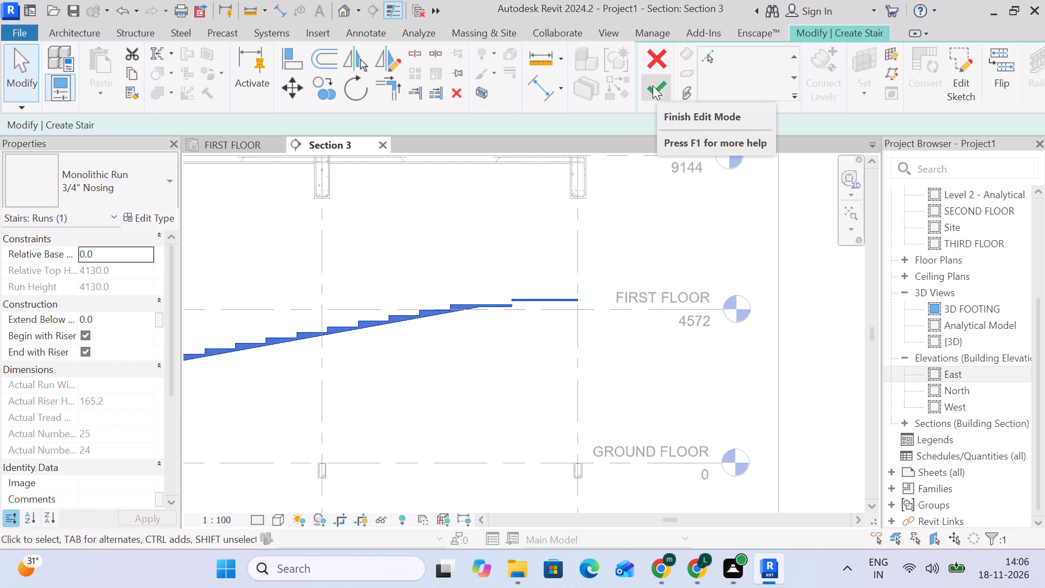
# Reopen the seating stair's monolithic run sketch in the FIRST FLOOR plan.
pyautogui.doubleClick(462, 307)
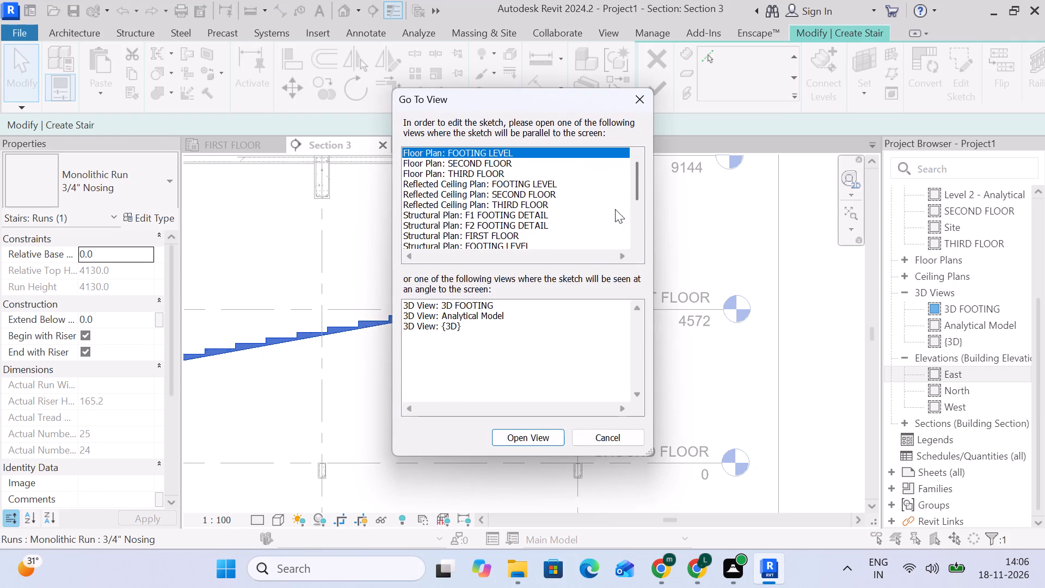
pyautogui.click(641, 105)
pyautogui.click(221, 133)
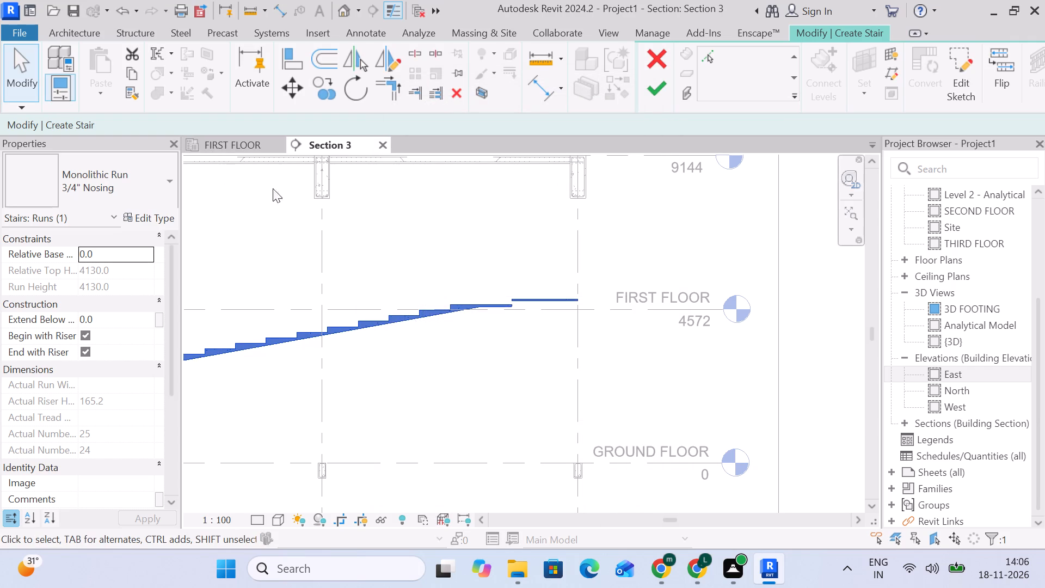
pyautogui.click(213, 156)
pyautogui.click(228, 148)
pyautogui.doubleClick(509, 318)
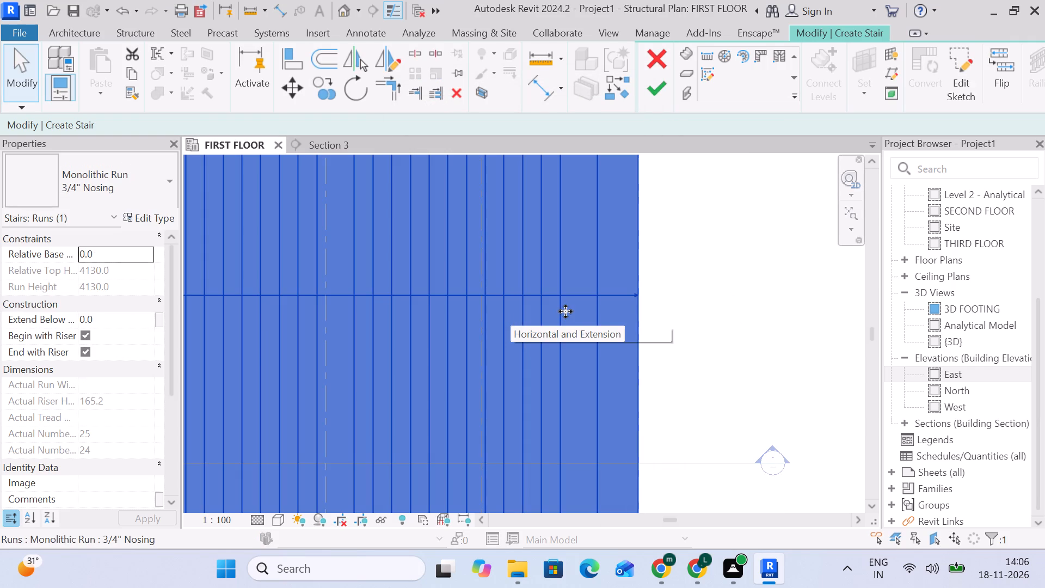
pyautogui.doubleClick(538, 332)
pyautogui.scroll(6, 607, 311)
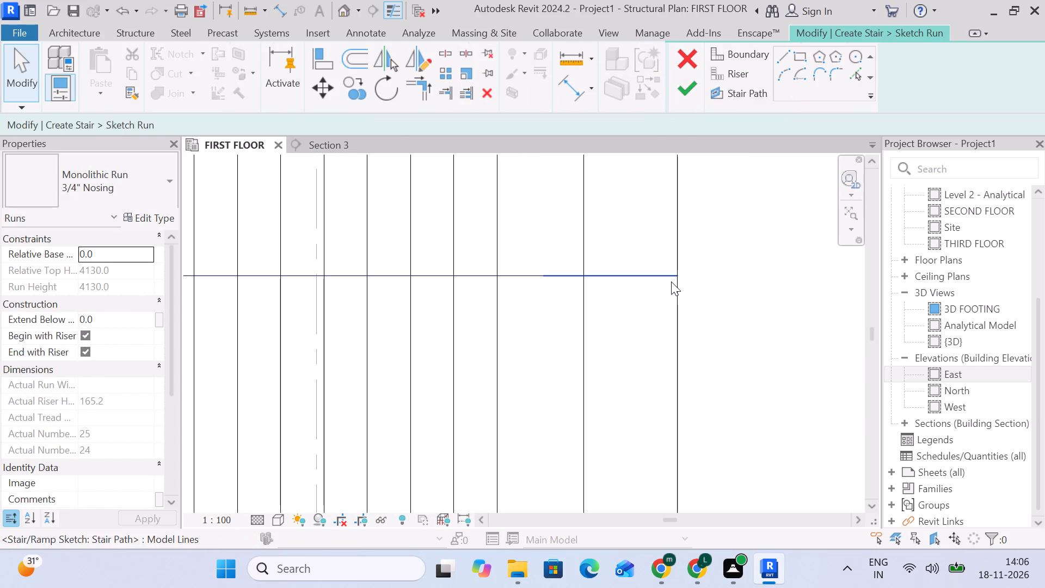
# Inspect the spacing of the last risers and the end segment of the stair path in the run sketch.
pyautogui.click(670, 310)
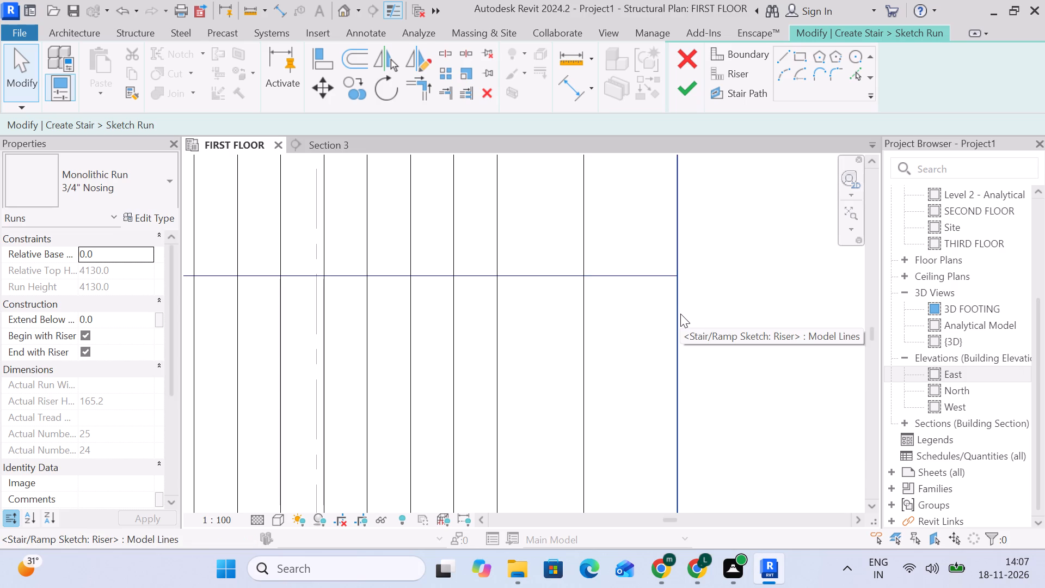
pyautogui.click(680, 314)
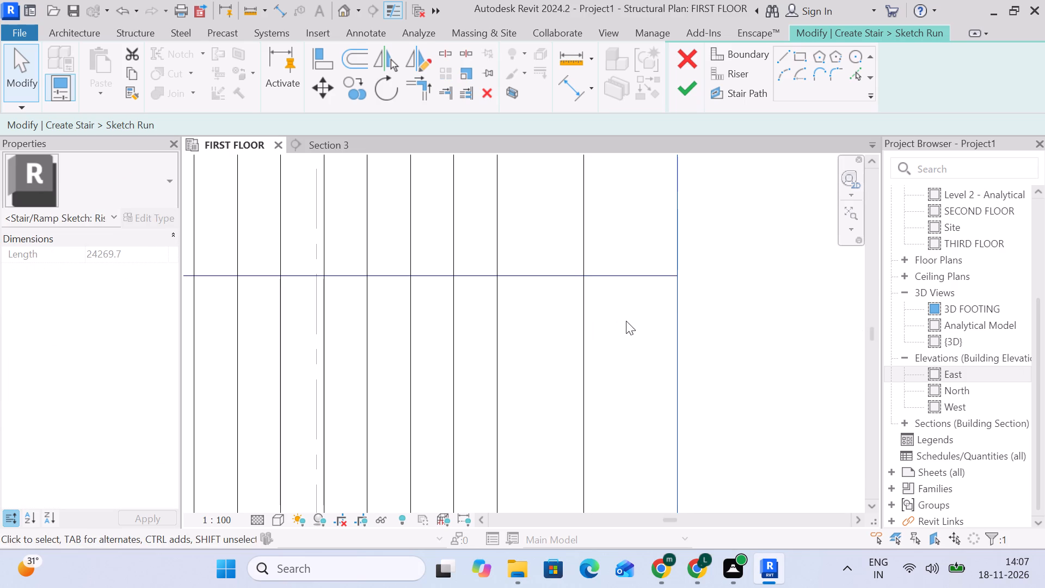
pyautogui.click(620, 275)
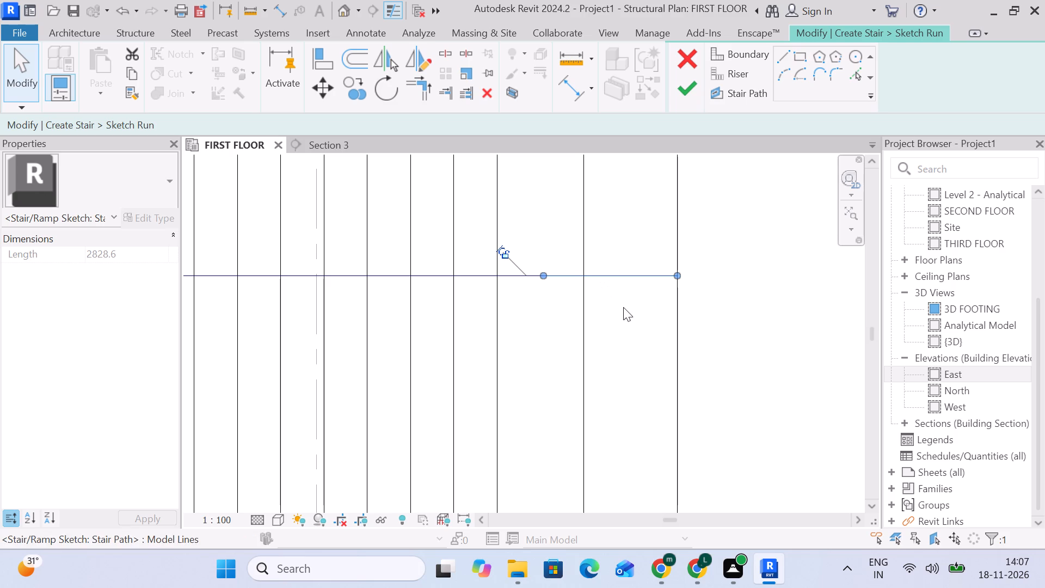
pyautogui.click(587, 331)
pyautogui.scroll(-11, 603, 331)
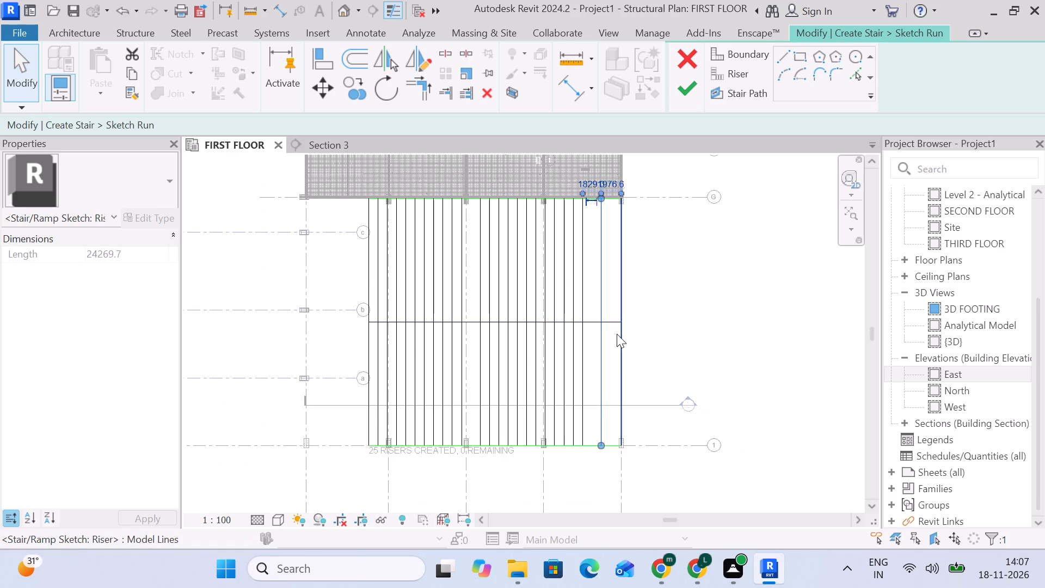
pyautogui.scroll(5, 604, 329)
pyautogui.scroll(-2, 660, 307)
pyautogui.moveTo(660, 309); pyautogui.dragTo(610, 454, button='middle')
pyautogui.scroll(5, 588, 293)
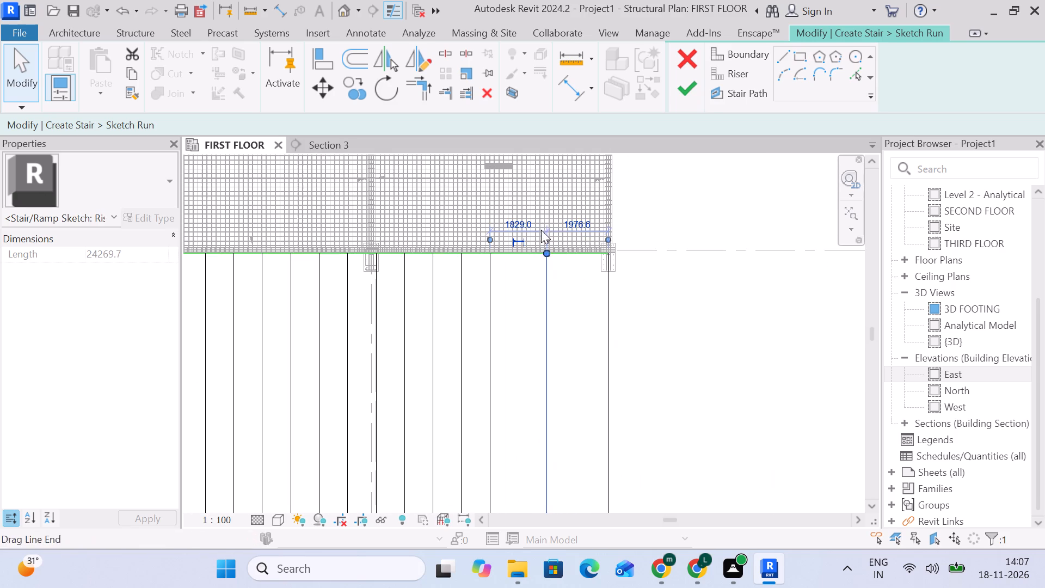
pyautogui.scroll(-6, 667, 322)
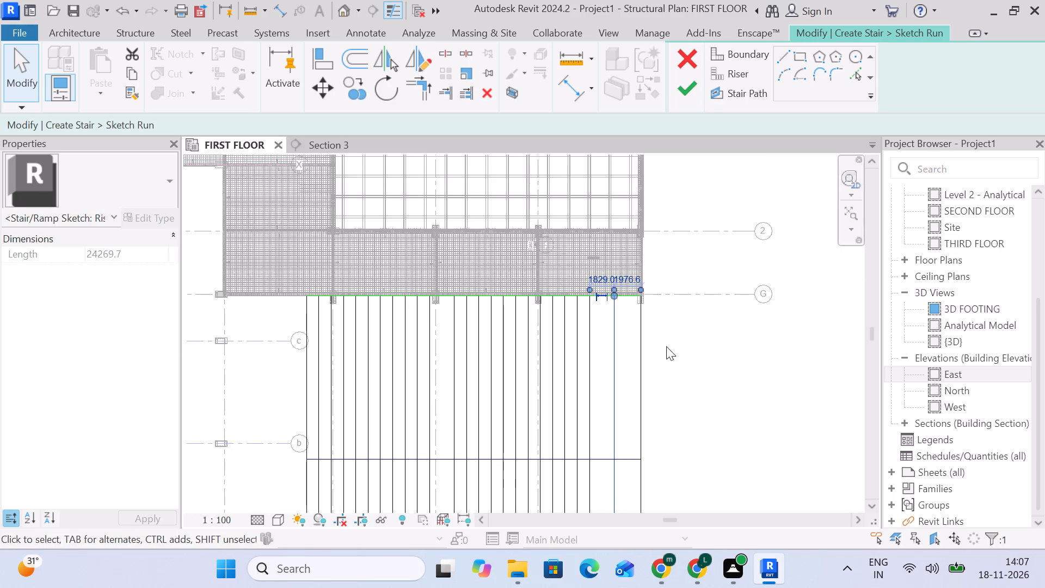
pyautogui.moveTo(672, 355); pyautogui.dragTo(635, 243, button='middle')
pyautogui.scroll(1, 635, 243)
pyautogui.click(657, 292)
pyautogui.moveTo(580, 375); pyautogui.dragTo(603, 254, button='middle')
pyautogui.scroll(4, 603, 254)
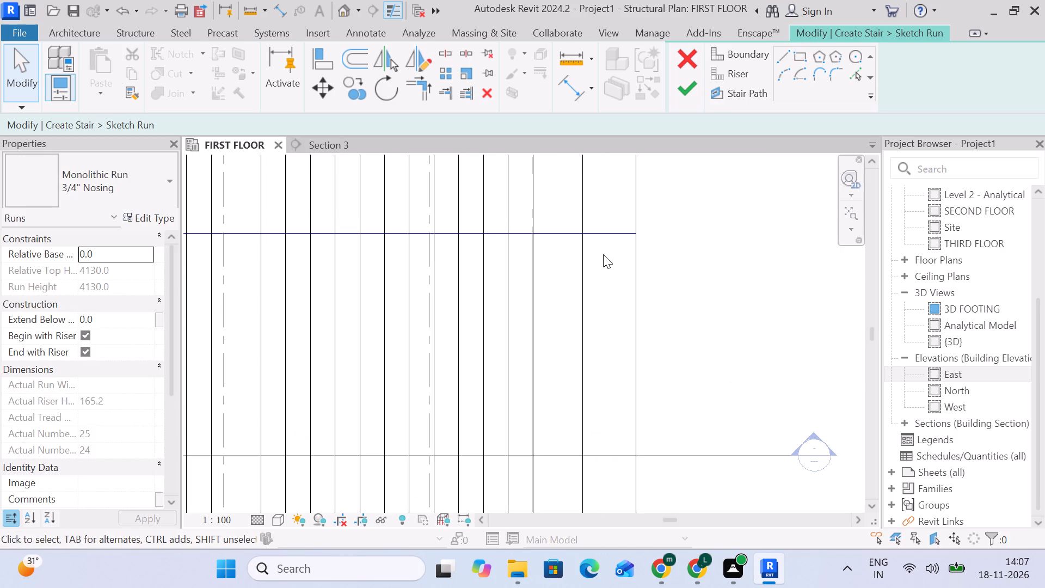
# Move the run's last riser so that it sits 1829 mm from the preceding riser.
pyautogui.click(639, 203)
pyautogui.scroll(-6, 625, 217)
pyautogui.scroll(5, 626, 399)
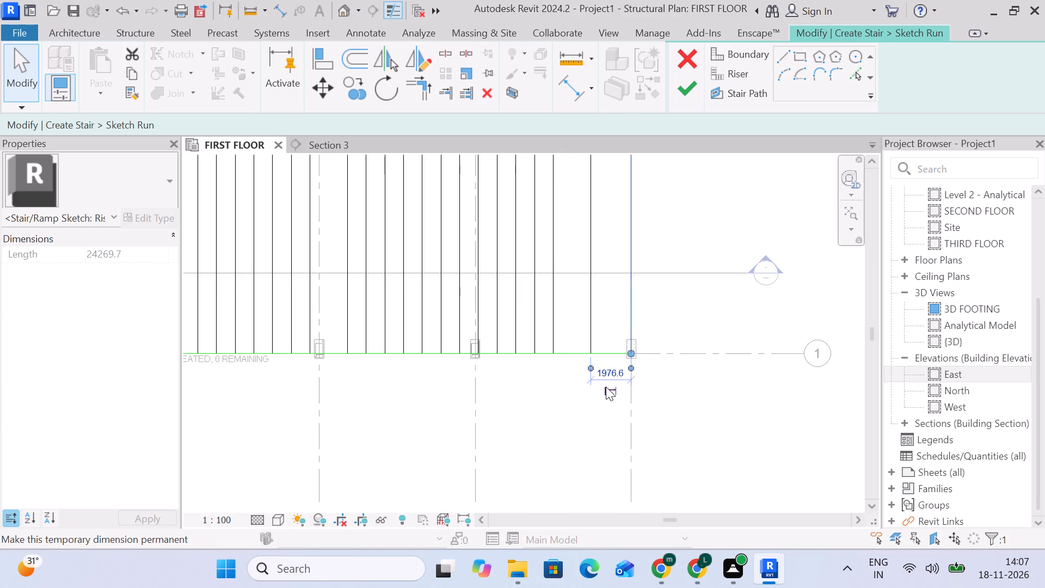
pyautogui.scroll(6, 594, 379)
pyautogui.click(626, 369)
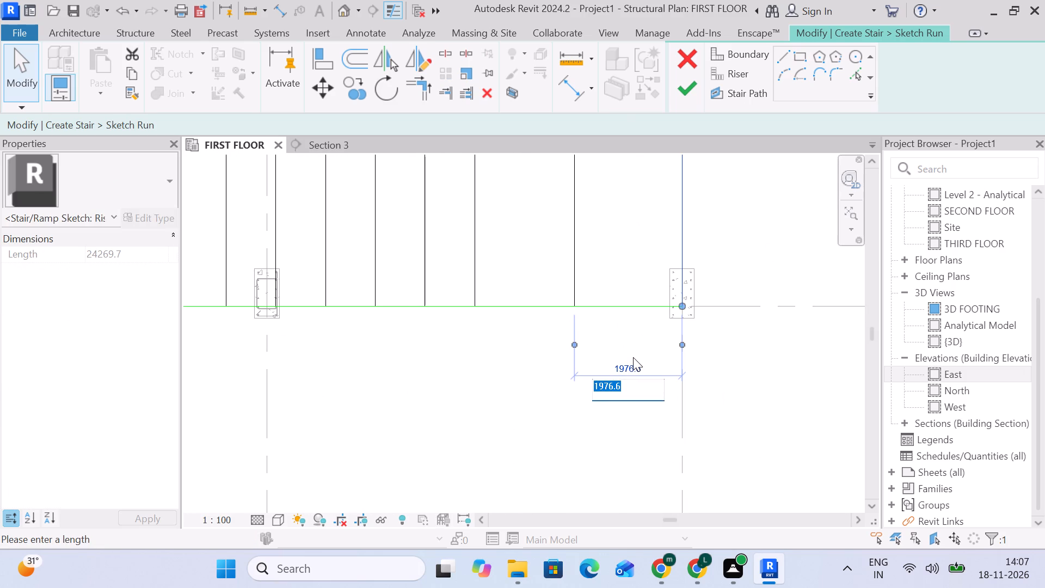
pyautogui.press('1')
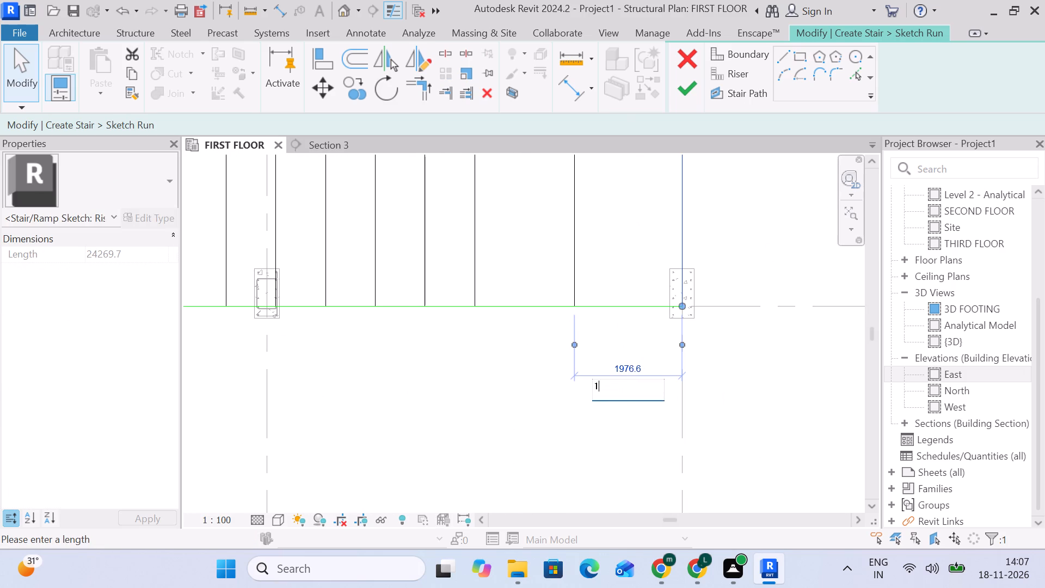
pyautogui.write('829')
pyautogui.press('Return')
pyautogui.scroll(1, 632, 352)
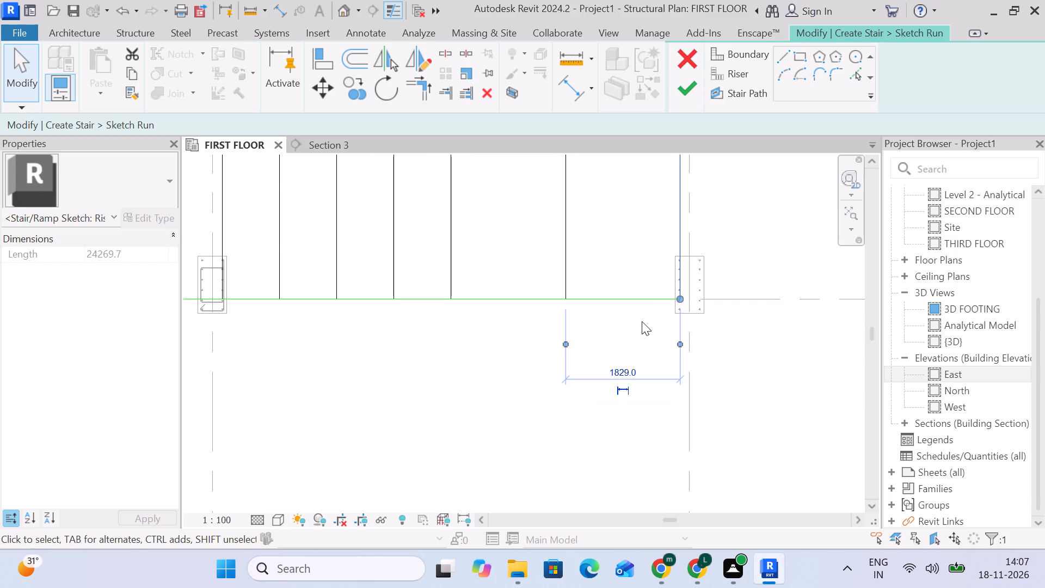
pyautogui.click(769, 331)
# Trim the run's boundary line along grid 1 to a corner with the moved last riser.
pyautogui.scroll(-11, 730, 309)
pyautogui.scroll(6, 694, 295)
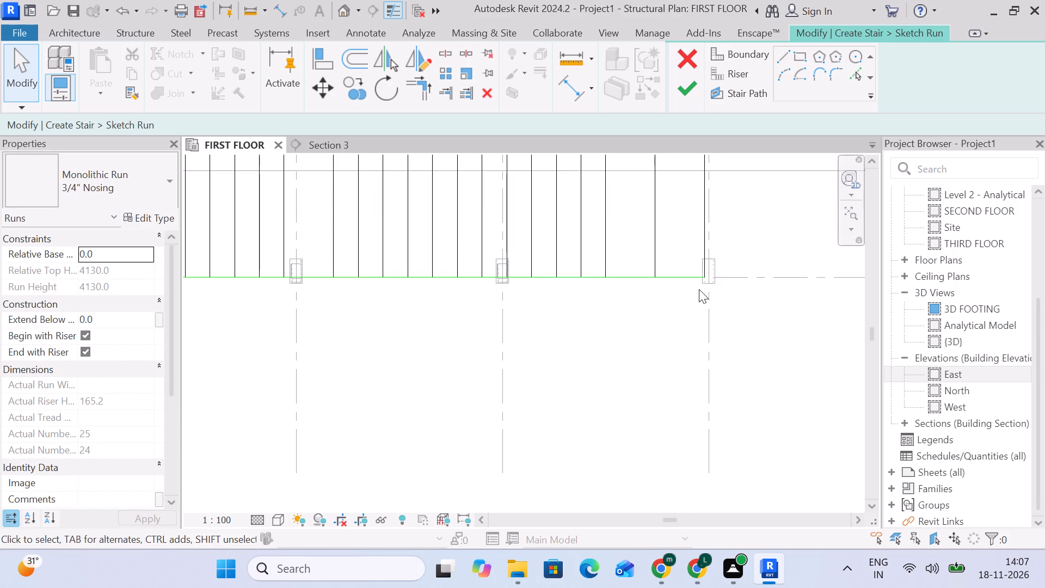
pyautogui.scroll(18, 699, 289)
pyautogui.scroll(10, 705, 248)
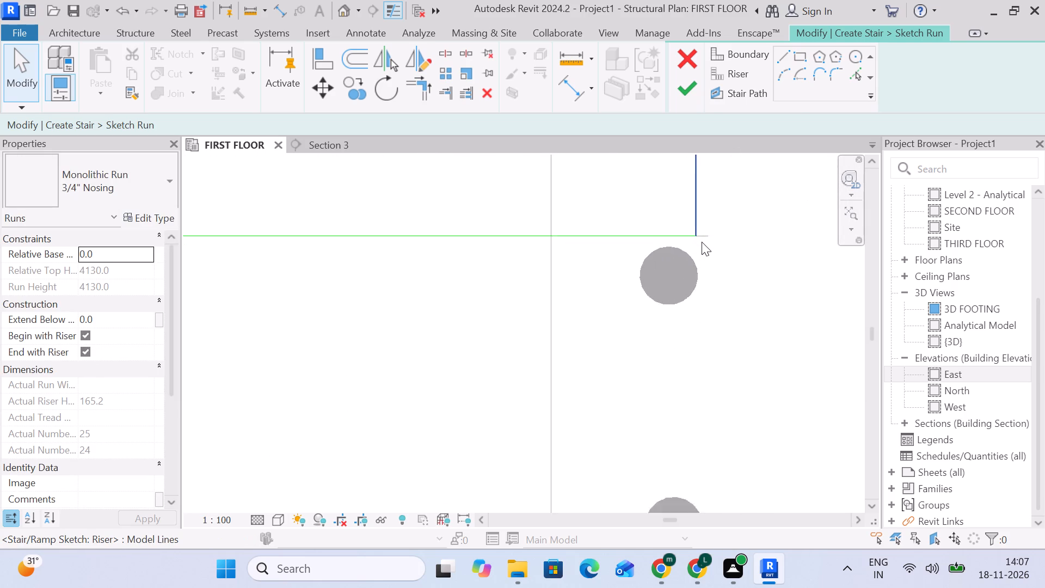
pyautogui.scroll(8, 702, 242)
pyautogui.scroll(-10, 695, 234)
pyautogui.scroll(1, 687, 235)
pyautogui.moveTo(686, 235); pyautogui.dragTo(492, 271, button='middle')
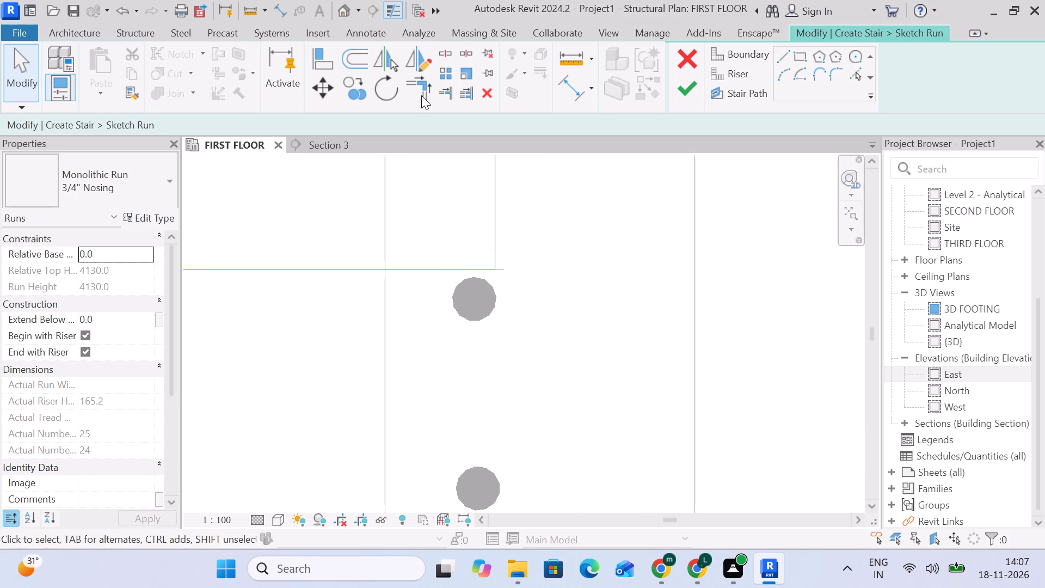
pyautogui.click(421, 93)
pyautogui.click(439, 274)
pyautogui.click(500, 230)
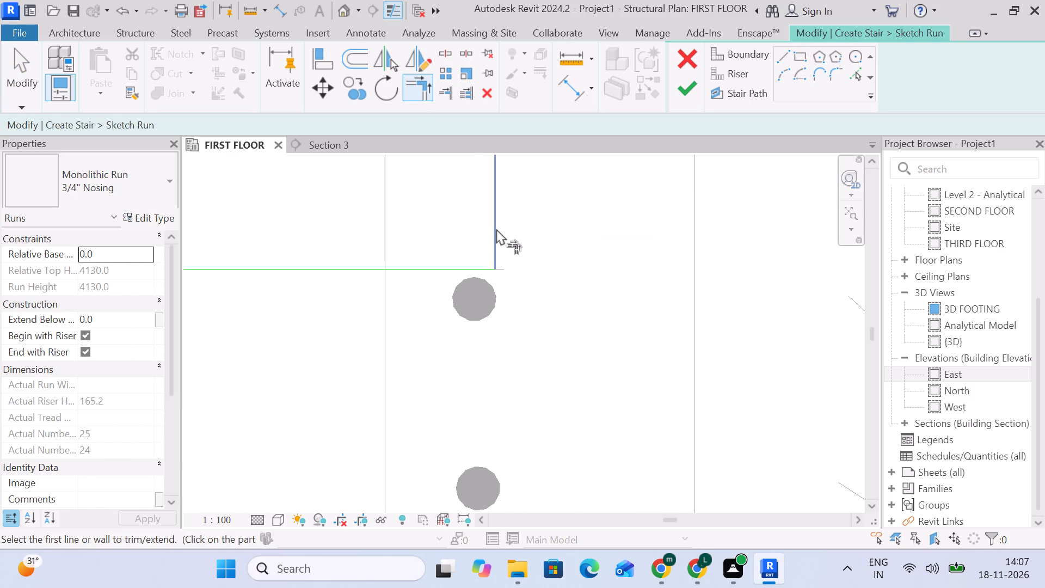
pyautogui.click(456, 272)
pyautogui.scroll(5, 490, 267)
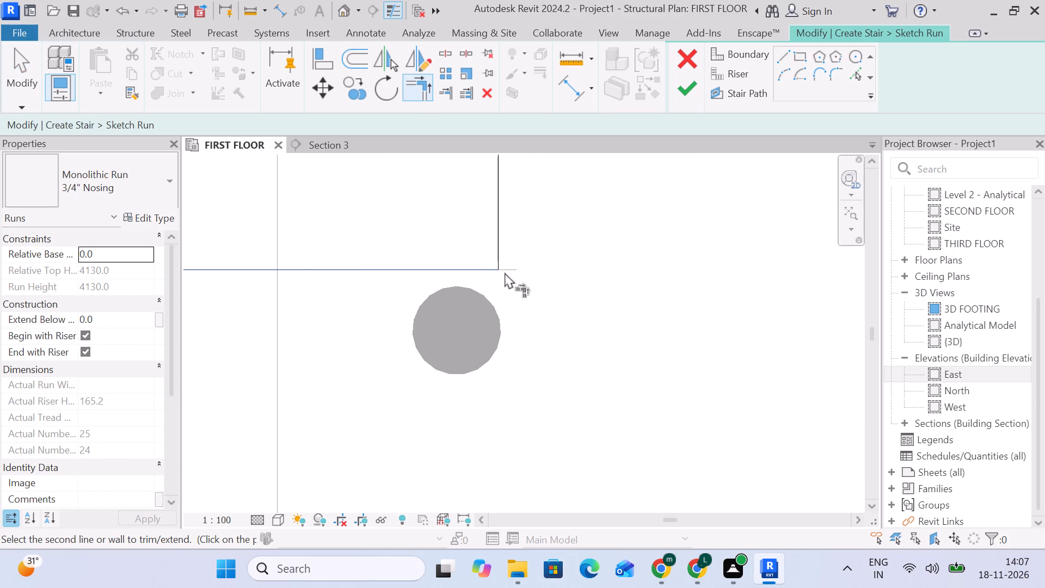
pyautogui.scroll(10, 507, 270)
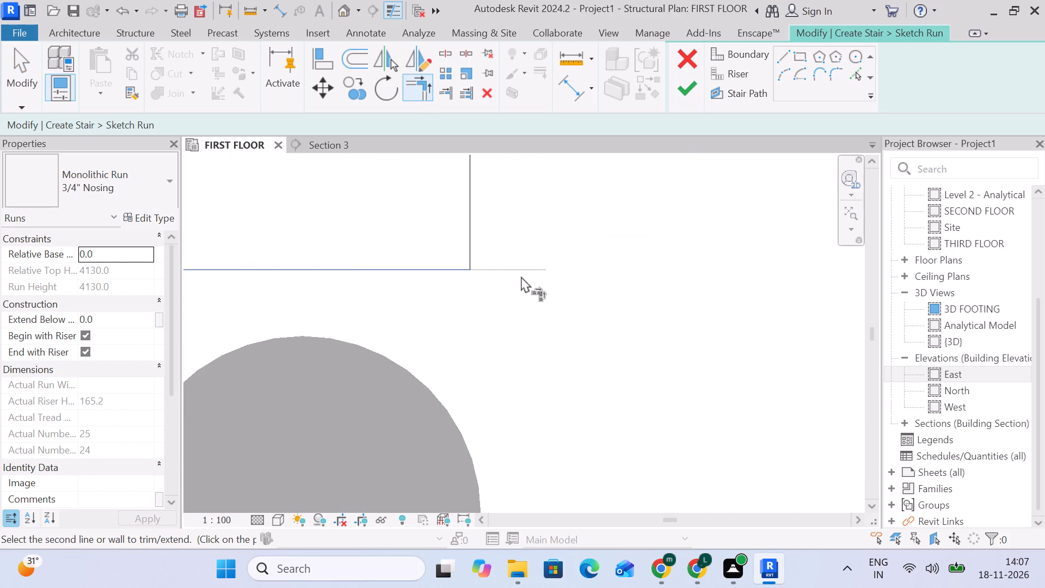
pyautogui.press('Escape')
pyautogui.doubleClick(515, 269)
pyautogui.moveTo(548, 284); pyautogui.dragTo(532, 220)
# Check the last riser's corner with the boundary at grid G and finish the run sketch.
pyautogui.scroll(-20, 538, 213)
pyautogui.scroll(-7, 538, 213)
pyautogui.scroll(1, 520, 242)
pyautogui.moveTo(520, 238); pyautogui.dragTo(506, 587, button='middle')
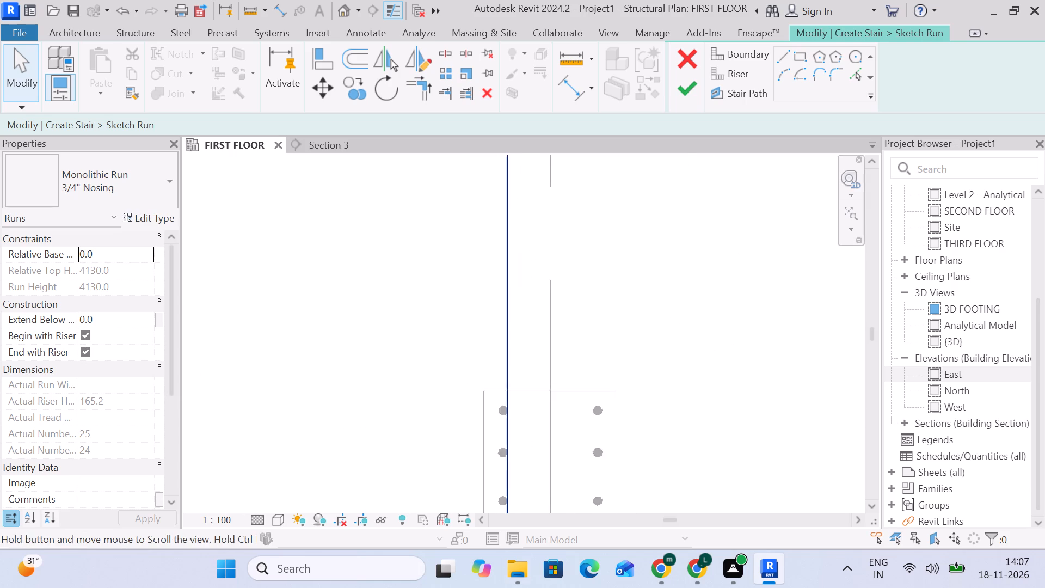
pyautogui.moveTo(506, 587); pyautogui.dragTo(506, 564, button='middle')
pyautogui.scroll(-20, 506, 587)
pyautogui.scroll(-7, 521, 287)
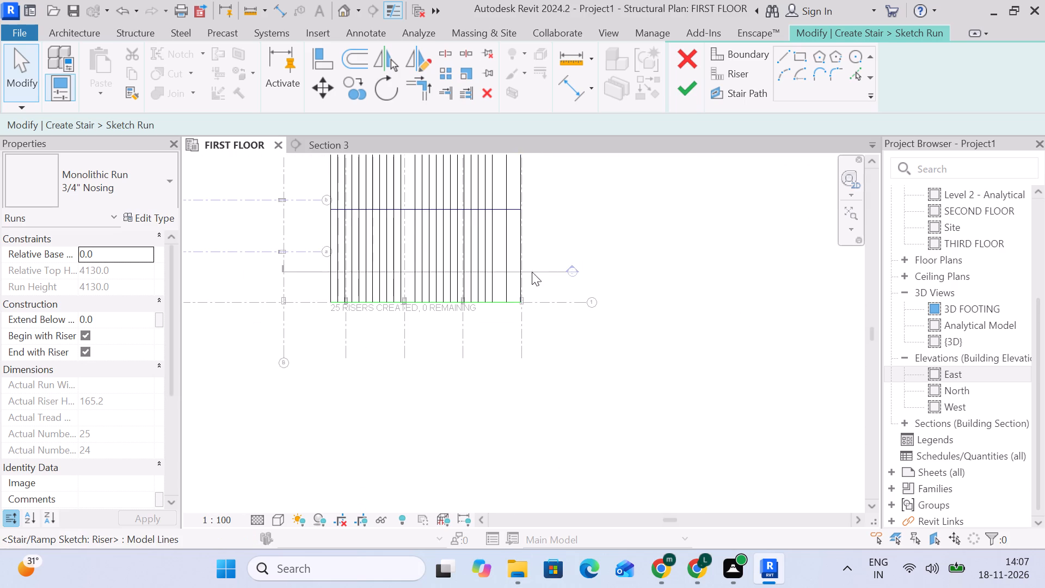
pyautogui.moveTo(532, 272); pyautogui.dragTo(526, 387, button='middle')
pyautogui.scroll(20, 525, 238)
pyautogui.scroll(7, 525, 238)
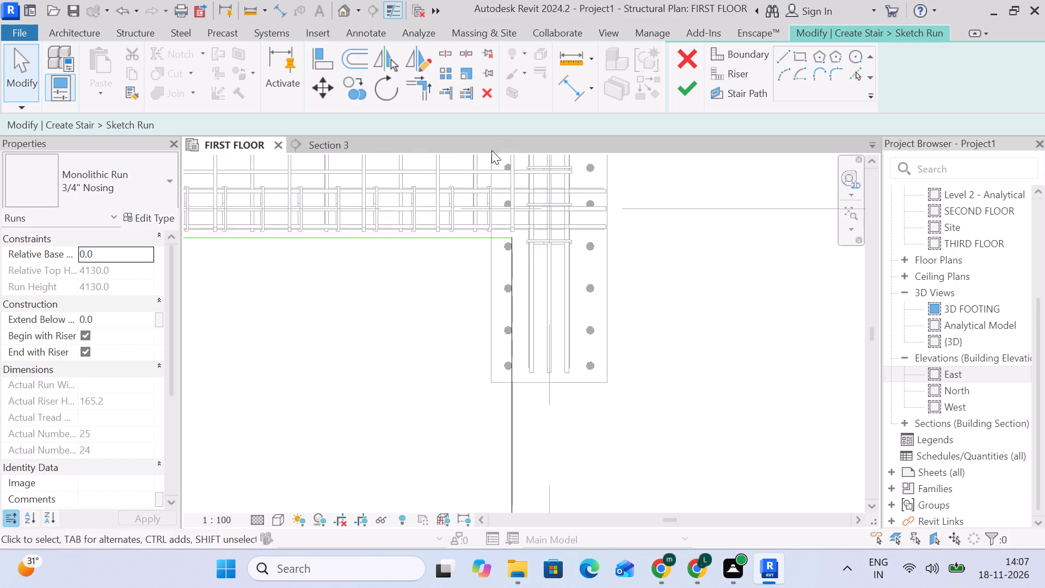
pyautogui.scroll(1, 491, 150)
pyautogui.scroll(5, 503, 249)
pyautogui.scroll(16, 525, 237)
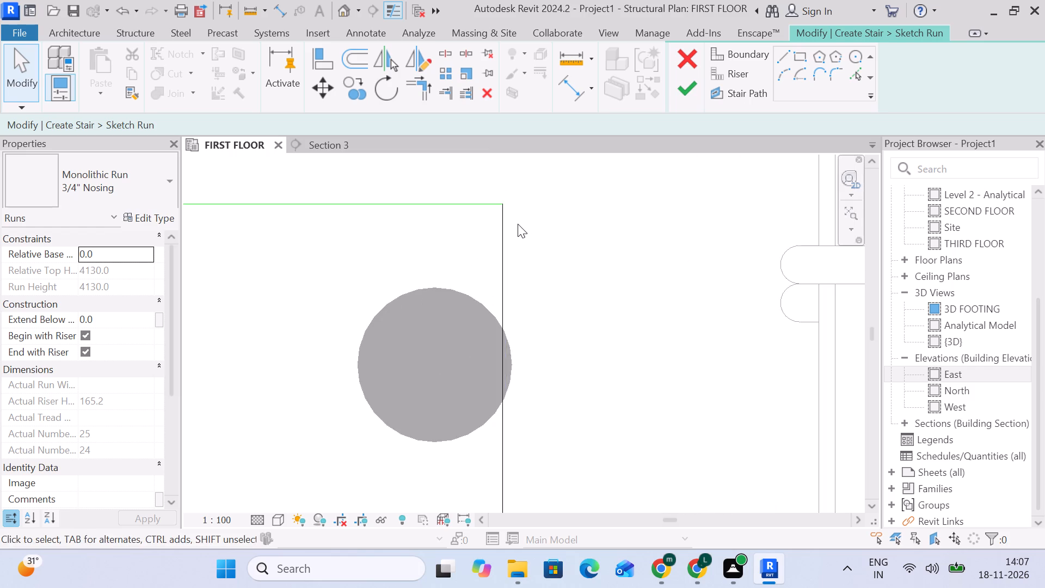
pyautogui.scroll(-20, 518, 224)
pyautogui.scroll(-20, 518, 224)
pyautogui.scroll(-6, 518, 224)
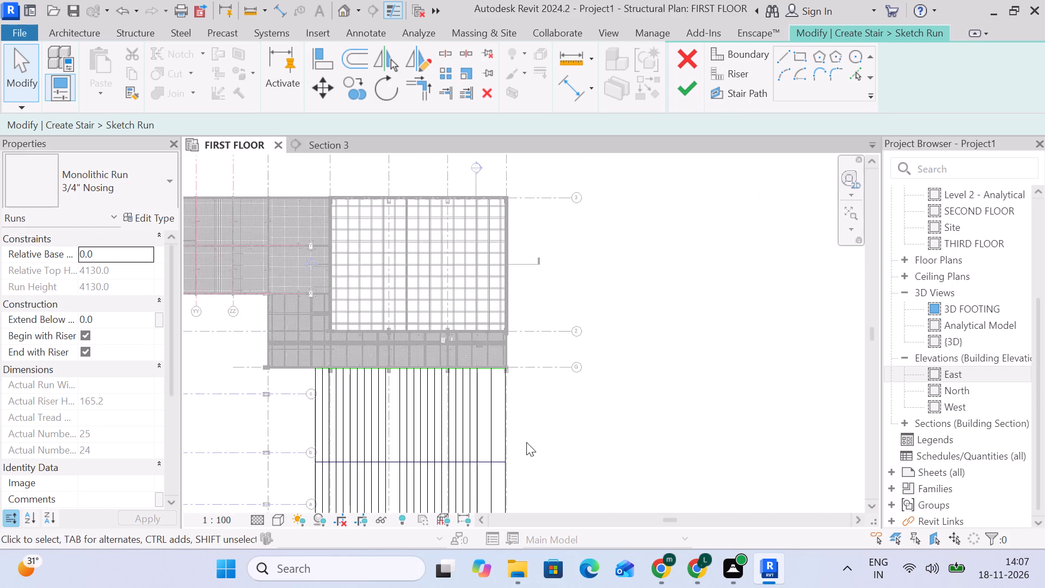
pyautogui.moveTo(528, 442); pyautogui.dragTo(577, 261, button='middle')
pyautogui.click(687, 88)
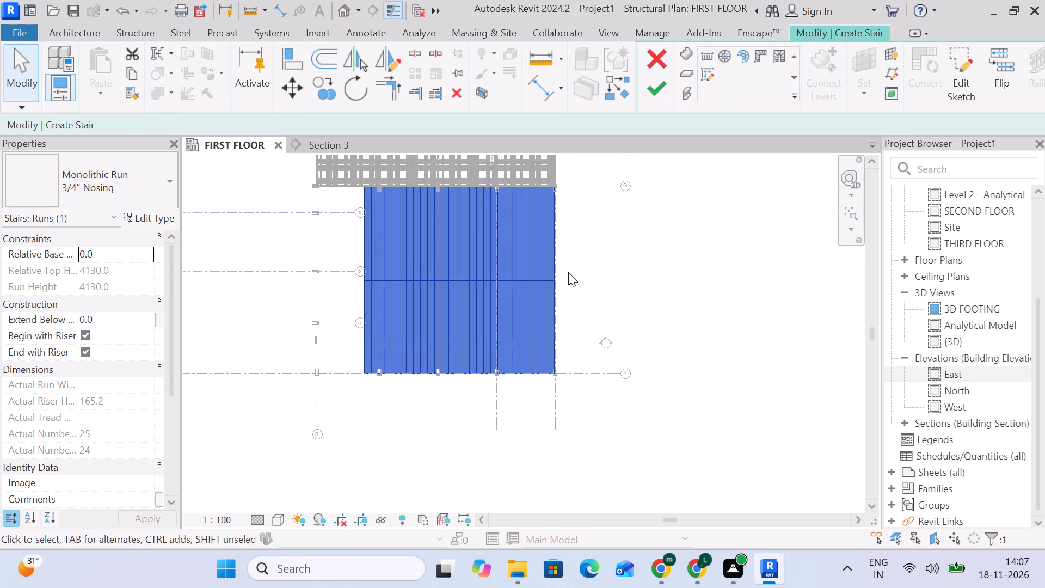
# Examine the revised stair profile in Section 3, from its upper end near FIRST FLOOR to its lowest step.
pyautogui.click(350, 139)
pyautogui.scroll(10, 554, 293)
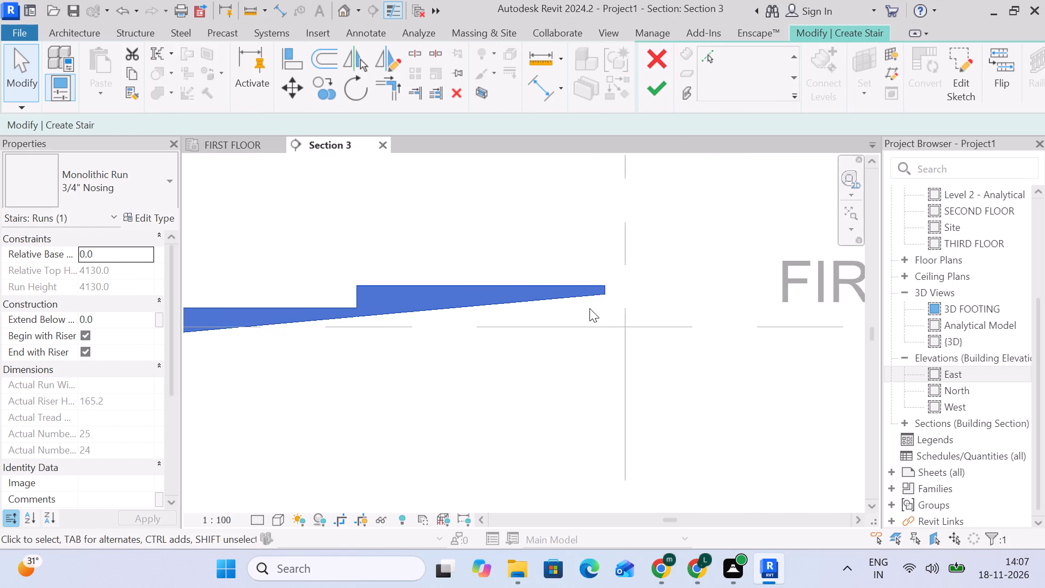
pyautogui.press('Escape')
pyautogui.scroll(-20, 575, 296)
pyautogui.scroll(-5, 575, 296)
pyautogui.scroll(13, 497, 328)
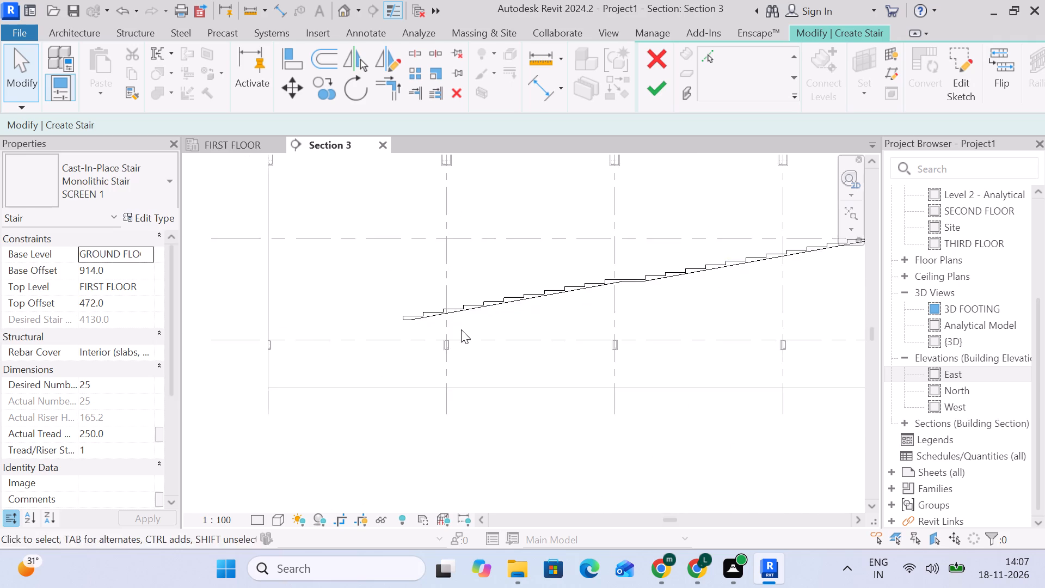
pyautogui.scroll(4, 461, 329)
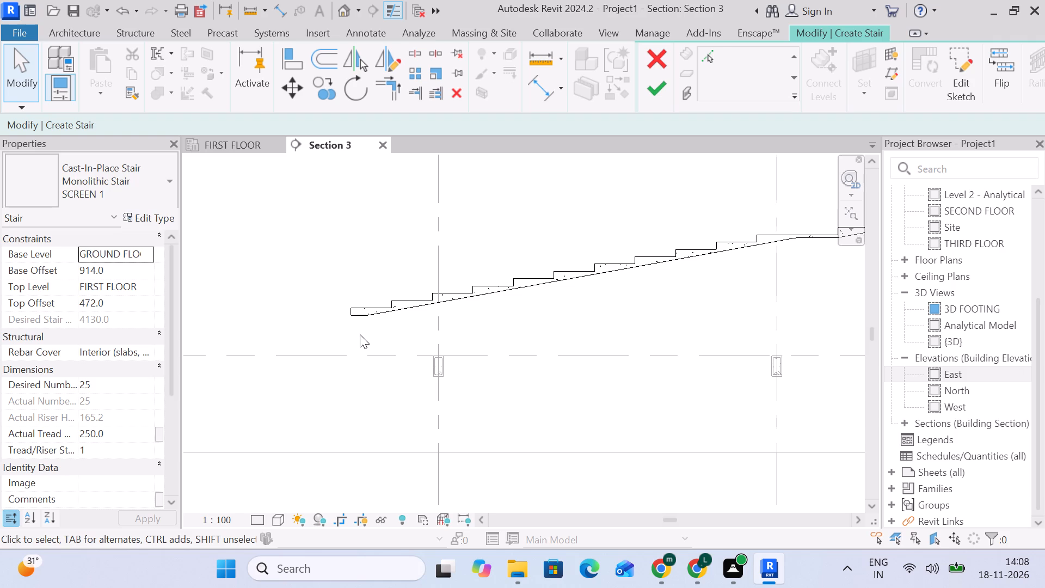
pyautogui.scroll(5, 360, 334)
pyautogui.scroll(-17, 370, 335)
pyautogui.scroll(2, 543, 358)
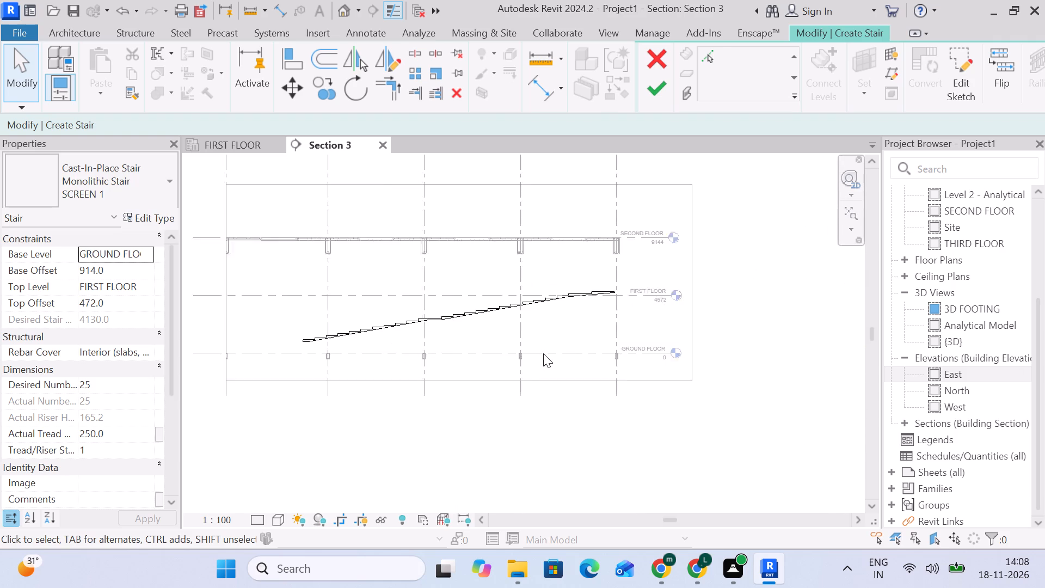
pyautogui.scroll(2, 543, 353)
# Finish editing the seating stair.
pyautogui.click(660, 89)
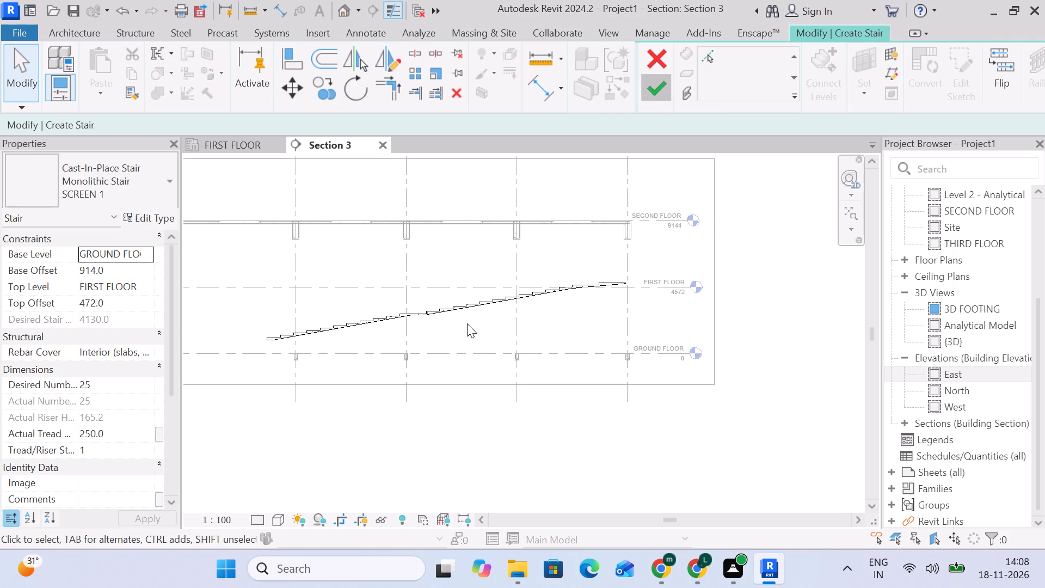
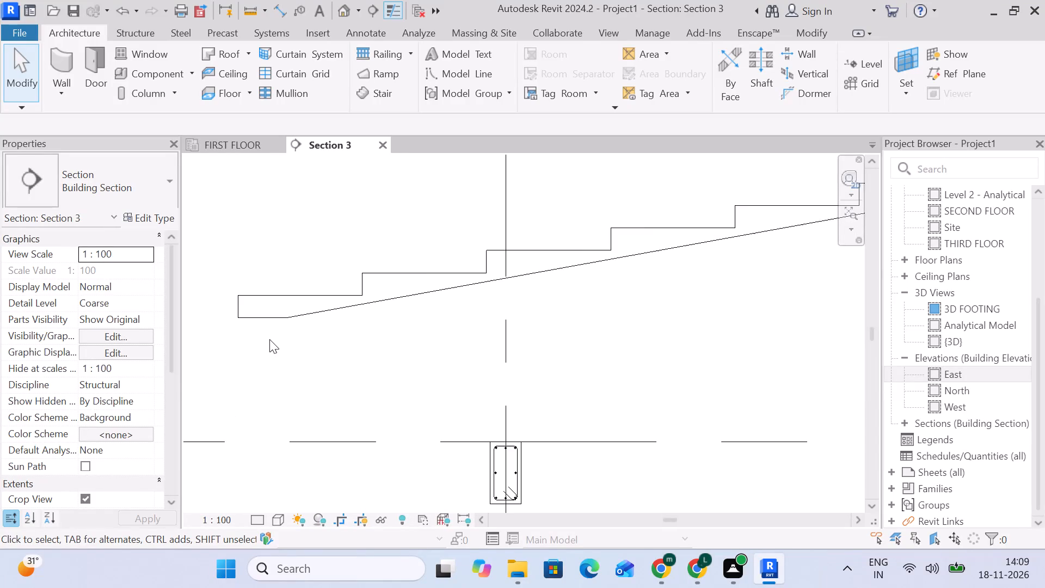
# Measure the vertical distance from the underside of the stair's lowest step to the GROUND FLOOR level.
pyautogui.moveTo(296, 337); pyautogui.dragTo(509, 327, button='middle')
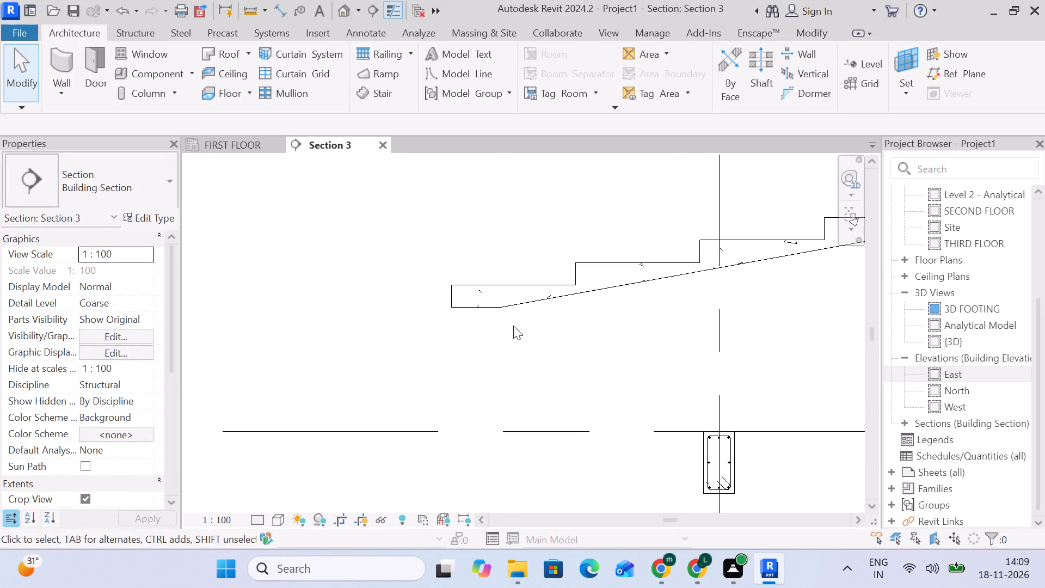
pyautogui.scroll(1, 507, 322)
pyautogui.moveTo(507, 322); pyautogui.dragTo(437, 284, button='middle')
pyautogui.scroll(-1, 442, 289)
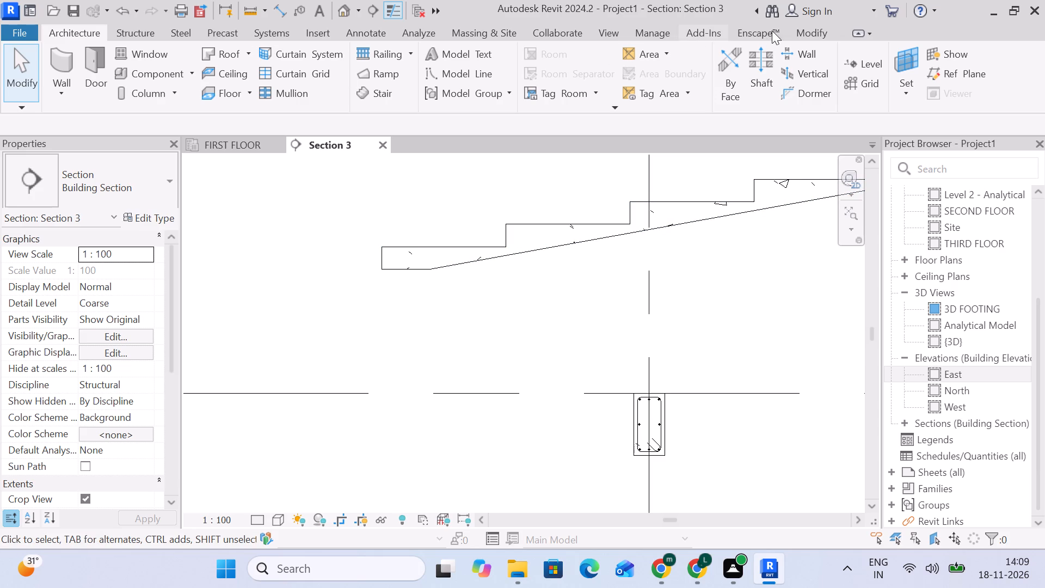
pyautogui.click(826, 30)
pyautogui.click(573, 89)
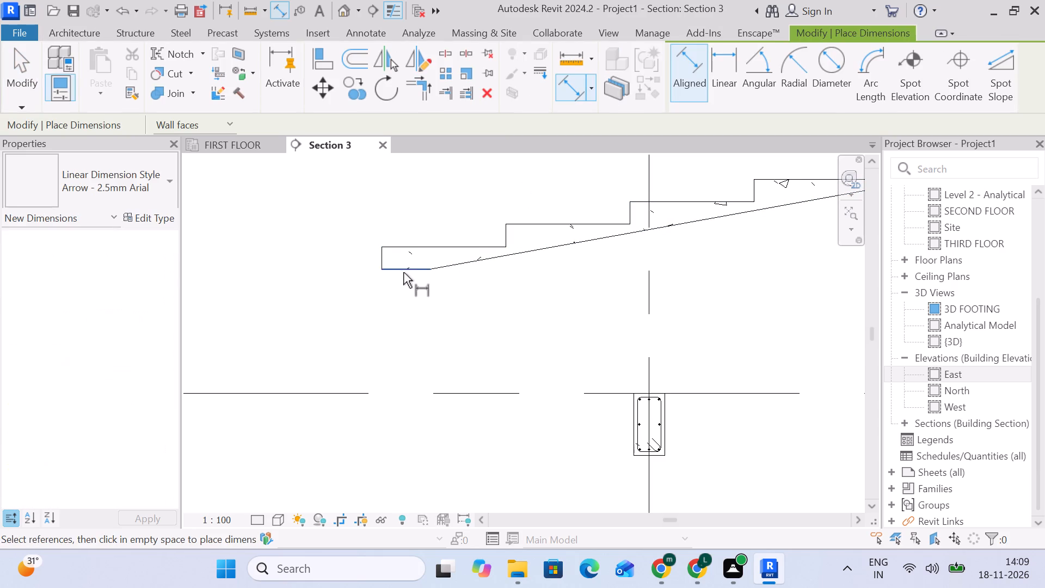
pyautogui.click(403, 272)
pyautogui.click(404, 400)
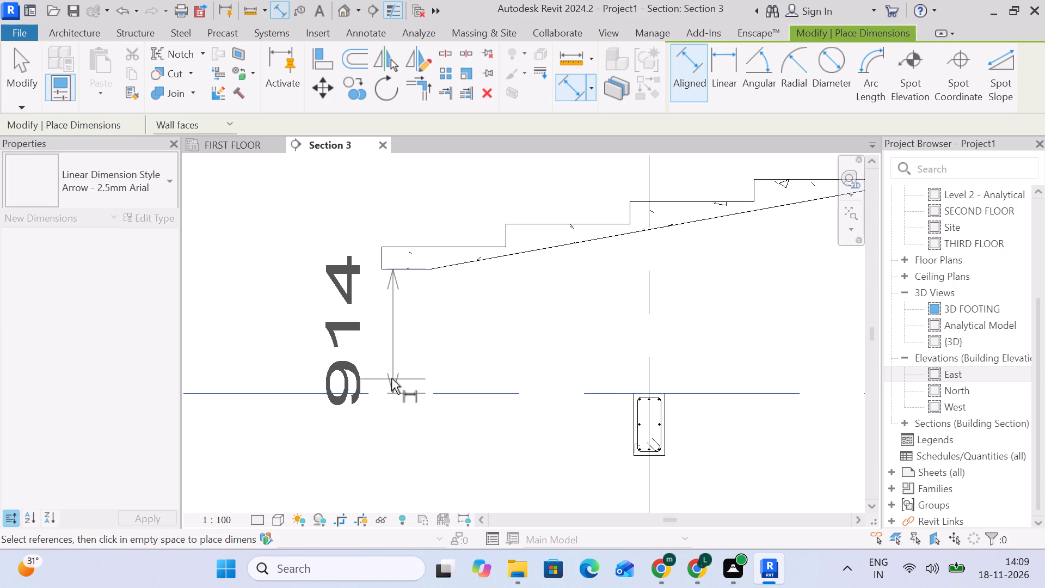
pyautogui.press('Escape')
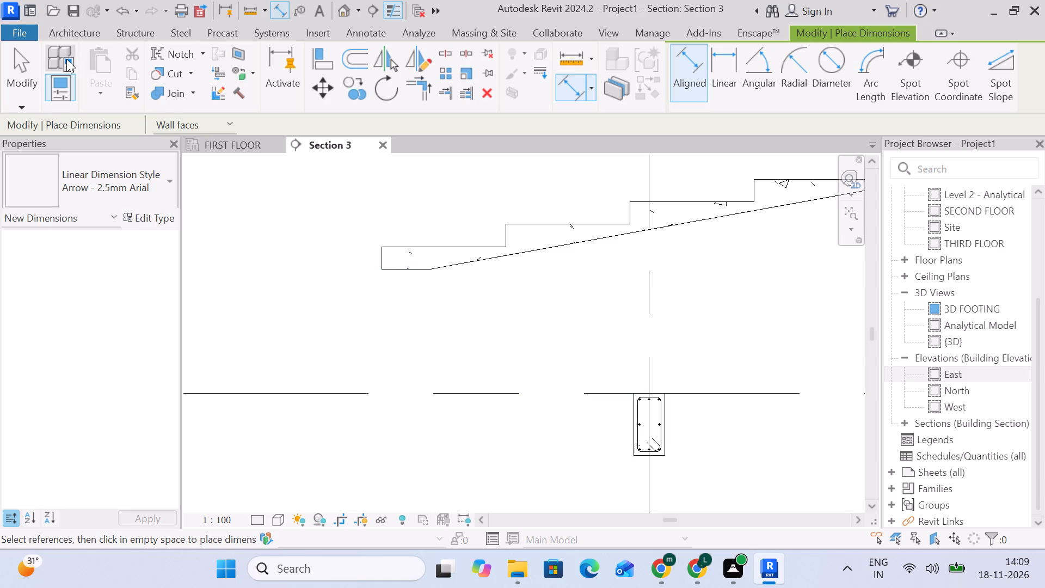
pyautogui.click(32, 63)
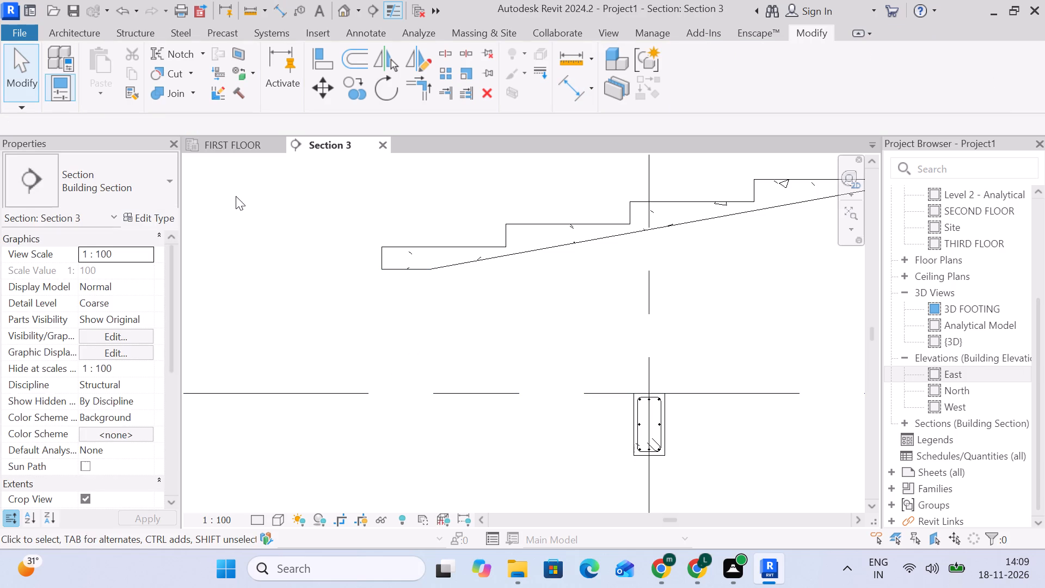
# Examine the stair profile in Section 3, especially its upper end where it meets grid F near FIRST FLOOR.
pyautogui.scroll(-3, 373, 285)
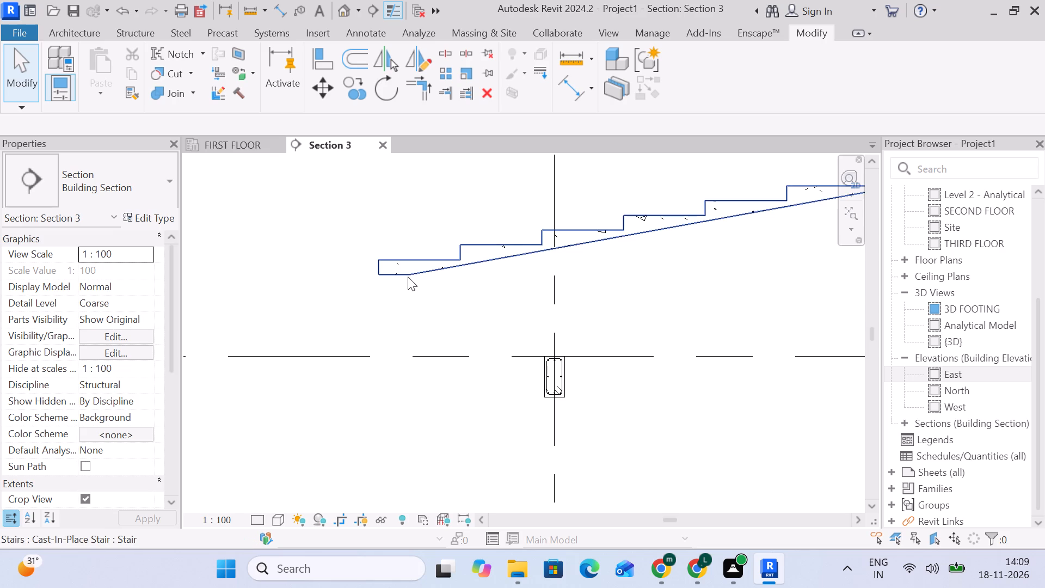
pyautogui.scroll(-13, 420, 277)
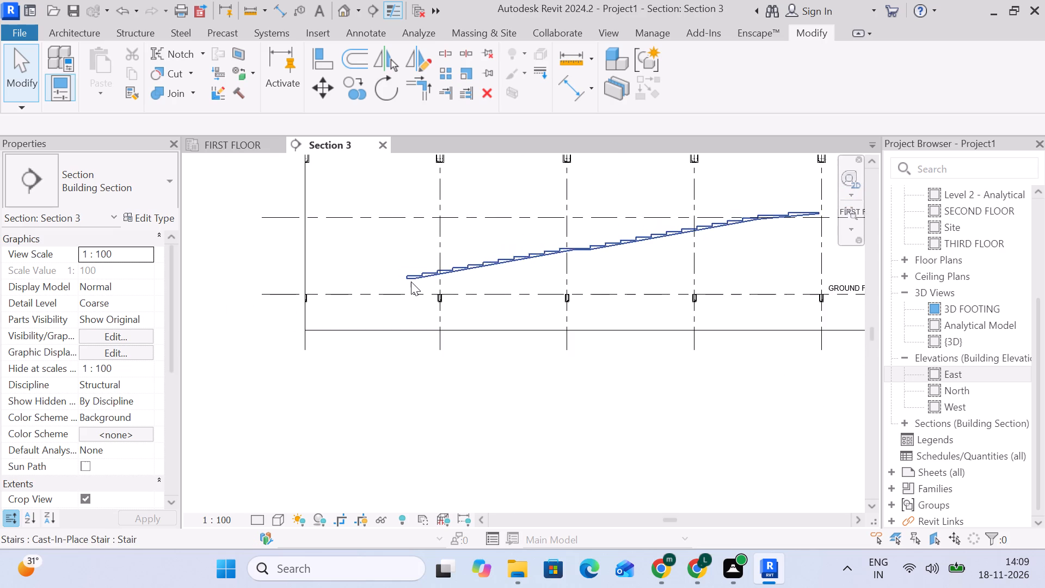
pyautogui.scroll(6, 797, 259)
pyautogui.moveTo(765, 243); pyautogui.dragTo(612, 347, button='middle')
pyautogui.scroll(-1, 612, 347)
pyautogui.scroll(3, 578, 287)
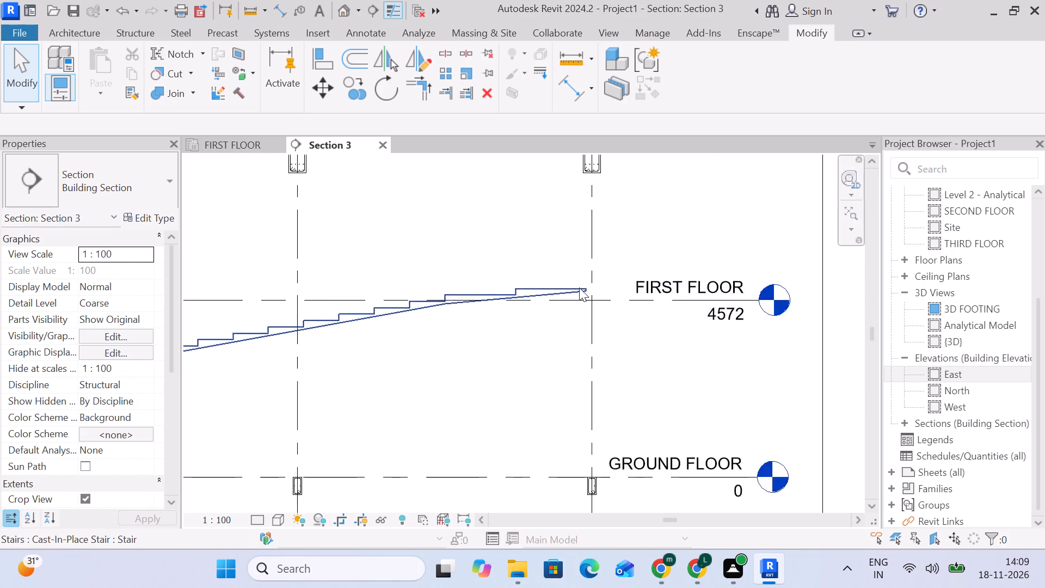
pyautogui.scroll(1, 579, 287)
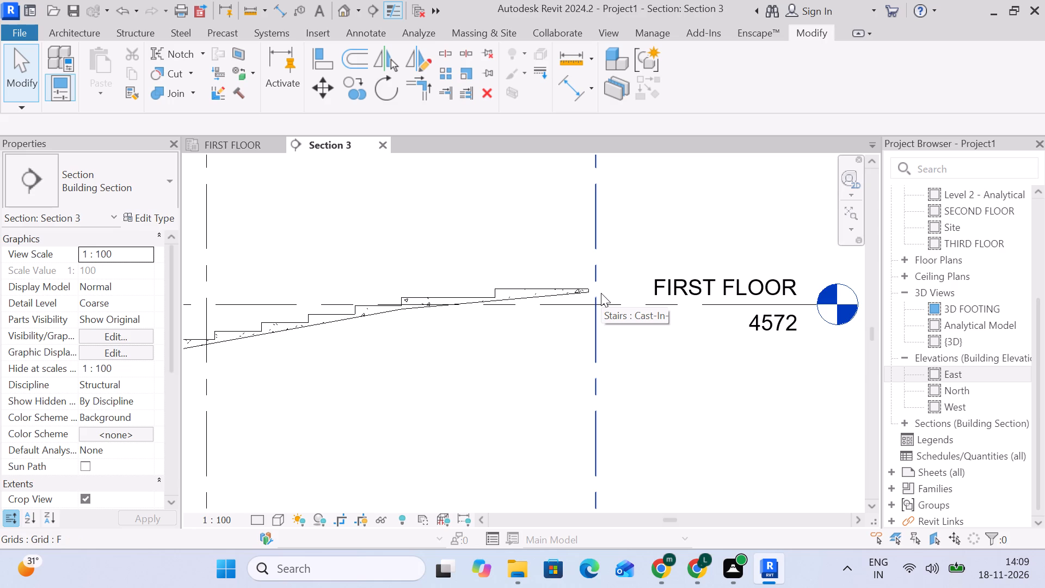
pyautogui.scroll(-5, 613, 291)
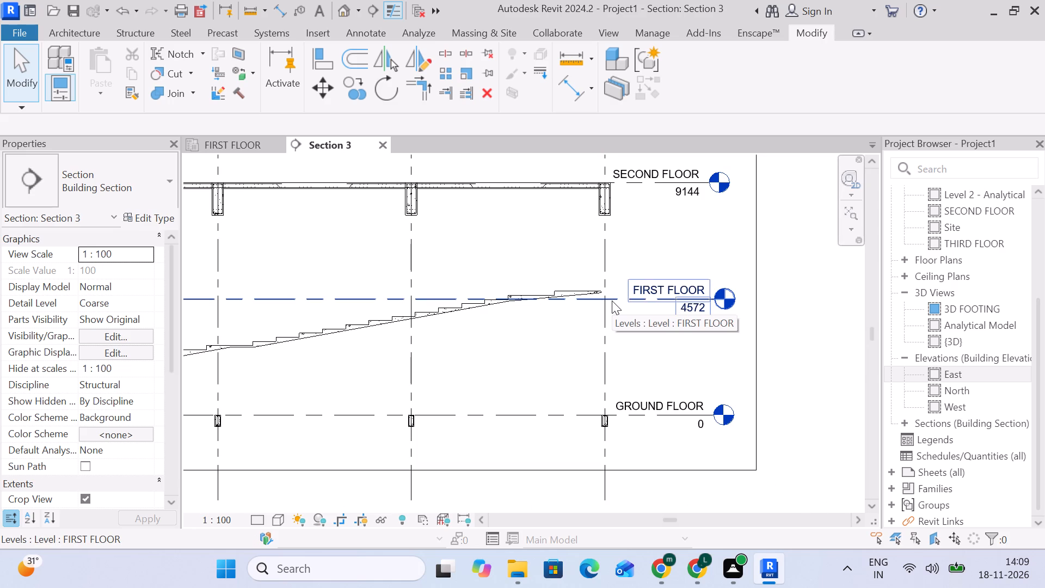
pyautogui.scroll(3, 607, 298)
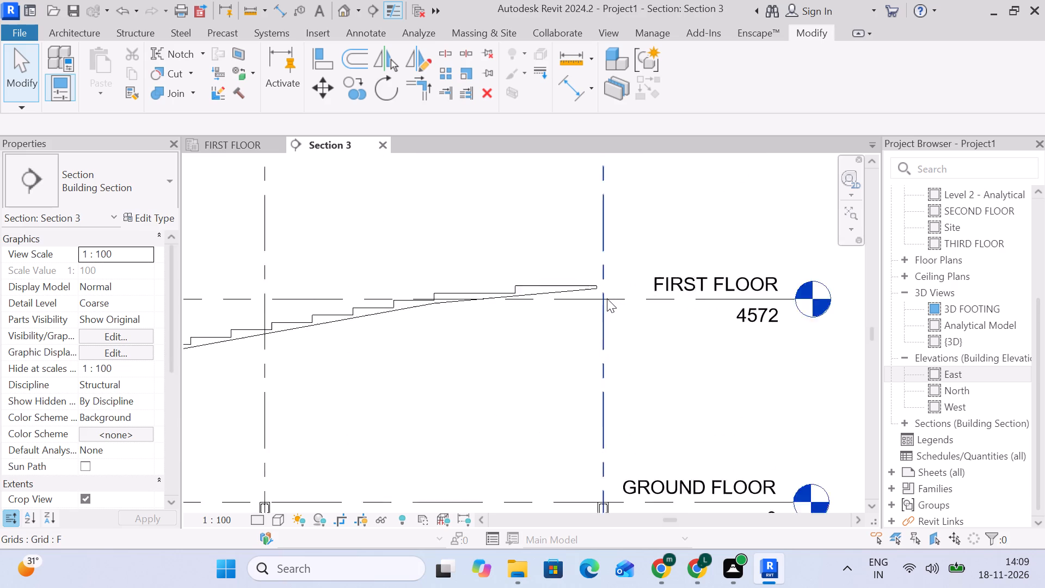
pyautogui.scroll(2, 607, 298)
pyautogui.scroll(-4, 616, 348)
# Copy the GROUND FLOOR beam at grid F, including its rebar, unconstrained to the intersection of grid F and the FIRST FLOOR level.
pyautogui.moveTo(616, 351); pyautogui.dragTo(613, 347, button='middle')
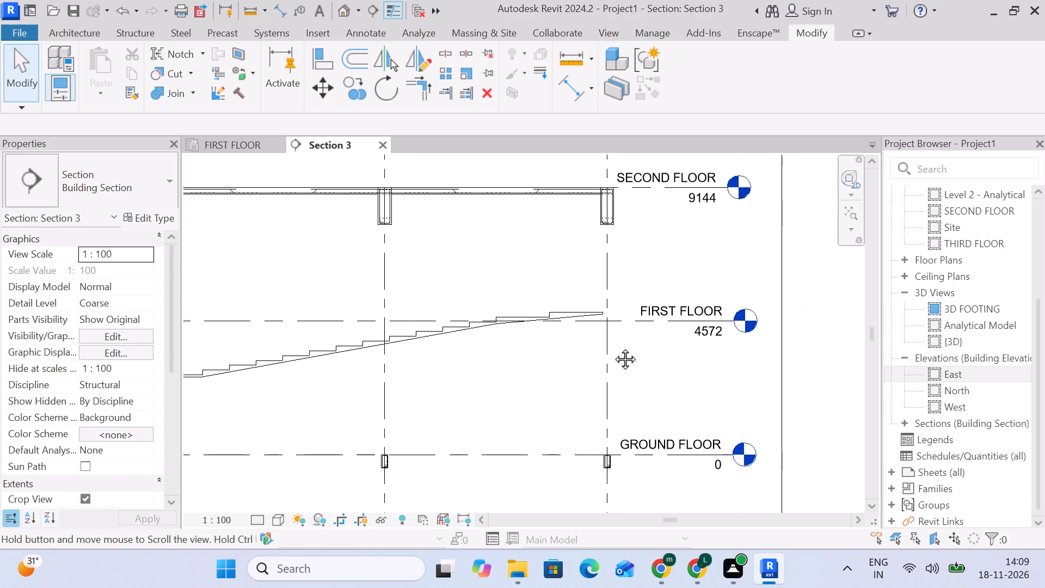
pyautogui.moveTo(613, 347); pyautogui.dragTo(607, 300, button='middle')
pyautogui.scroll(14, 615, 422)
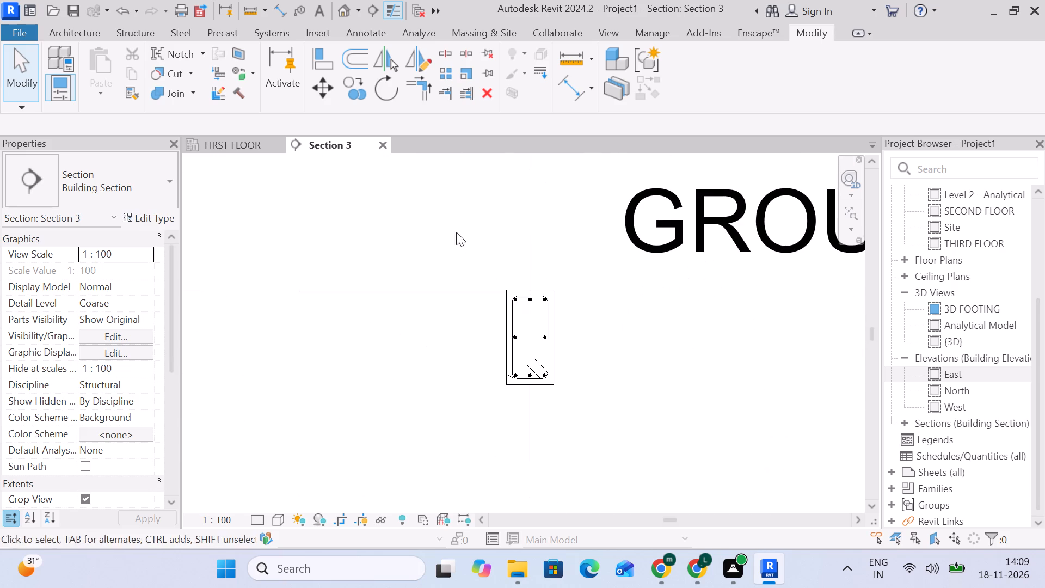
pyautogui.moveTo(458, 230); pyautogui.dragTo(600, 462)
pyautogui.scroll(-4, 592, 425)
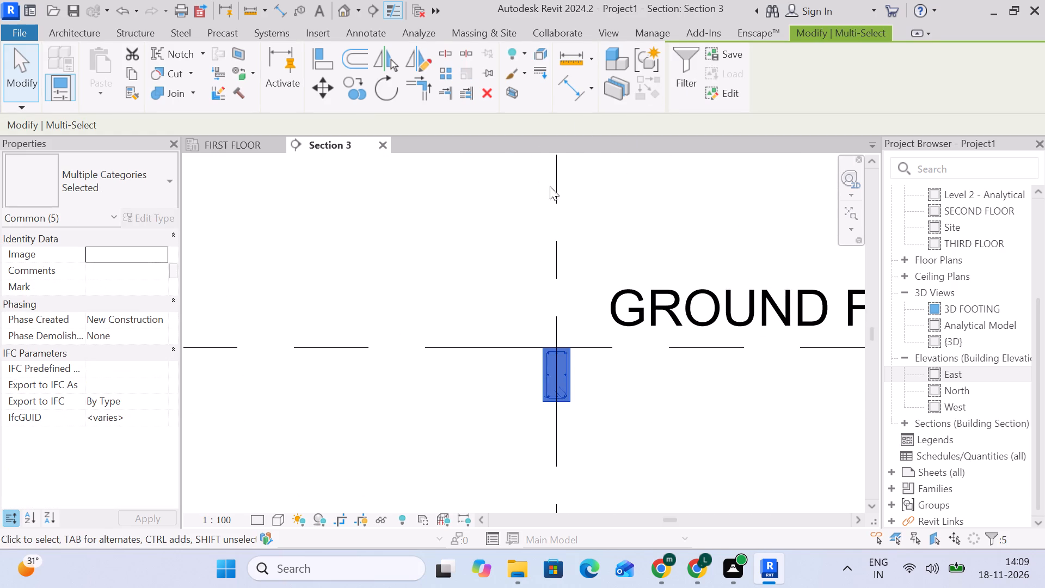
pyautogui.click(671, 63)
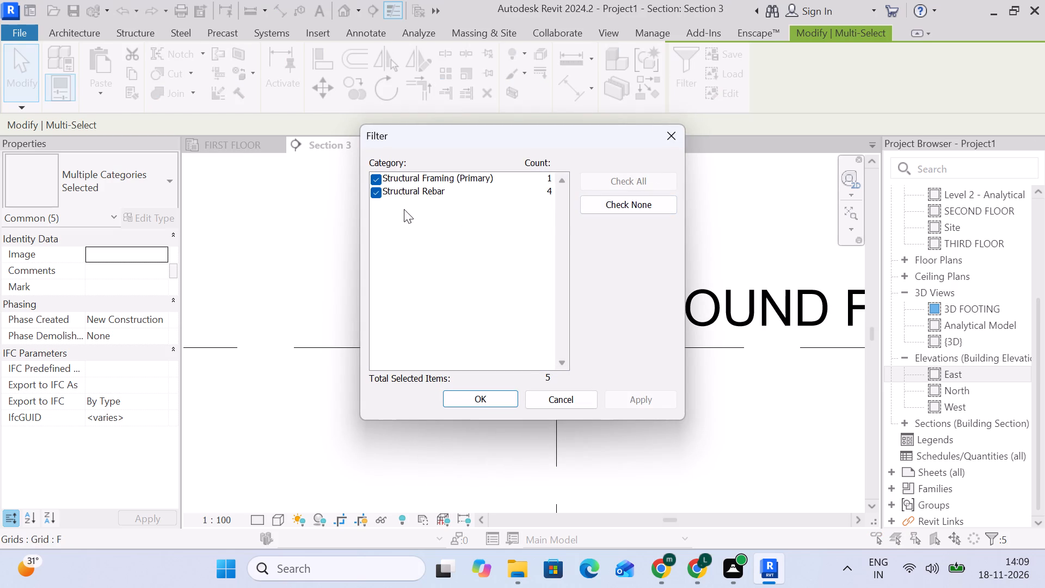
pyautogui.click(662, 134)
pyautogui.scroll(-4, 305, 232)
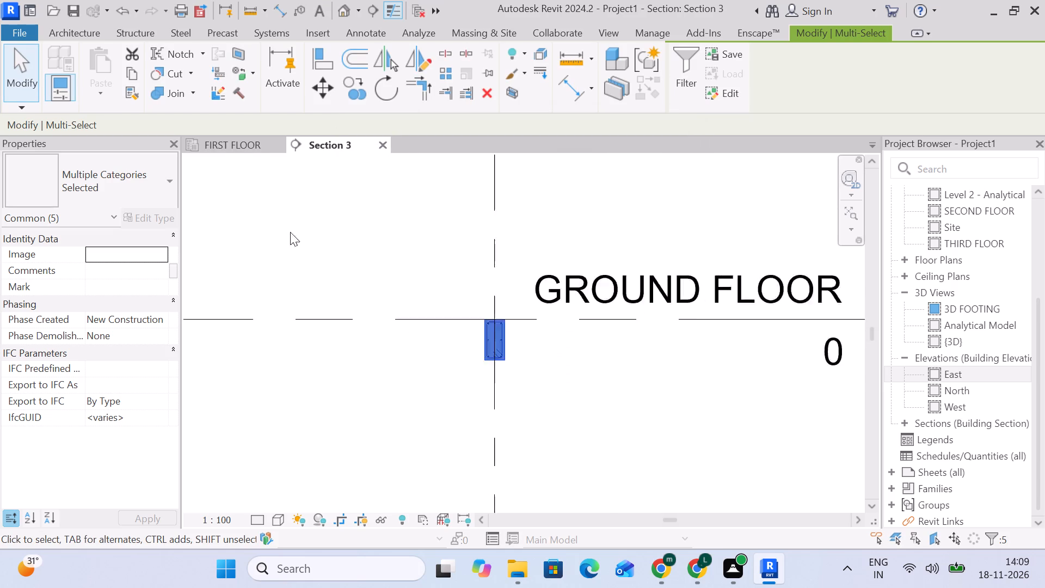
pyautogui.click(353, 93)
pyautogui.scroll(4, 440, 322)
pyautogui.scroll(10, 430, 279)
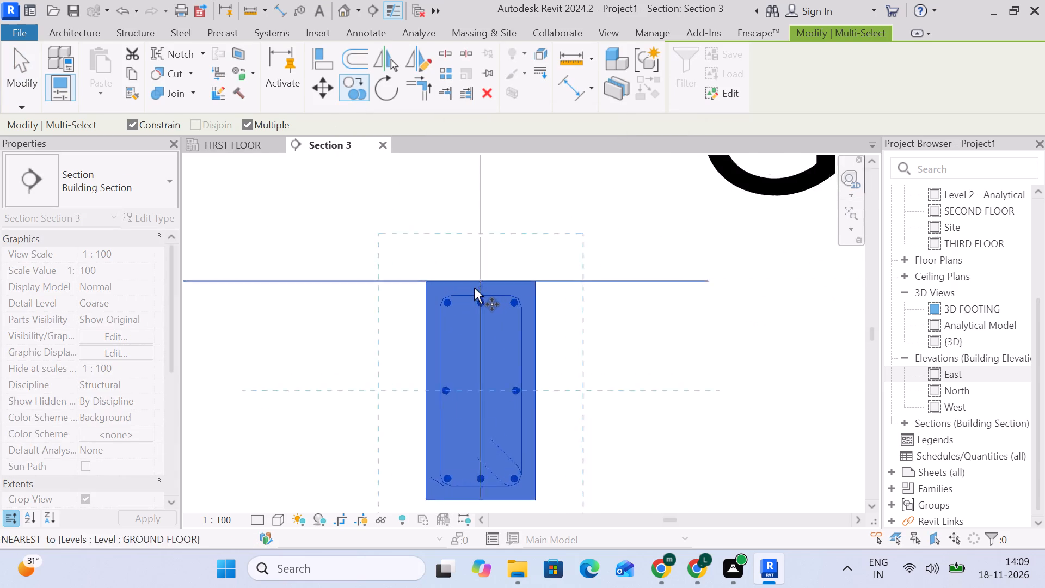
pyautogui.scroll(1, 474, 288)
pyautogui.click(481, 279)
pyautogui.scroll(-9, 468, 247)
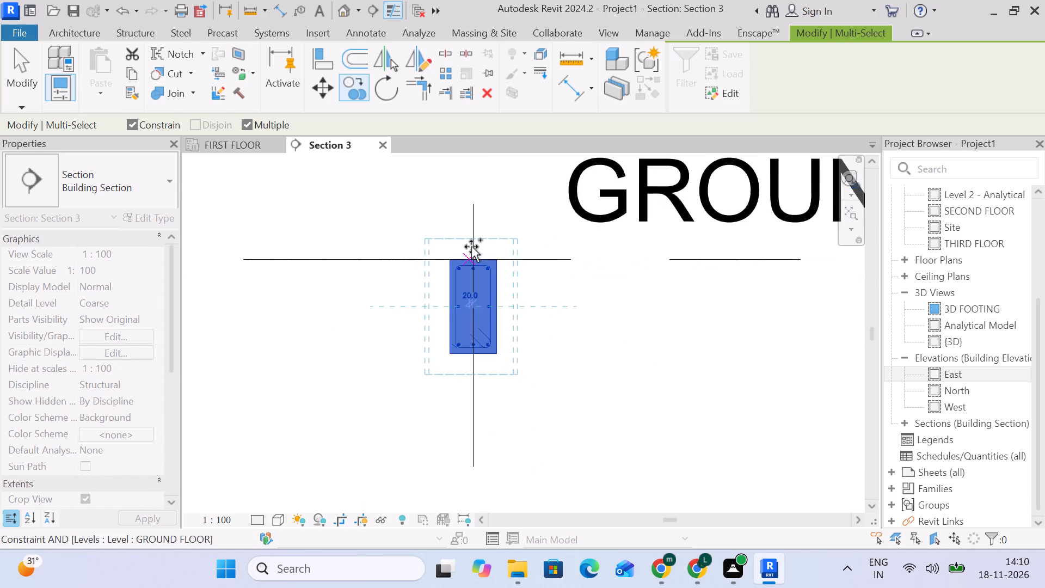
pyautogui.scroll(-9, 471, 247)
pyautogui.moveTo(480, 248); pyautogui.dragTo(449, 460, button='middle')
pyautogui.scroll(1, 449, 450)
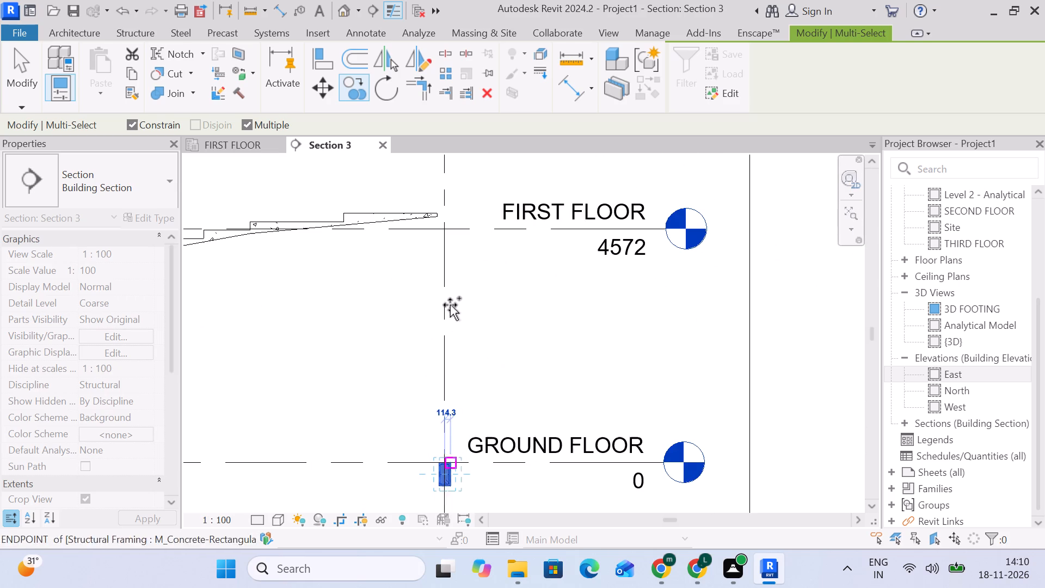
pyautogui.scroll(-4, 373, 375)
pyautogui.moveTo(377, 373); pyautogui.dragTo(394, 294, button='middle')
pyautogui.moveTo(133, 119); pyautogui.dragTo(140, 125)
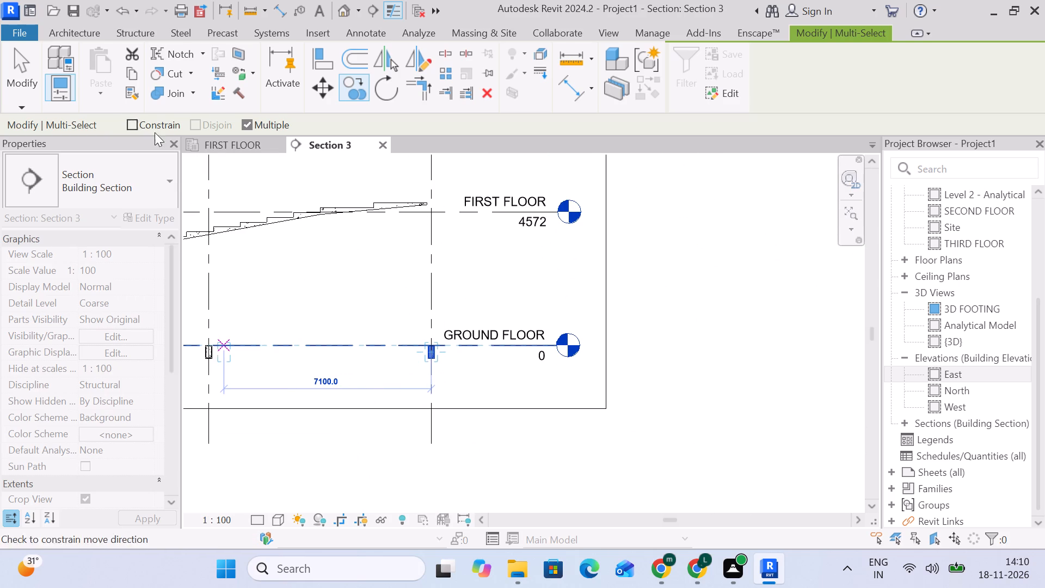
pyautogui.scroll(10, 432, 206)
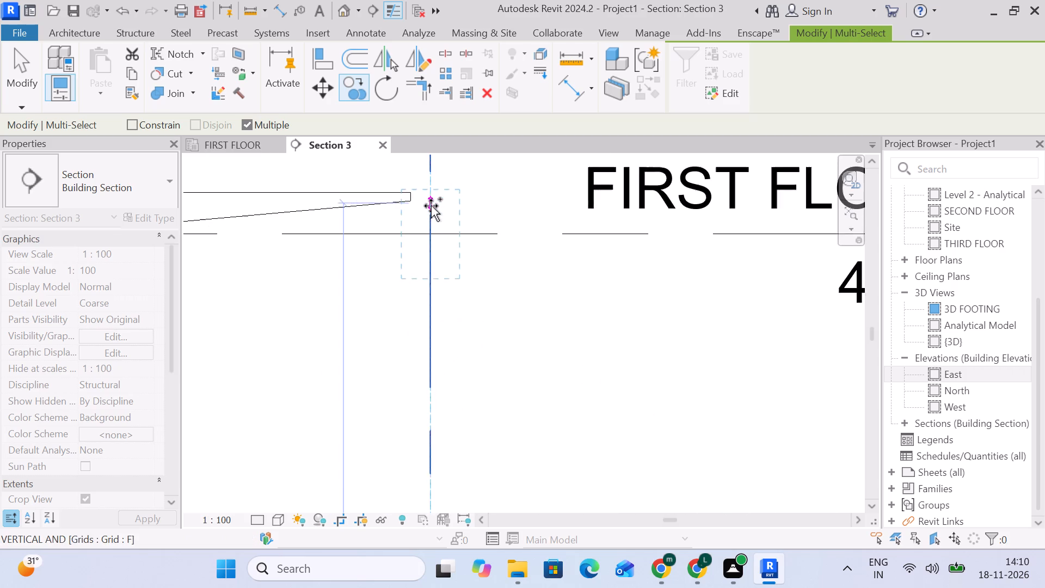
pyautogui.scroll(8, 431, 206)
pyautogui.click(425, 268)
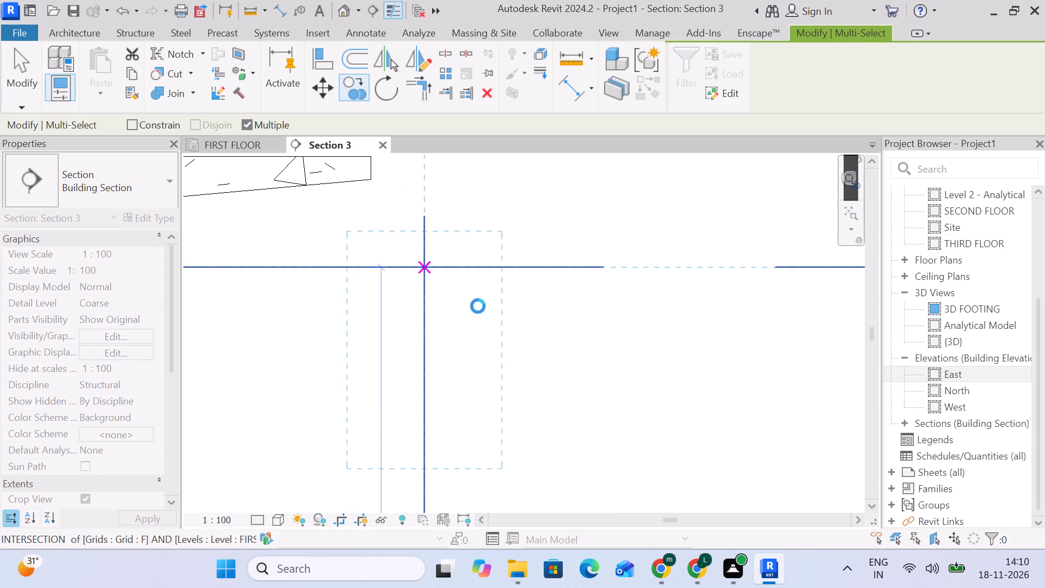
pyautogui.click(31, 69)
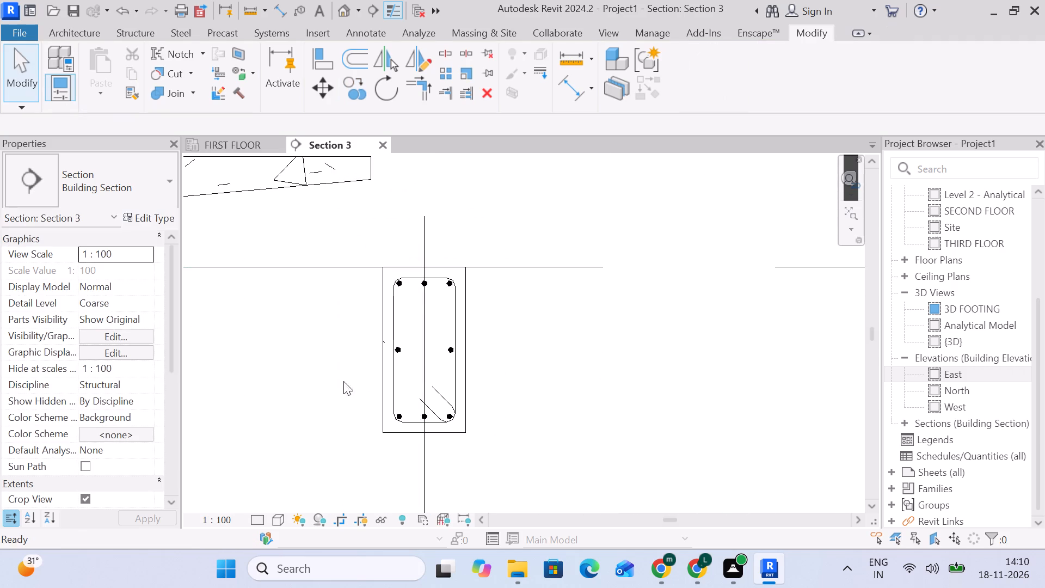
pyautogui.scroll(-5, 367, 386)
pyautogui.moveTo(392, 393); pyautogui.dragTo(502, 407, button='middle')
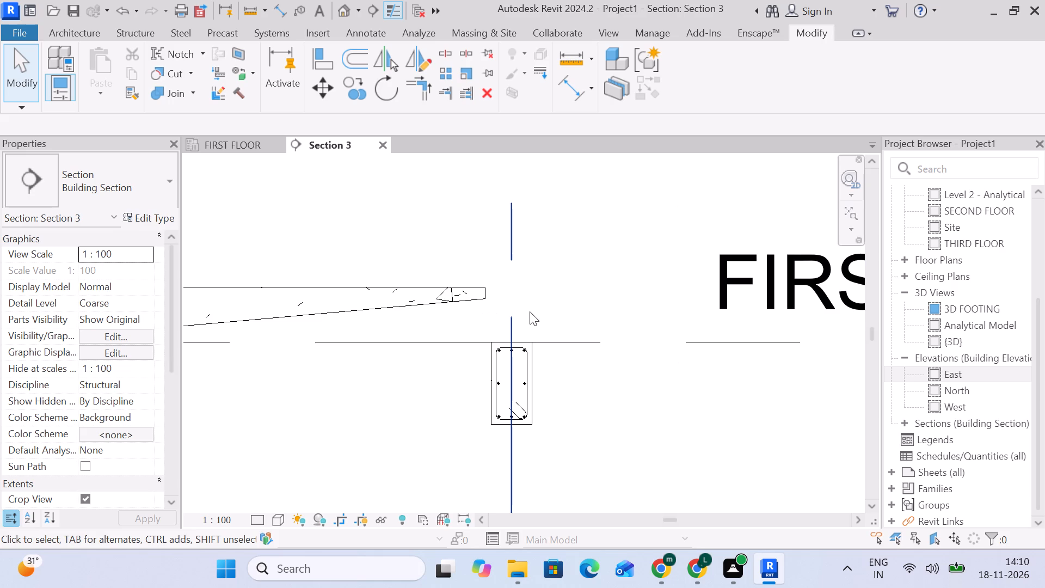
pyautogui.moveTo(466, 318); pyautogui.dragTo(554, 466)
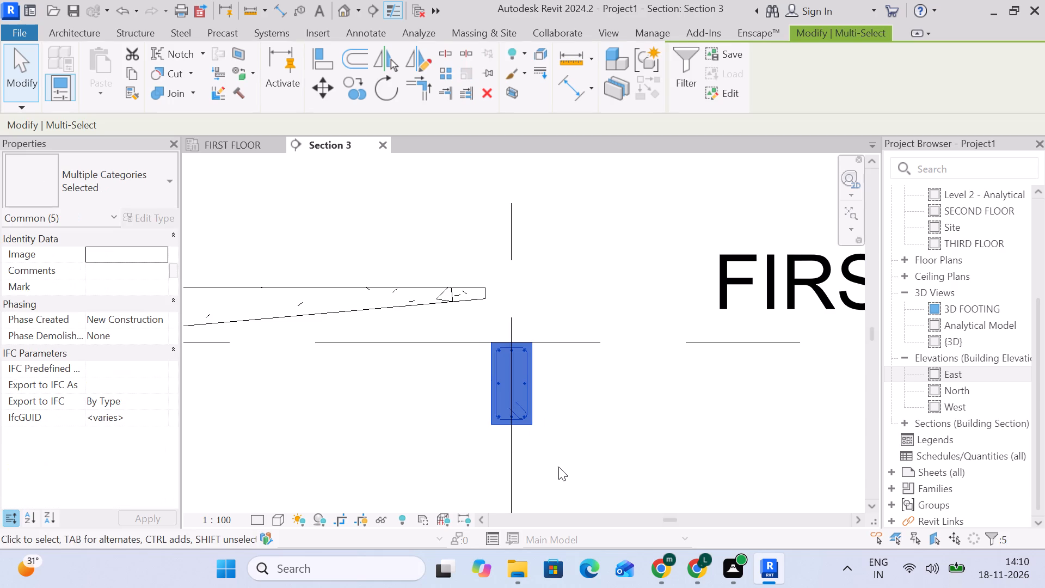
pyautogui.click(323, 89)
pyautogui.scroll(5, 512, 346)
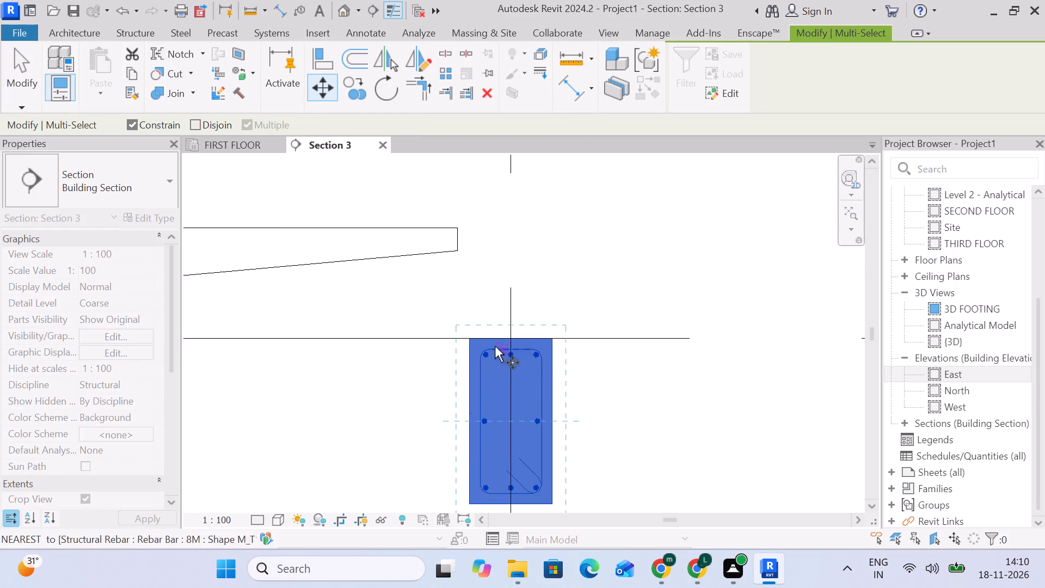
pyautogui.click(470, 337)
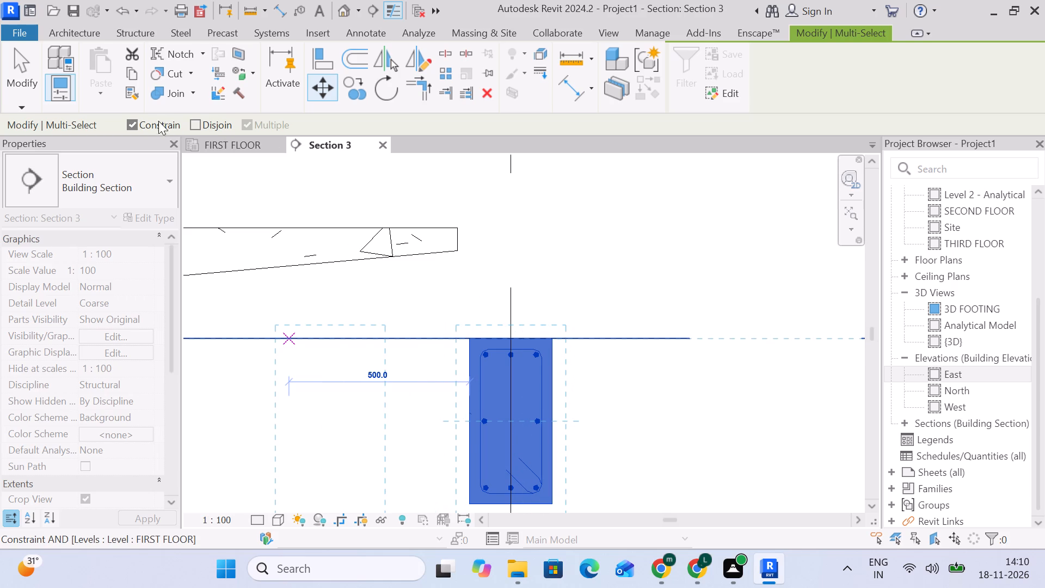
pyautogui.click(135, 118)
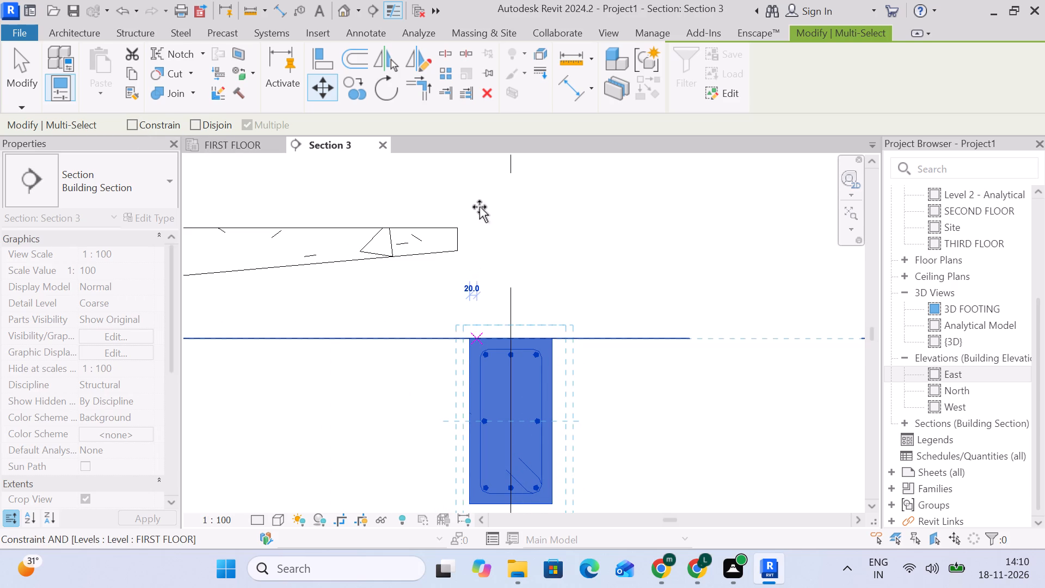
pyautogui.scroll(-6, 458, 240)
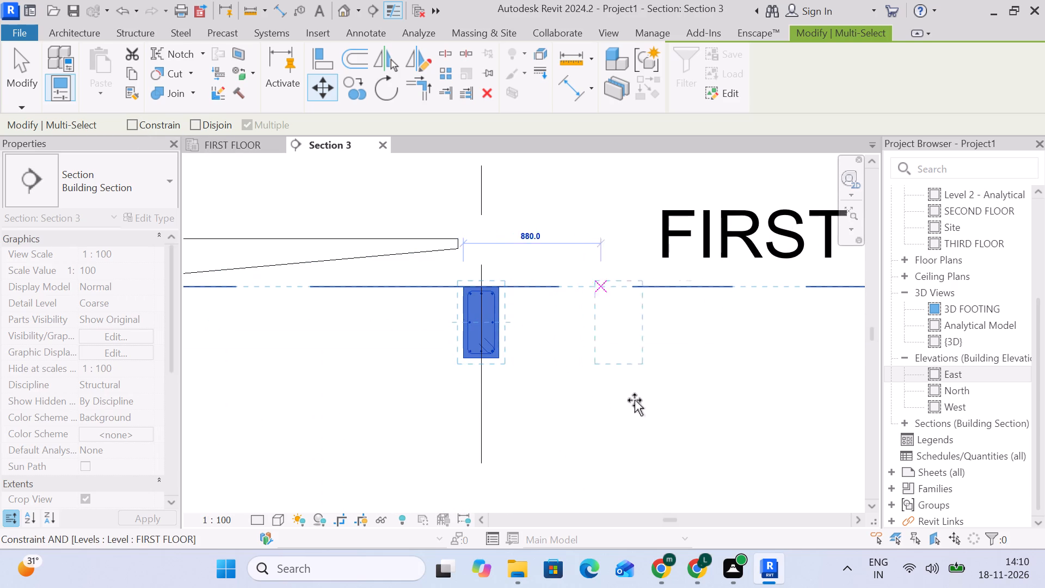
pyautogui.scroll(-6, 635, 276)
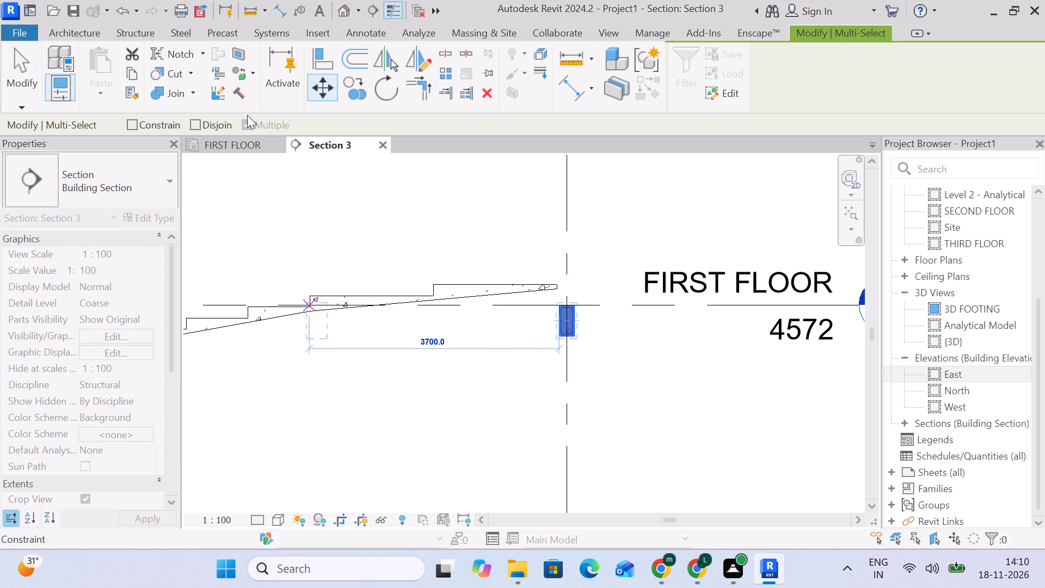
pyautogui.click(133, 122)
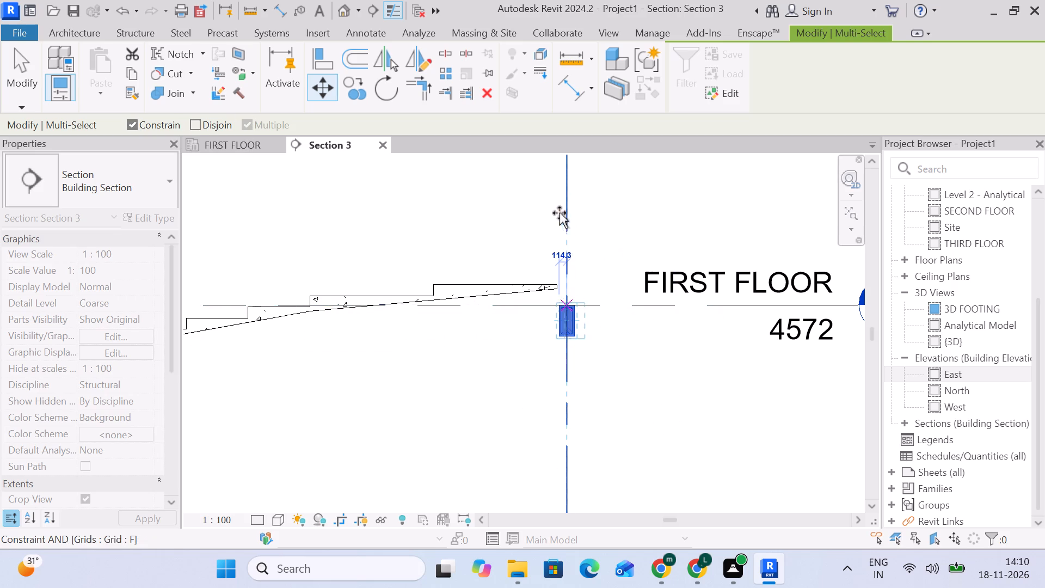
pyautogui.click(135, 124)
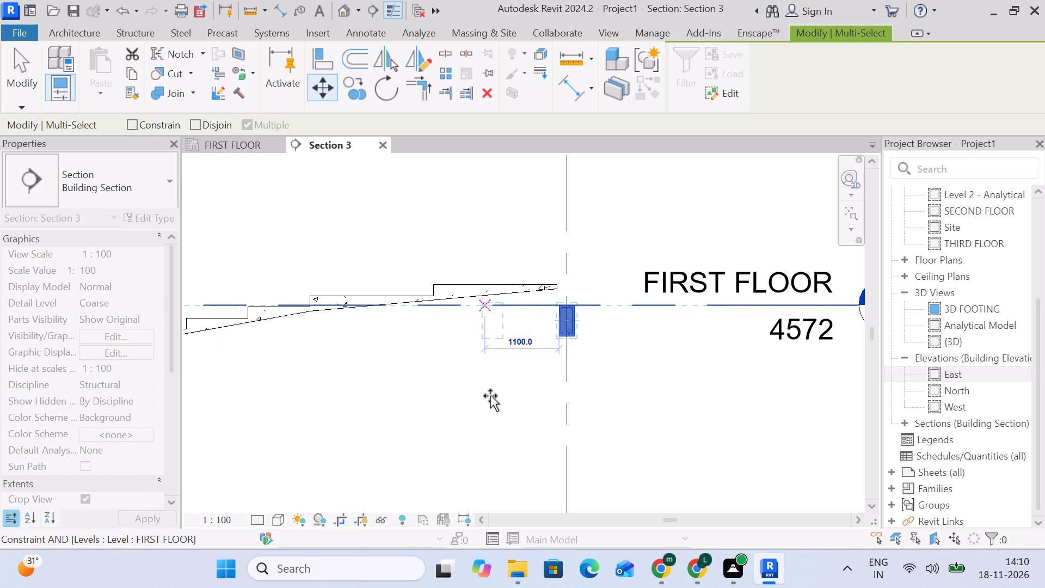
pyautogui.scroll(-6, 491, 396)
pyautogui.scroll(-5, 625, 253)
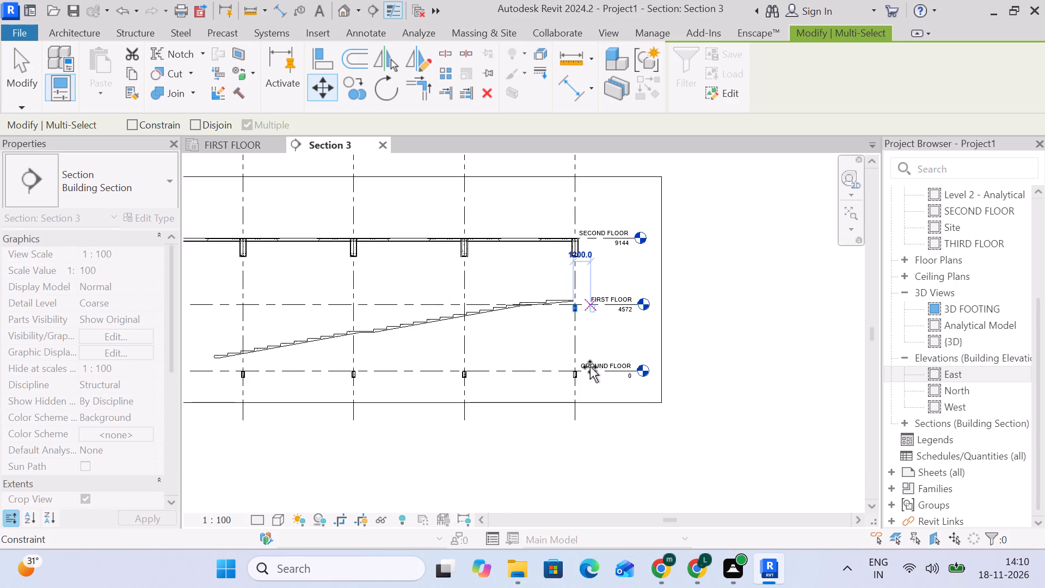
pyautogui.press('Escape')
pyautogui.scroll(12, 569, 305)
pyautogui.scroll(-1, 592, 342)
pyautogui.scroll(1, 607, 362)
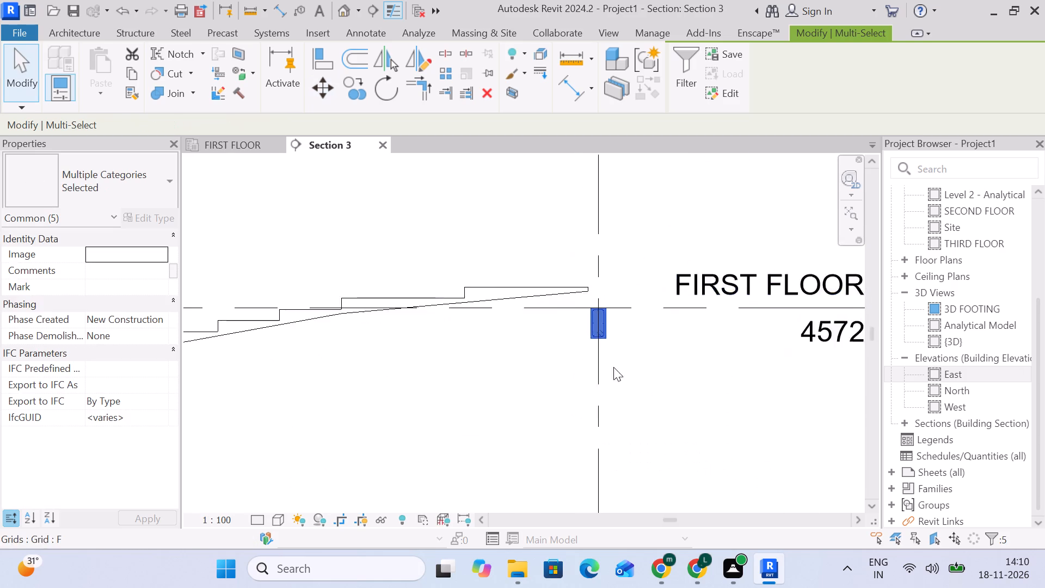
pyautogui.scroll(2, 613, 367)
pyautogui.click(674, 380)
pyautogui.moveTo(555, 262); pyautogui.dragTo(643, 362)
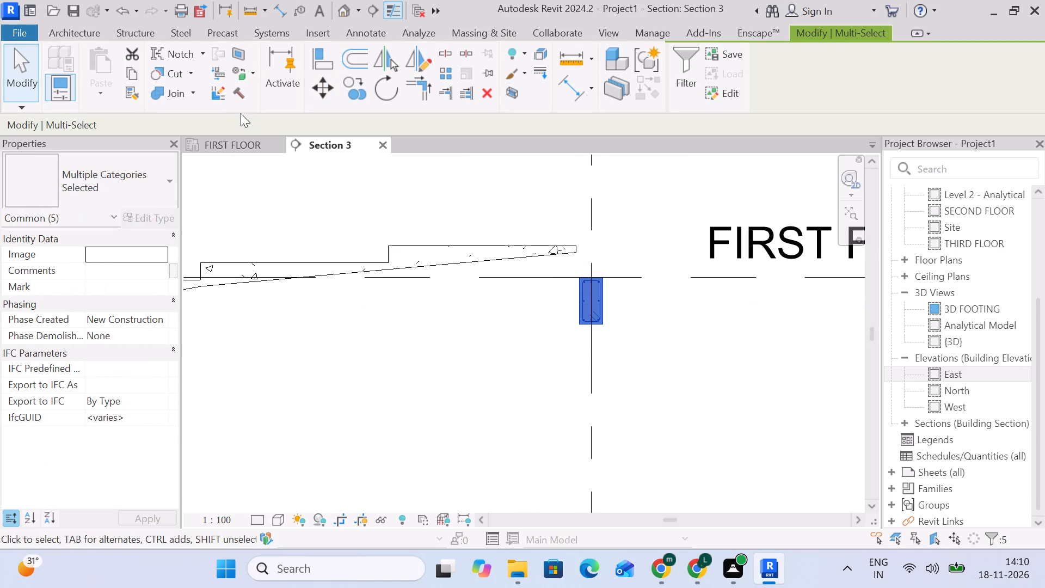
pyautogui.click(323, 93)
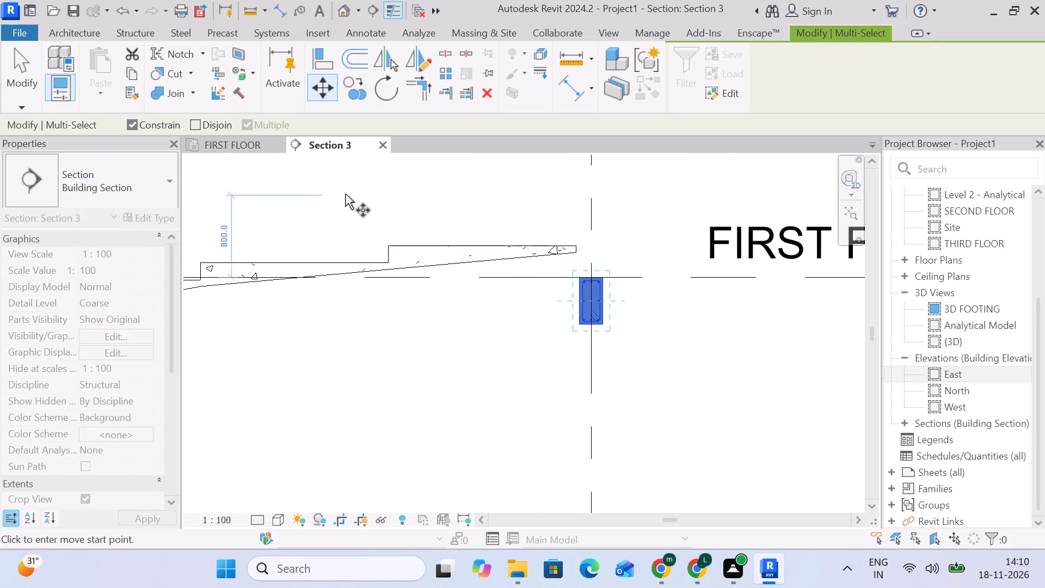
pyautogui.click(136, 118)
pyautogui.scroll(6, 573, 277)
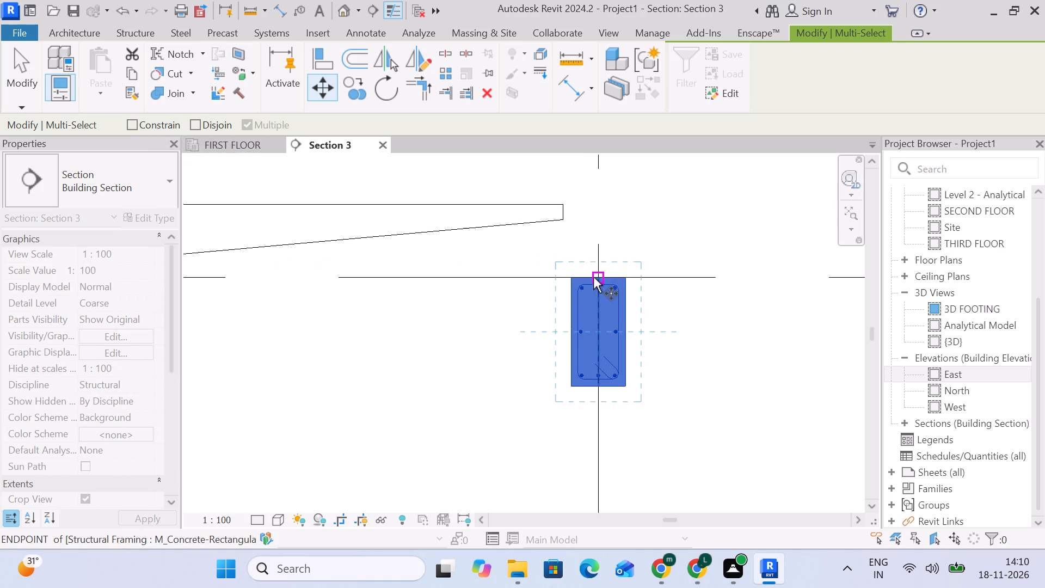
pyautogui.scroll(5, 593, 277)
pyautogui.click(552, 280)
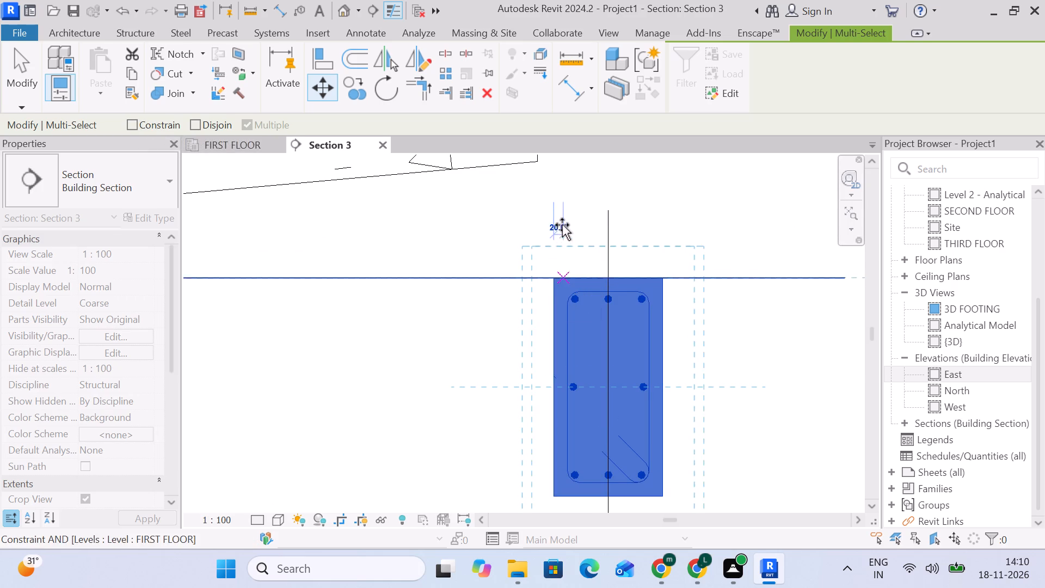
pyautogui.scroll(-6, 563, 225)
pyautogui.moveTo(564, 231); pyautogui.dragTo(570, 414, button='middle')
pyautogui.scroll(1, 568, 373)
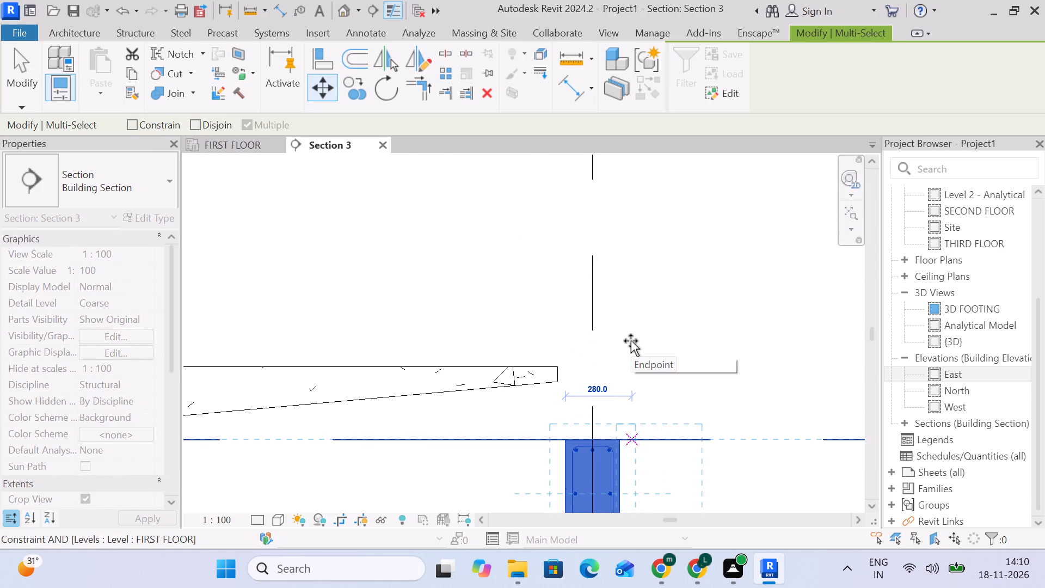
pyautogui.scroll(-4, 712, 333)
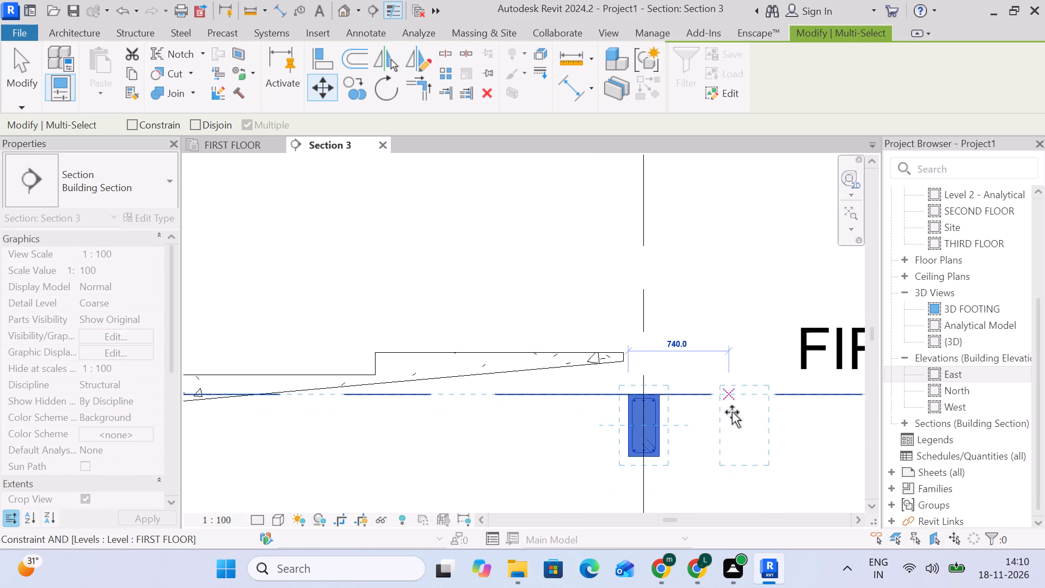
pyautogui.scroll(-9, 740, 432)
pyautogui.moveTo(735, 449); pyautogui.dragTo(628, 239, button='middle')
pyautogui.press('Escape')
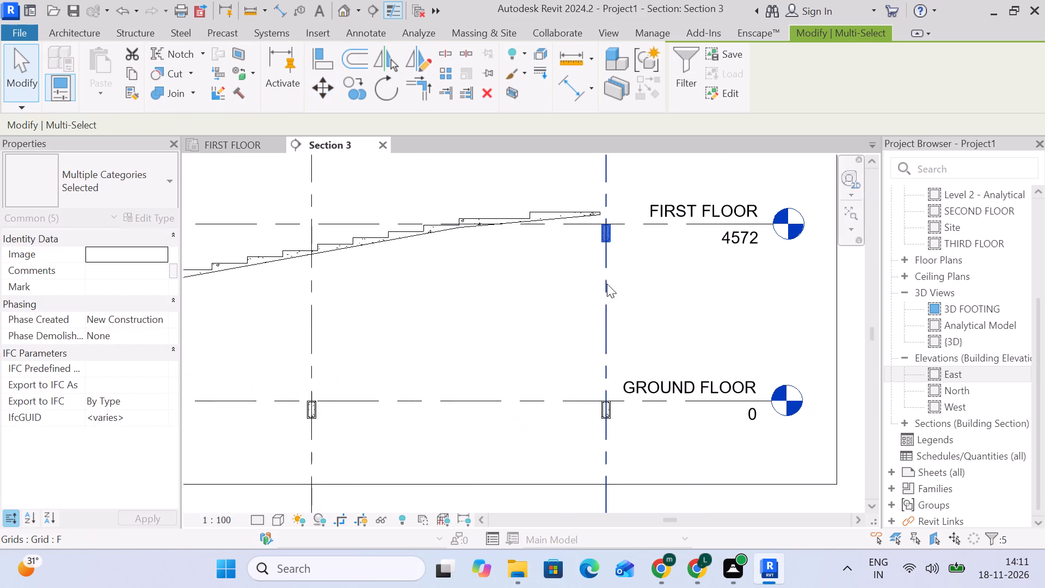
# Delete the copied beam and its rebar at the intersection of grid F and FIRST FLOOR.
pyautogui.scroll(16, 606, 243)
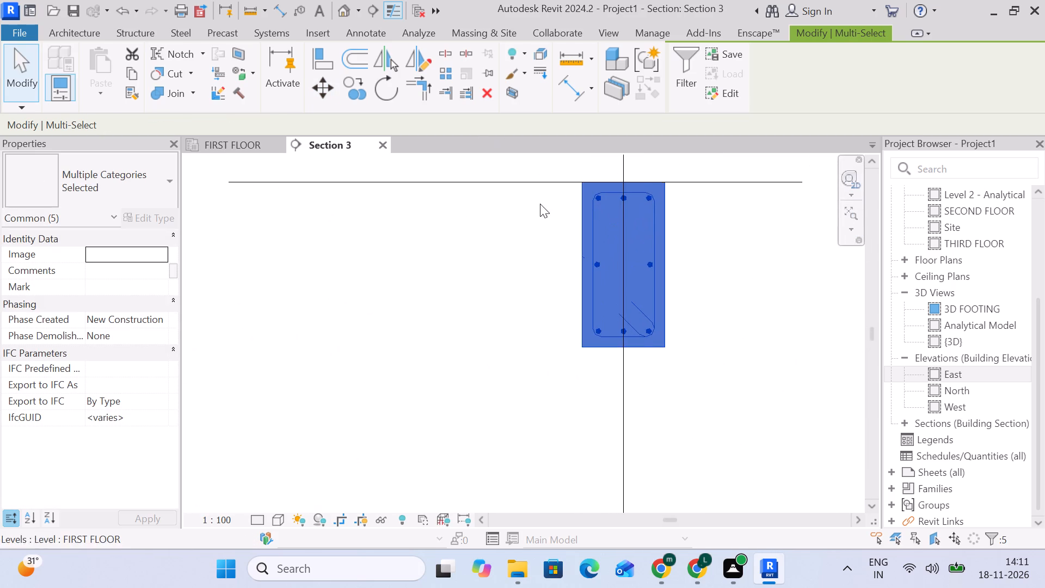
pyautogui.moveTo(540, 204); pyautogui.dragTo(517, 272, button='middle')
pyautogui.click(452, 422)
pyautogui.moveTo(522, 212); pyautogui.dragTo(541, 273)
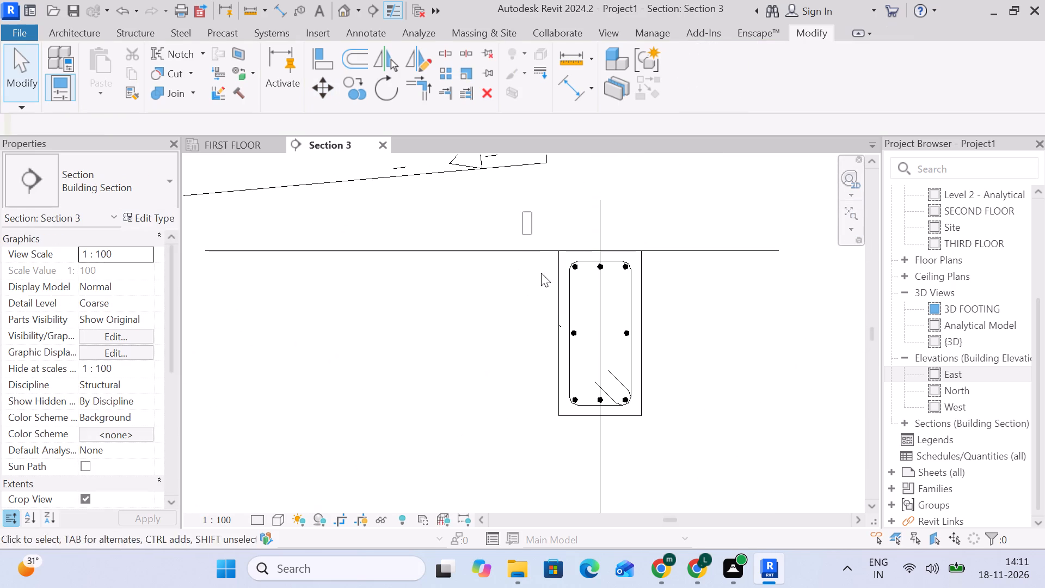
pyautogui.moveTo(541, 273); pyautogui.dragTo(687, 454)
pyautogui.press('Delete')
# Copy the GROUND FLOOR beam at grid F with its rebar, unconstrained, vertically up until its top meets the lower corner of the stair's upper end.
pyautogui.scroll(-12, 703, 436)
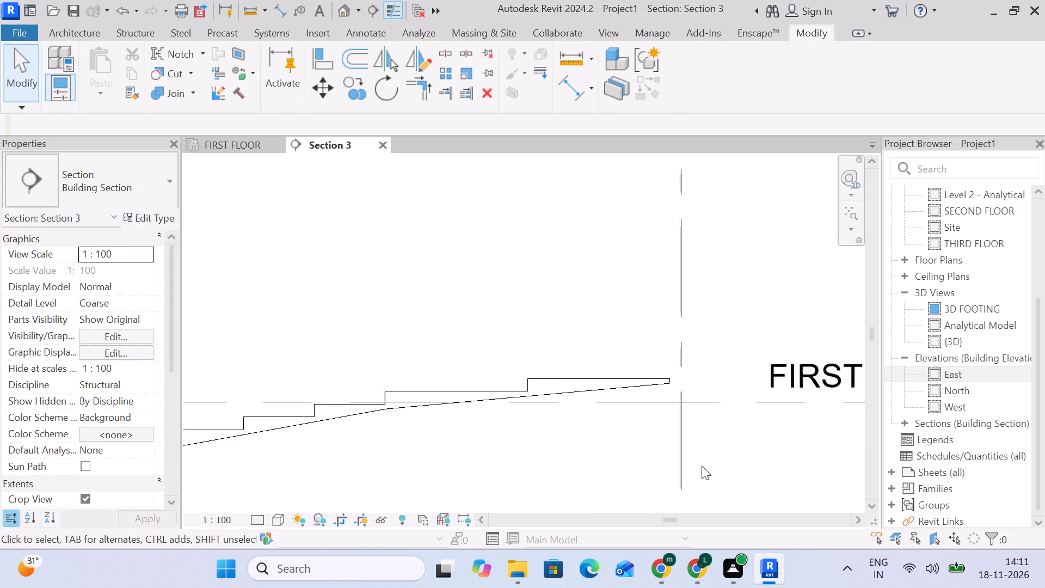
pyautogui.scroll(-2, 702, 465)
pyautogui.moveTo(698, 473); pyautogui.dragTo(622, 166, button='middle')
pyautogui.scroll(11, 612, 360)
pyautogui.scroll(-1, 644, 385)
pyautogui.scroll(4, 644, 385)
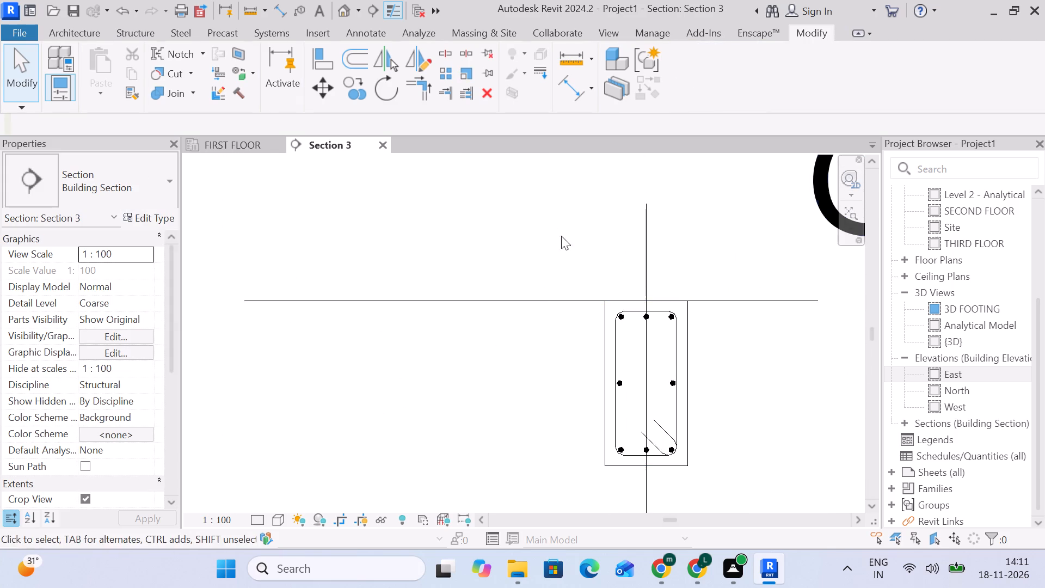
pyautogui.moveTo(548, 215); pyautogui.dragTo(728, 510)
pyautogui.scroll(-4, 748, 488)
pyautogui.moveTo(747, 486); pyautogui.dragTo(649, 365, button='middle')
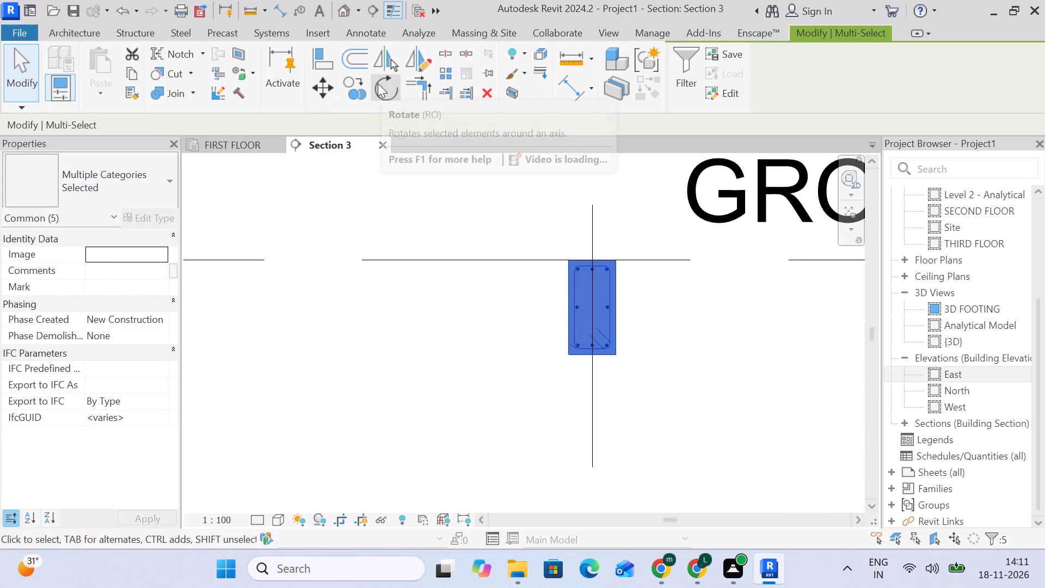
pyautogui.click(362, 85)
pyautogui.scroll(6, 603, 303)
pyautogui.scroll(2, 550, 220)
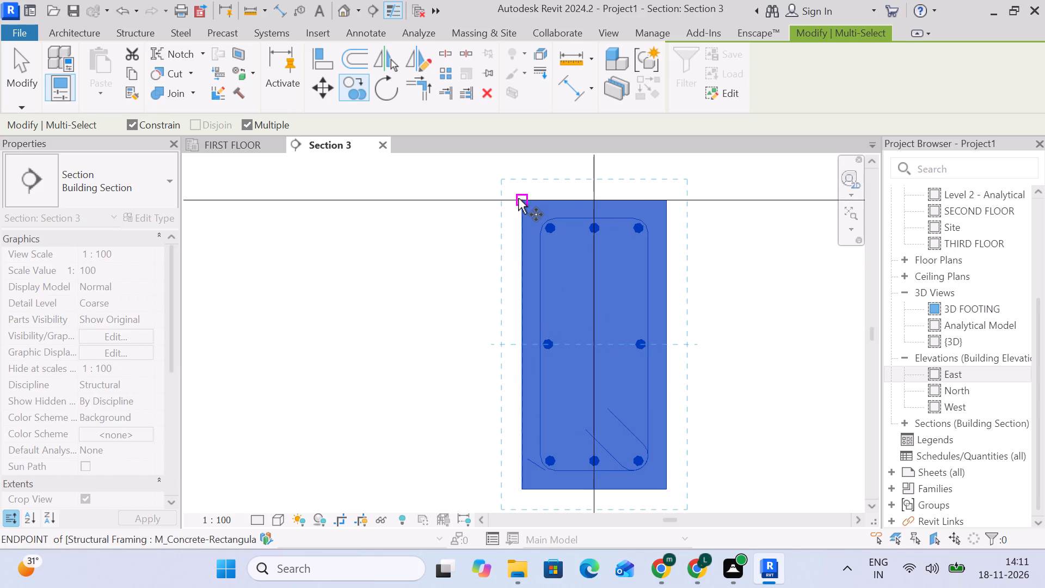
pyautogui.click(518, 198)
pyautogui.scroll(-5, 518, 198)
pyautogui.moveTo(518, 211); pyautogui.dragTo(552, 569, button='middle')
pyautogui.scroll(-5, 555, 403)
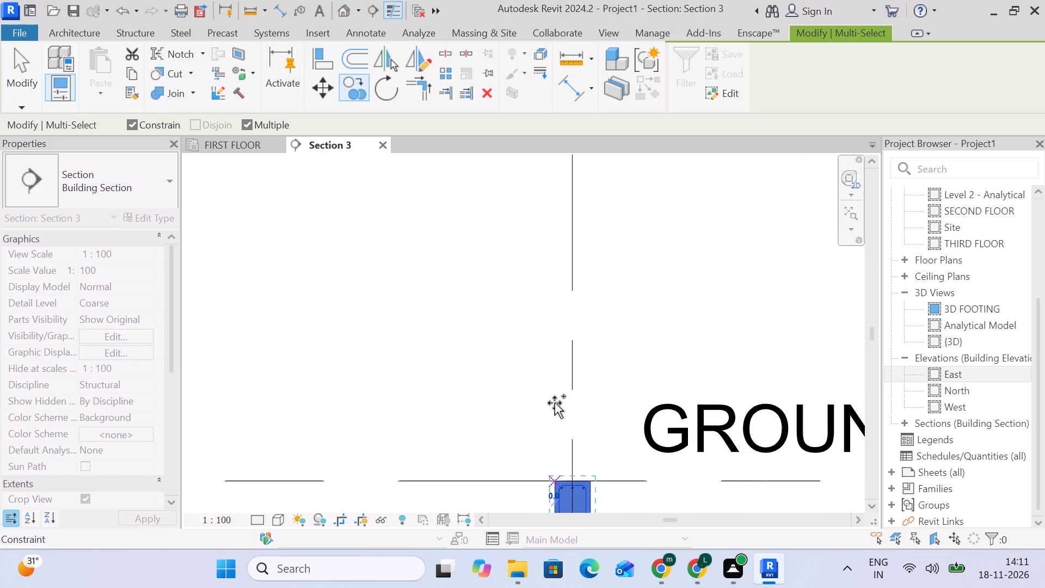
pyautogui.scroll(-6, 550, 311)
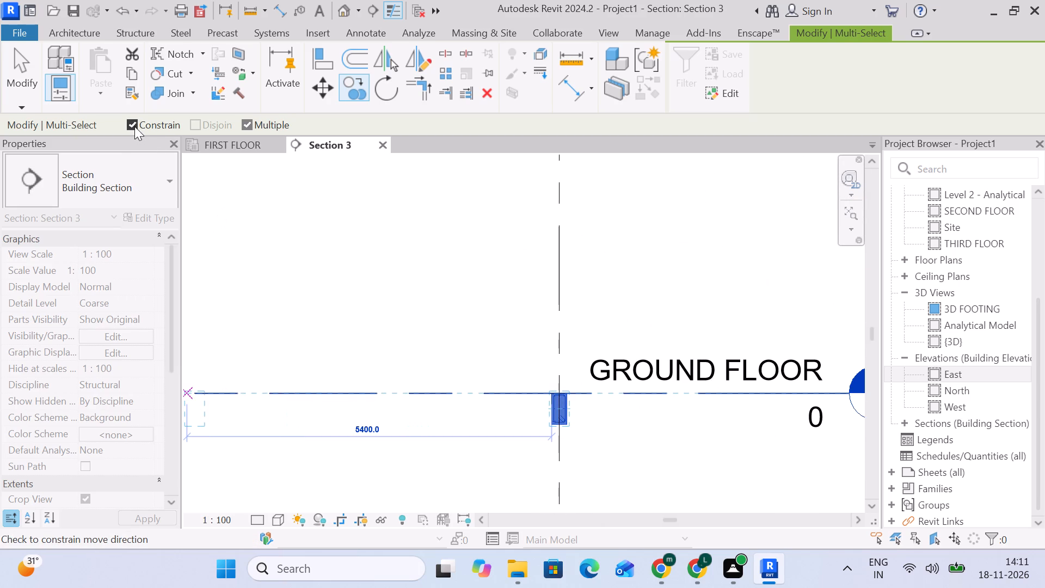
pyautogui.click(134, 126)
pyautogui.scroll(-4, 401, 248)
pyautogui.moveTo(413, 269); pyautogui.dragTo(396, 414, button='middle')
pyautogui.scroll(4, 458, 303)
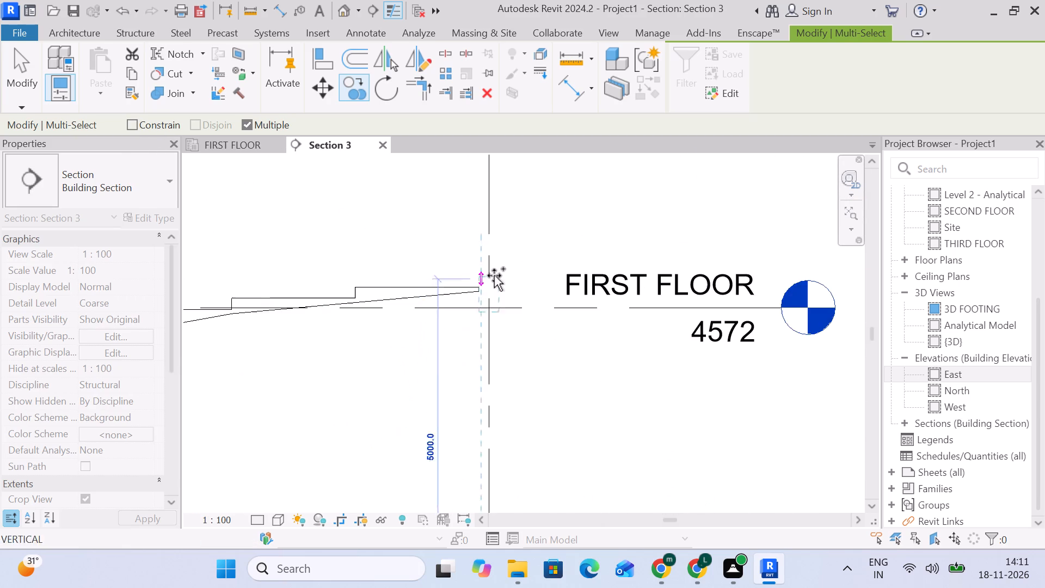
pyautogui.scroll(10, 469, 305)
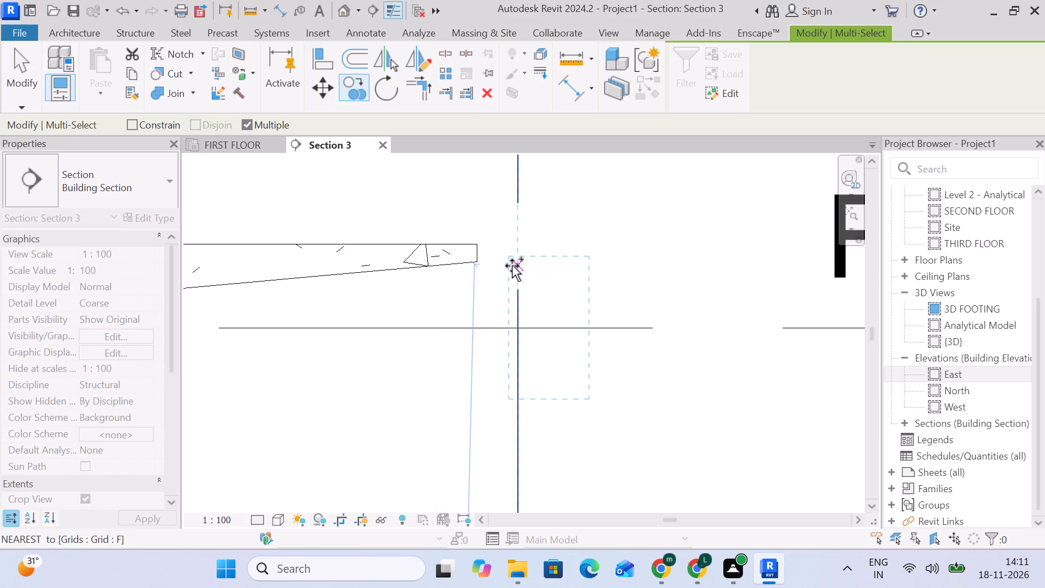
pyautogui.scroll(5, 500, 263)
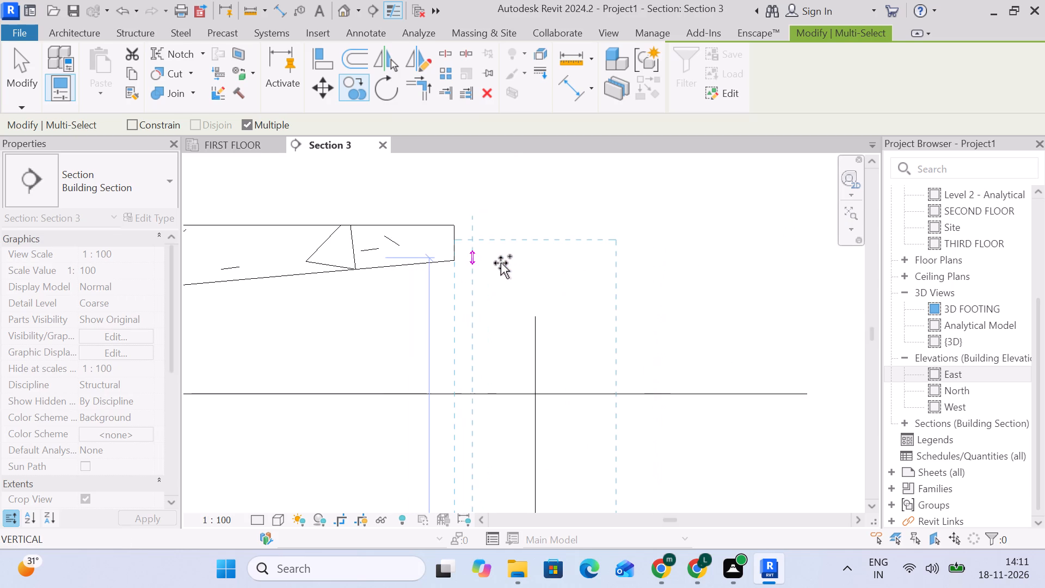
pyautogui.scroll(-11, 500, 263)
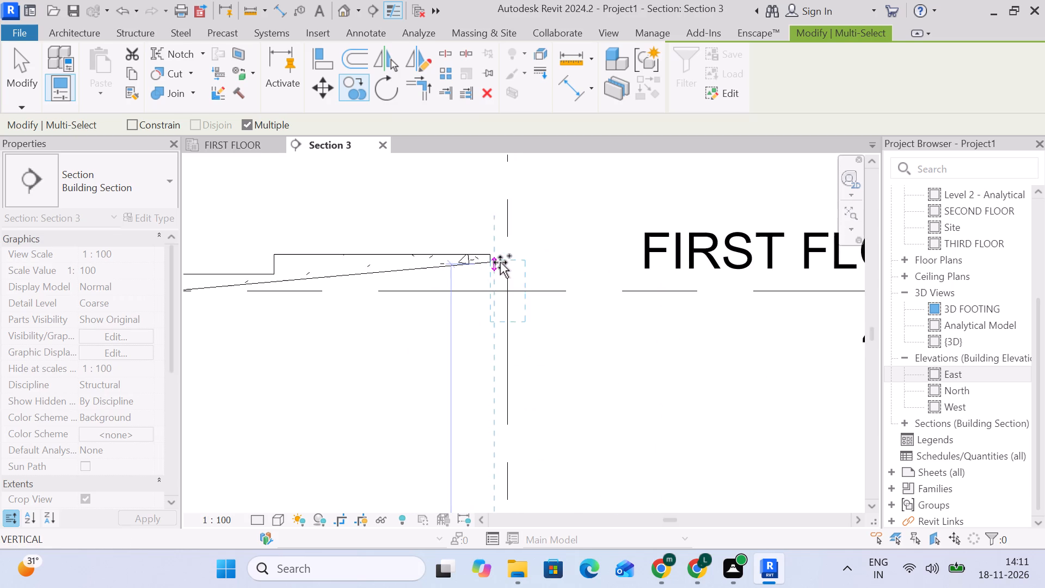
pyautogui.scroll(-9, 500, 262)
pyautogui.scroll(11, 501, 263)
pyautogui.scroll(-1, 498, 261)
pyautogui.scroll(9, 497, 262)
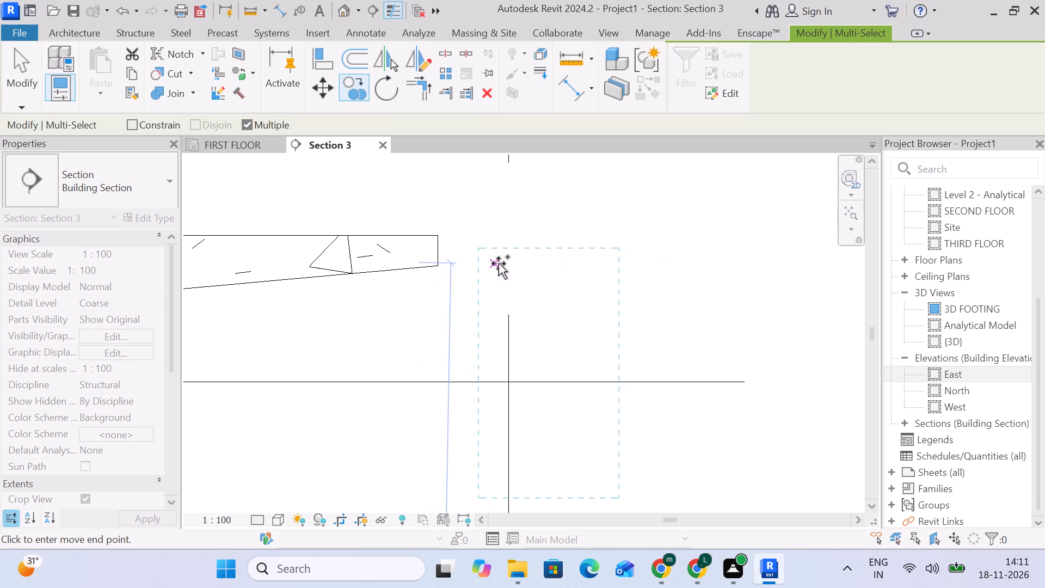
pyautogui.scroll(8, 494, 264)
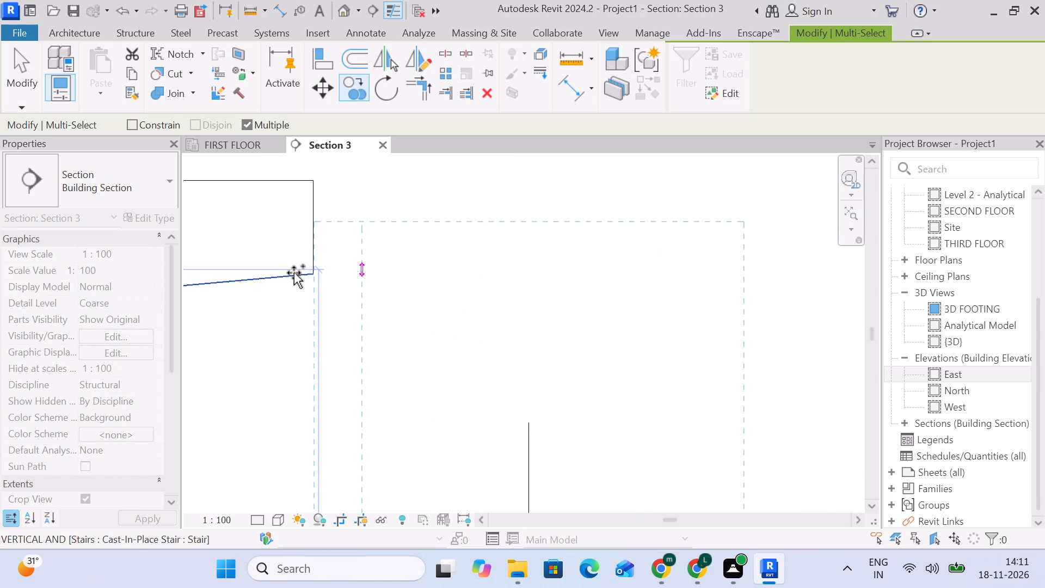
pyautogui.click(312, 273)
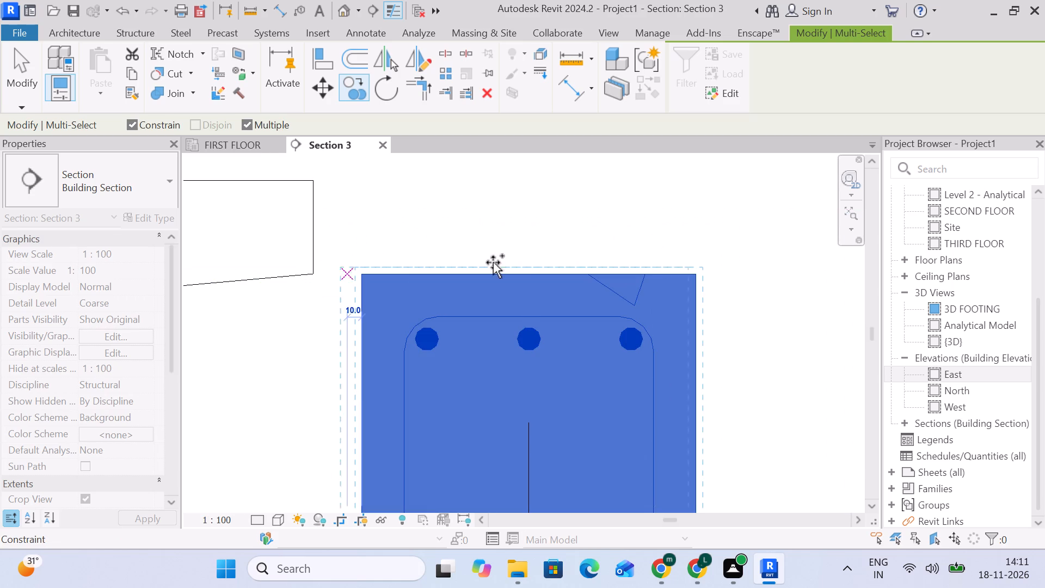
pyautogui.scroll(-11, 548, 253)
pyautogui.press('Escape')
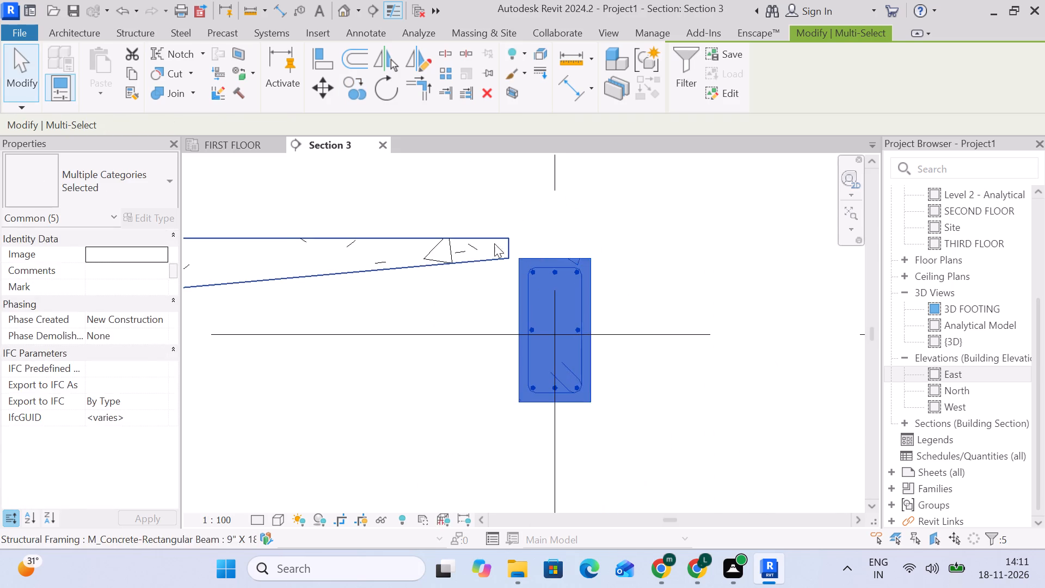
pyautogui.press('Escape')
# Open the seating stair's monolithic run sketch for editing in the FIRST FLOOR plan.
pyautogui.click(481, 239)
pyautogui.scroll(-5, 497, 264)
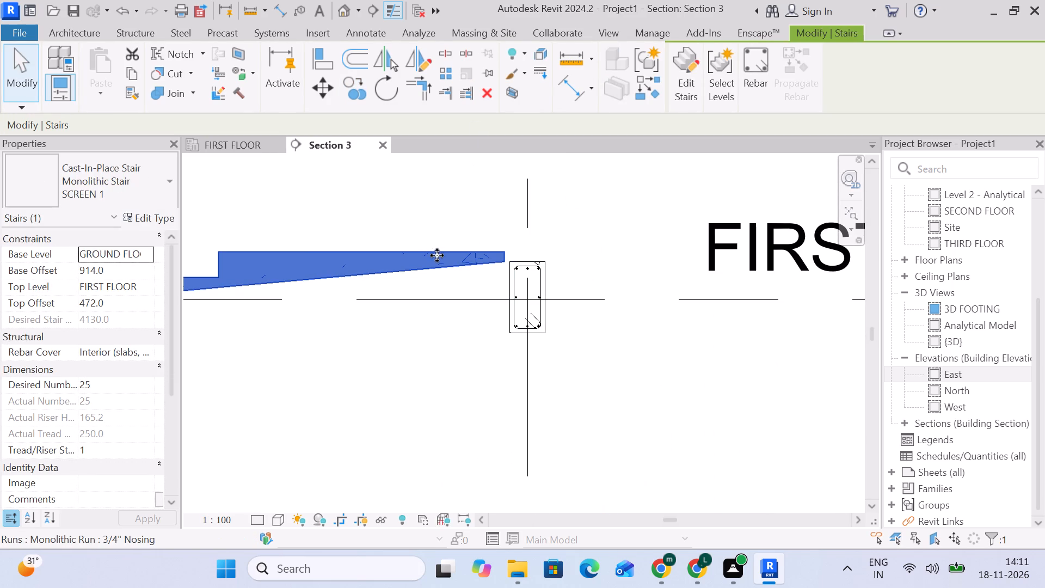
pyautogui.doubleClick(681, 82)
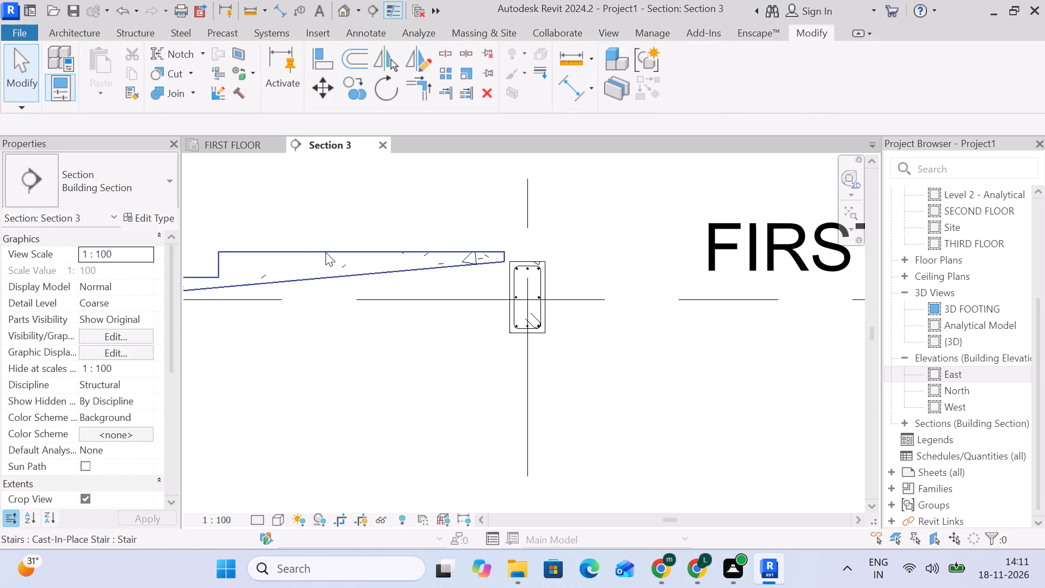
pyautogui.click(233, 141)
pyautogui.doubleClick(528, 244)
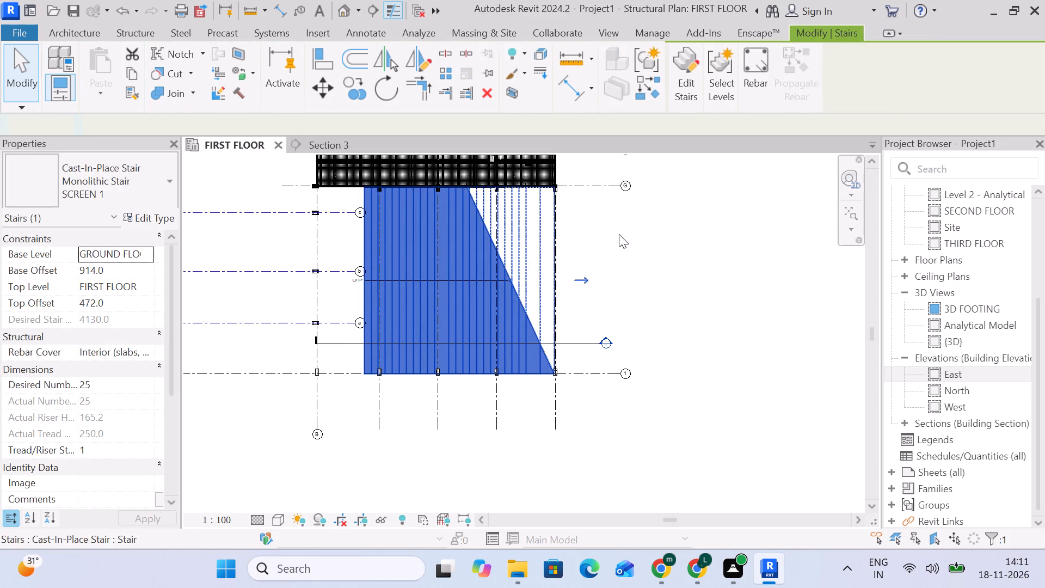
pyautogui.scroll(4, 602, 250)
pyautogui.scroll(6, 531, 329)
pyautogui.scroll(5, 480, 265)
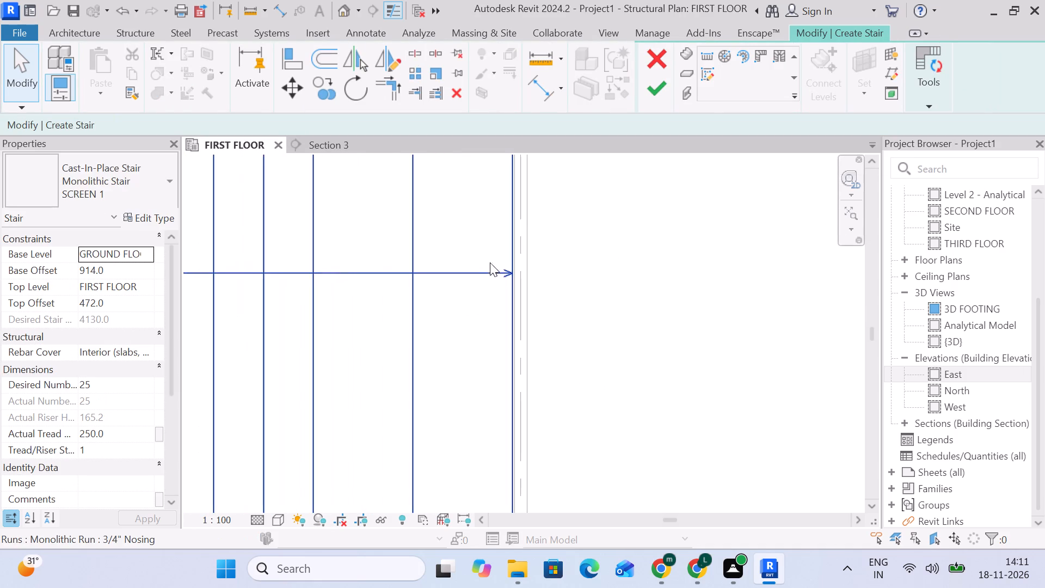
pyautogui.scroll(5, 517, 274)
pyautogui.click(507, 284)
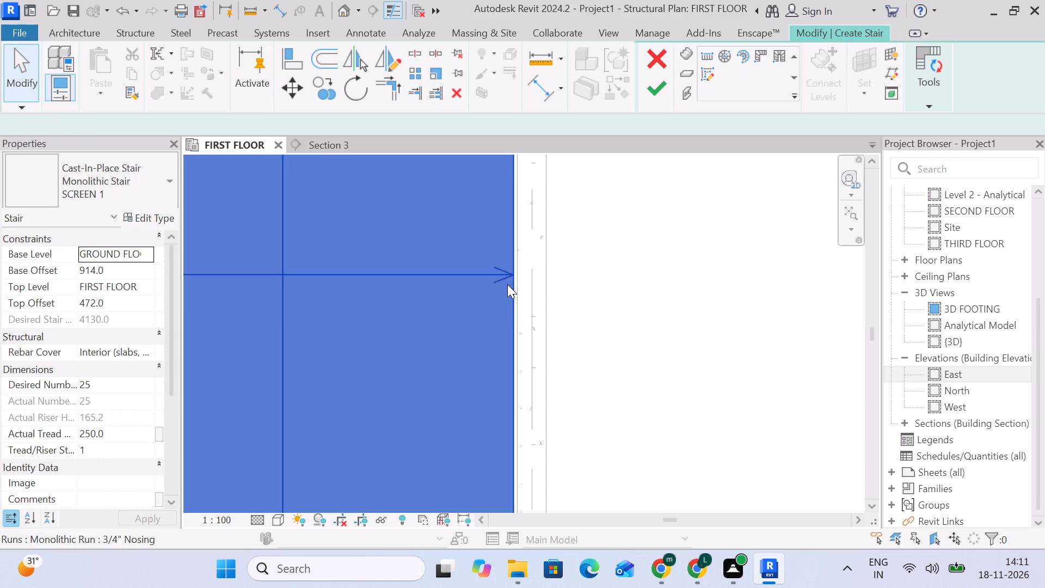
pyautogui.scroll(-4, 532, 274)
pyautogui.moveTo(366, 297); pyautogui.dragTo(370, 291)
pyautogui.tripleClick(371, 290)
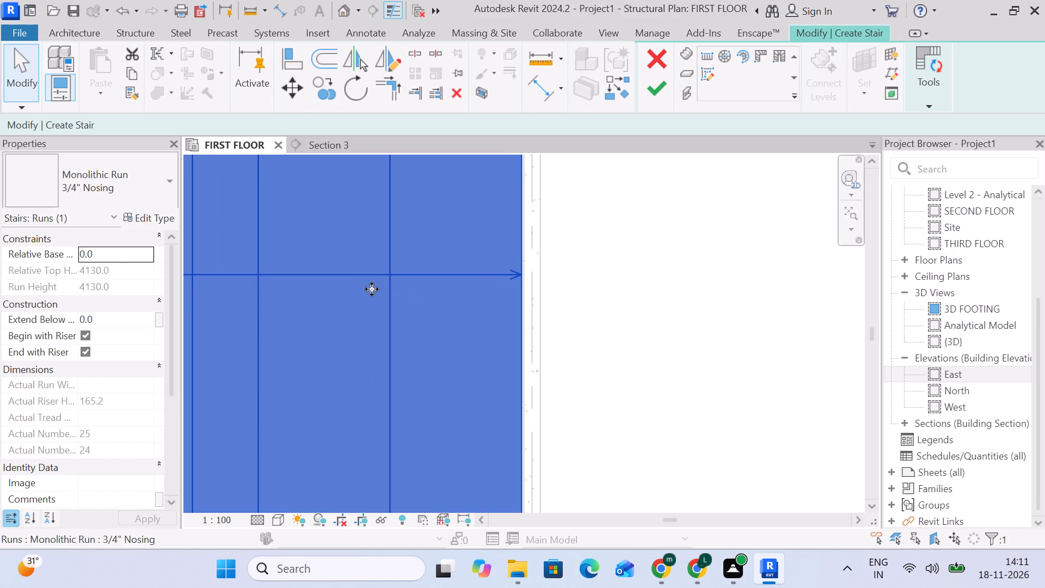
# Move the run's last riser line to the outer face of the grid F beam and finish the run sketch.
pyautogui.click(518, 292)
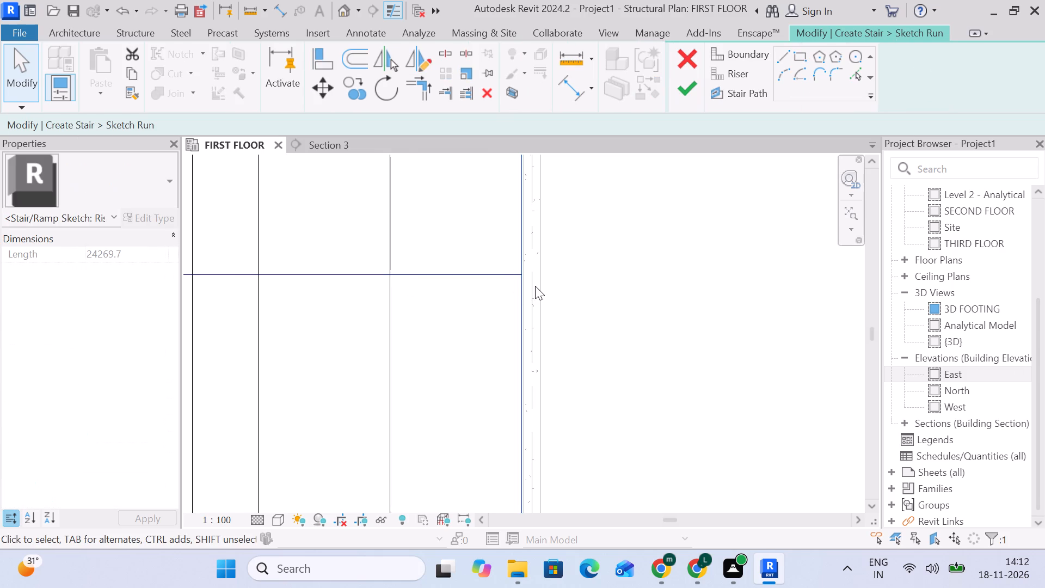
pyautogui.scroll(-1, 535, 286)
pyautogui.scroll(7, 496, 294)
pyautogui.scroll(3, 537, 274)
pyautogui.moveTo(539, 274); pyautogui.dragTo(587, 274)
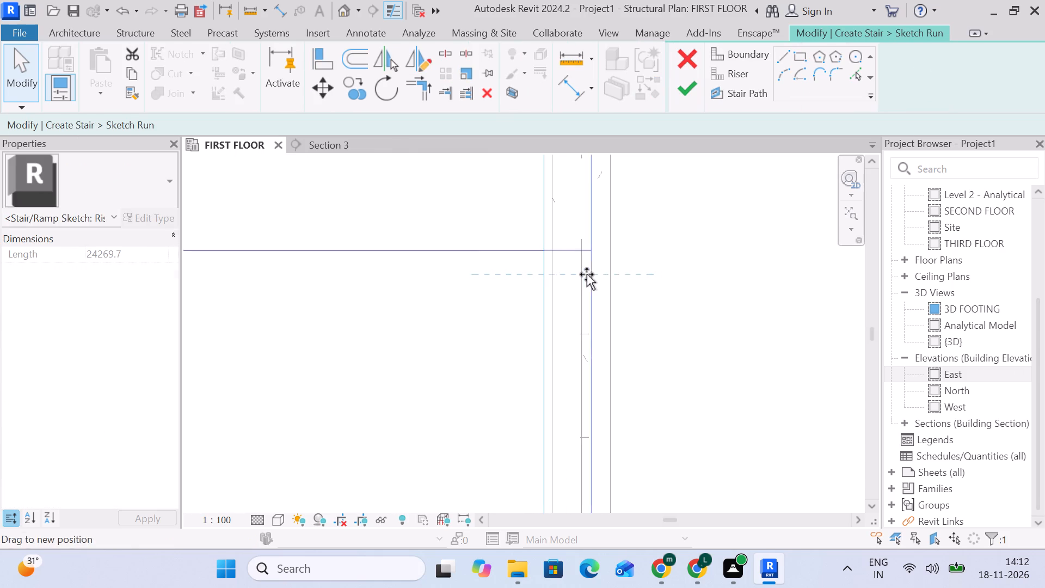
pyautogui.moveTo(587, 274); pyautogui.dragTo(608, 279)
pyautogui.scroll(-19, 608, 278)
pyautogui.scroll(-5, 615, 284)
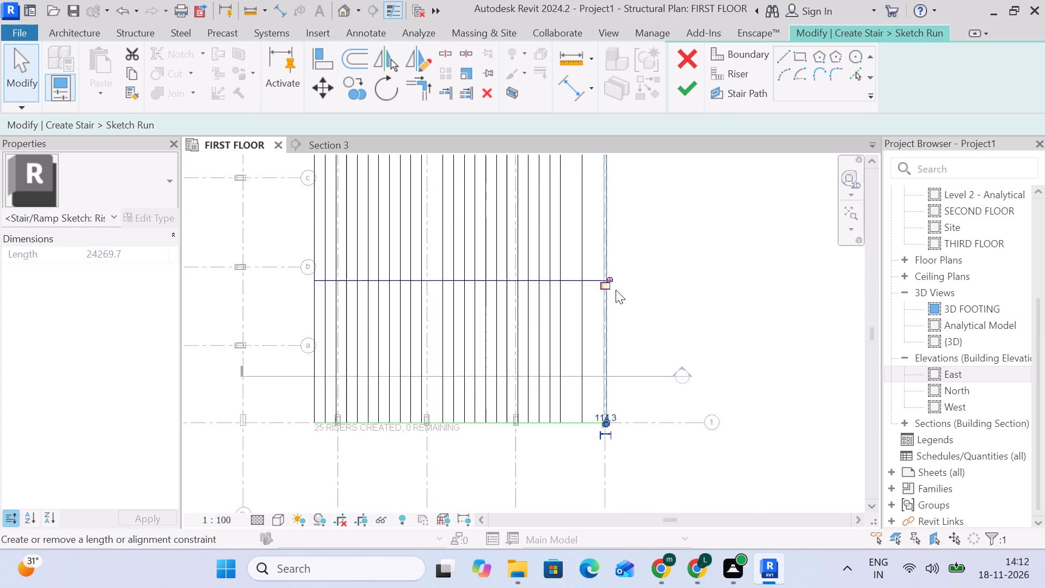
pyautogui.click(681, 95)
# Check in Section 3 how the extended top step sits over the grid F beam.
pyautogui.click(317, 140)
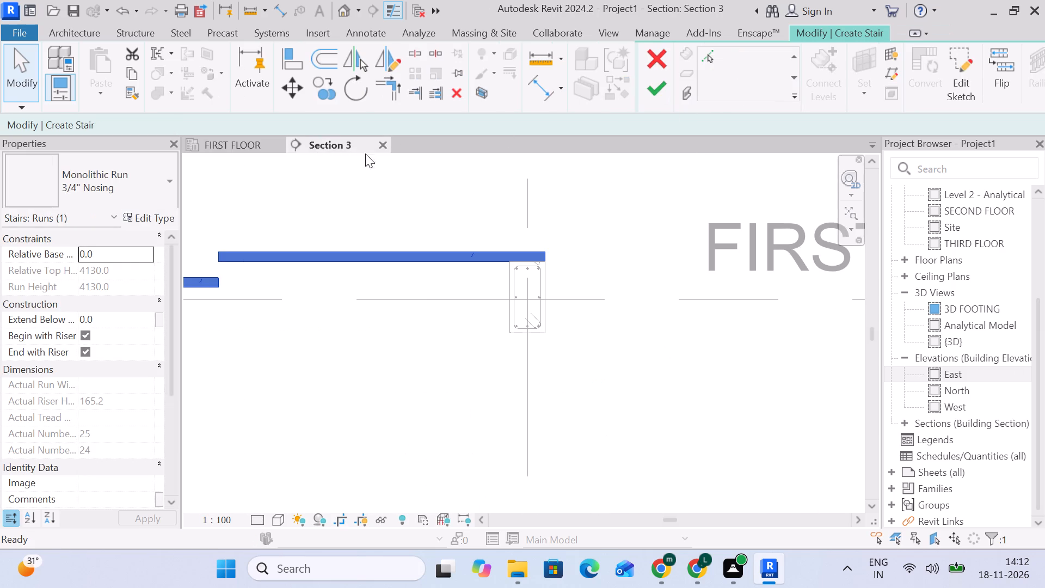
pyautogui.scroll(5, 489, 285)
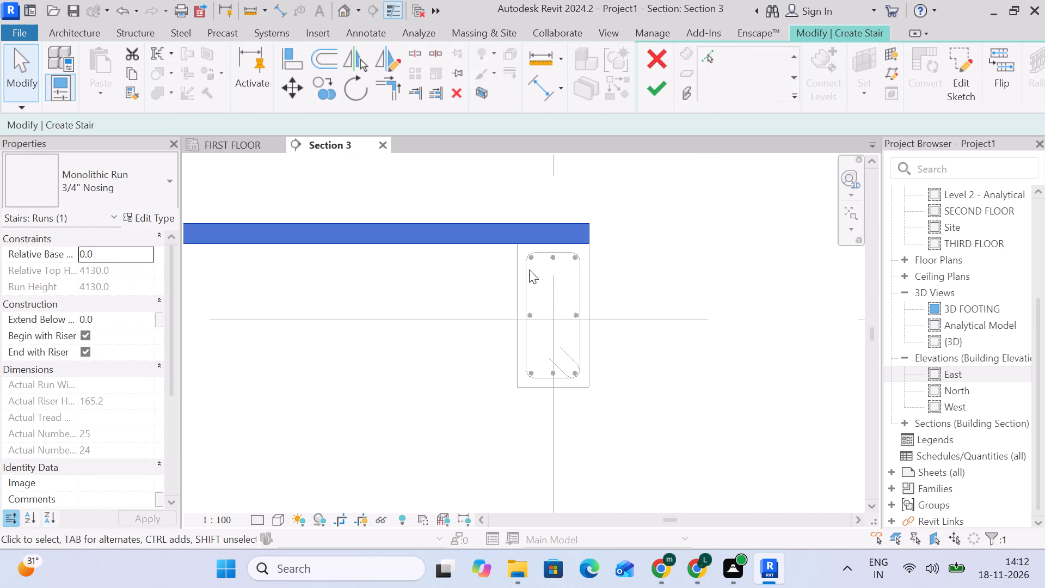
pyautogui.scroll(6, 576, 260)
pyautogui.scroll(-13, 591, 252)
pyautogui.scroll(2, 329, 286)
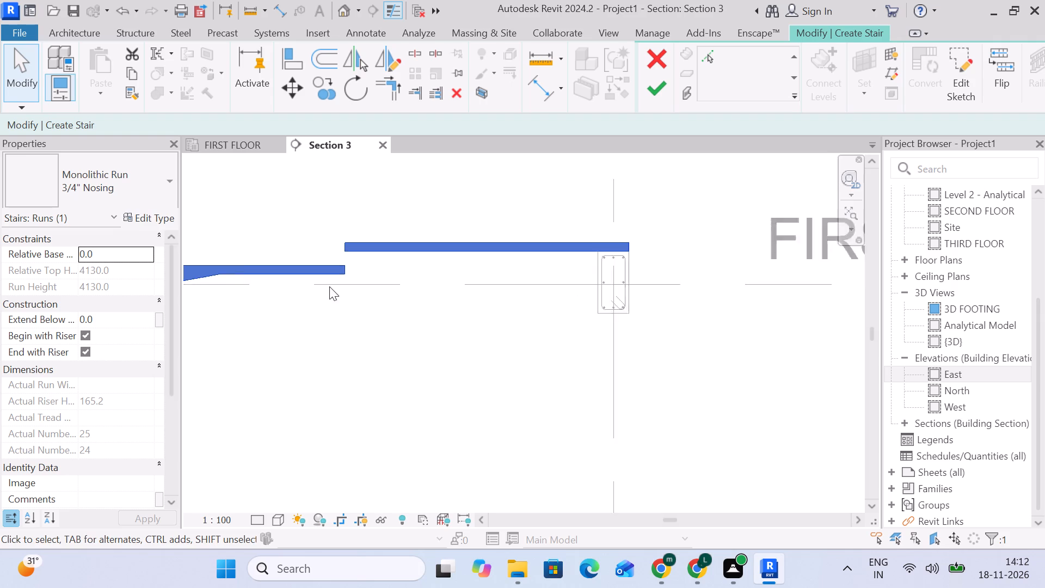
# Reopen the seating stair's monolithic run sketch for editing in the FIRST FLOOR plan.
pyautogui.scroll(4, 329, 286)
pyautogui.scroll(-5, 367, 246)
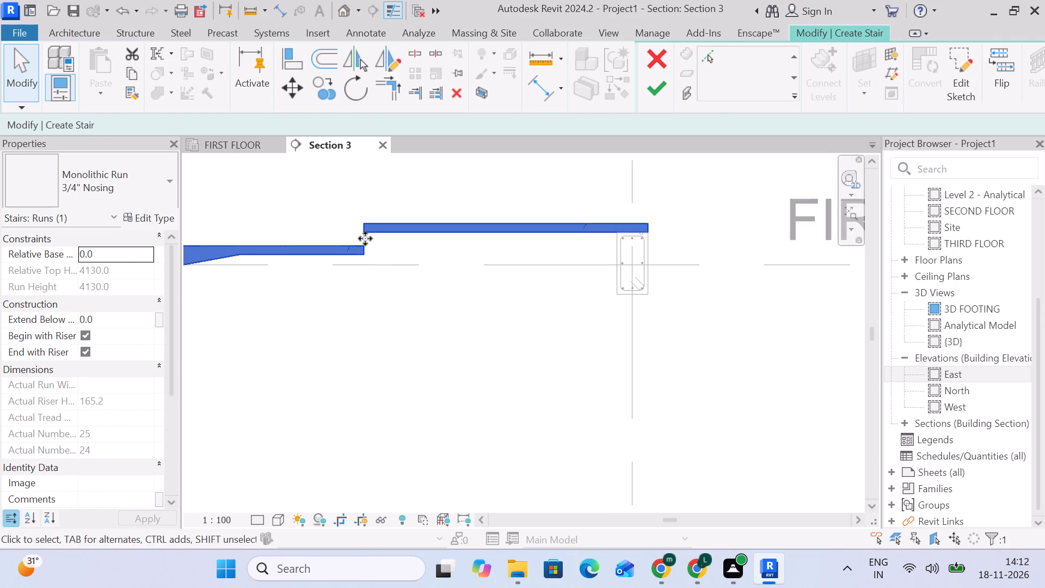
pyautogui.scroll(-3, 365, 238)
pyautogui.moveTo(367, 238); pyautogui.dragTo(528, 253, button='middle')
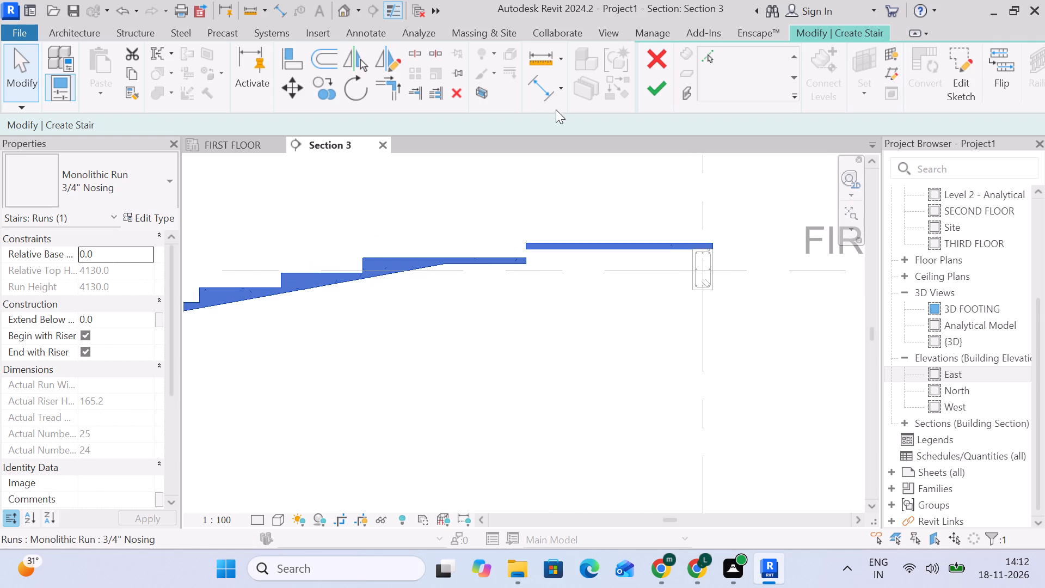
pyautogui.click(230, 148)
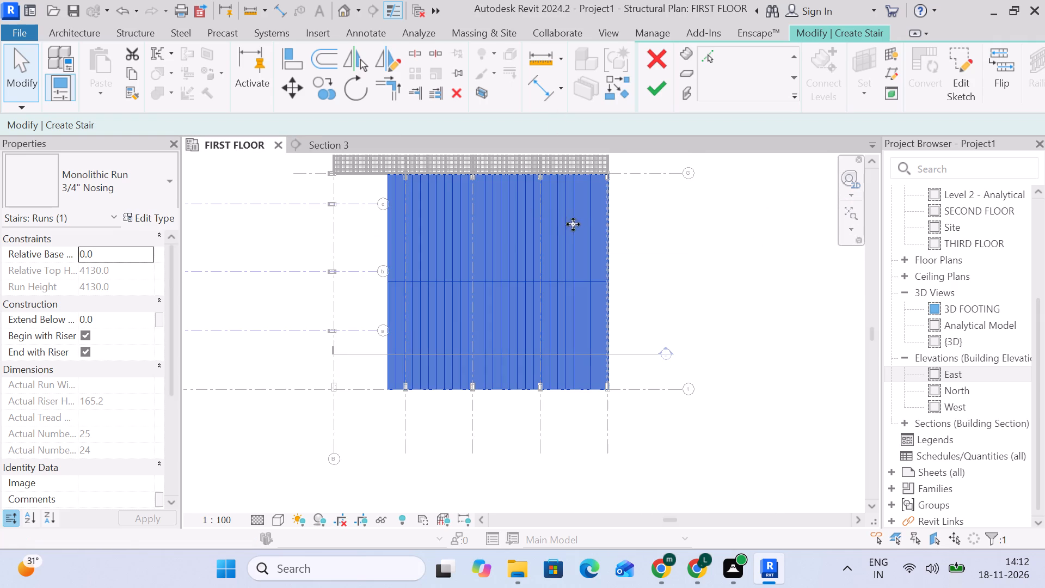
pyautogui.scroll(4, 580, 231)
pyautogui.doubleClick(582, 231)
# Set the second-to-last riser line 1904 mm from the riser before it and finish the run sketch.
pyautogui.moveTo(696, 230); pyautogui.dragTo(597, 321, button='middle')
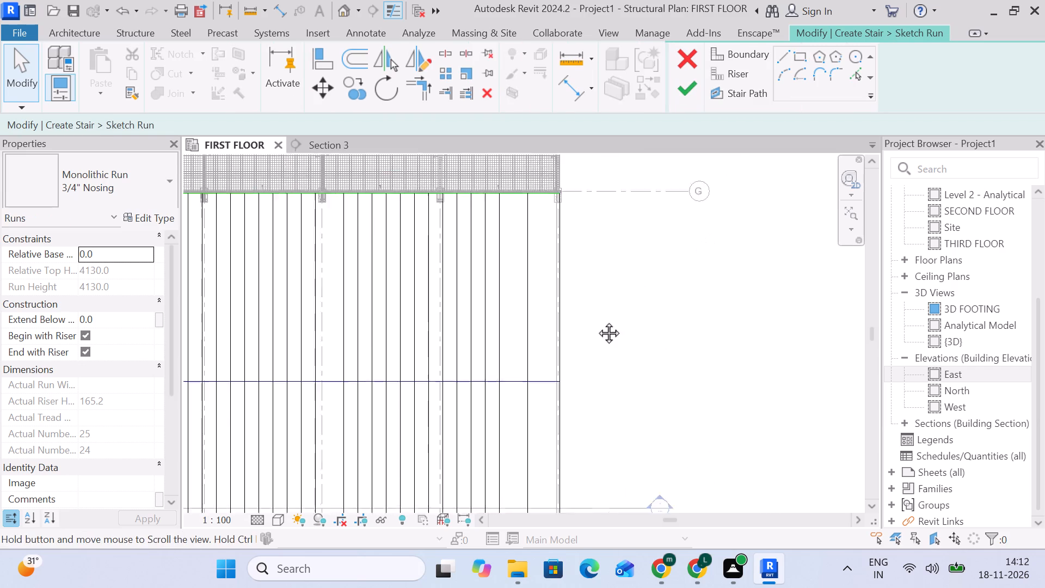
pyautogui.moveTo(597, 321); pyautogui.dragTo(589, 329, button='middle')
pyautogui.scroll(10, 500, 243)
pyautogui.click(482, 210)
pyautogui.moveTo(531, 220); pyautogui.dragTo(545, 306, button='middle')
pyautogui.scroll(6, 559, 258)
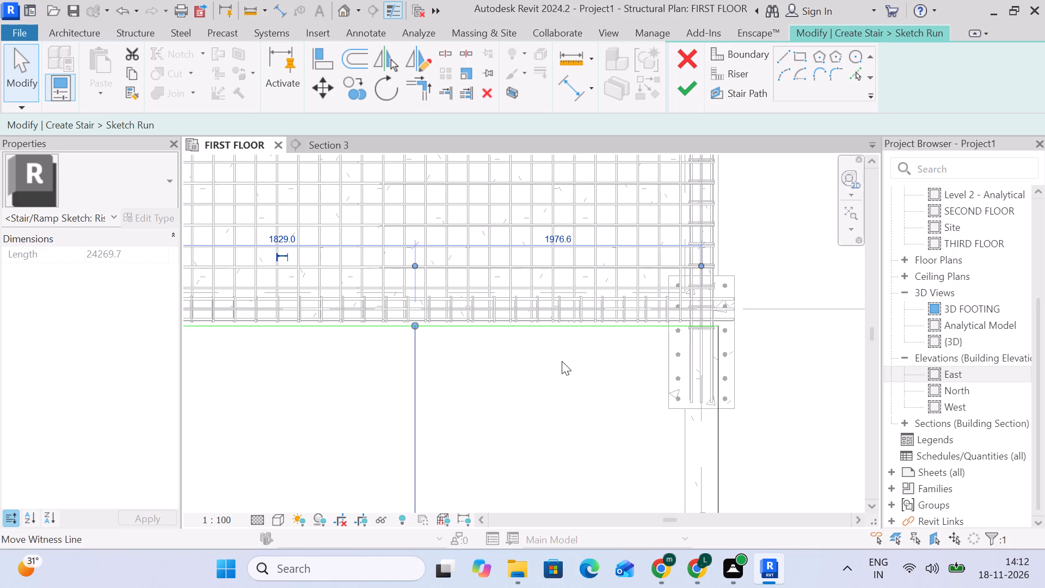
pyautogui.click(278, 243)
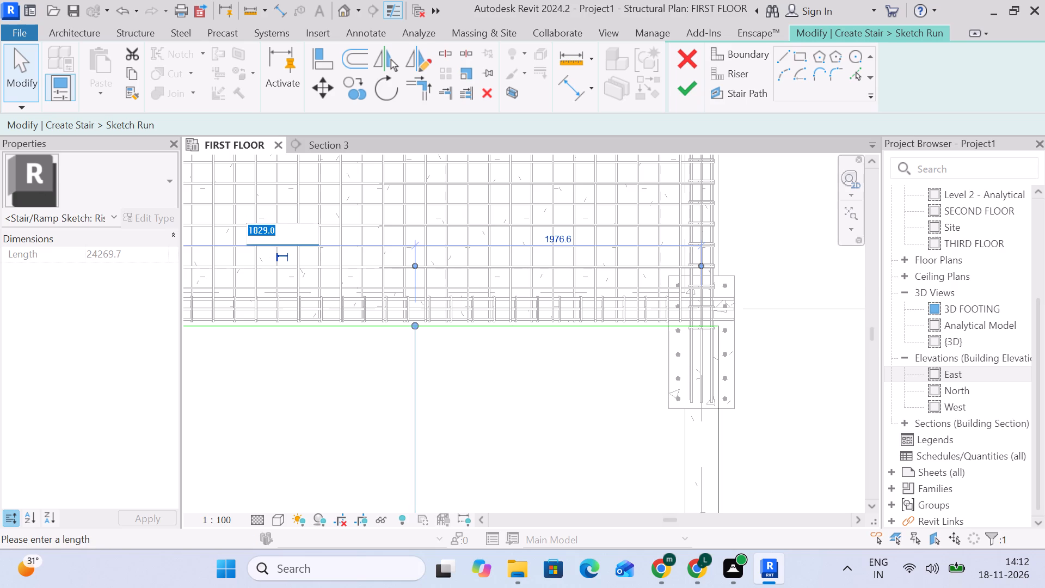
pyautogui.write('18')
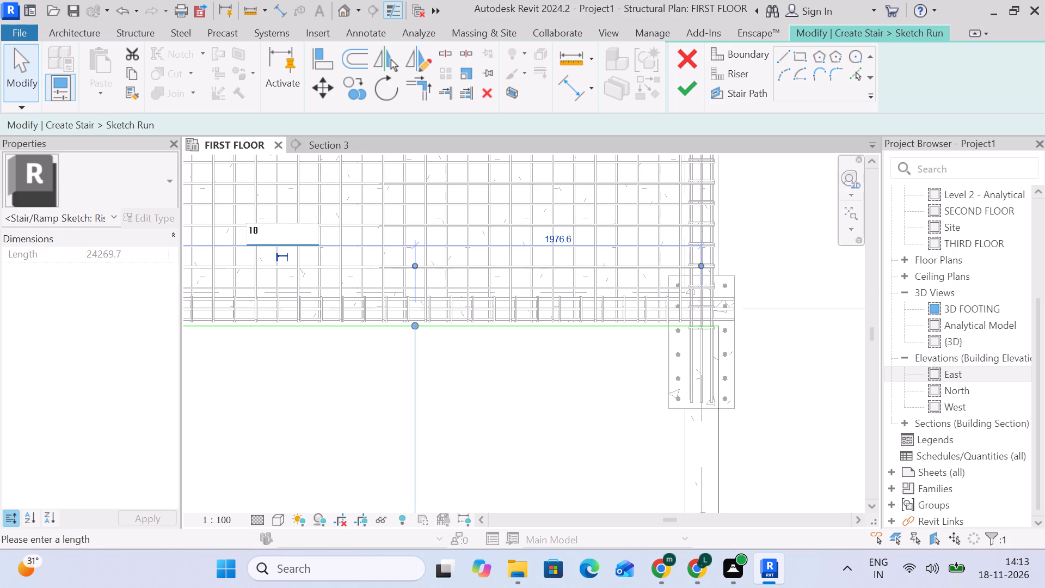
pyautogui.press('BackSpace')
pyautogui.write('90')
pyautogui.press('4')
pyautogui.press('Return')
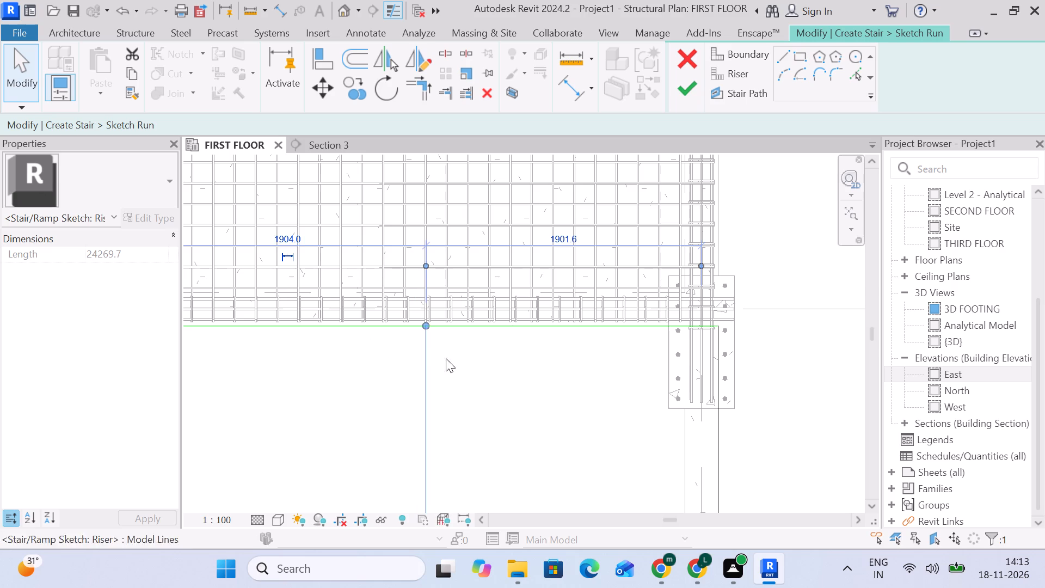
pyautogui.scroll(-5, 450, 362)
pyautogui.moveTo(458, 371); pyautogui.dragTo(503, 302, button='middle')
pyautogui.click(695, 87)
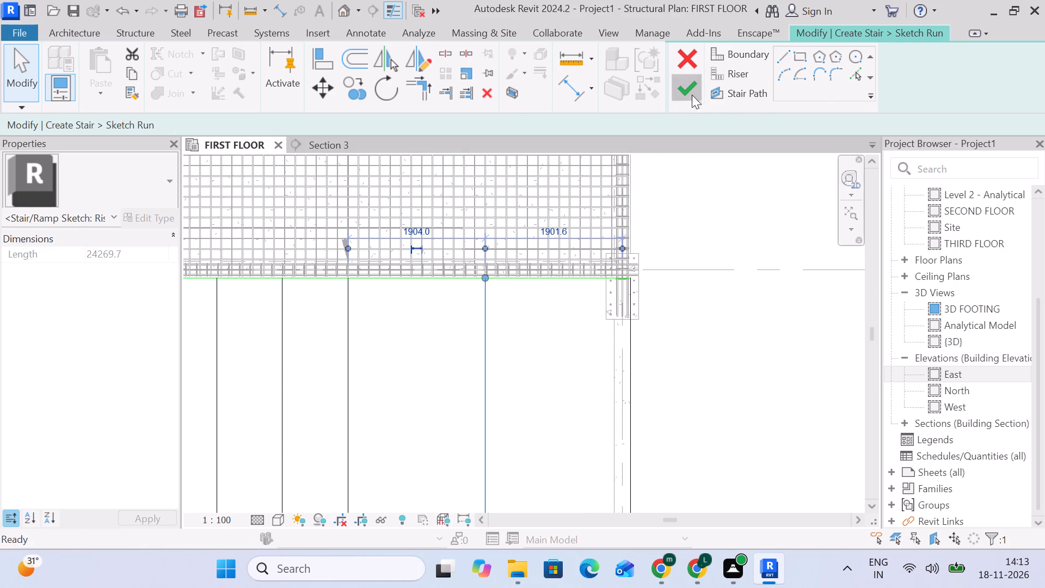
# Examine the stair's top two steps and their underside near the grid F beam in Section 3, comparing with the FIRST FLOOR plan.
pyautogui.click(338, 141)
pyautogui.scroll(2, 520, 267)
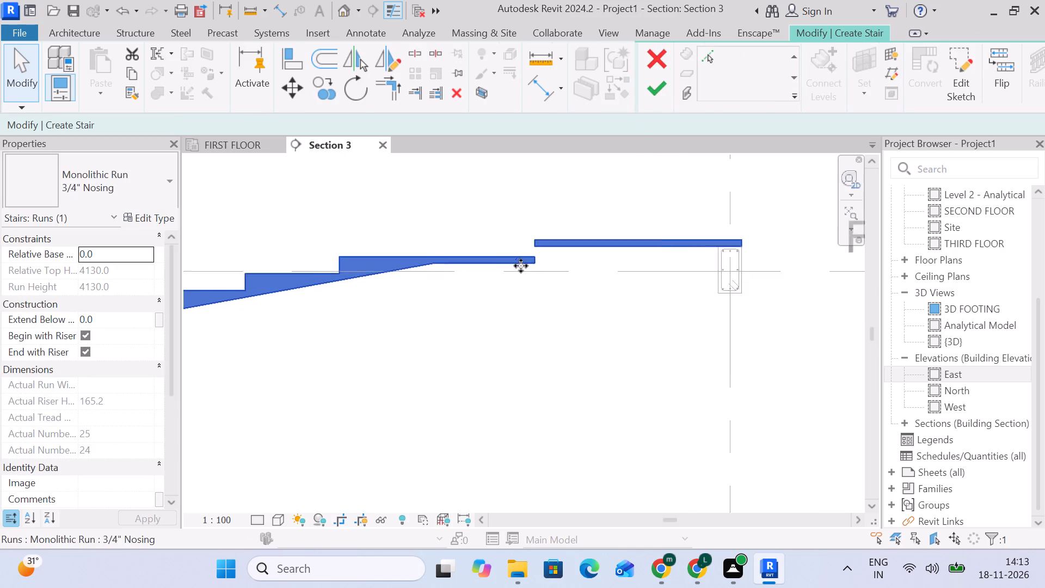
pyautogui.scroll(2, 521, 266)
pyautogui.scroll(-5, 521, 266)
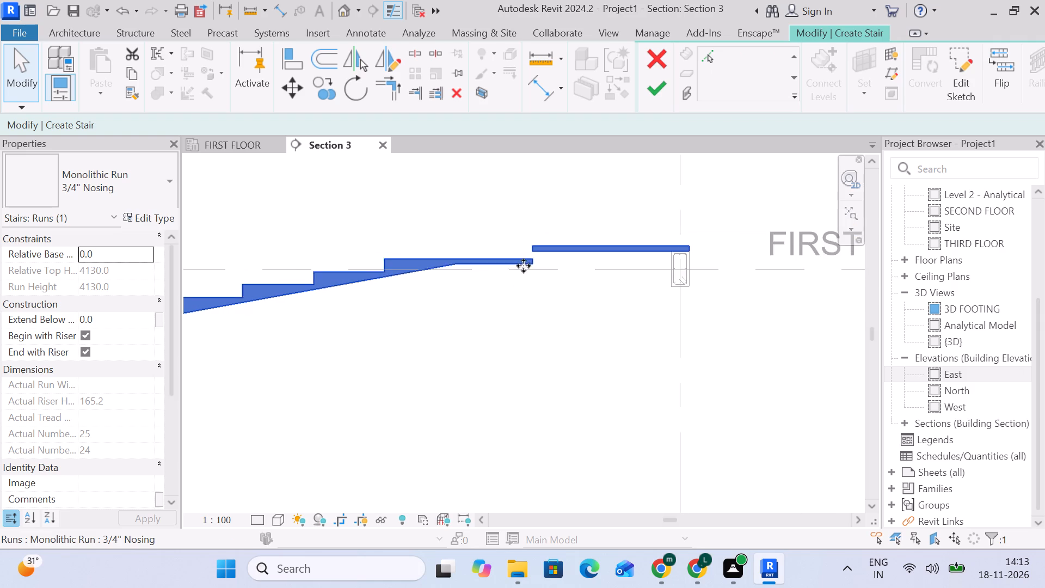
pyautogui.scroll(-10, 530, 266)
pyautogui.click(180, 143)
pyautogui.click(218, 150)
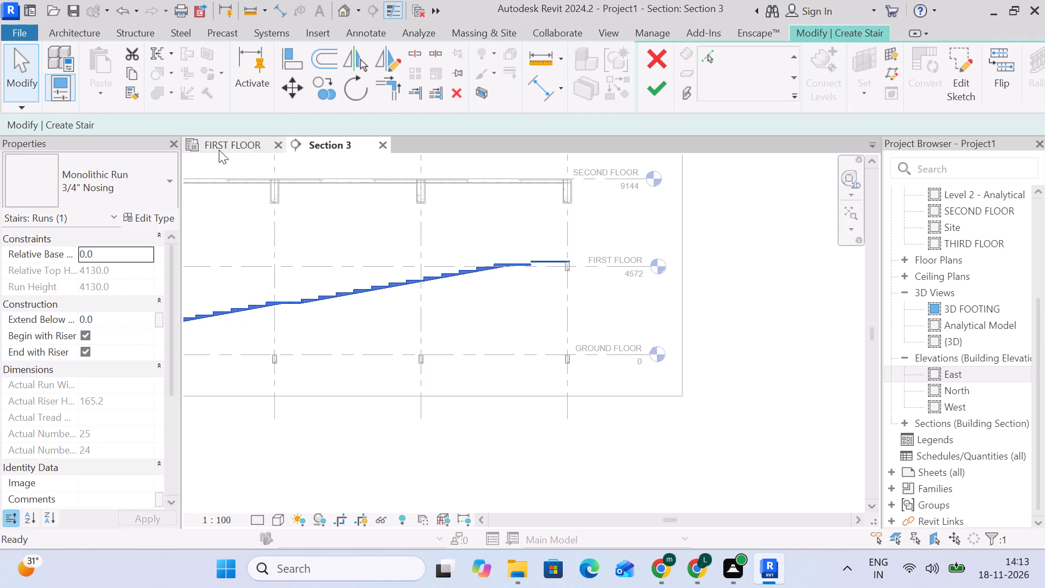
pyautogui.scroll(5, 624, 326)
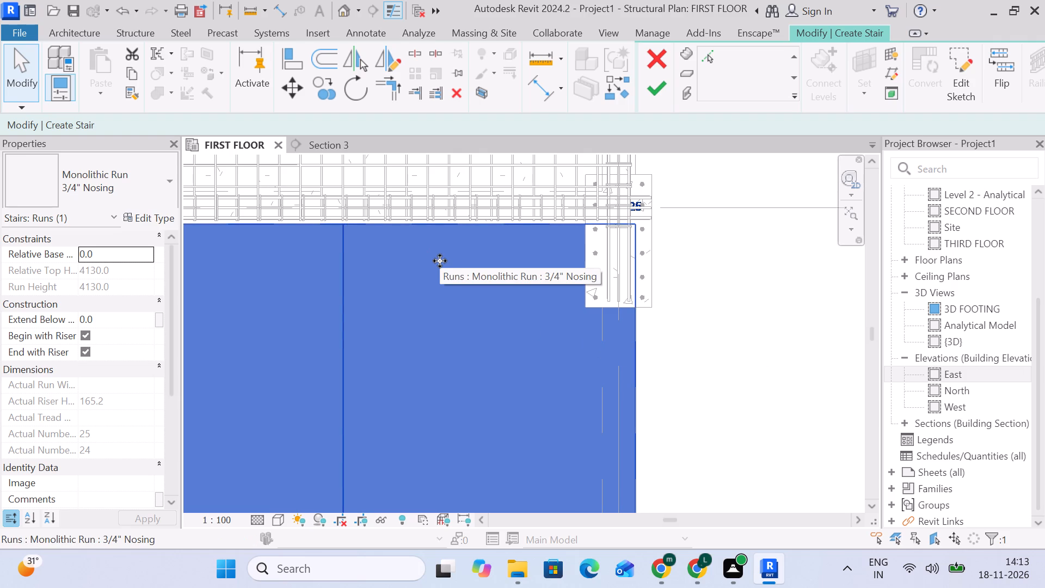
pyautogui.scroll(-3, 440, 261)
pyautogui.click(340, 137)
pyautogui.click(339, 146)
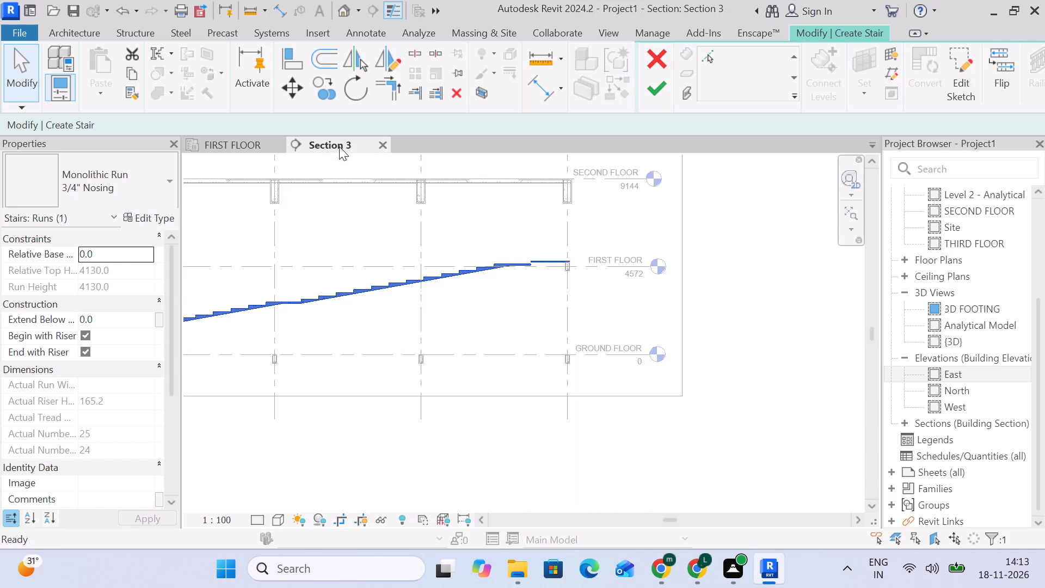
pyautogui.scroll(9, 550, 265)
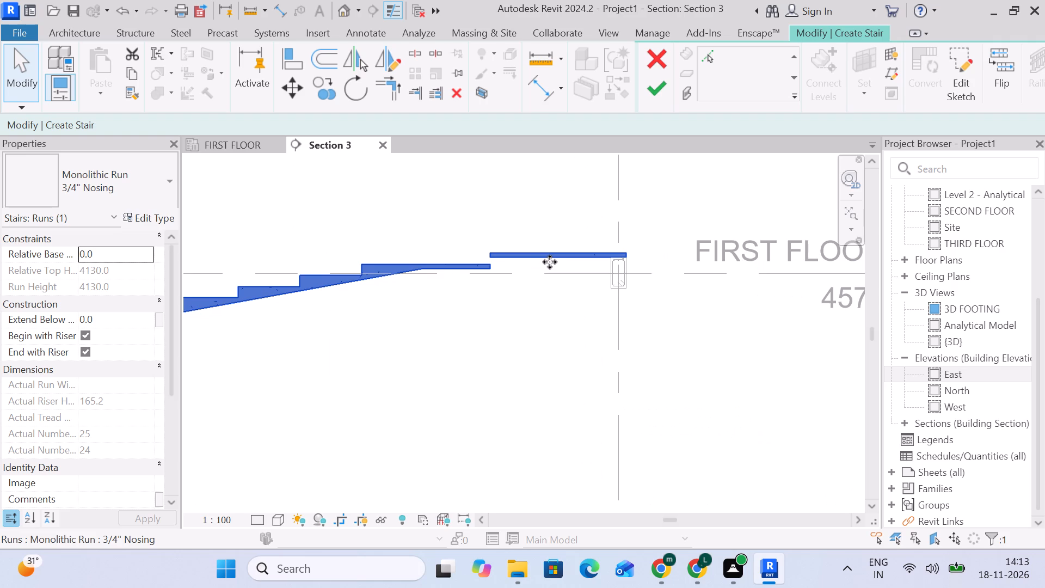
pyautogui.scroll(4, 497, 263)
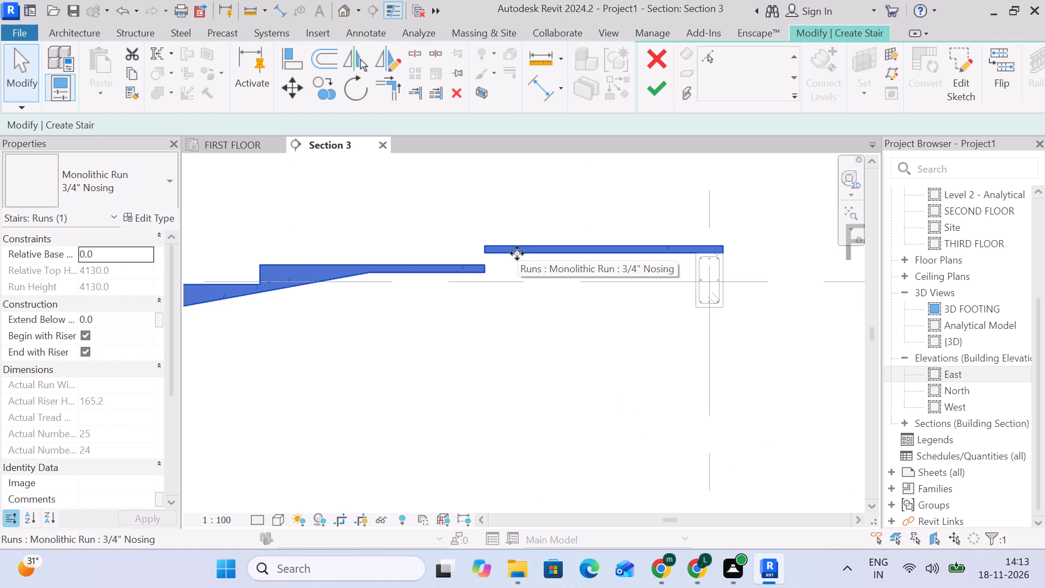
pyautogui.scroll(-6, 483, 256)
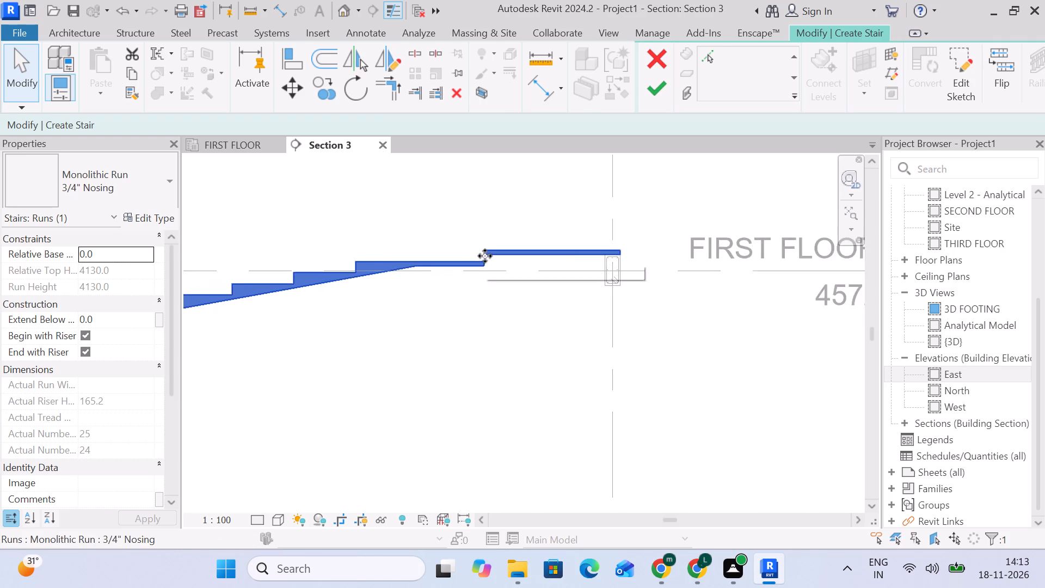
pyautogui.scroll(-3, 485, 256)
pyautogui.scroll(11, 488, 256)
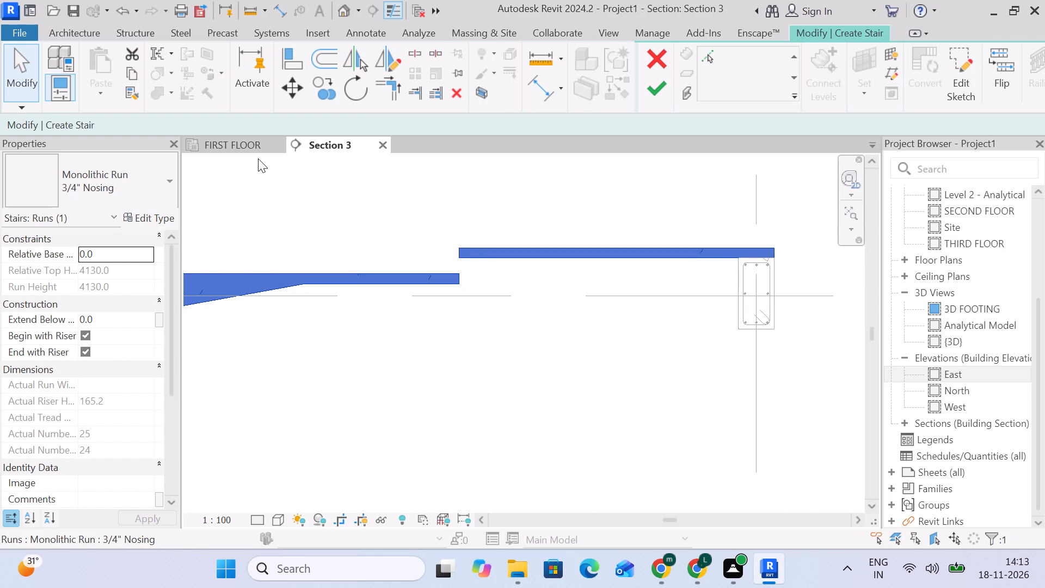
# Open the seating stair's run sketch for editing again in the FIRST FLOOR plan.
pyautogui.doubleClick(239, 146)
pyautogui.click(396, 281)
pyautogui.moveTo(403, 281); pyautogui.dragTo(409, 281)
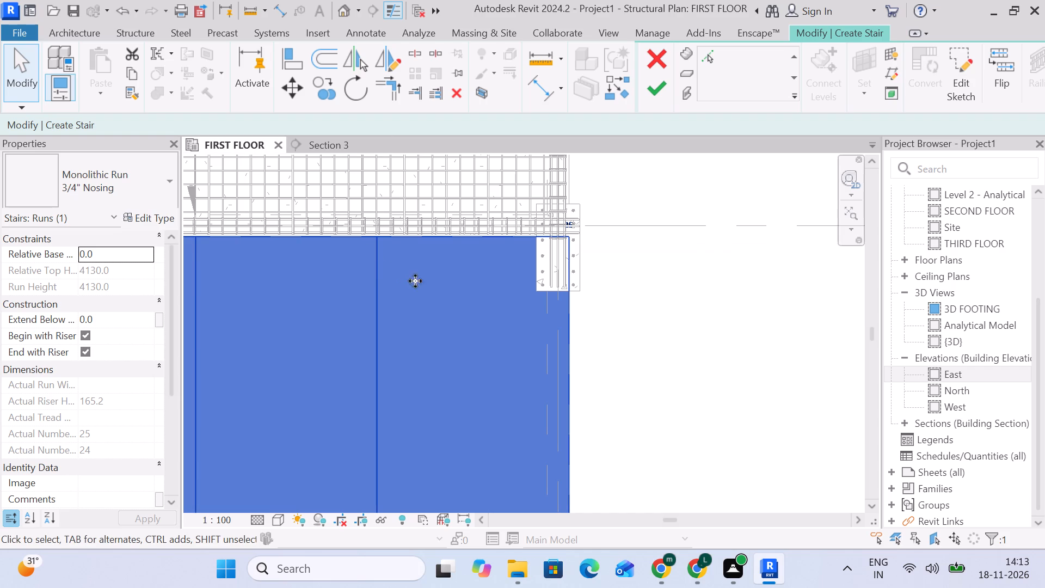
pyautogui.scroll(1, 512, 332)
pyautogui.doubleClick(512, 333)
pyautogui.moveTo(514, 332); pyautogui.dragTo(520, 327)
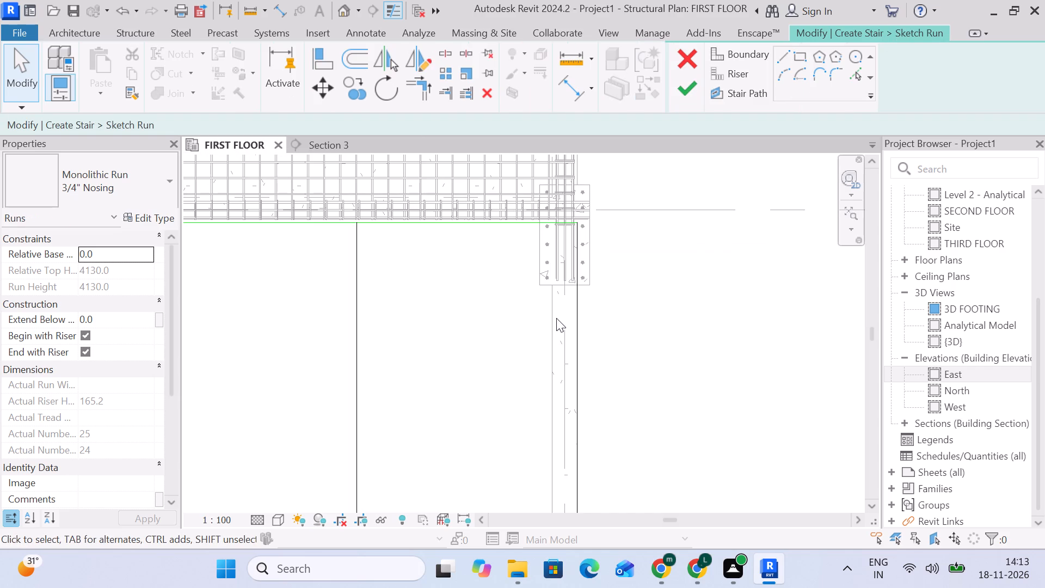
# Set the second-to-last riser line 1829 mm from the grid F line and finish the run sketch.
pyautogui.scroll(5, 559, 317)
pyautogui.scroll(-5, 560, 316)
pyautogui.moveTo(560, 308); pyautogui.dragTo(522, 146, button='middle')
pyautogui.scroll(5, 515, 249)
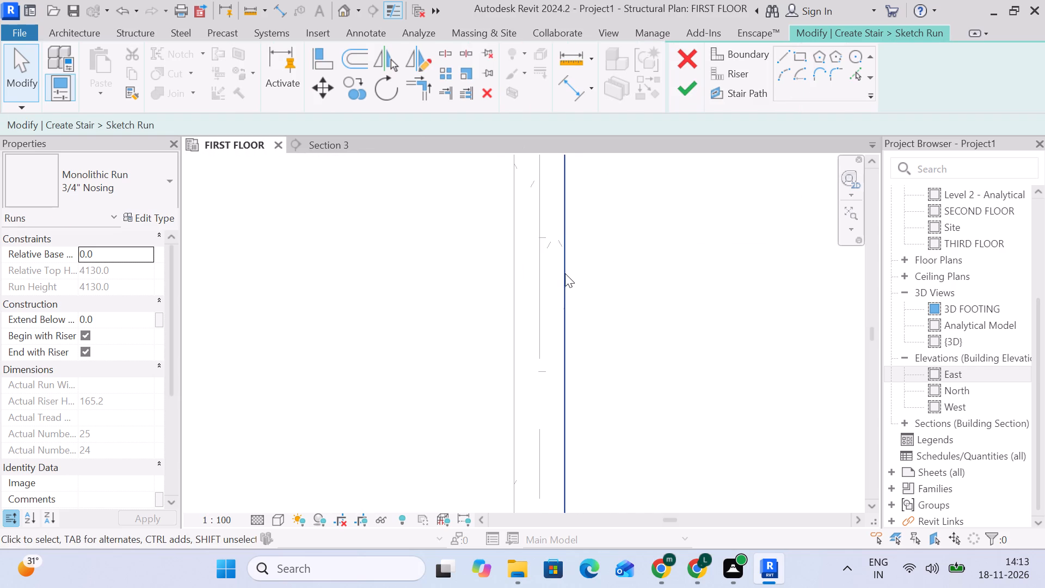
pyautogui.click(567, 274)
pyautogui.scroll(-5, 570, 274)
pyautogui.moveTo(569, 276); pyautogui.dragTo(627, 260, button='middle')
pyautogui.scroll(1, 630, 255)
pyautogui.scroll(-10, 634, 253)
pyautogui.moveTo(629, 260); pyautogui.dragTo(624, 303, button='middle')
pyautogui.scroll(11, 597, 254)
pyautogui.scroll(-5, 592, 307)
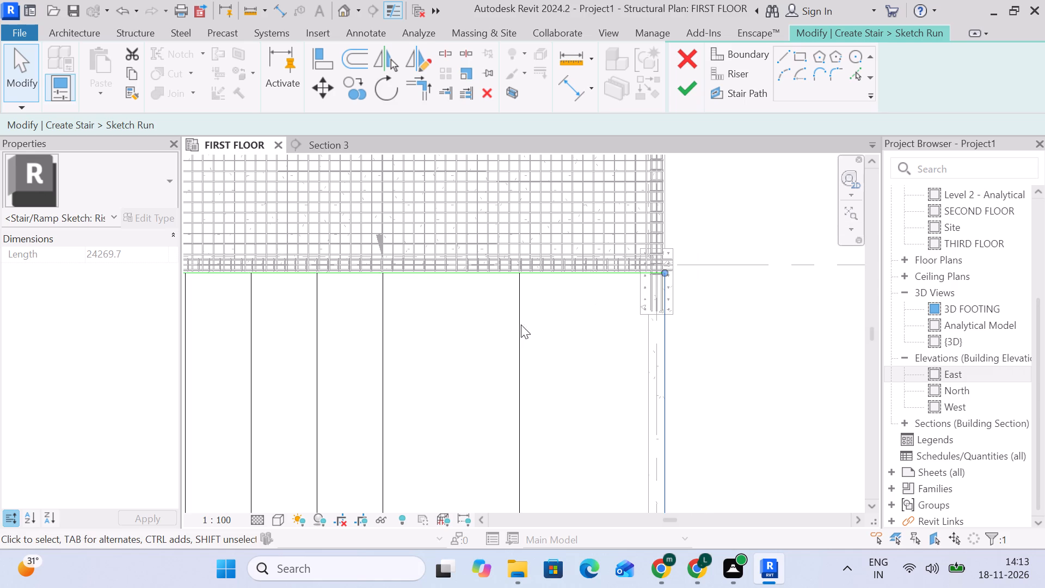
pyautogui.moveTo(509, 324); pyautogui.dragTo(514, 323)
pyautogui.click(522, 323)
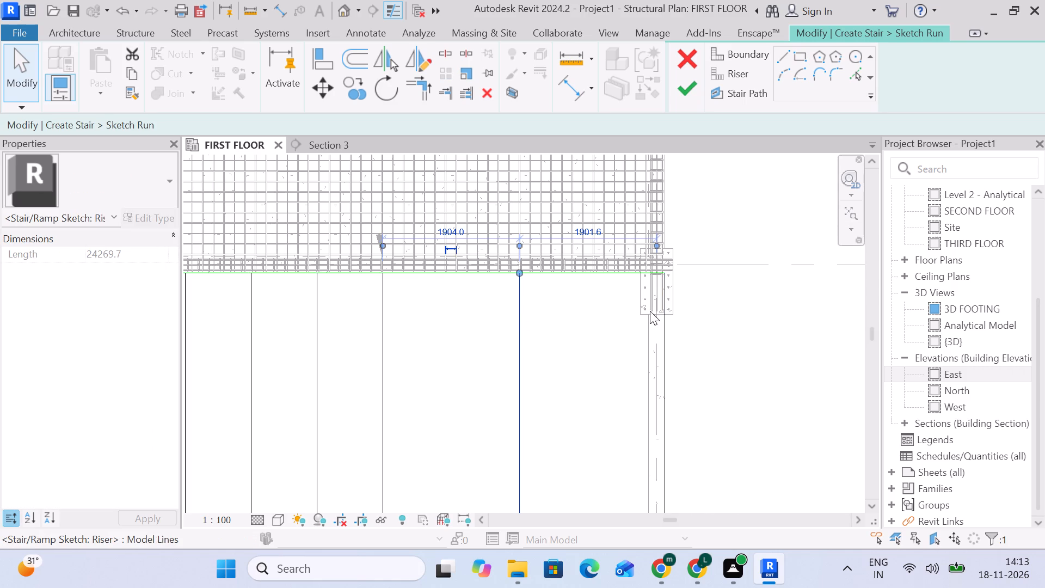
pyautogui.moveTo(608, 336); pyautogui.dragTo(610, 274, button='middle')
pyautogui.scroll(4, 578, 170)
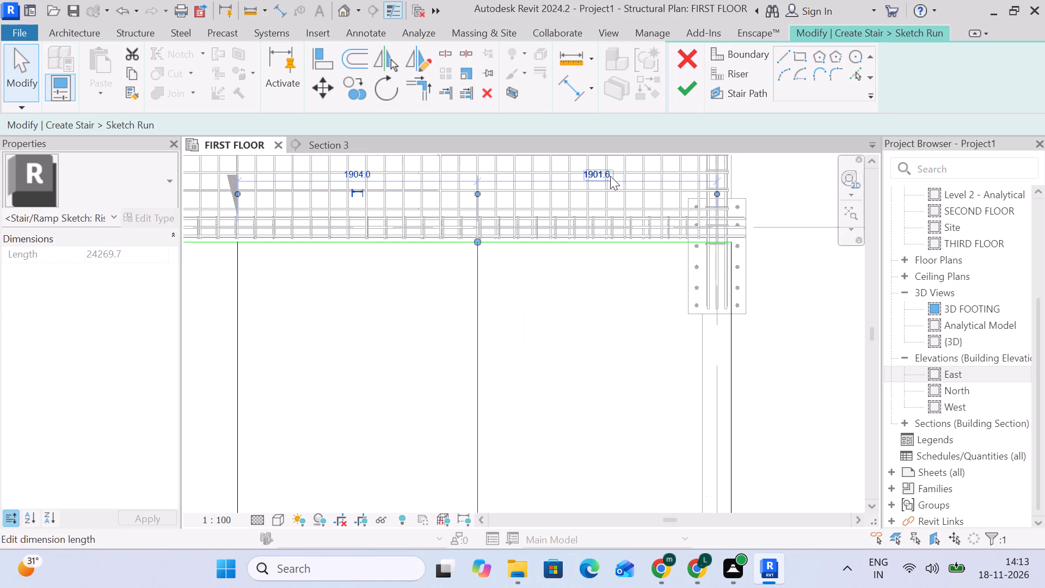
pyautogui.click(603, 171)
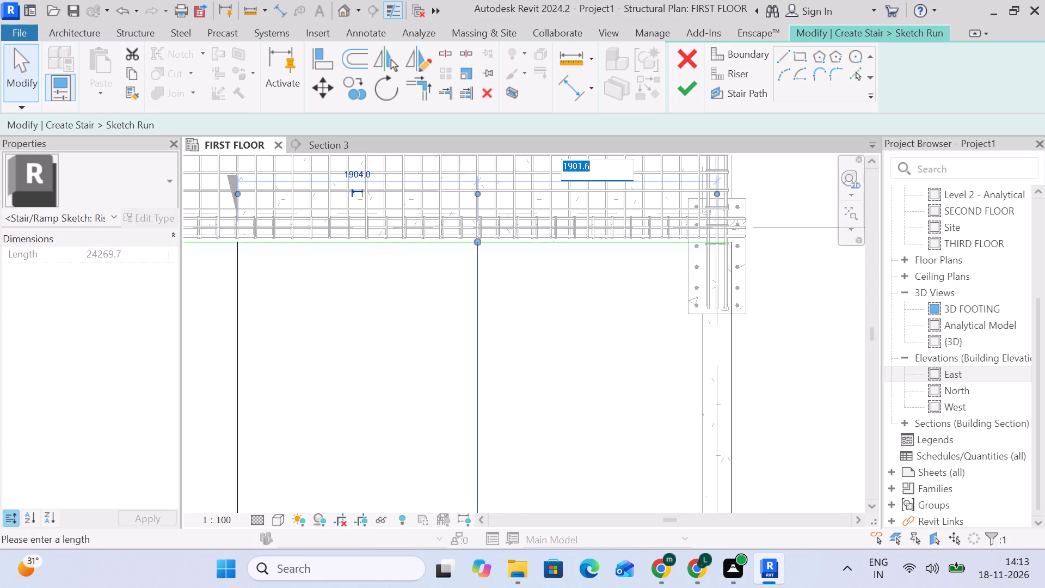
pyautogui.write('1829')
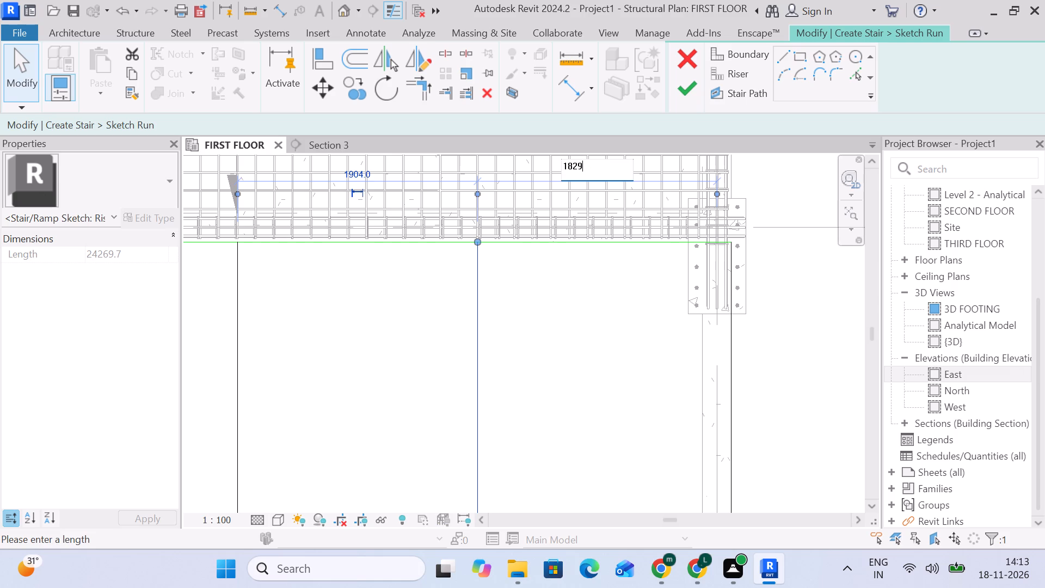
pyautogui.press('Return')
pyautogui.click(655, 318)
pyautogui.click(681, 77)
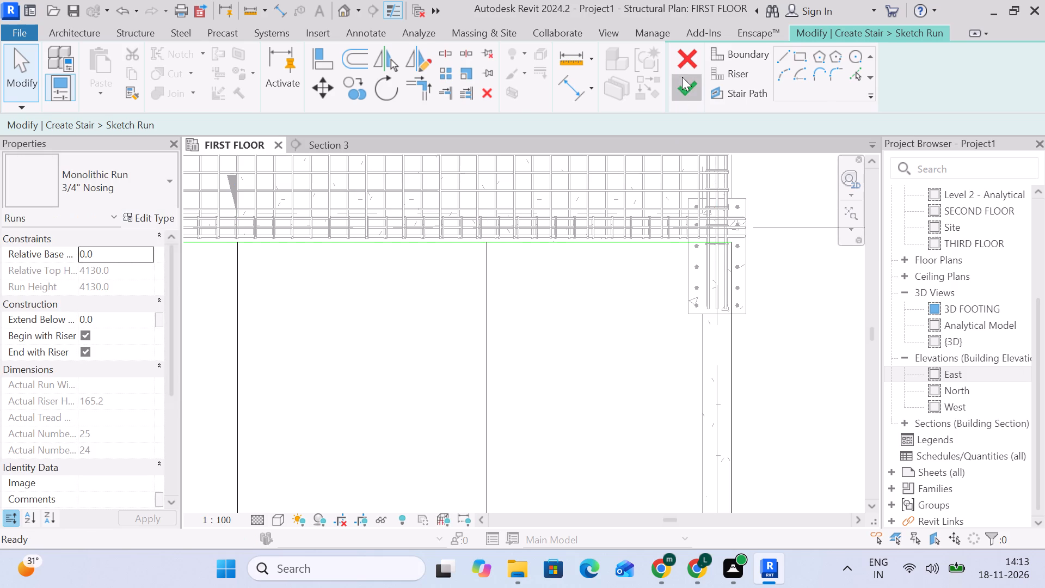
# Examine the stair's full profile in Section 3, from its lowest step up to the top step at the grid F beam.
pyautogui.click(309, 144)
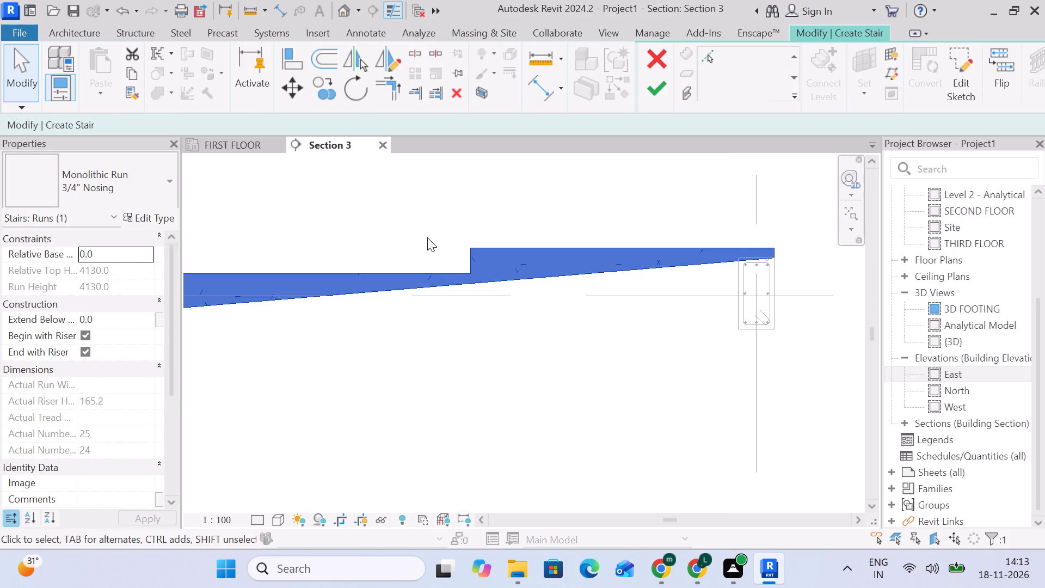
pyautogui.scroll(-10, 470, 273)
pyautogui.moveTo(475, 333); pyautogui.dragTo(482, 330)
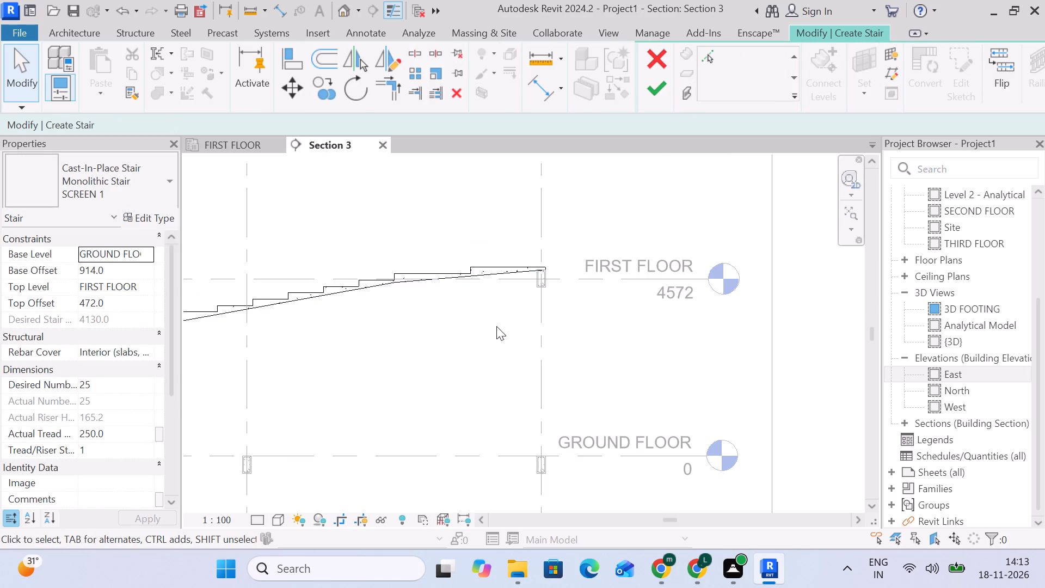
pyautogui.scroll(-4, 498, 326)
pyautogui.moveTo(497, 330); pyautogui.dragTo(661, 275, button='middle')
pyautogui.scroll(-4, 382, 328)
pyautogui.moveTo(410, 339); pyautogui.dragTo(492, 320, button='middle')
pyautogui.scroll(4, 312, 315)
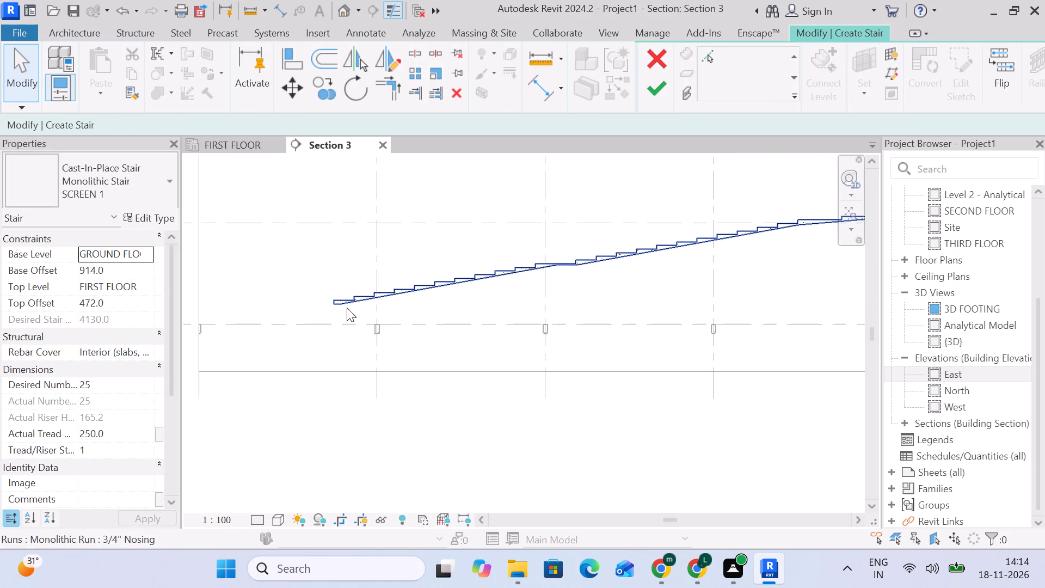
pyautogui.scroll(10, 330, 308)
pyautogui.moveTo(404, 350); pyautogui.dragTo(382, 302, button='middle')
pyautogui.scroll(-3, 376, 291)
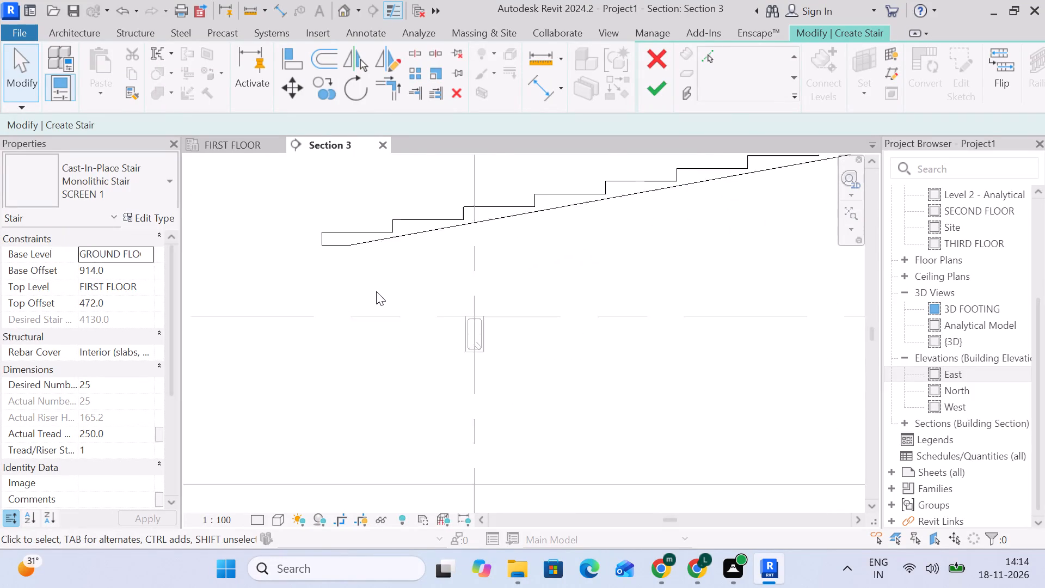
pyautogui.scroll(-3, 376, 291)
pyautogui.scroll(-5, 631, 286)
pyautogui.moveTo(616, 287); pyautogui.dragTo(325, 293, button='middle')
pyautogui.scroll(10, 661, 225)
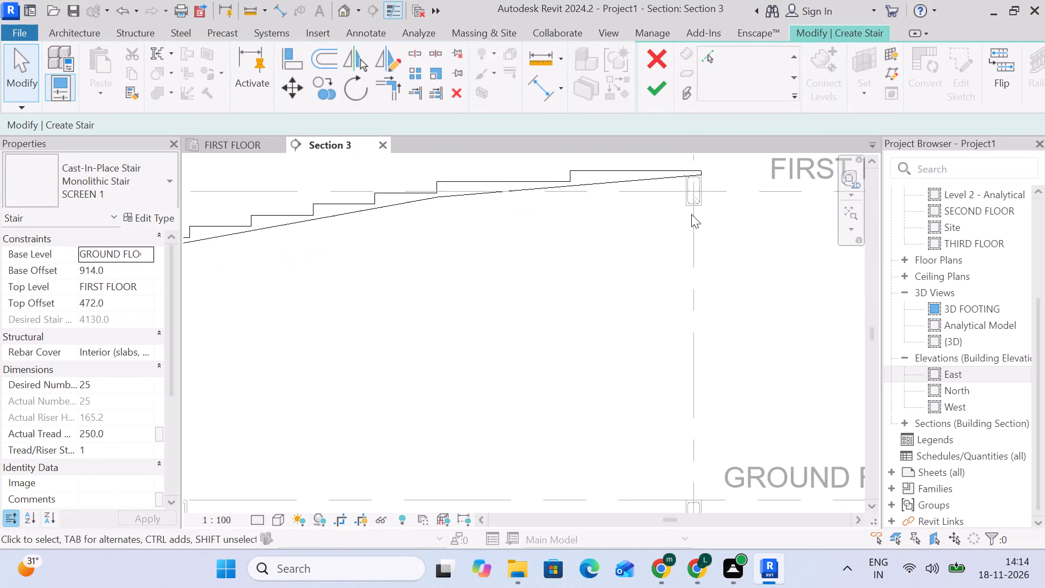
# Examine the seating stair's upper end and underside against the surrounding beams and columns in the {3D} view.
pyautogui.click(339, 11)
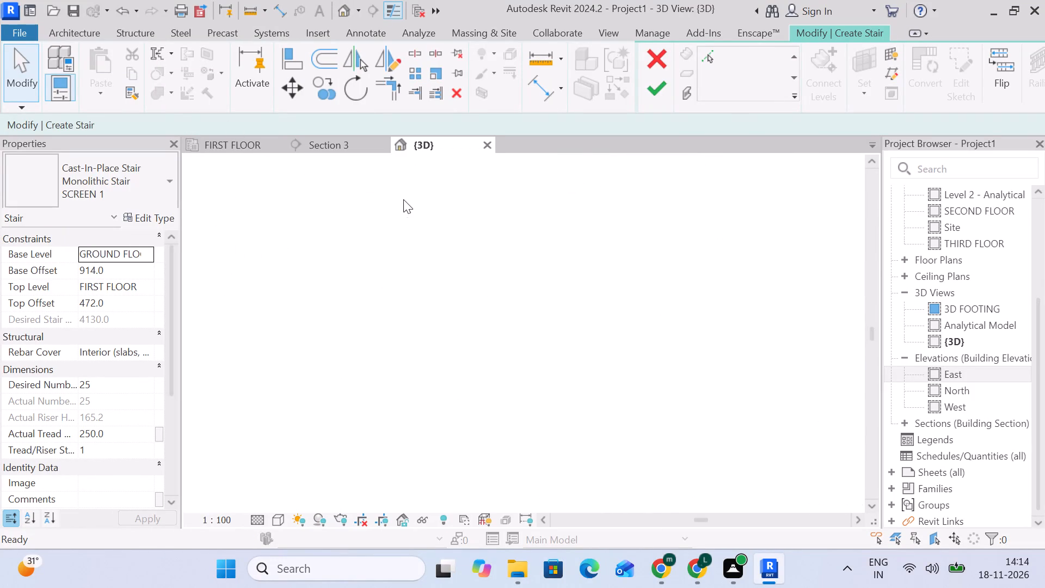
pyautogui.scroll(10, 462, 399)
pyautogui.scroll(5, 505, 383)
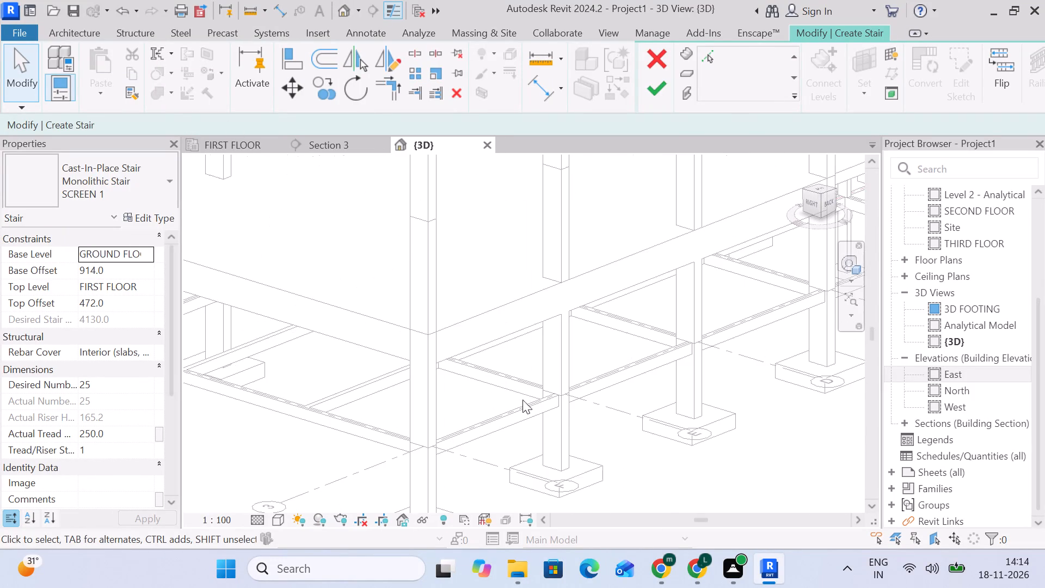
pyautogui.moveTo(523, 400); pyautogui.dragTo(464, 293, button='middle')
pyautogui.moveTo(453, 238); pyautogui.dragTo(396, 381, button='middle')
pyautogui.scroll(1, 397, 379)
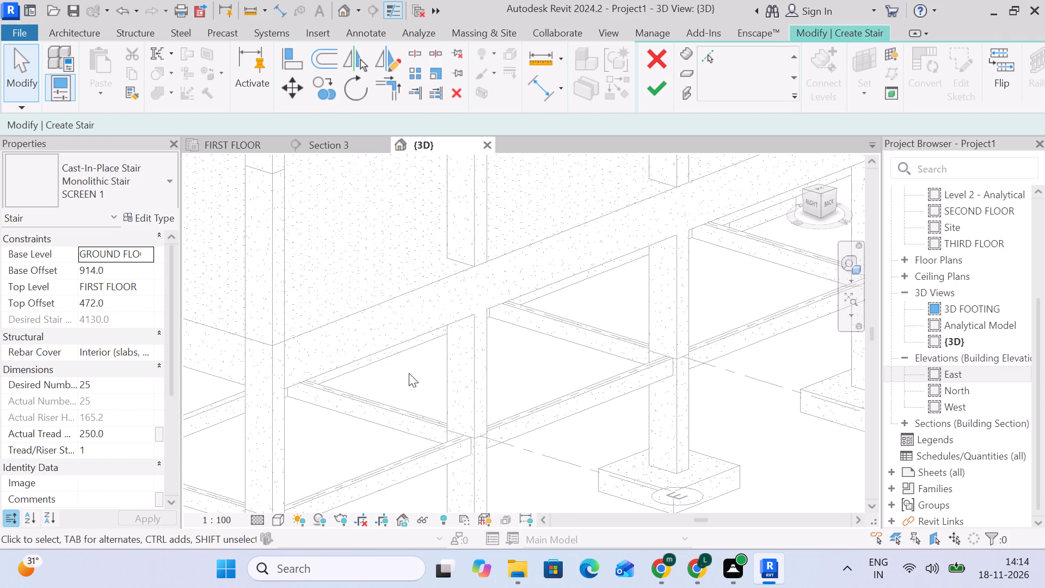
pyautogui.scroll(-11, 422, 362)
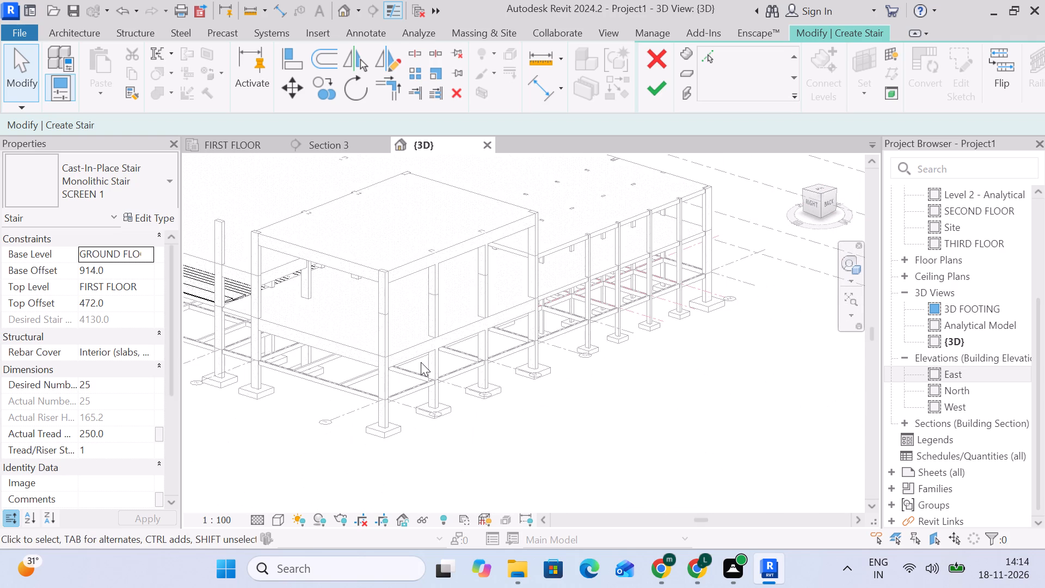
pyautogui.click(371, 328)
pyautogui.click(355, 328)
pyautogui.scroll(-5, 392, 327)
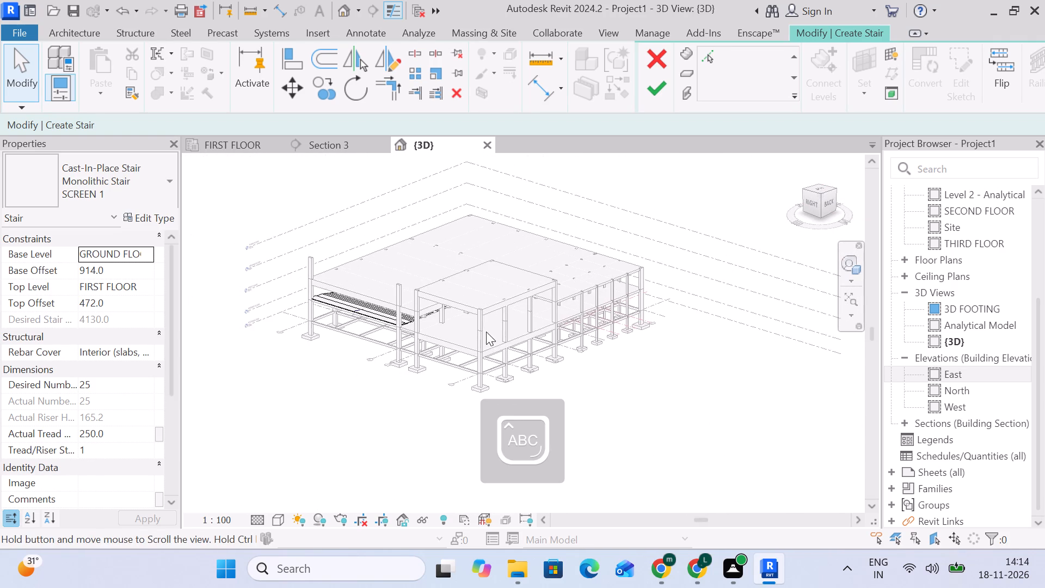
pyautogui.keyDown('shift'); pyautogui.moveTo(428, 363); pyautogui.dragTo(632, 315, button='middle'); pyautogui.keyUp('shift')
pyautogui.scroll(9, 601, 341)
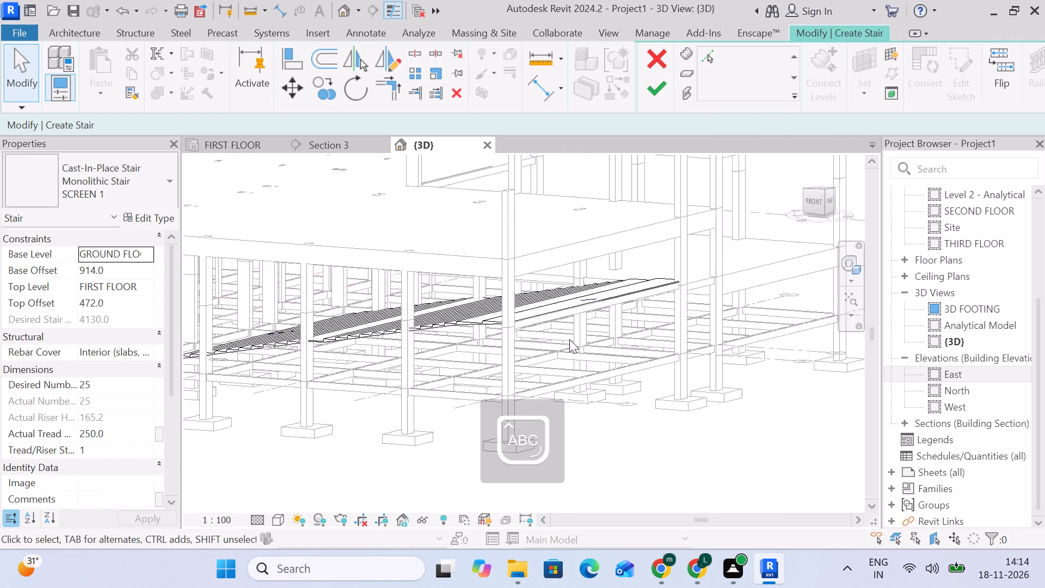
pyautogui.scroll(7, 569, 339)
pyautogui.scroll(5, 415, 314)
pyautogui.click(492, 311)
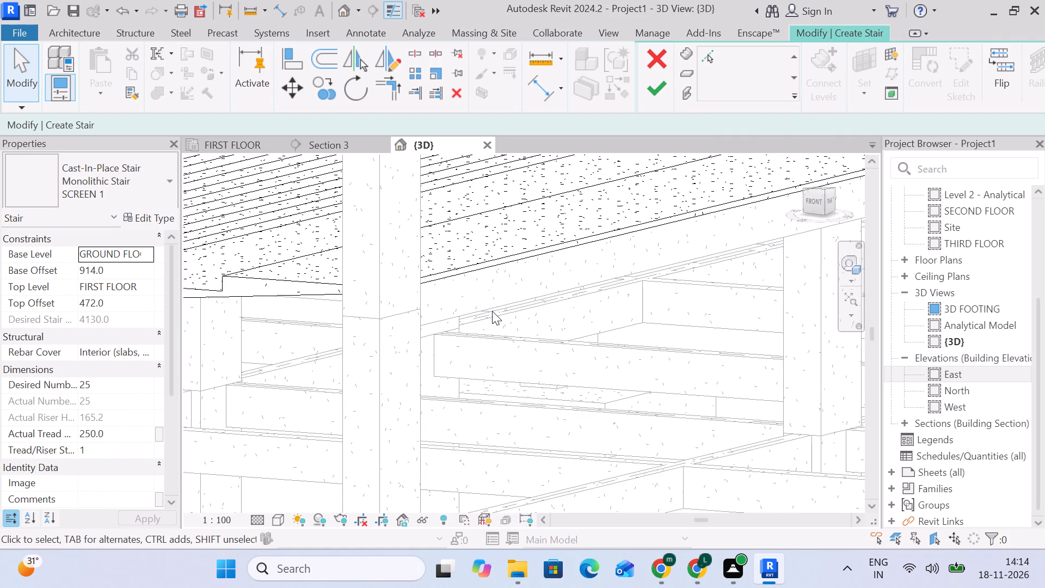
pyautogui.scroll(-4, 539, 315)
pyautogui.moveTo(539, 316); pyautogui.dragTo(382, 264, button='middle')
pyautogui.scroll(-5, 405, 266)
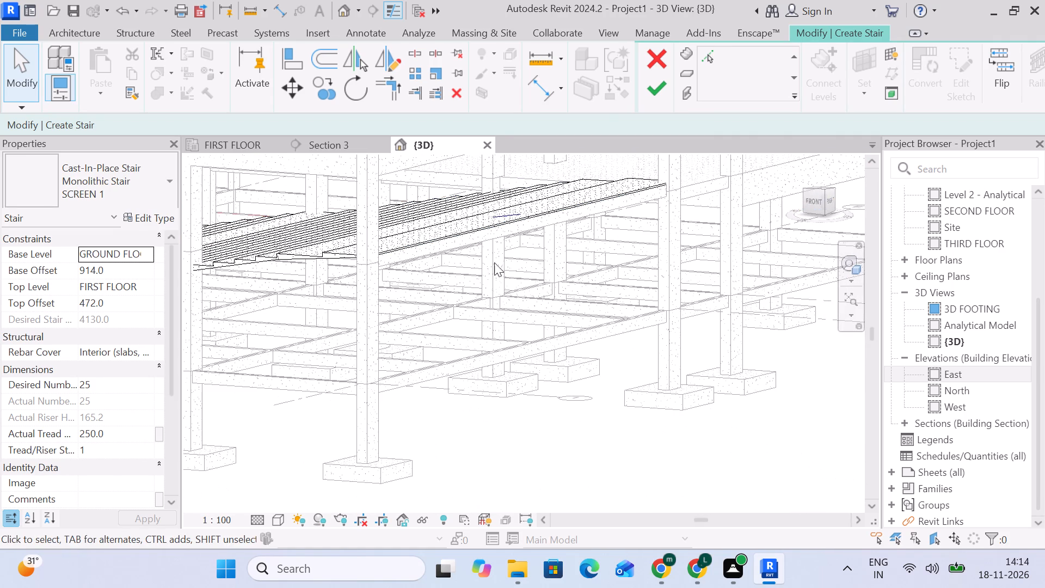
# Finish editing the seating stair.
pyautogui.click(660, 100)
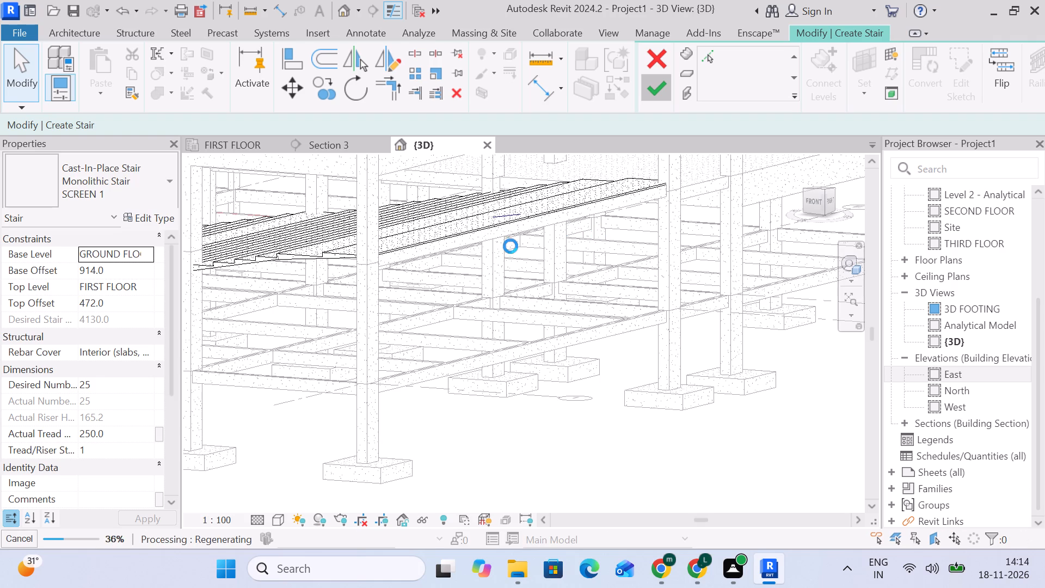
pyautogui.scroll(-3, 501, 266)
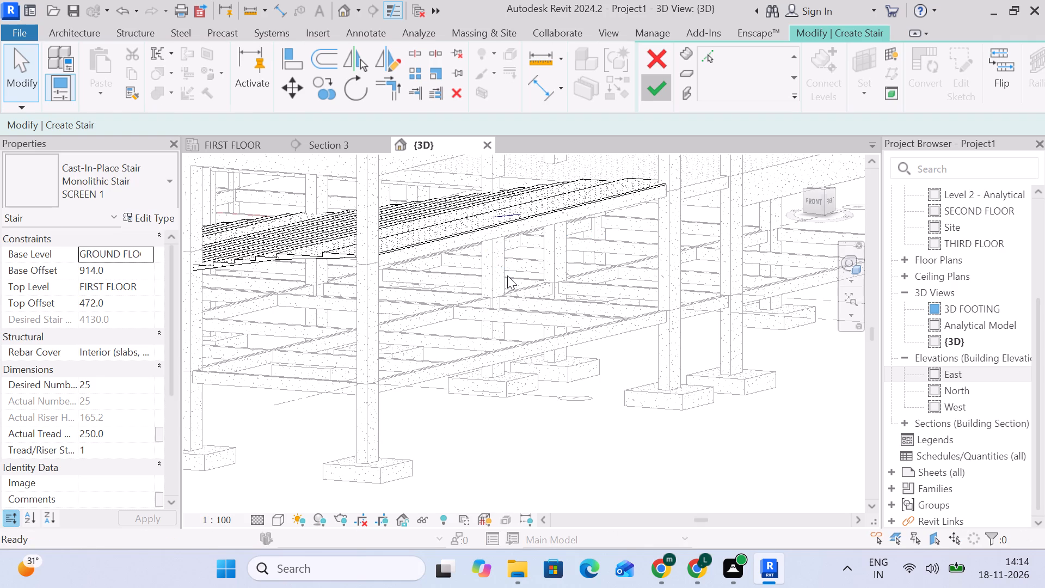
# Examine the 9" x 18" beam under the stair's upper end and the framing around its lowest step in 3D.
pyautogui.scroll(11, 423, 264)
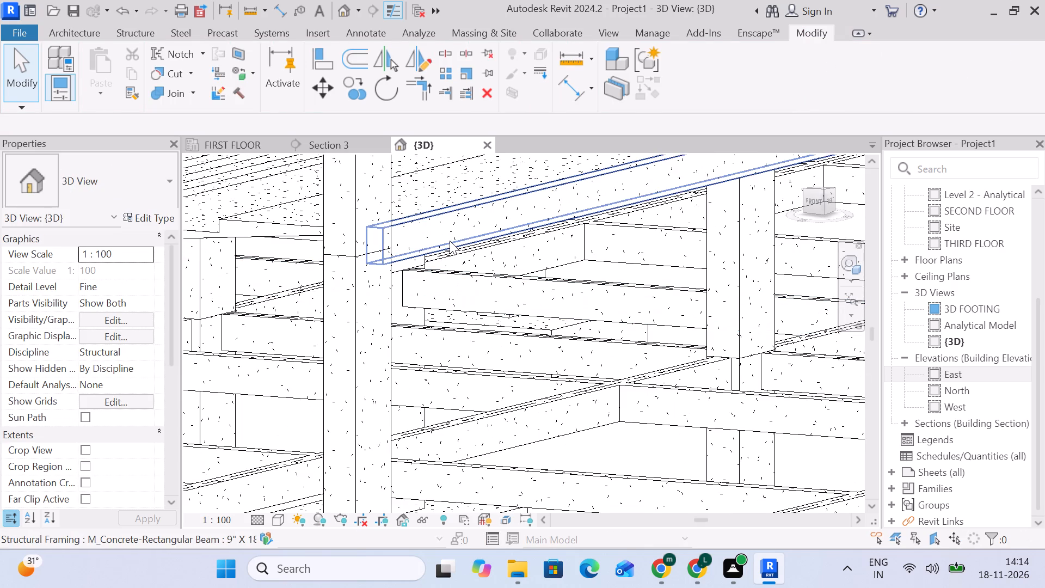
pyautogui.click(450, 241)
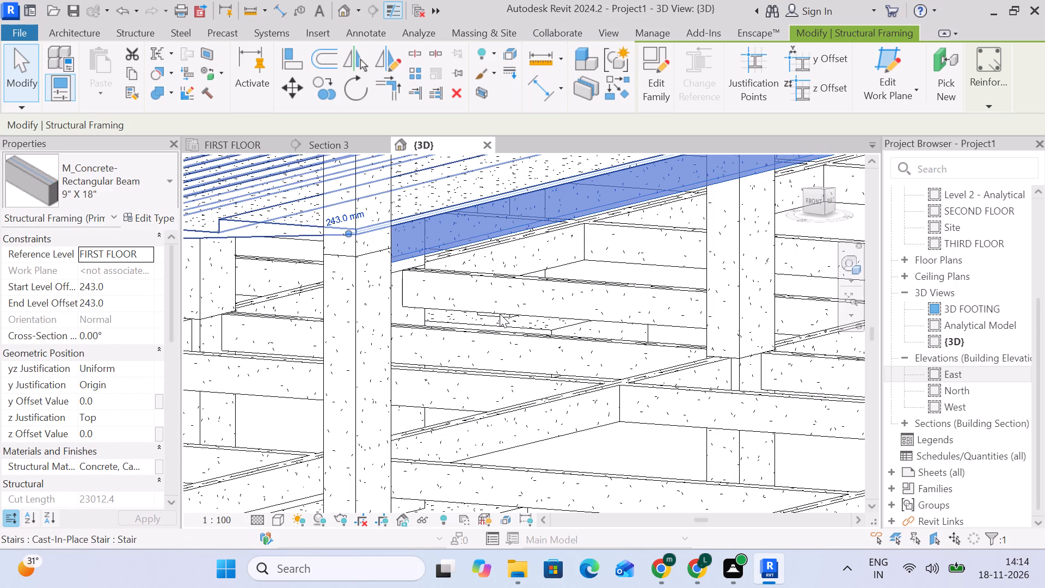
pyautogui.scroll(-10, 602, 322)
pyautogui.moveTo(606, 329); pyautogui.dragTo(838, 280, button='middle')
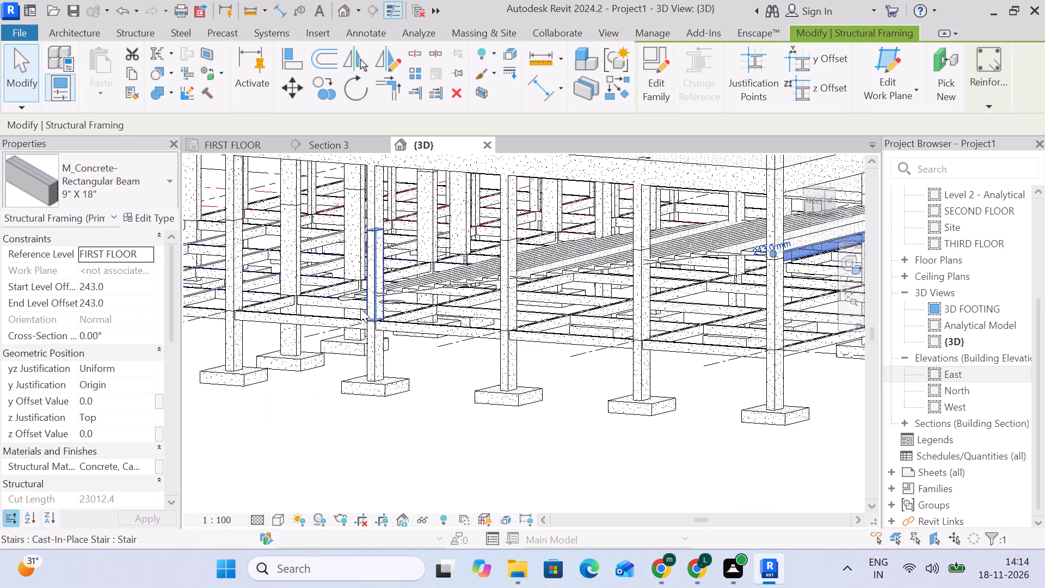
pyautogui.scroll(15, 360, 308)
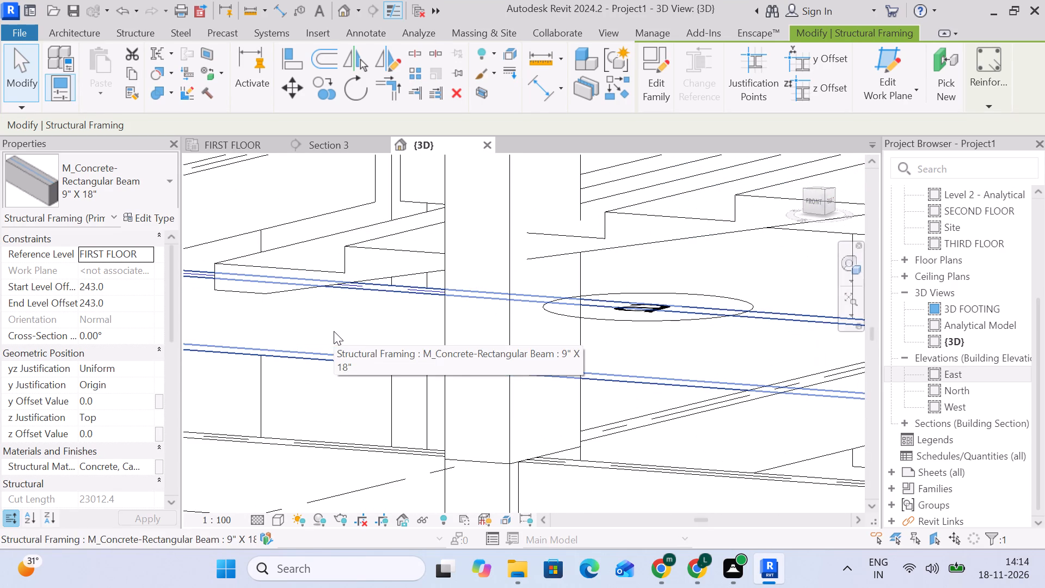
pyautogui.press('Escape')
pyautogui.scroll(-17, 455, 341)
pyautogui.scroll(-5, 496, 398)
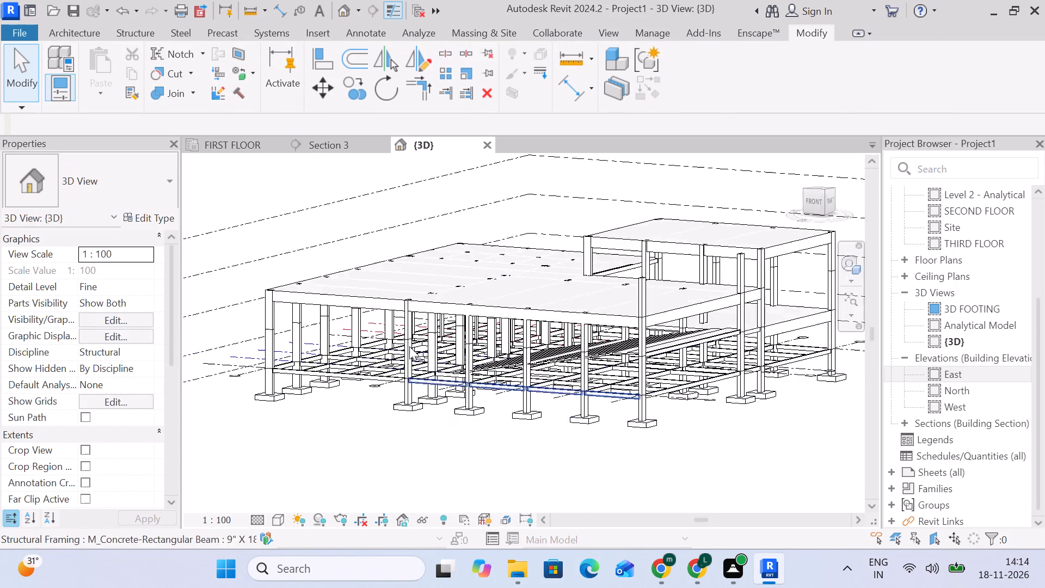
# Examine in Section 3 how the stair's lowest step sits relative to the ground floor beams.
pyautogui.moveTo(305, 133); pyautogui.dragTo(311, 134)
pyautogui.click(322, 140)
pyautogui.scroll(-10, 364, 236)
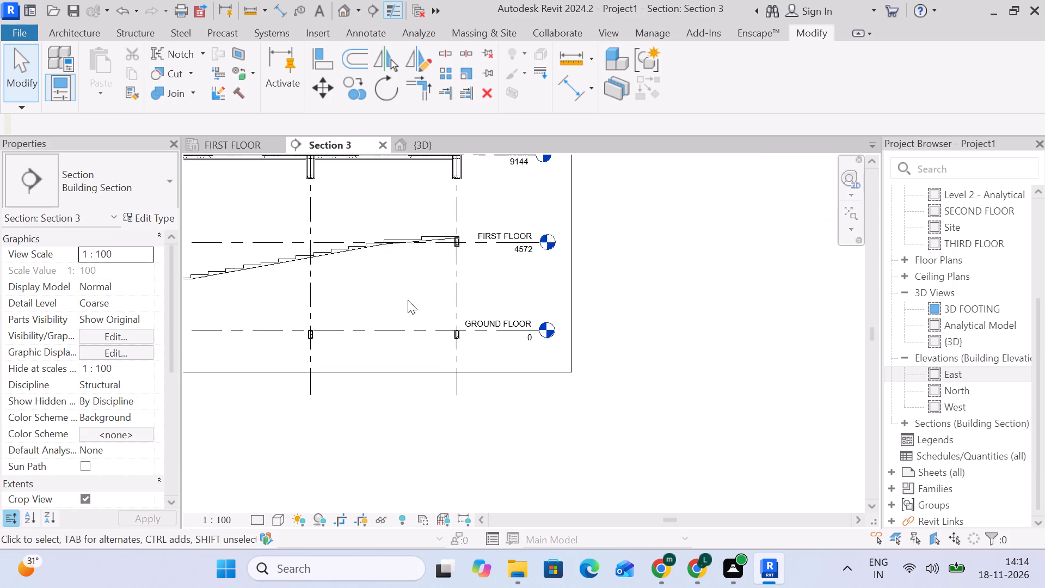
pyautogui.moveTo(409, 300); pyautogui.dragTo(650, 268, button='middle')
pyautogui.moveTo(494, 252); pyautogui.dragTo(524, 326, button='middle')
pyautogui.scroll(-3, 441, 352)
pyautogui.moveTo(440, 354); pyautogui.dragTo(574, 342, button='middle')
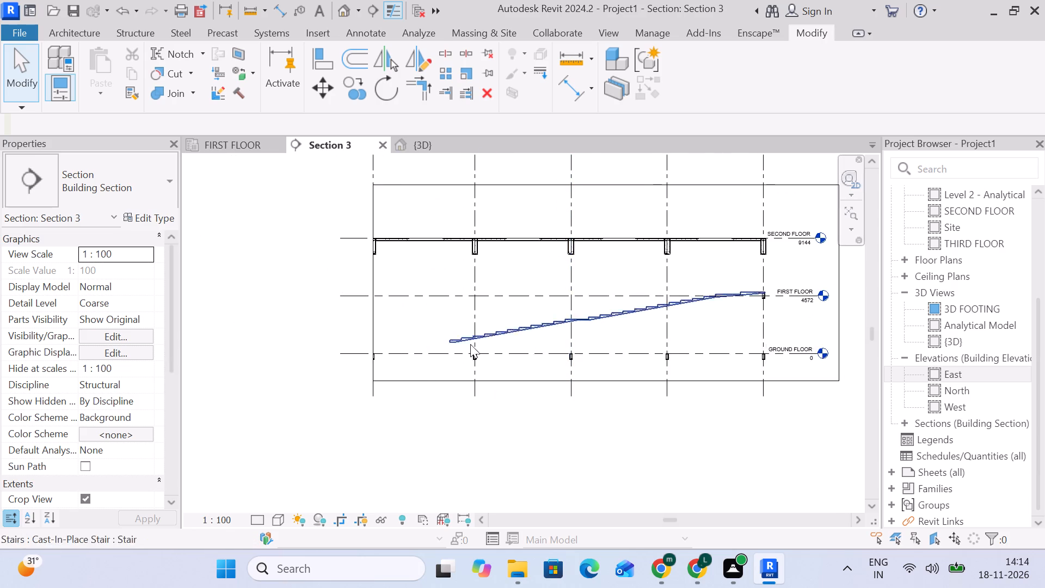
pyautogui.scroll(5, 424, 367)
pyautogui.scroll(6, 506, 345)
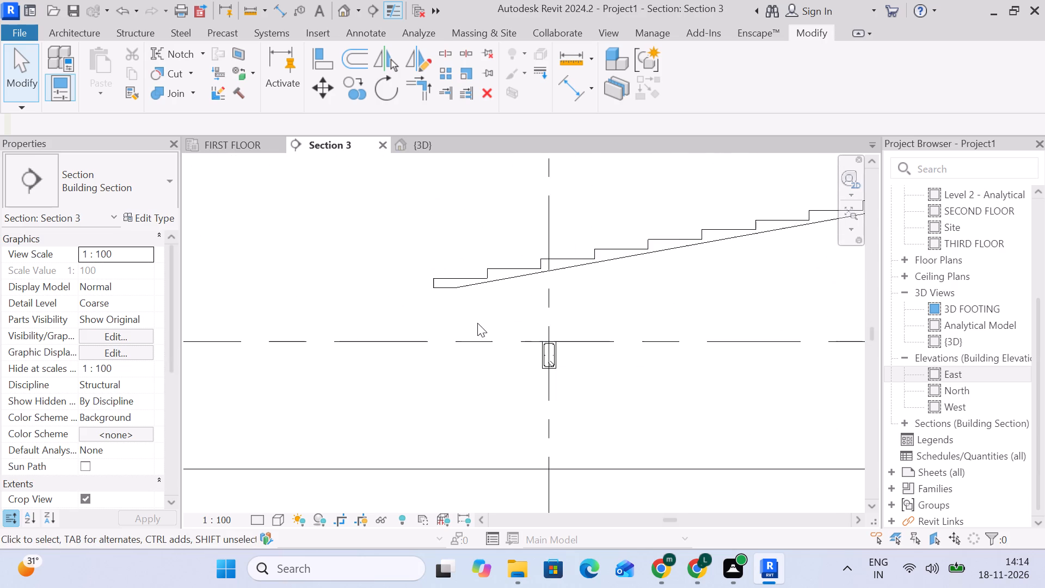
pyautogui.scroll(-5, 490, 309)
pyautogui.moveTo(489, 304); pyautogui.dragTo(496, 355, button='middle')
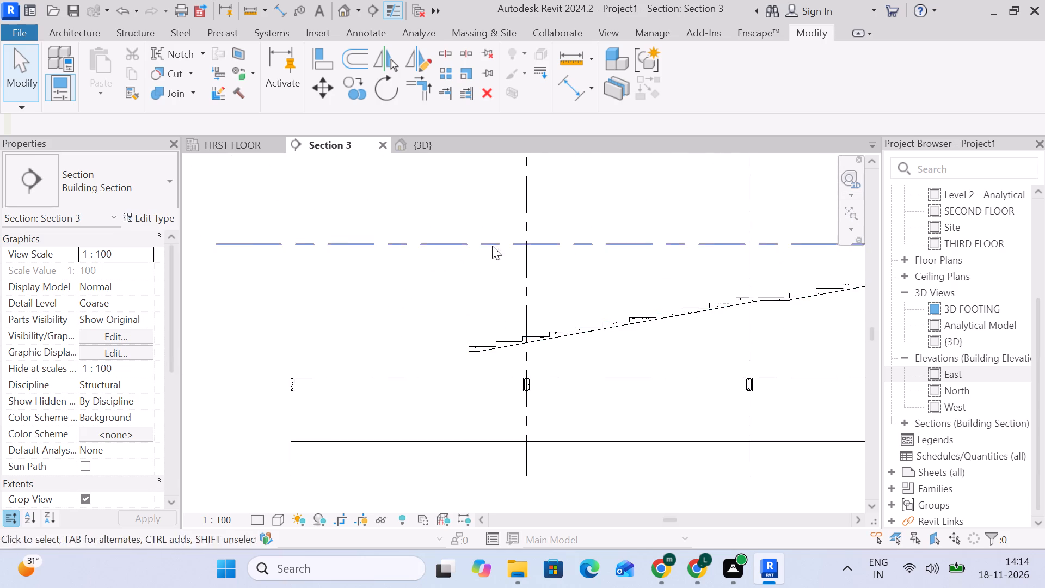
# Set Section 3's detail level to Fine with the reinforced second-floor beam above the stair's lower end in view.
pyautogui.scroll(-4, 492, 244)
pyautogui.moveTo(487, 268); pyautogui.dragTo(489, 329, button='middle')
pyautogui.scroll(5, 488, 225)
pyautogui.scroll(5, 555, 302)
pyautogui.moveTo(557, 259); pyautogui.dragTo(560, 293, button='middle')
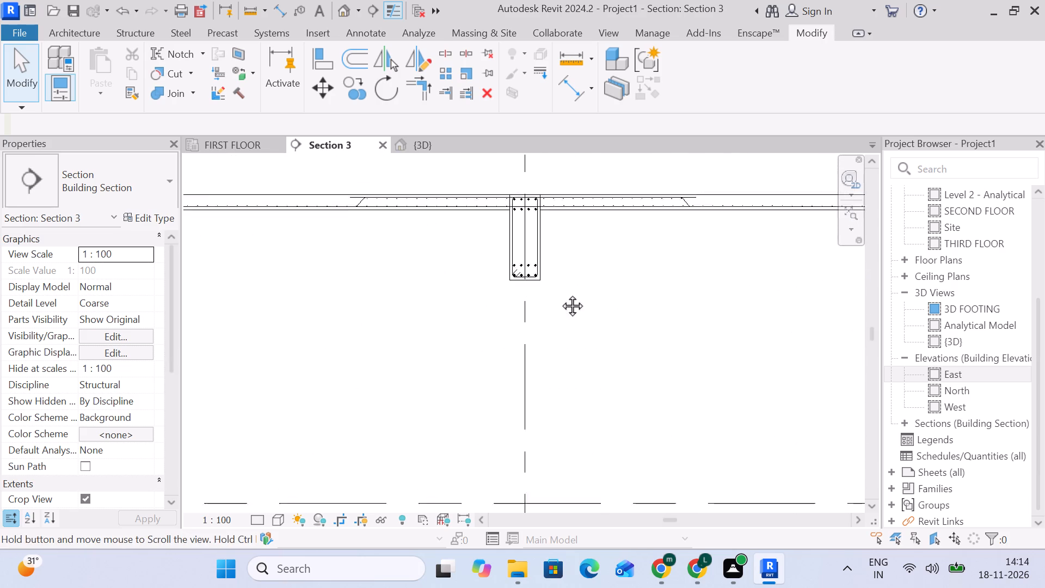
pyautogui.moveTo(560, 293); pyautogui.dragTo(560, 297, button='middle')
pyautogui.scroll(4, 560, 301)
pyautogui.moveTo(567, 290); pyautogui.dragTo(575, 359, button='middle')
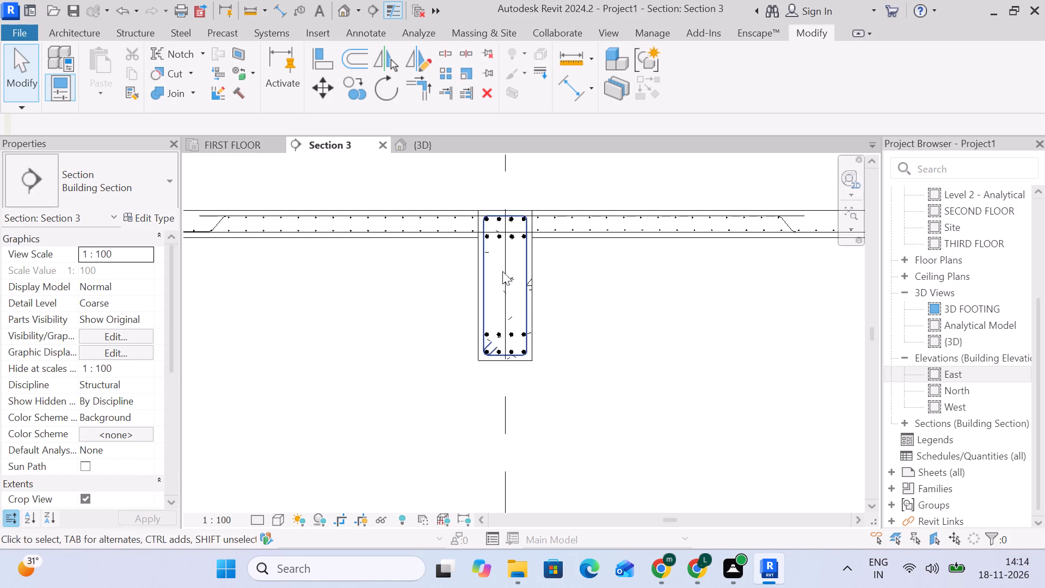
pyautogui.moveTo(463, 162); pyautogui.dragTo(547, 387)
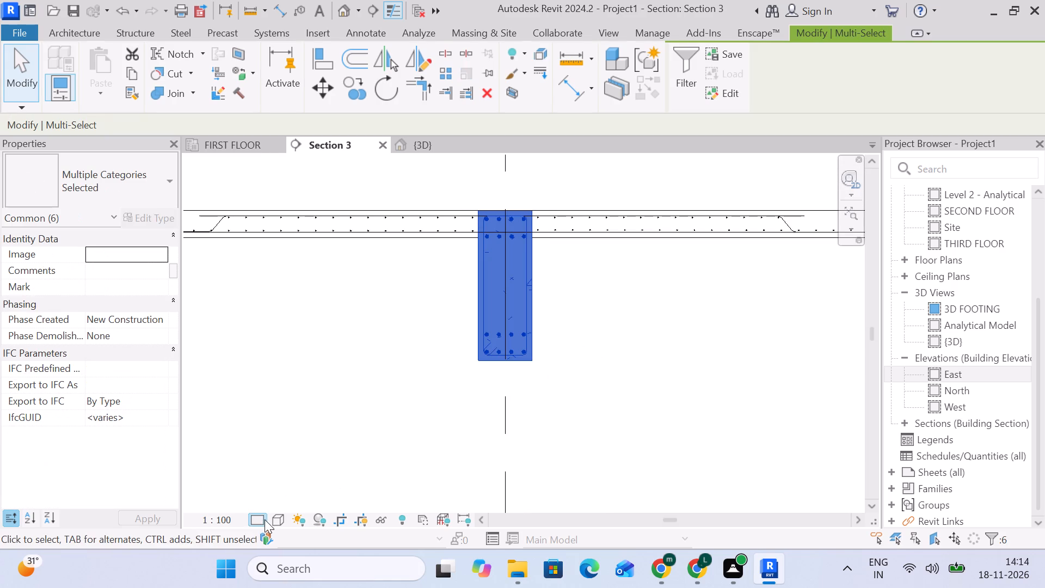
pyautogui.click(265, 519)
pyautogui.click(276, 502)
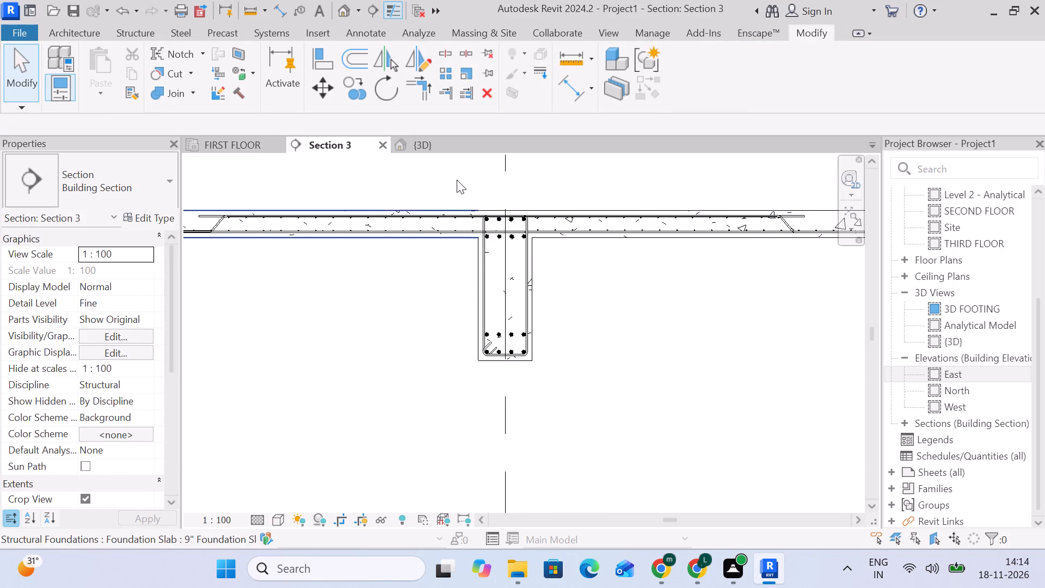
# Copy that second-floor beam with its rebar, unconstrained, from its upper slab-side corner to the bottom front corner of the stair's lowest step.
pyautogui.click(456, 179)
pyautogui.moveTo(460, 187); pyautogui.dragTo(546, 376)
pyautogui.scroll(-5, 552, 375)
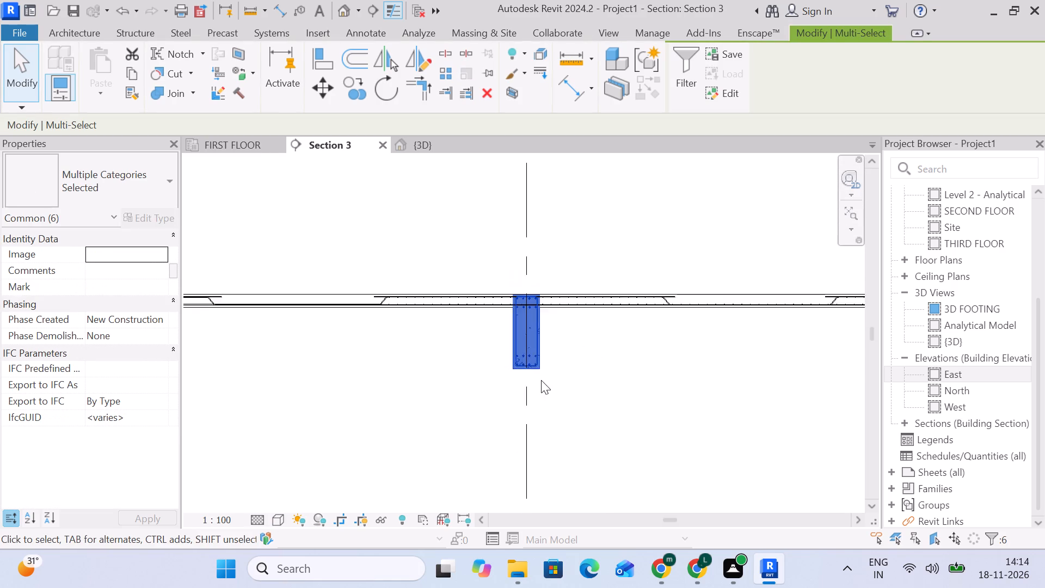
pyautogui.moveTo(541, 380); pyautogui.dragTo(571, 305, button='middle')
pyautogui.scroll(-4, 575, 311)
pyautogui.click(698, 83)
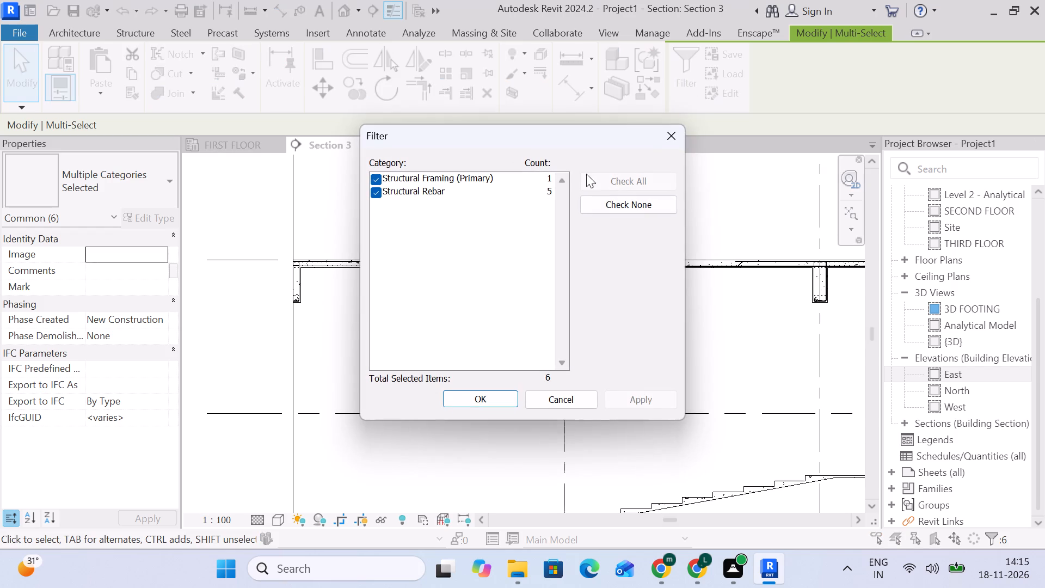
pyautogui.click(618, 203)
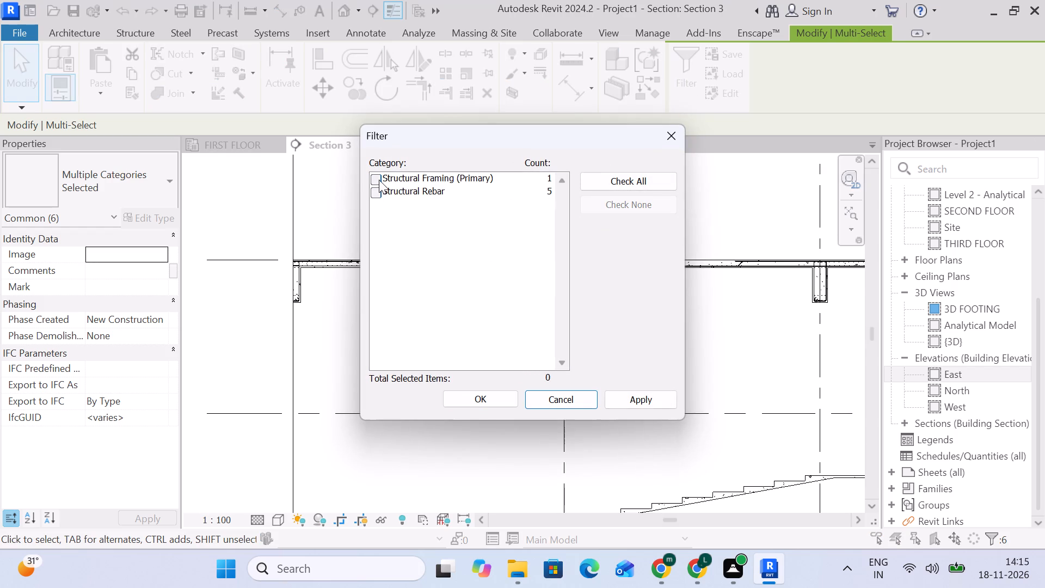
pyautogui.click(379, 180)
pyautogui.click(377, 193)
pyautogui.click(459, 390)
pyautogui.scroll(-3, 580, 409)
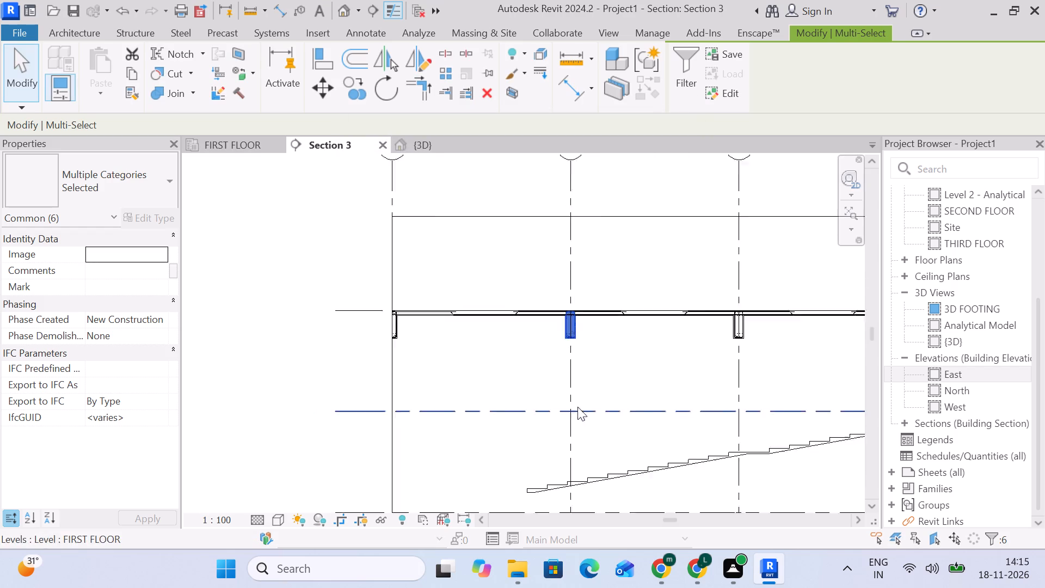
pyautogui.scroll(-1, 577, 407)
pyautogui.moveTo(568, 396); pyautogui.dragTo(468, 237, button='middle')
pyautogui.click(359, 96)
pyautogui.scroll(5, 466, 162)
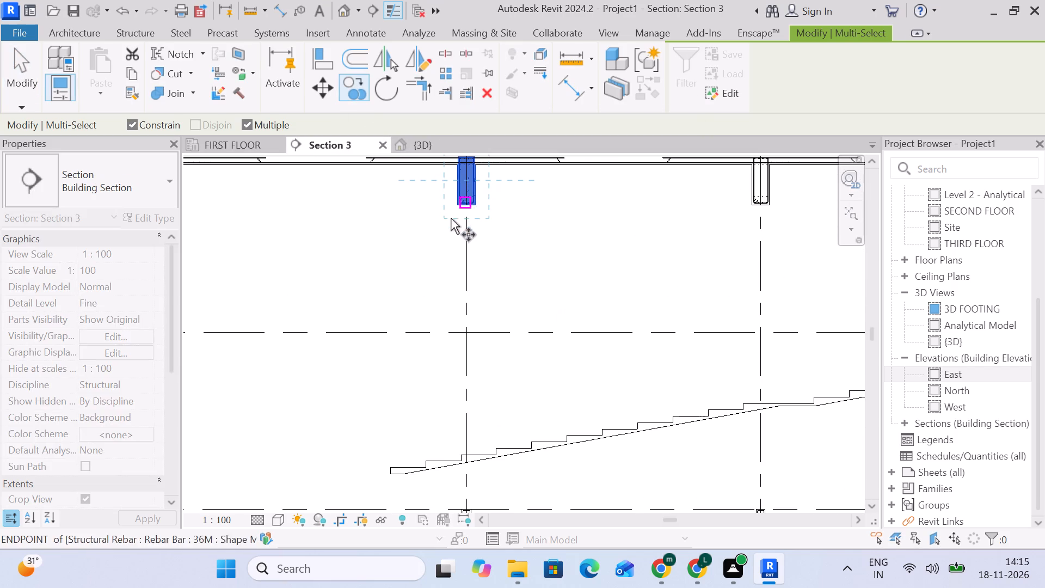
pyautogui.moveTo(502, 268); pyautogui.dragTo(505, 361, button='middle')
pyautogui.scroll(12, 468, 270)
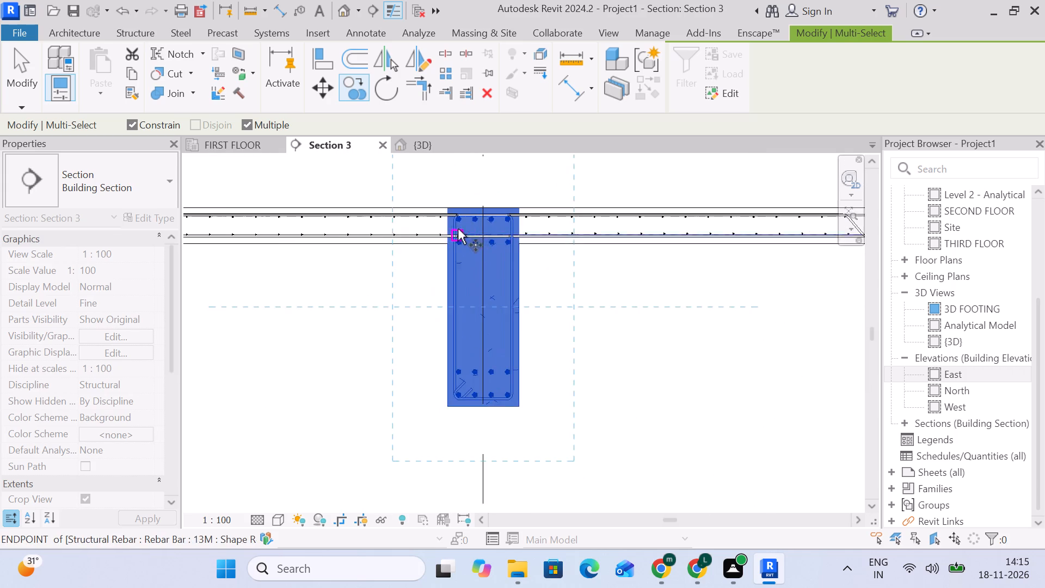
pyautogui.scroll(9, 458, 229)
pyautogui.moveTo(447, 204); pyautogui.dragTo(461, 314, button='middle')
pyautogui.scroll(3, 444, 274)
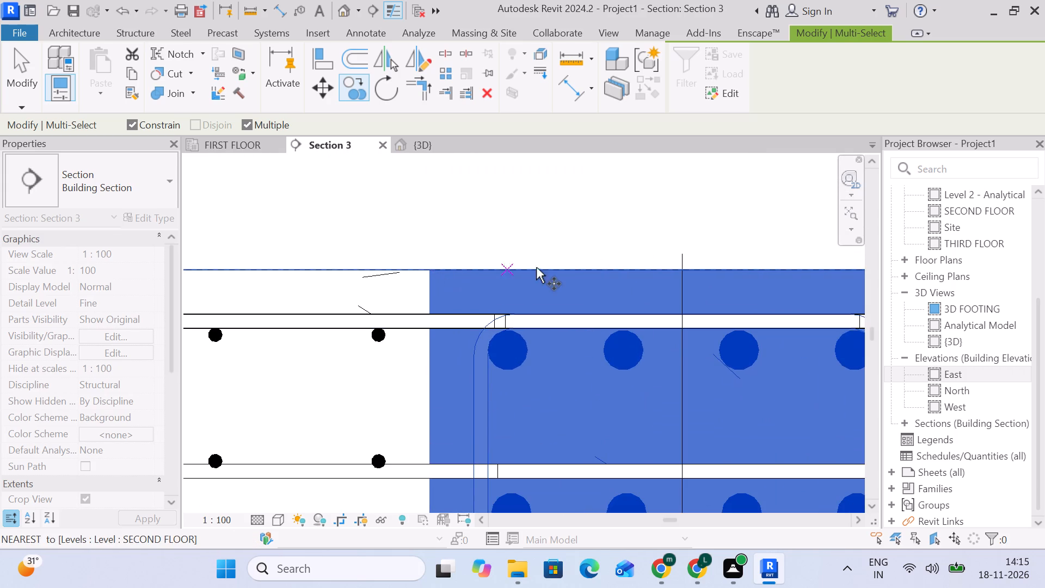
pyautogui.scroll(-4, 546, 272)
pyautogui.scroll(4, 546, 278)
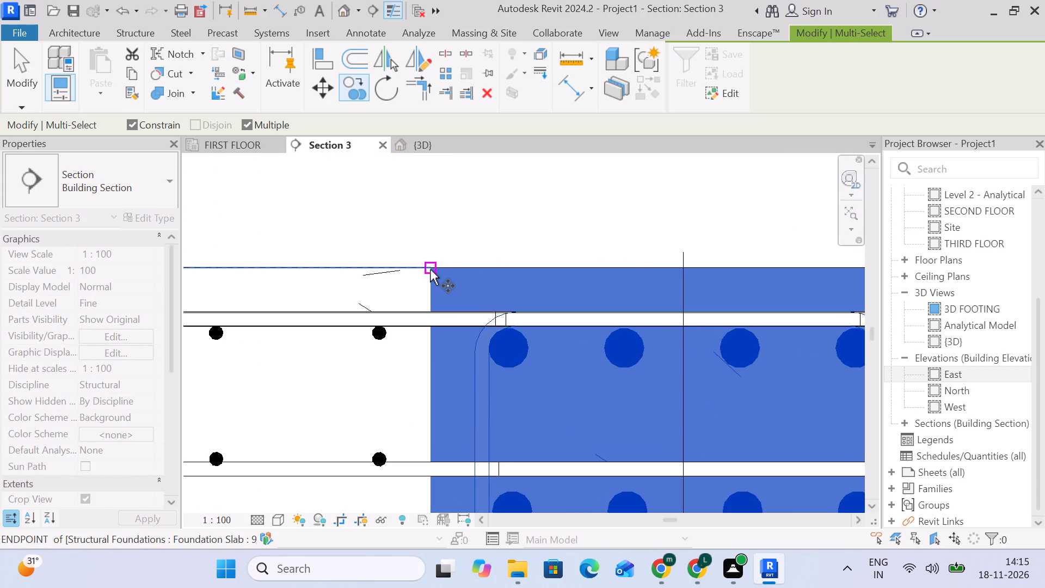
pyautogui.click(429, 267)
pyautogui.scroll(-13, 438, 271)
pyautogui.scroll(-5, 401, 408)
pyautogui.moveTo(396, 415); pyautogui.dragTo(535, 206, button='middle')
pyautogui.click(132, 122)
pyautogui.scroll(-5, 340, 356)
pyautogui.moveTo(386, 388); pyautogui.dragTo(403, 228, button='middle')
pyautogui.scroll(-6, 413, 342)
pyautogui.moveTo(398, 354); pyautogui.dragTo(409, 246, button='middle')
pyautogui.scroll(6, 410, 246)
pyautogui.scroll(2, 401, 353)
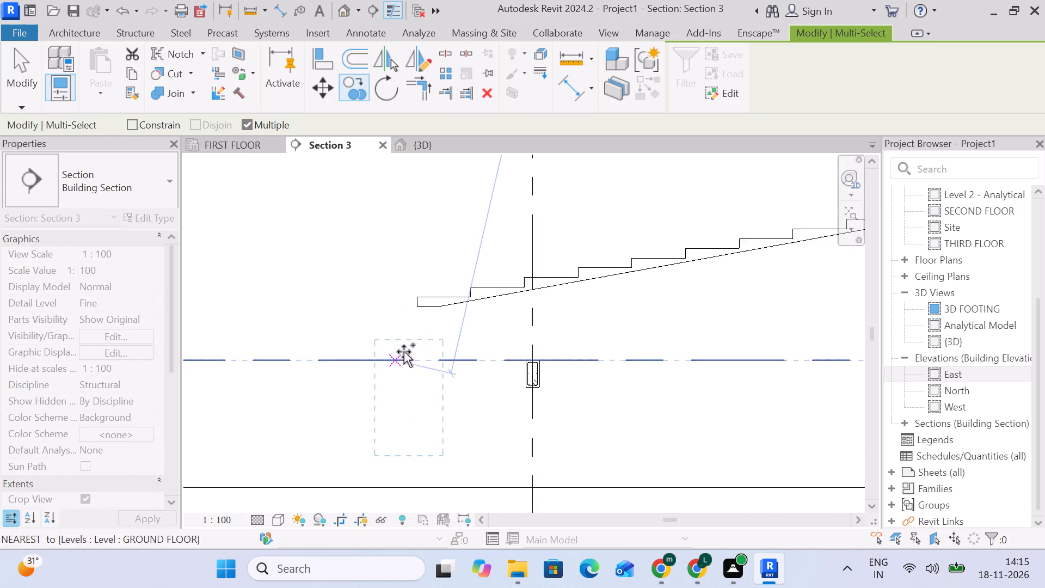
pyautogui.scroll(8, 404, 352)
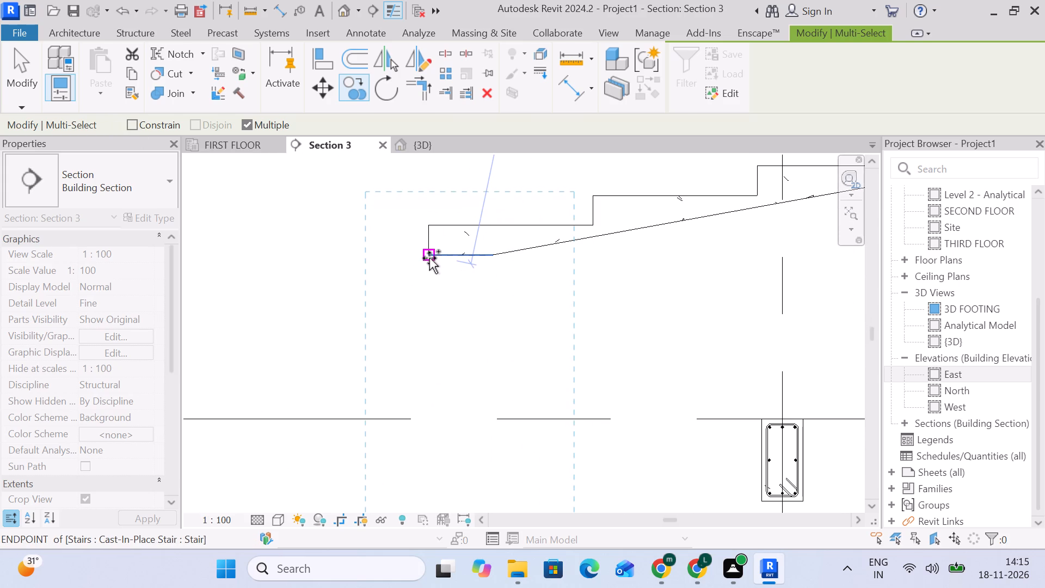
pyautogui.click(429, 258)
pyautogui.scroll(-3, 431, 259)
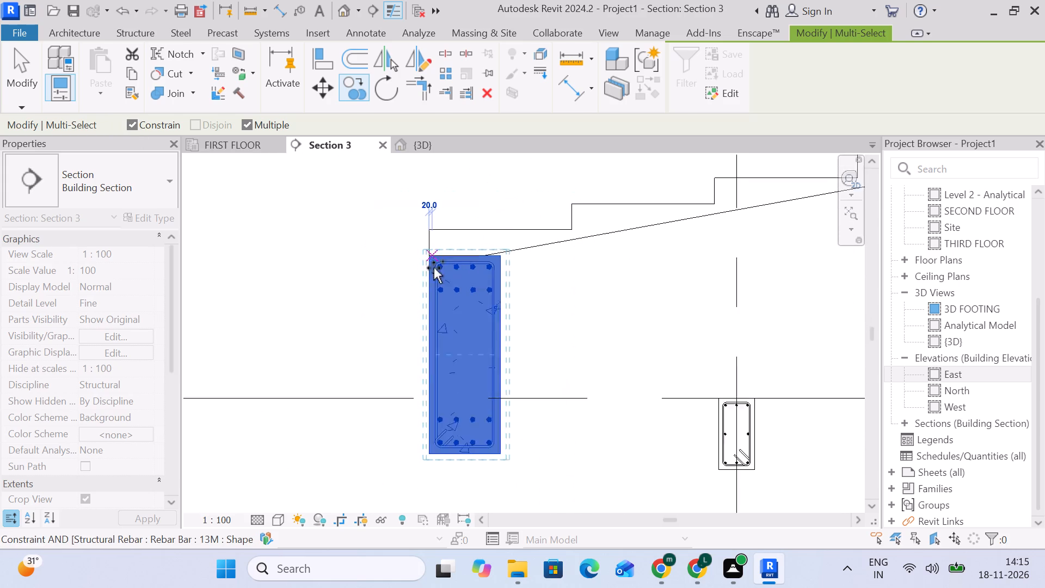
# Examine in Section 3 how the copied beam sits under the stair's lowest step and relative to the nearby ground floor beam.
pyautogui.scroll(-2, 434, 268)
pyautogui.moveTo(552, 379); pyautogui.dragTo(546, 250, button='middle')
pyautogui.scroll(5, 525, 248)
pyautogui.scroll(2, 488, 277)
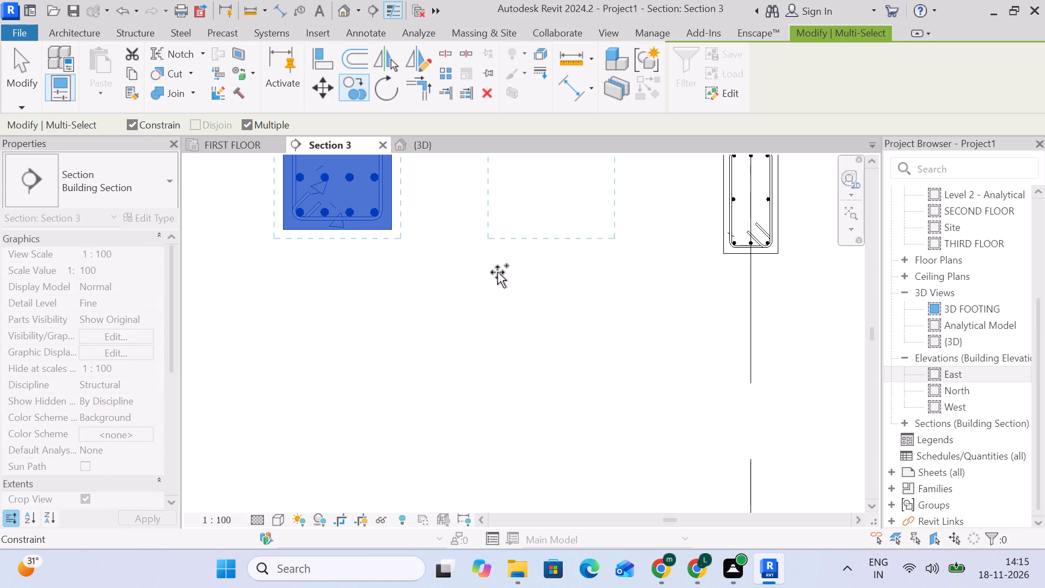
pyautogui.scroll(-5, 507, 274)
pyautogui.moveTo(515, 299); pyautogui.dragTo(531, 363, button='middle')
pyautogui.scroll(1, 536, 363)
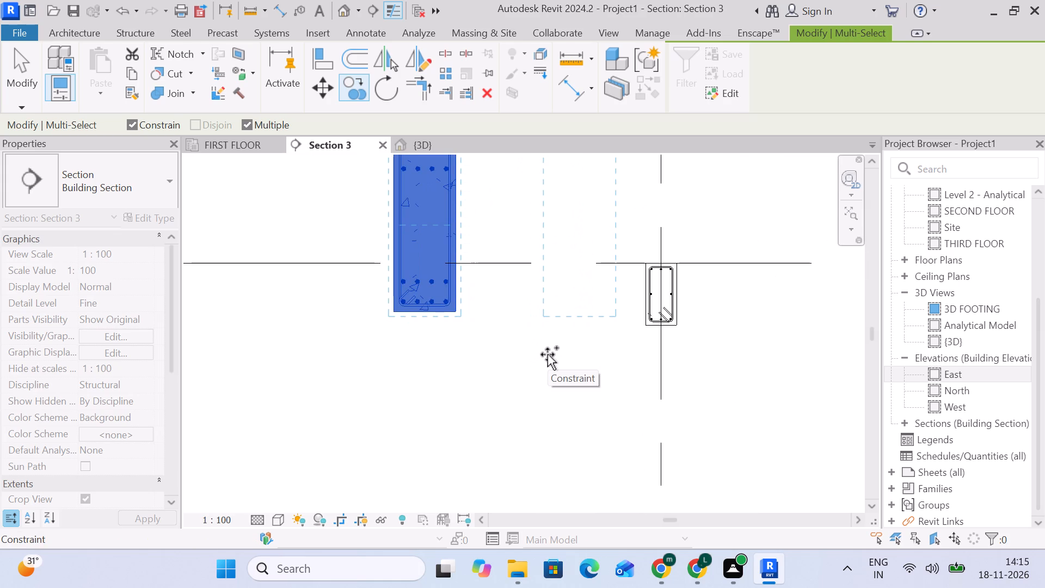
pyautogui.scroll(-4, 548, 354)
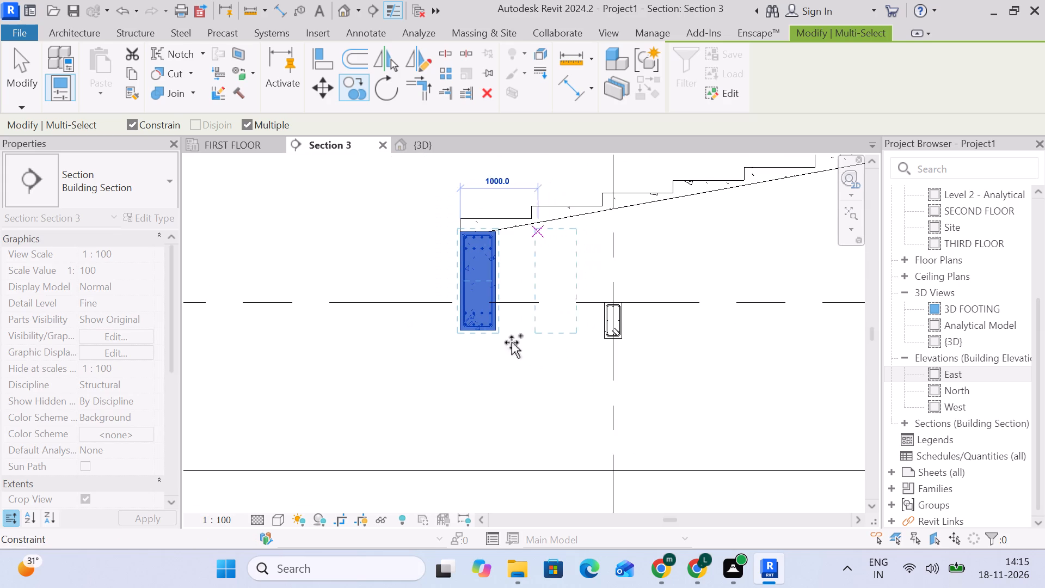
pyautogui.click(23, 85)
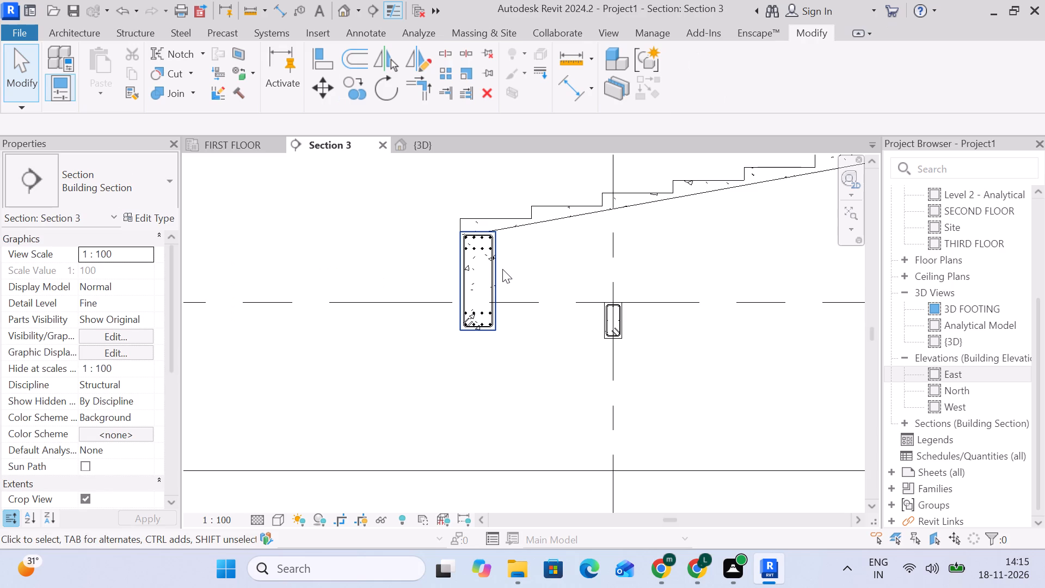
pyautogui.click(501, 269)
pyautogui.click(537, 272)
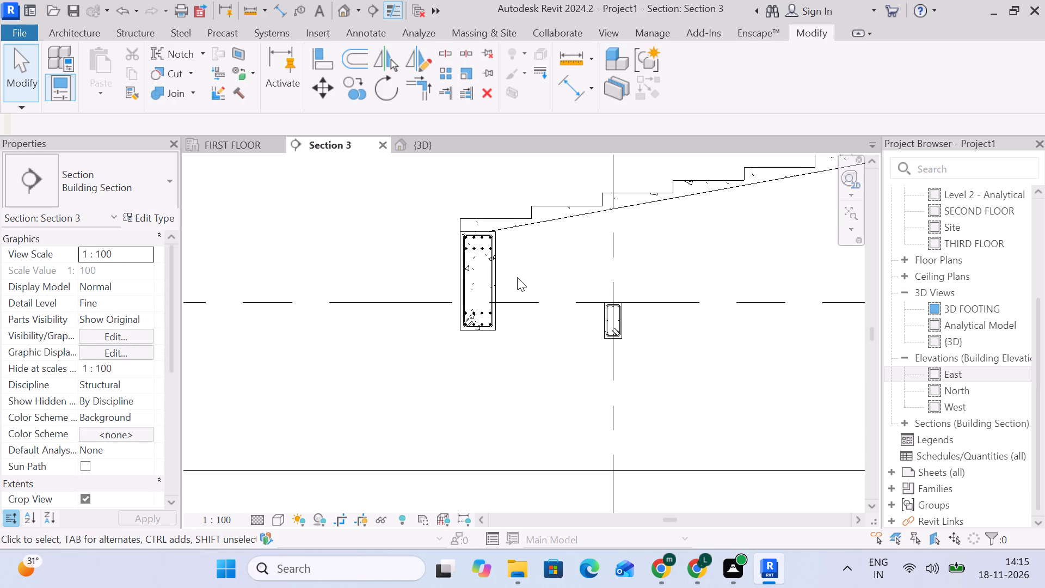
pyautogui.scroll(-5, 517, 278)
pyautogui.moveTo(513, 288); pyautogui.dragTo(491, 292, button='middle')
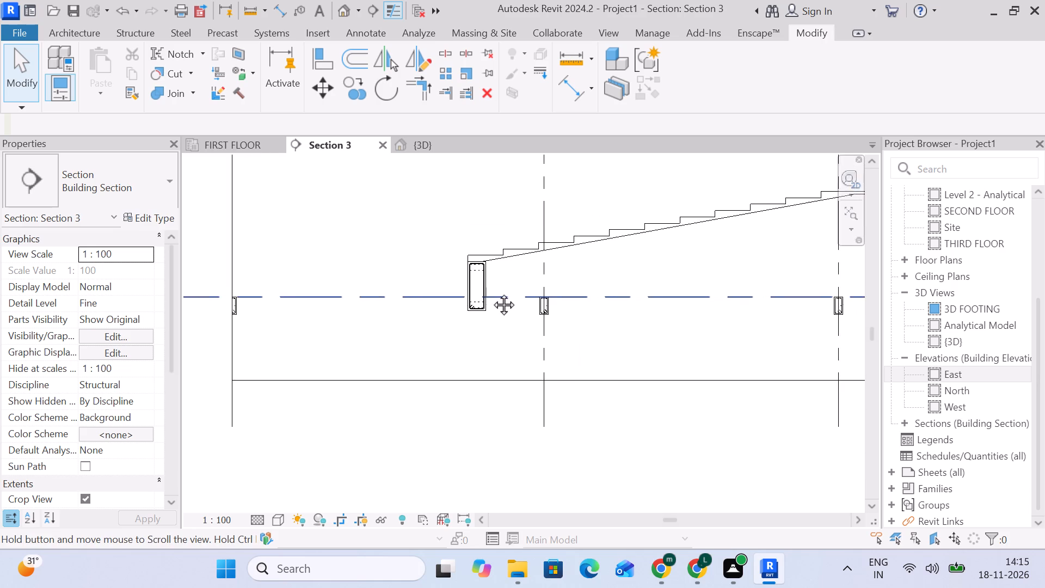
pyautogui.moveTo(491, 292); pyautogui.dragTo(463, 297, button='middle')
pyautogui.scroll(8, 461, 289)
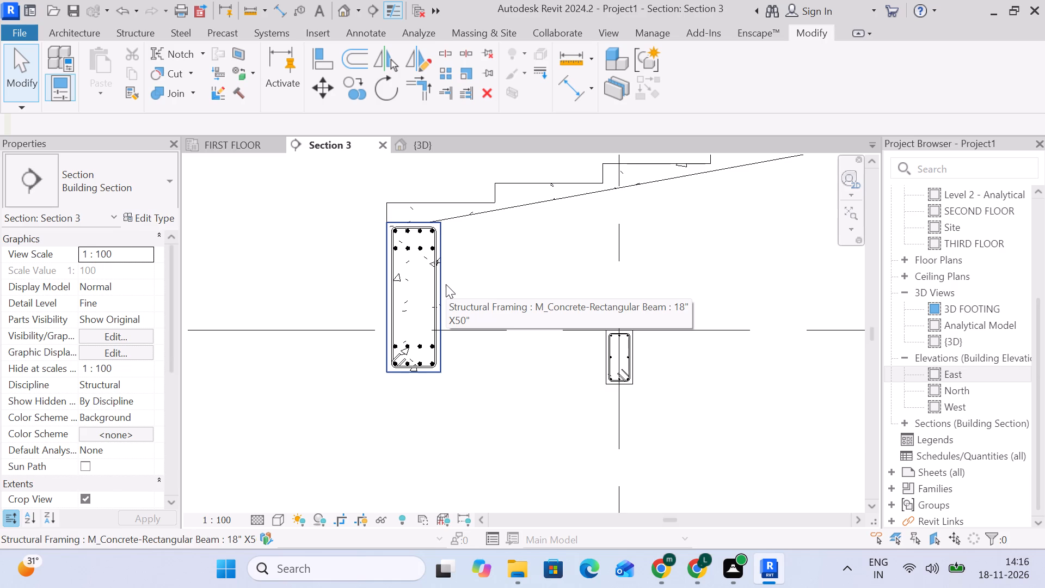
# Delete the copied 18" X50" concrete beam with its rebar from under the stair's lowest step.
pyautogui.click(446, 284)
pyautogui.press('Delete')
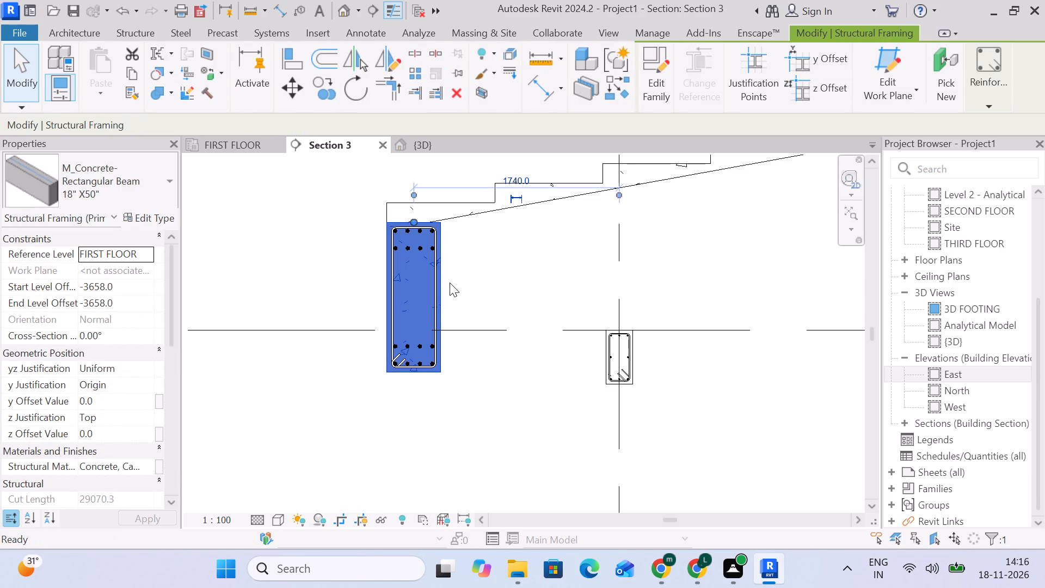
pyautogui.scroll(-5, 387, 280)
pyautogui.scroll(5, 392, 281)
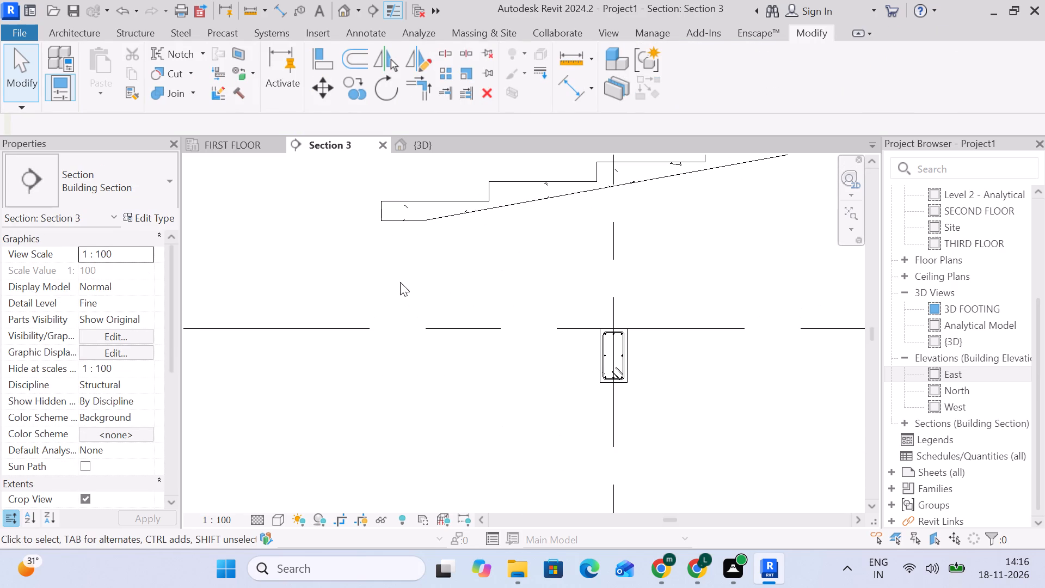
pyautogui.scroll(-11, 348, 292)
# In the FIRST FLOOR plan, delete the 900mm railing along the stair's side edge at the grid G slab.
pyautogui.click(242, 150)
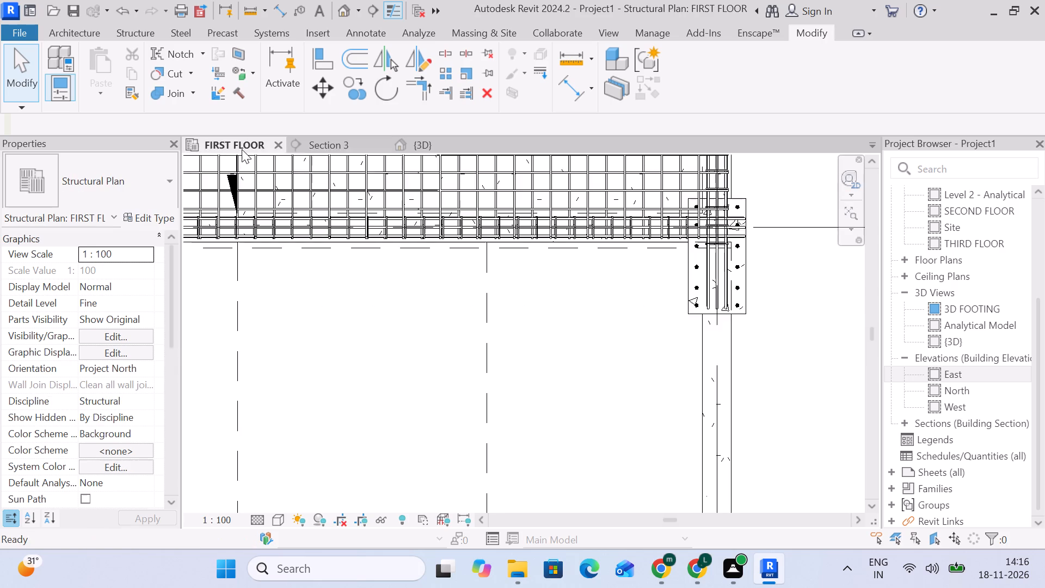
pyautogui.scroll(-18, 360, 274)
pyautogui.moveTo(417, 384); pyautogui.dragTo(626, 215, button='middle')
pyautogui.scroll(-1, 626, 215)
pyautogui.scroll(5, 387, 275)
pyautogui.moveTo(392, 269); pyautogui.dragTo(413, 341, button='middle')
pyautogui.scroll(1, 408, 280)
pyautogui.moveTo(408, 278); pyautogui.dragTo(411, 349, button='middle')
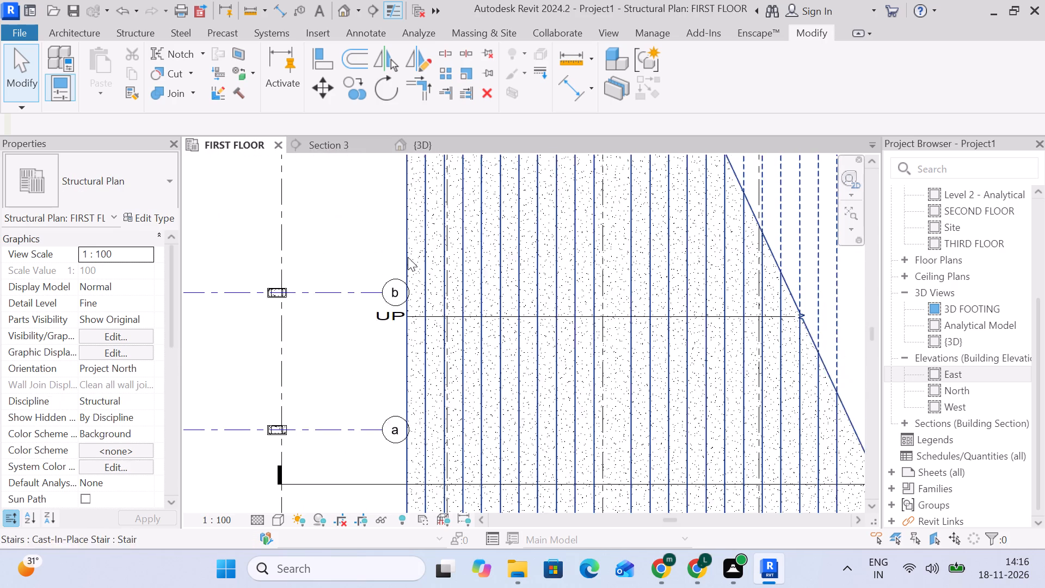
pyautogui.moveTo(408, 257); pyautogui.dragTo(405, 326, button='middle')
pyautogui.moveTo(399, 249); pyautogui.dragTo(395, 358, button='middle')
pyautogui.scroll(4, 353, 257)
pyautogui.scroll(6, 431, 256)
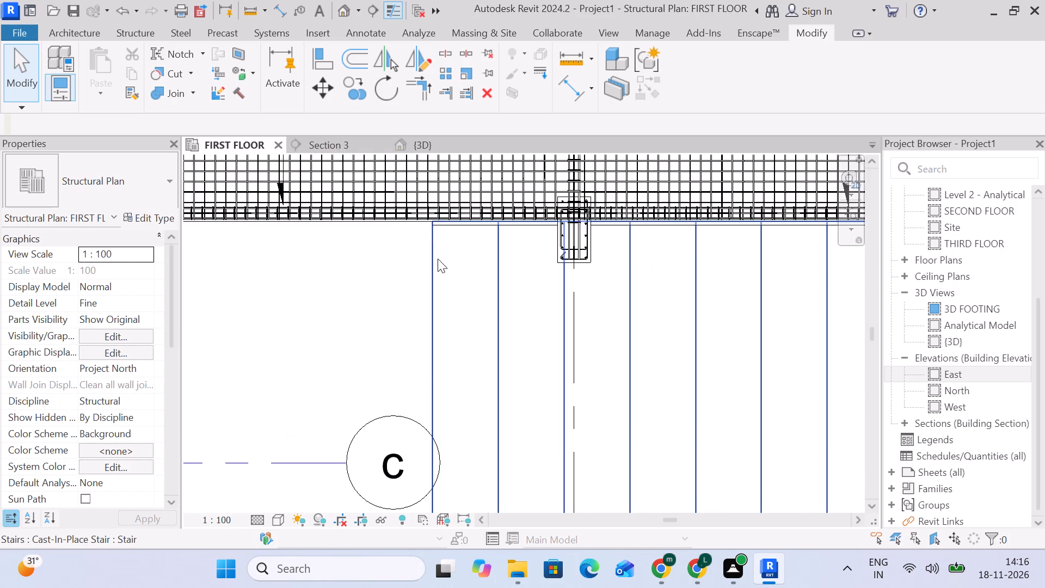
pyautogui.scroll(4, 483, 325)
pyautogui.moveTo(452, 270); pyautogui.dragTo(472, 438, button='middle')
pyautogui.scroll(5, 467, 369)
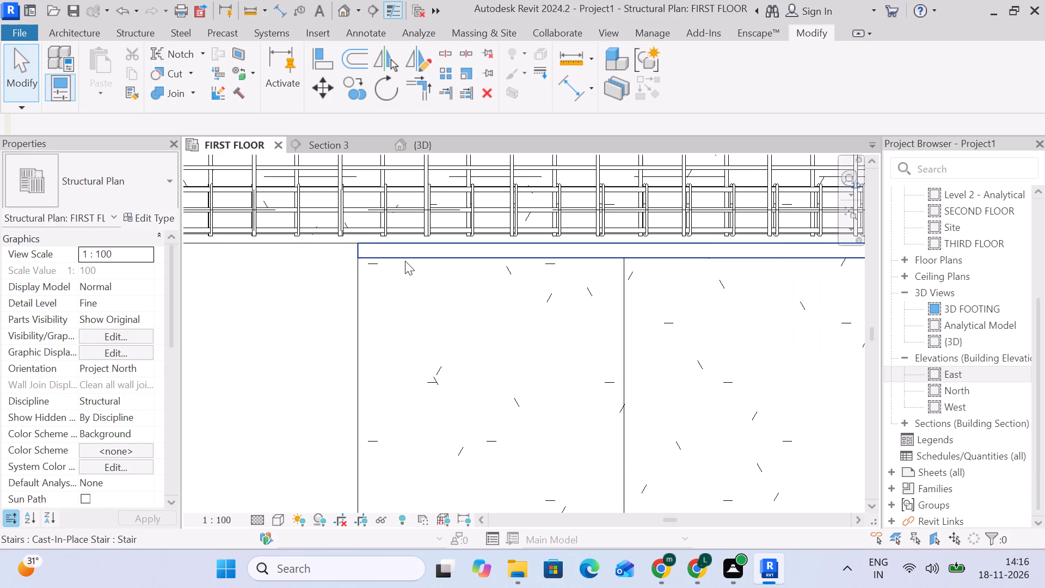
pyautogui.click(405, 259)
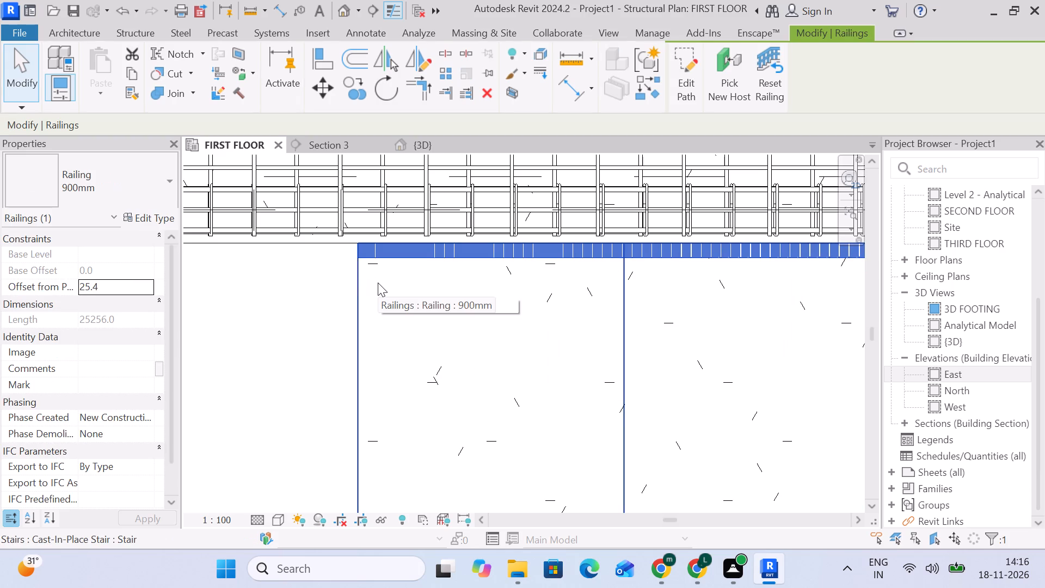
pyautogui.press('Delete')
# Delete the 900mm railing along the stair's opposite side edge, away from the grid G slab.
pyautogui.scroll(-13, 444, 279)
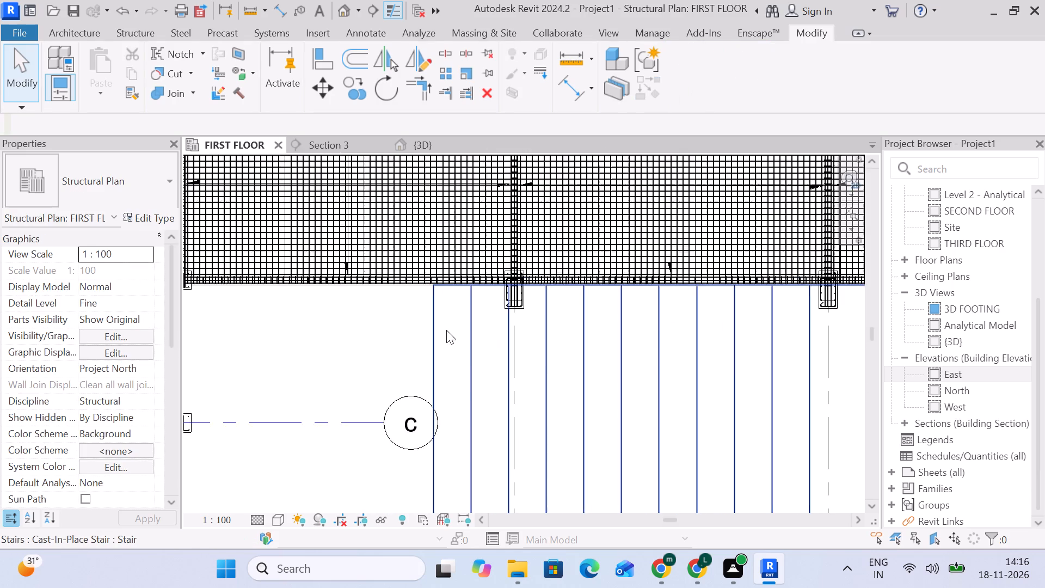
pyautogui.scroll(-8, 446, 330)
pyautogui.moveTo(518, 427); pyautogui.dragTo(517, 285, button='middle')
pyautogui.moveTo(541, 451); pyautogui.dragTo(539, 271, button='middle')
pyautogui.scroll(6, 483, 387)
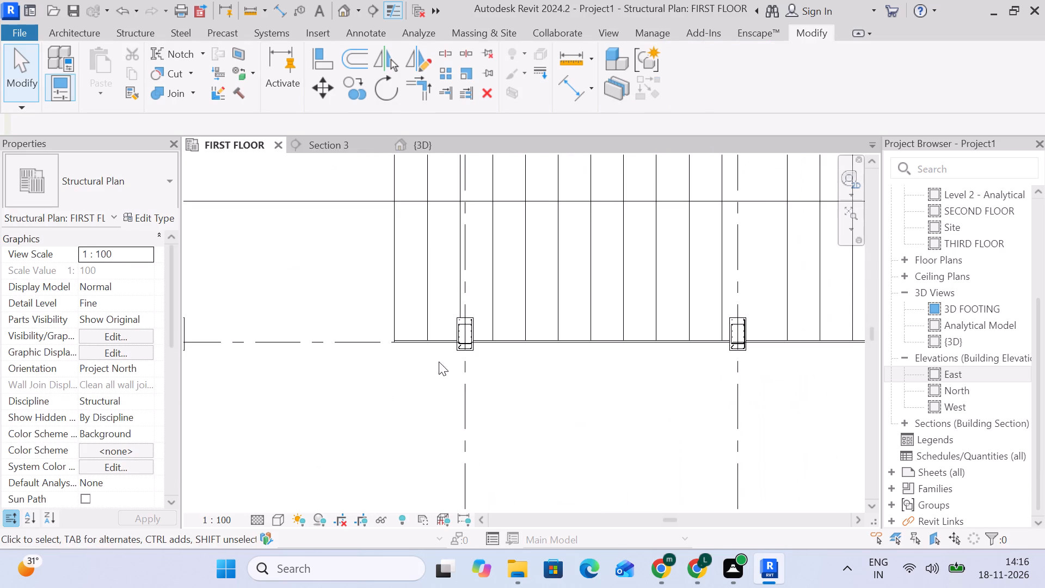
pyautogui.scroll(16, 419, 360)
pyautogui.click(388, 298)
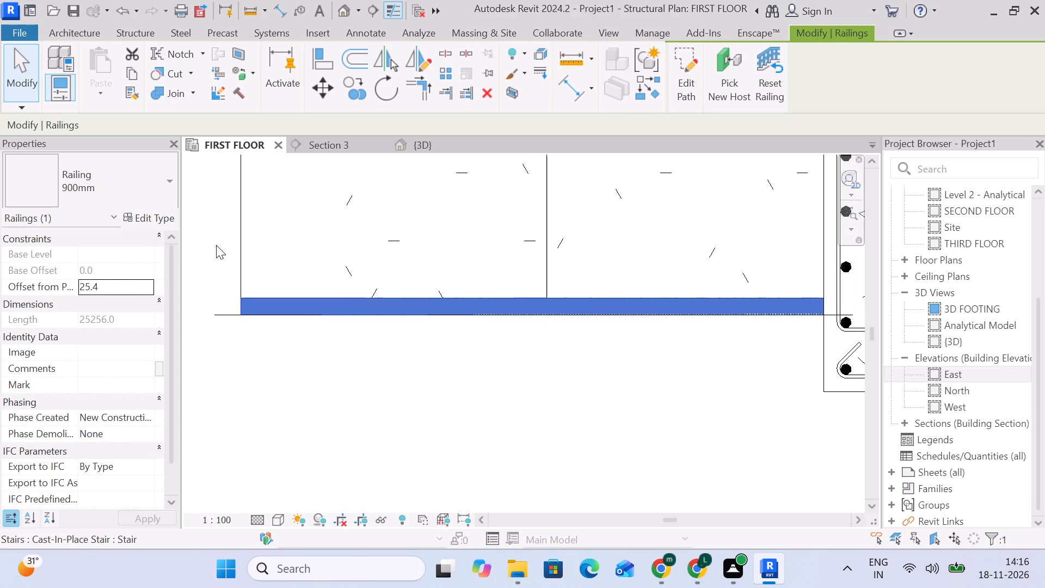
pyautogui.press('Delete')
pyautogui.scroll(-11, 216, 245)
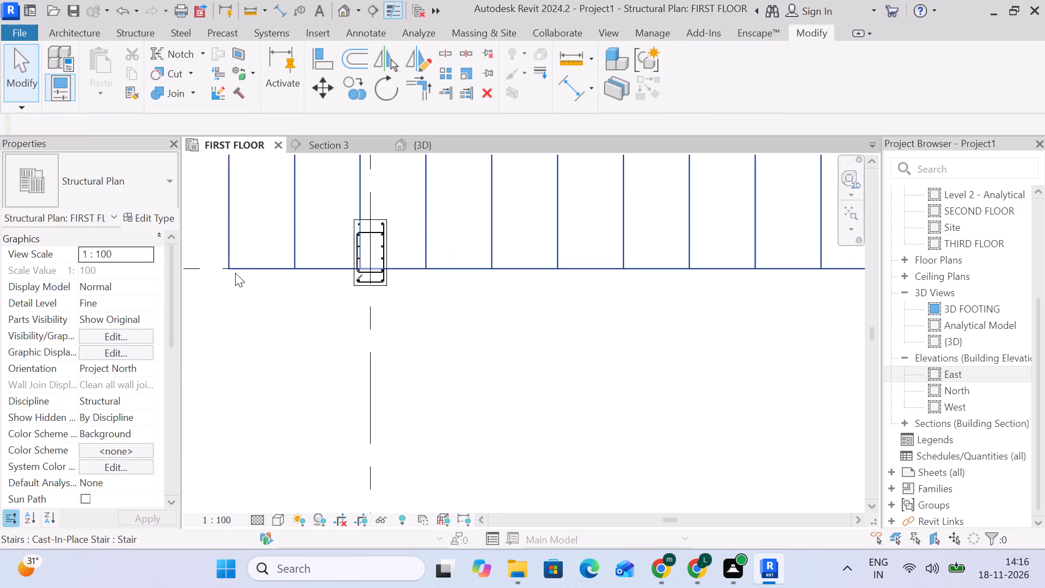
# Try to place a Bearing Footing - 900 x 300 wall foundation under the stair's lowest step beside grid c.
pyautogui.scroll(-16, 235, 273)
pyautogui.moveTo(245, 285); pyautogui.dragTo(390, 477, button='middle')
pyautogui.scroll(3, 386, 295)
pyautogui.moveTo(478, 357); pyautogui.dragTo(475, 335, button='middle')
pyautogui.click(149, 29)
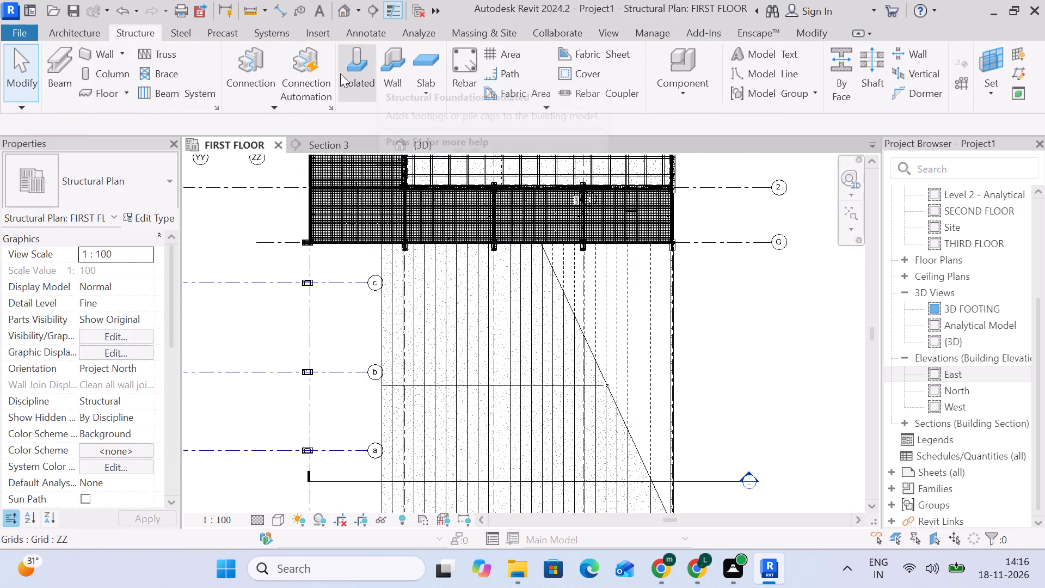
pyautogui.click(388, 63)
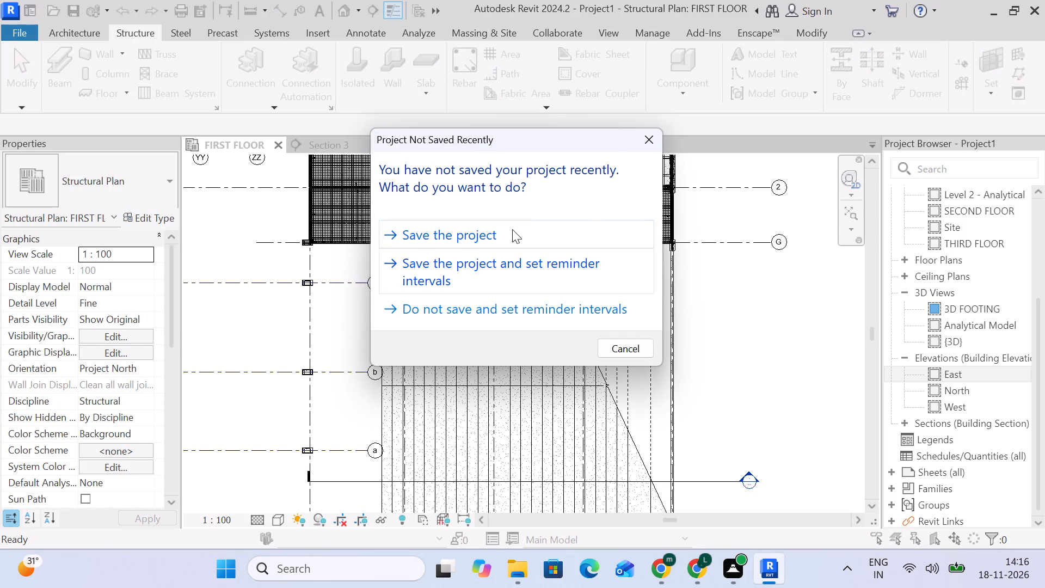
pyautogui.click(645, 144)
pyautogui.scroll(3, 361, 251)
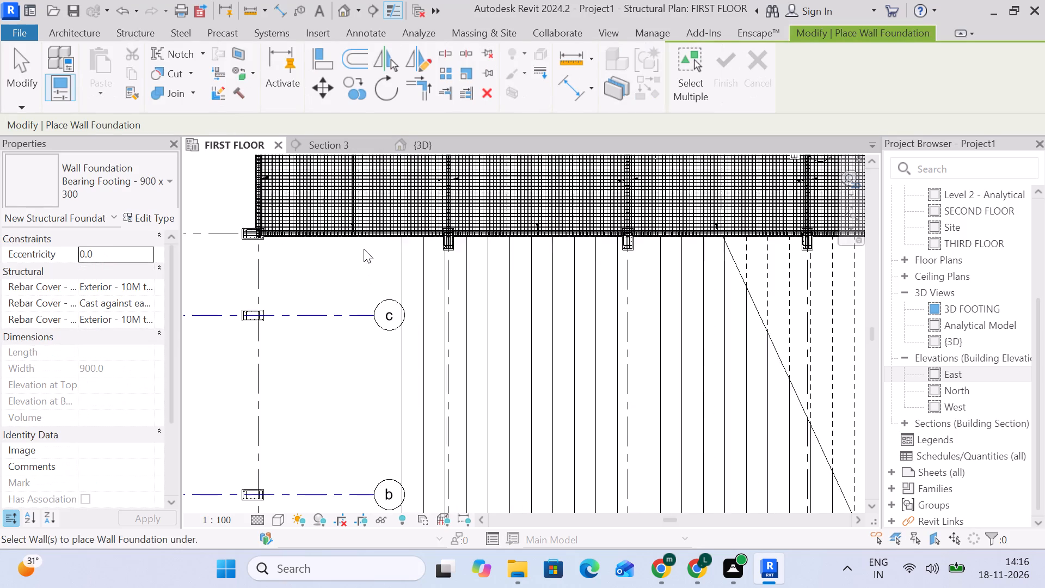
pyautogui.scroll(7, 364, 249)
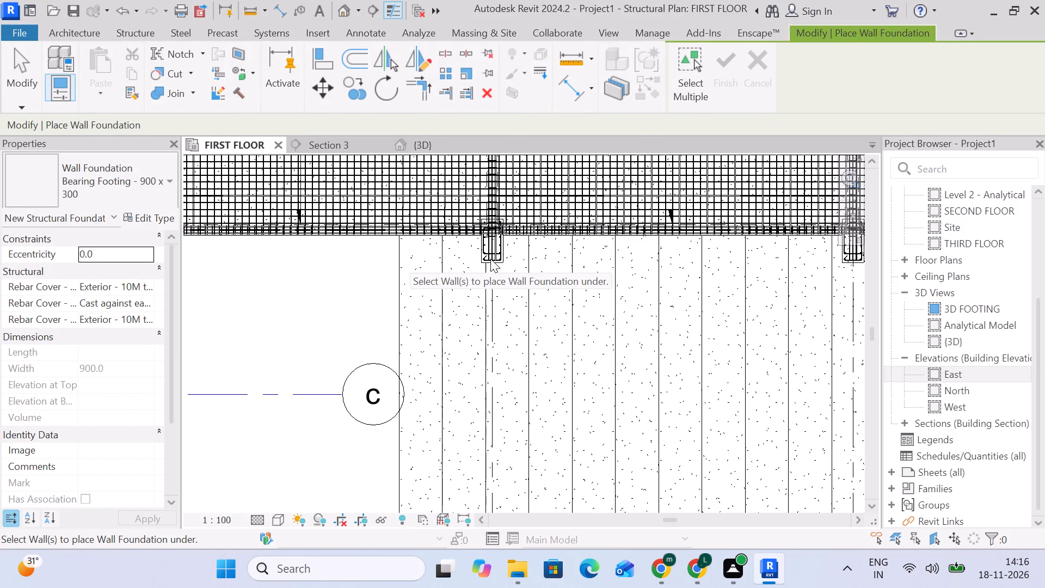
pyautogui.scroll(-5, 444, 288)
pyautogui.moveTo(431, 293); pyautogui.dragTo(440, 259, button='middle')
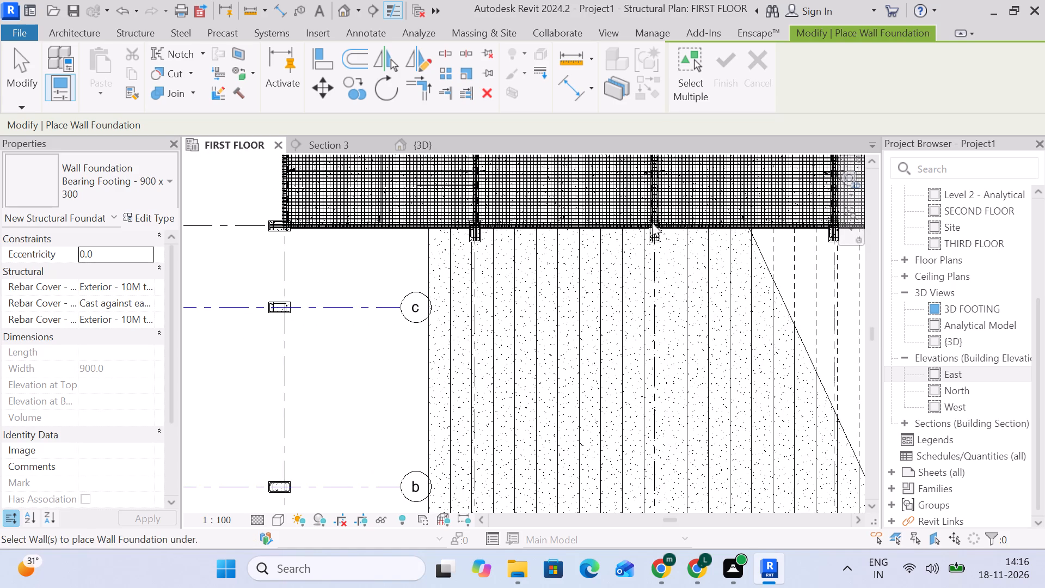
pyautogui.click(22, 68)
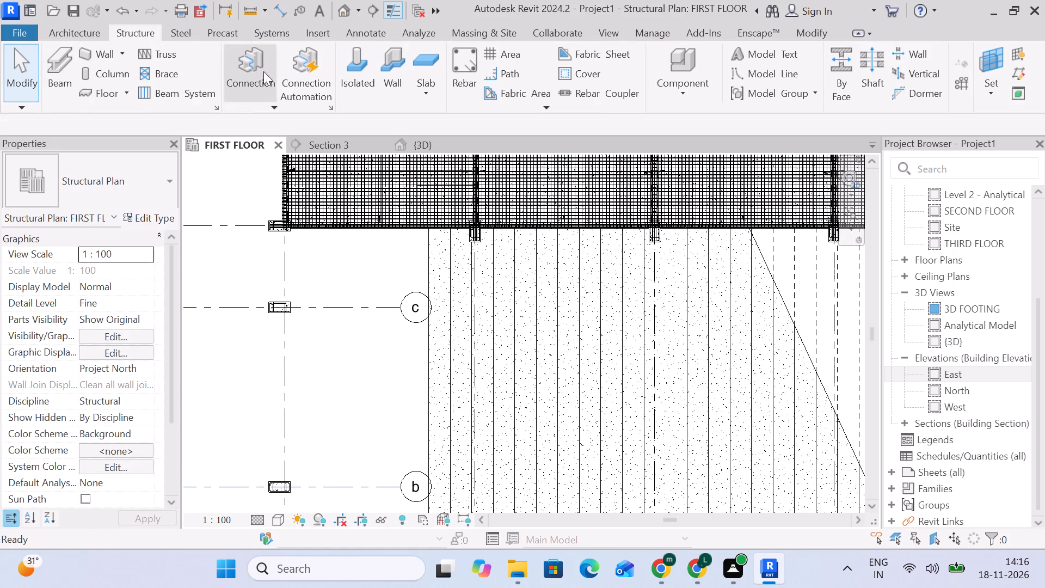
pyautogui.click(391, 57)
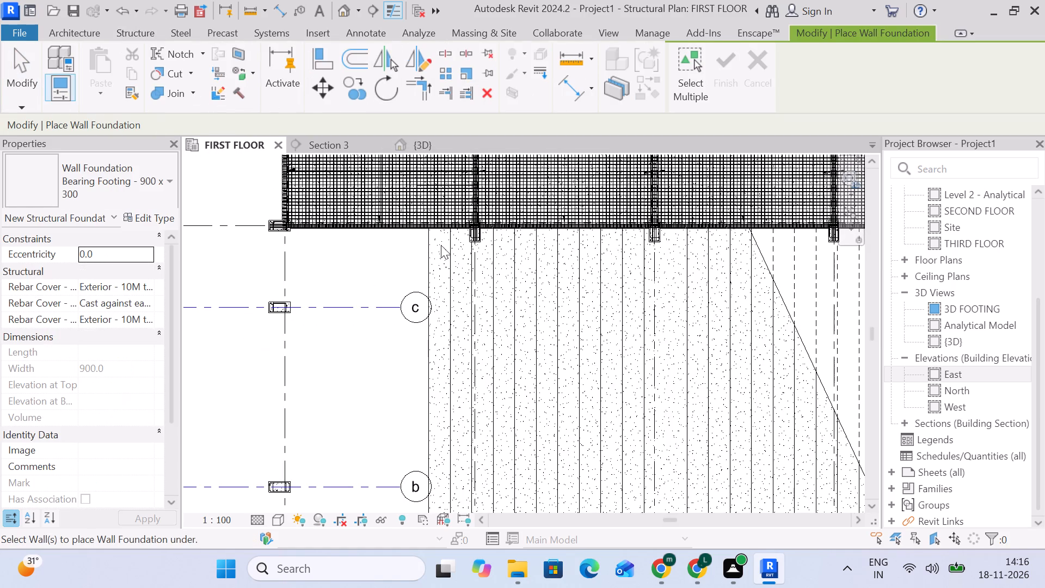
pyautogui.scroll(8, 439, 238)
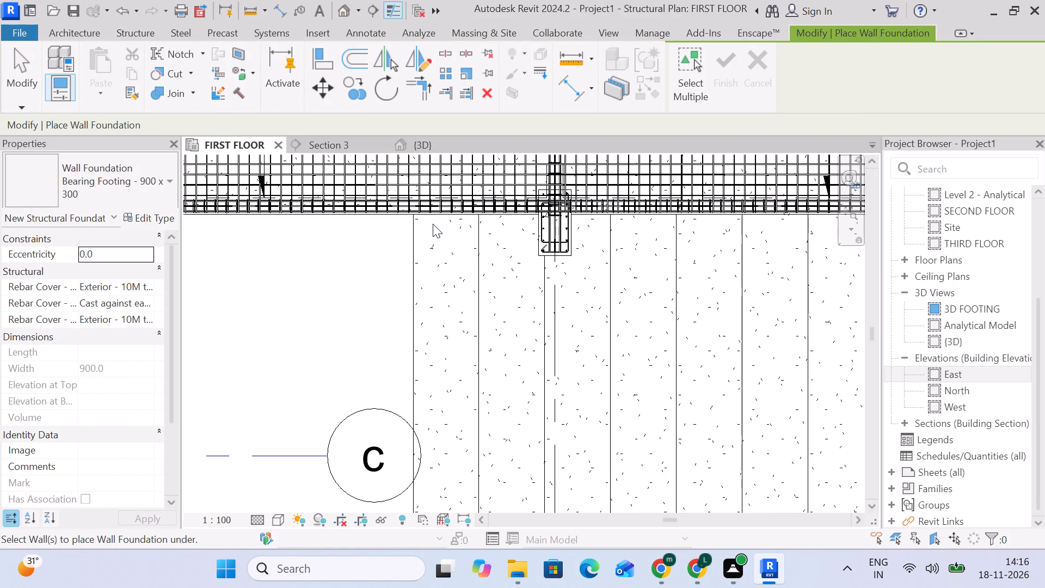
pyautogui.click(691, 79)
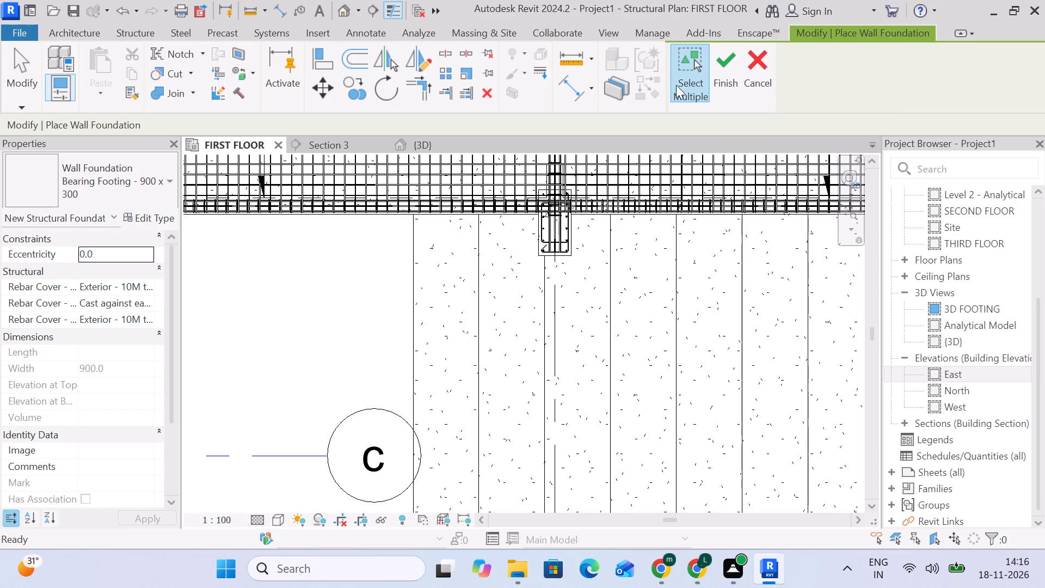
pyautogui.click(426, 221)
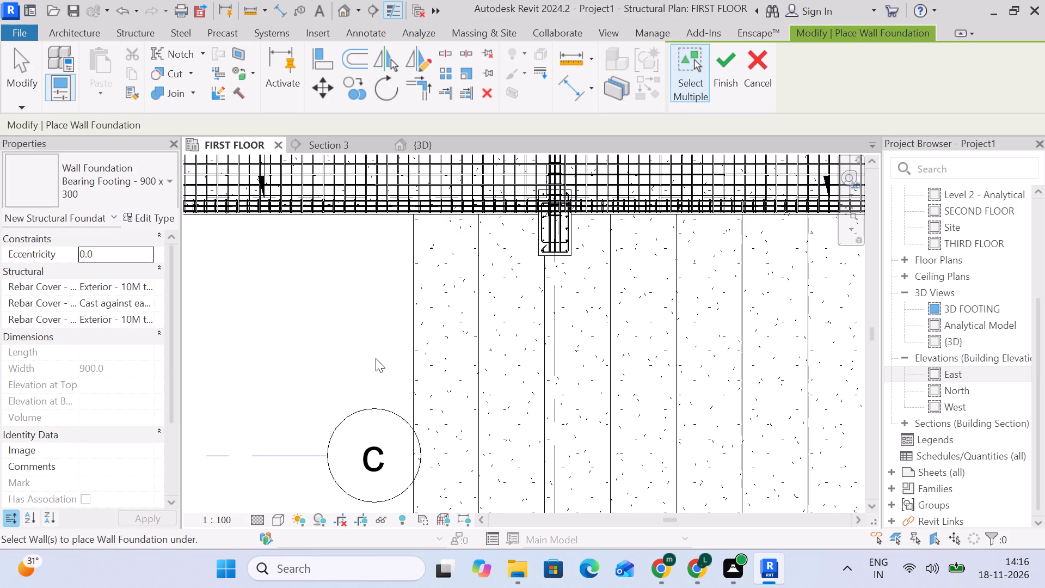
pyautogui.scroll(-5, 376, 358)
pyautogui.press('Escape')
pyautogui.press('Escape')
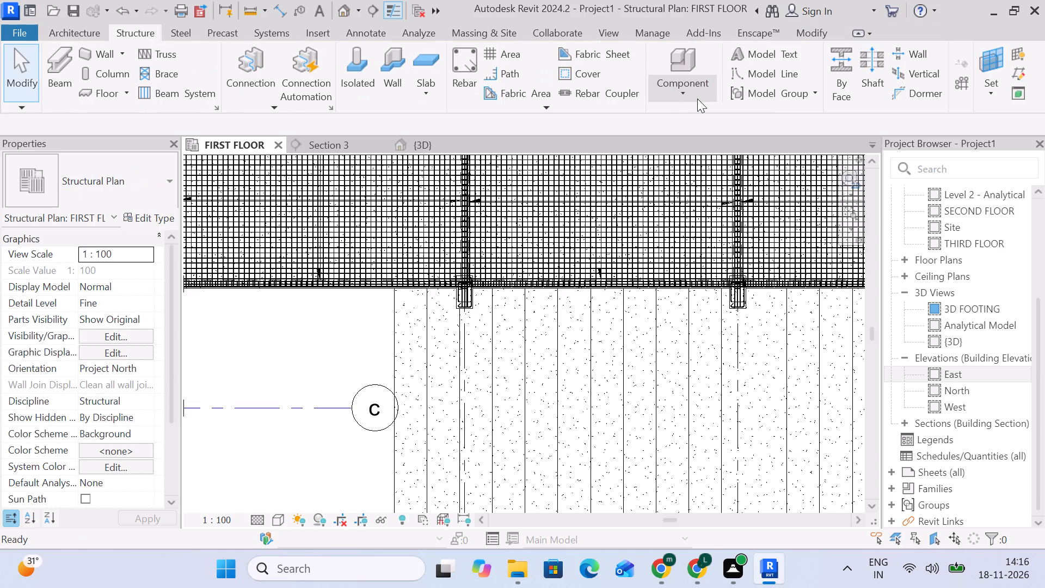
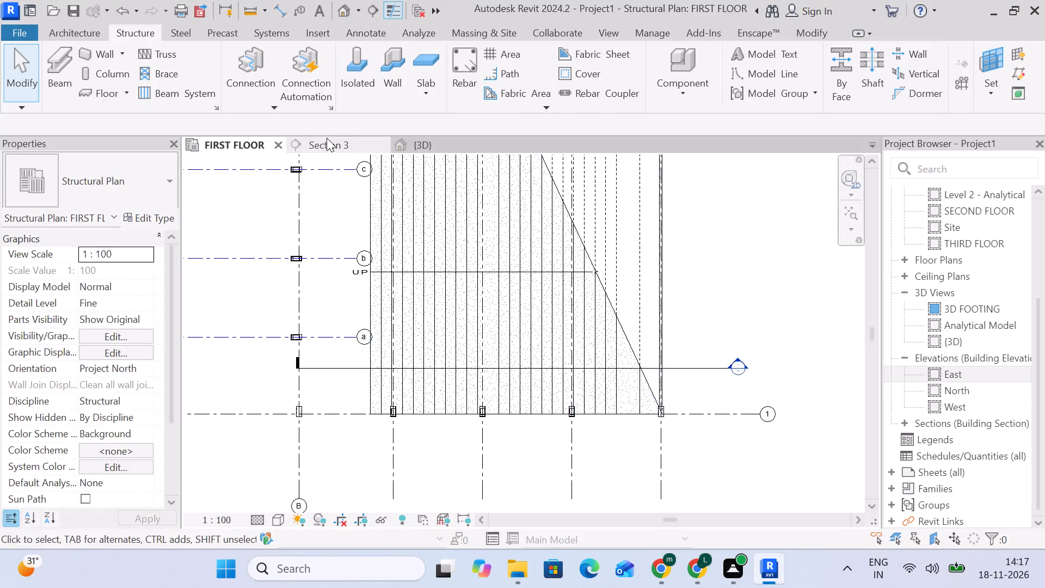
# Switch to the Section 3 view and try to start a beam under the stair's lowest step.
pyautogui.click(327, 138)
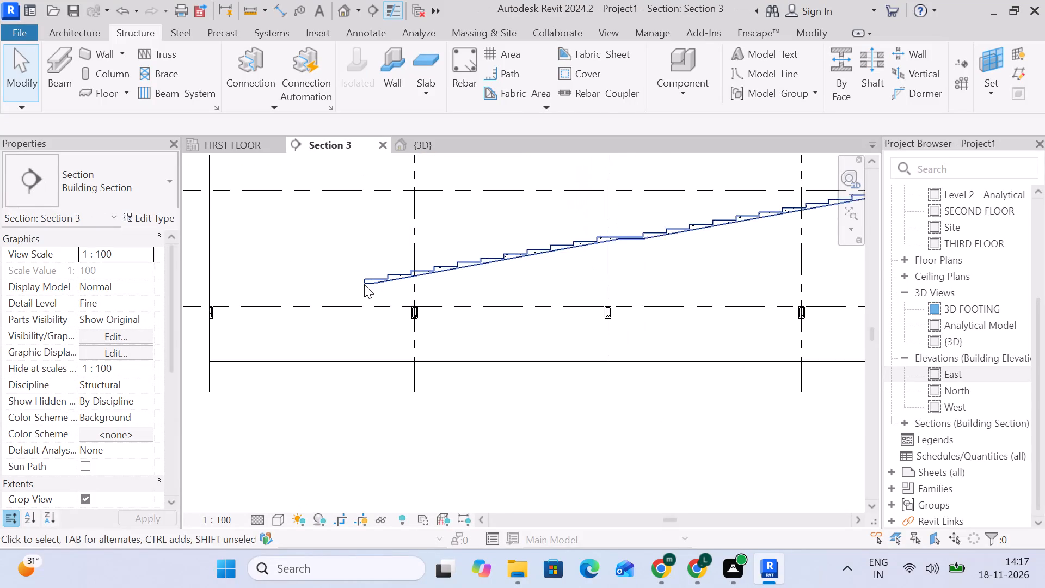
pyautogui.scroll(15, 364, 284)
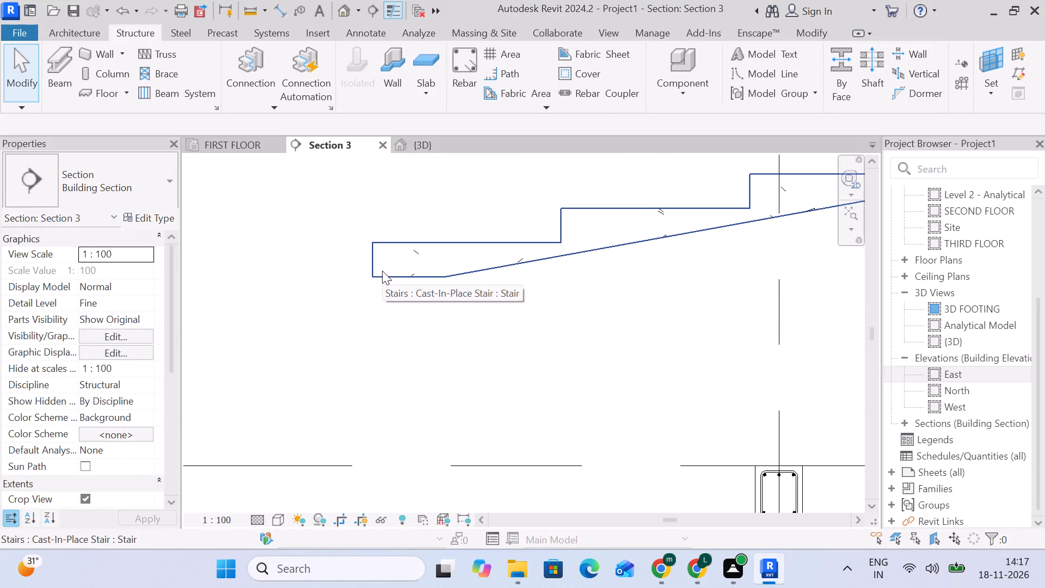
pyautogui.scroll(-2, 383, 271)
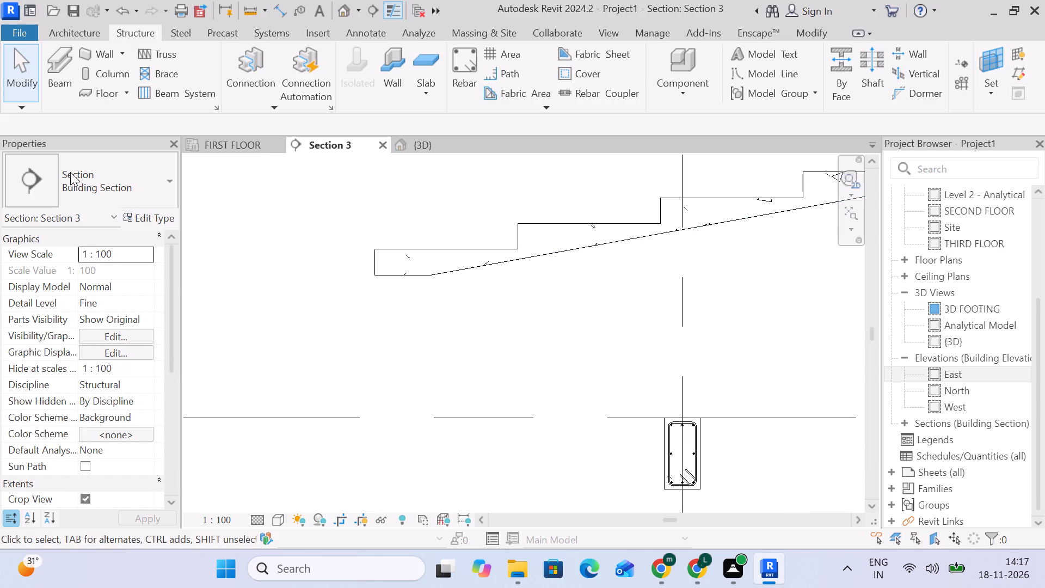
pyautogui.click(50, 77)
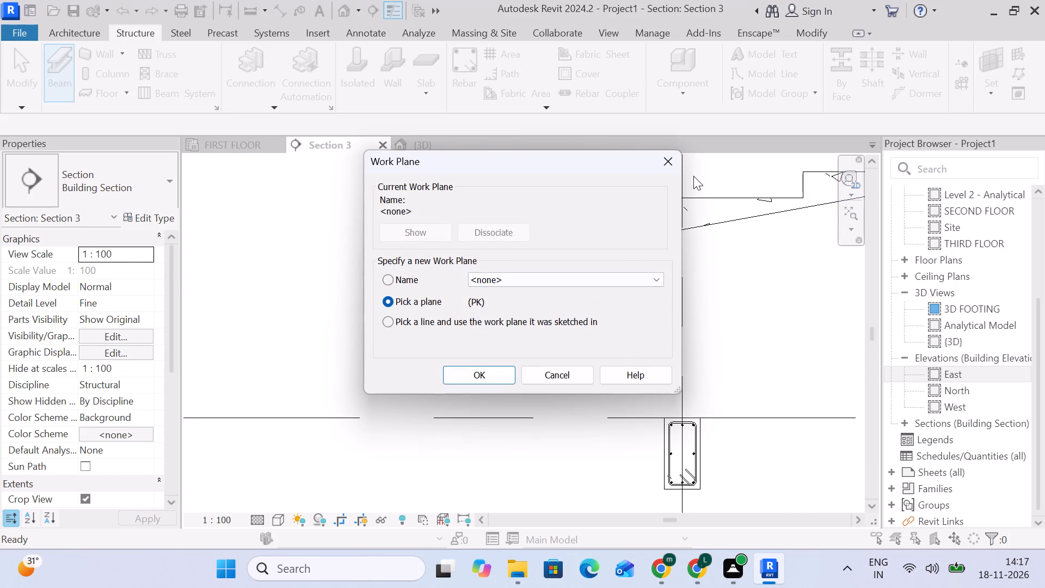
pyautogui.click(674, 158)
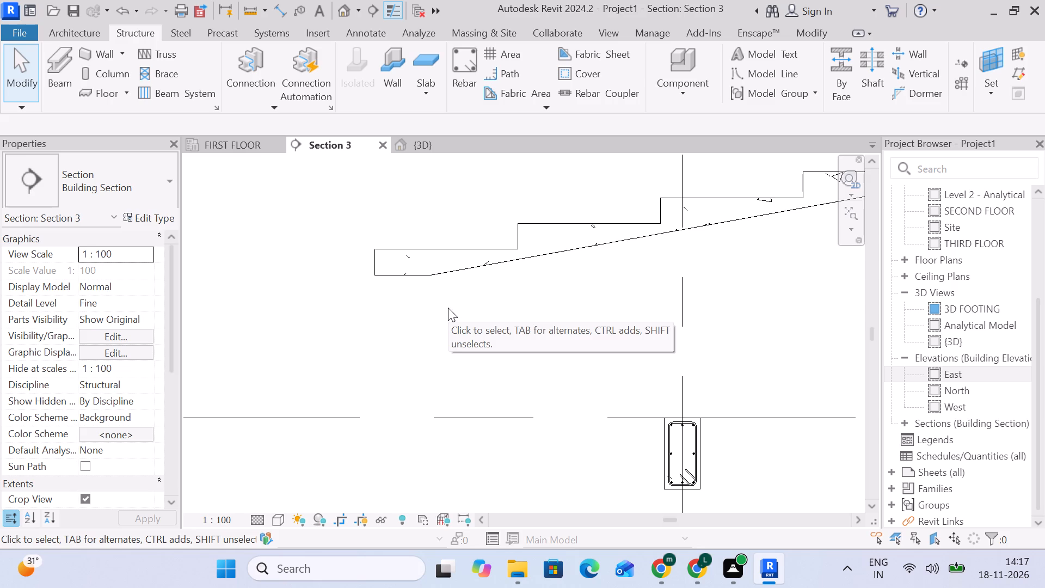
# Select the cast-in-place stair for rebar cover editing and add a new rebar cover setting named STAIRS.
pyautogui.scroll(-9, 448, 308)
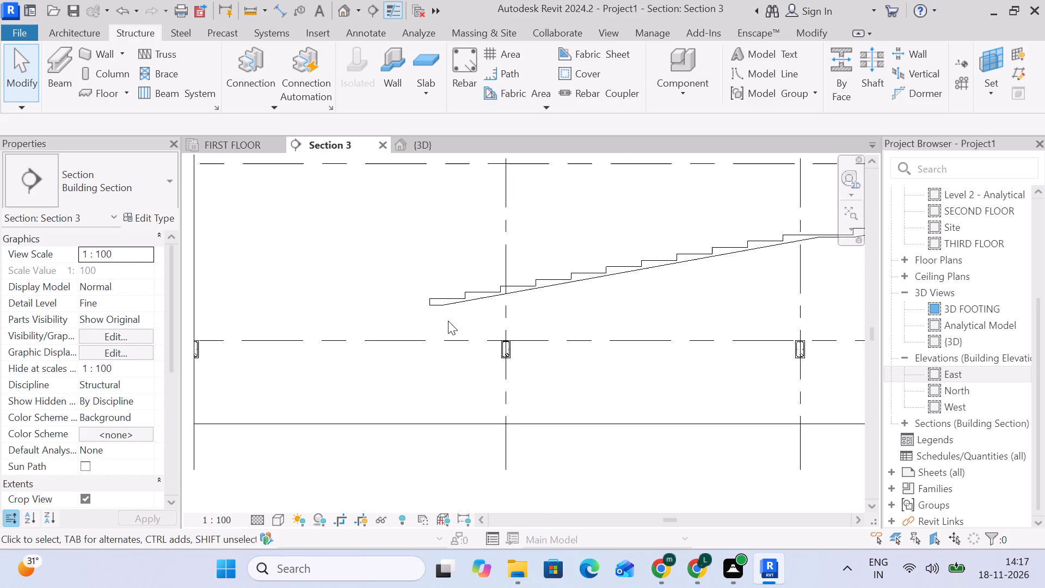
pyautogui.scroll(-5, 448, 321)
pyautogui.moveTo(448, 322); pyautogui.dragTo(423, 380, button='middle')
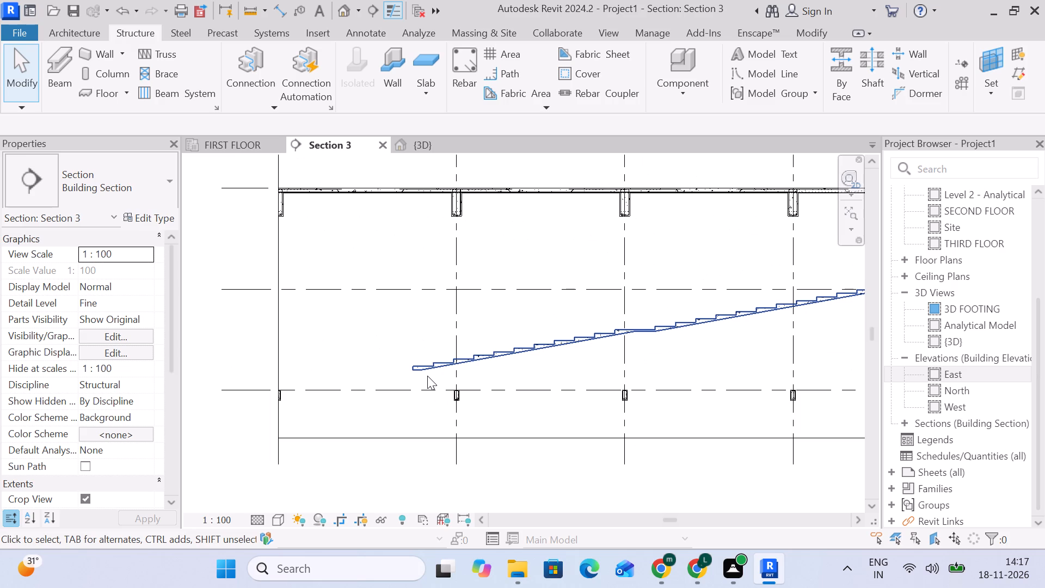
pyautogui.scroll(5, 427, 376)
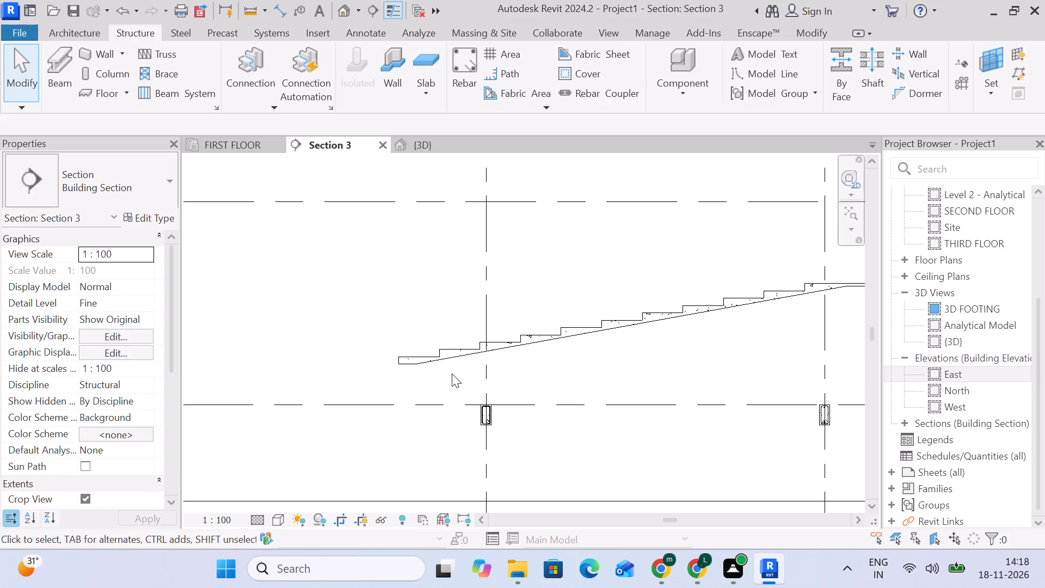
pyautogui.scroll(3, 438, 350)
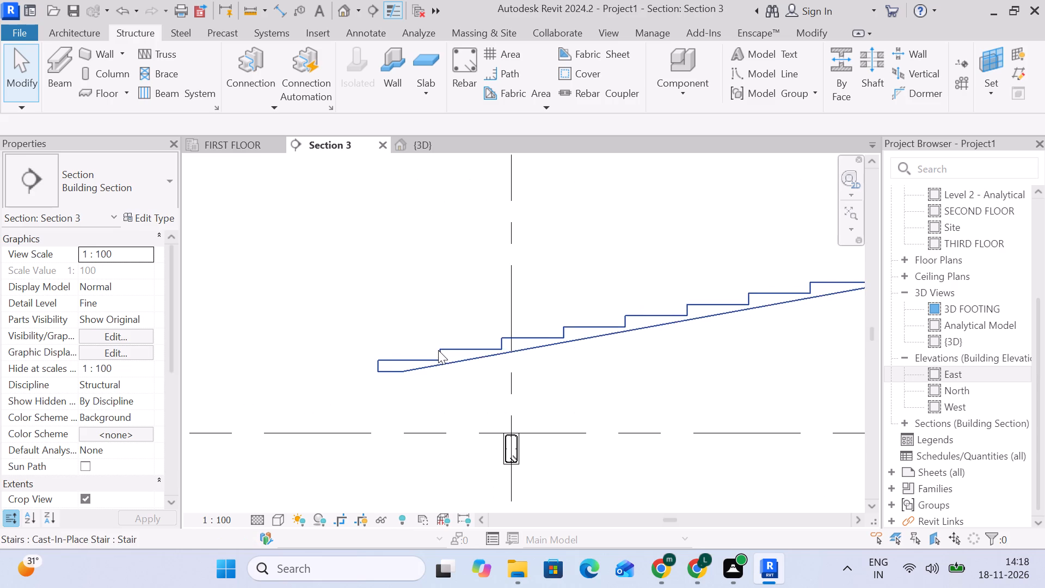
pyautogui.scroll(6, 396, 359)
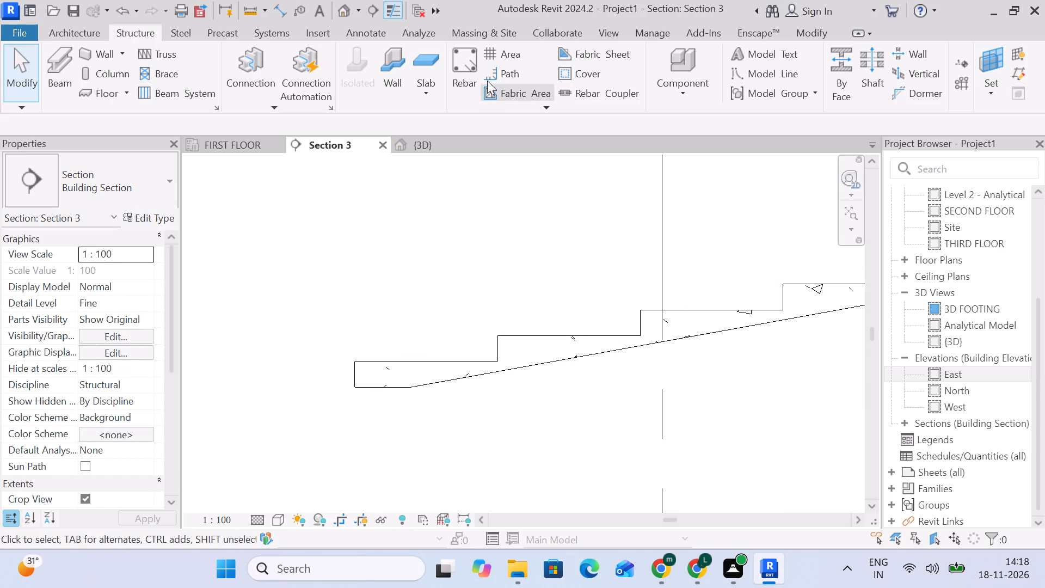
pyautogui.click(572, 70)
pyautogui.click(498, 370)
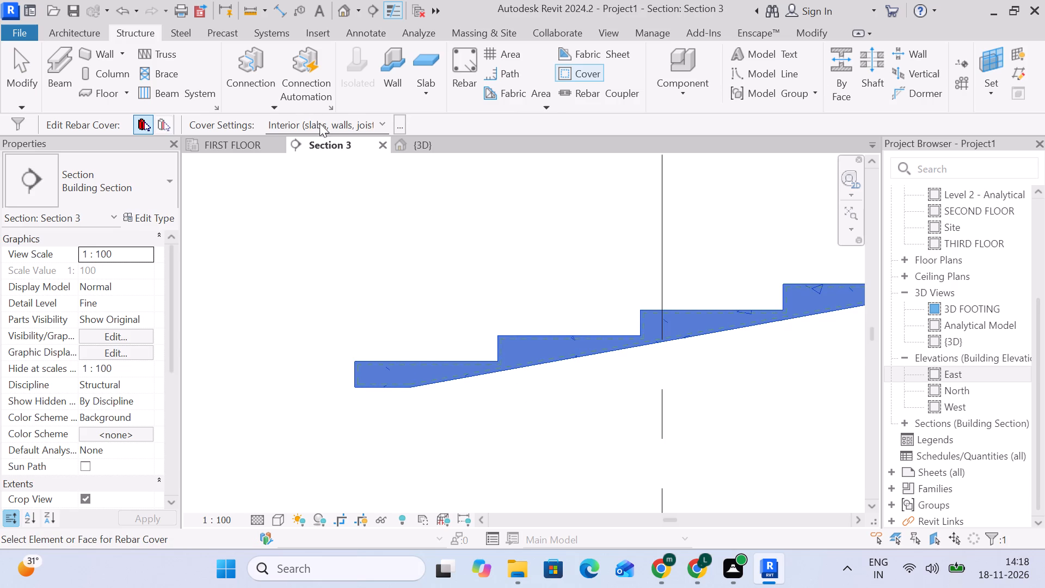
pyautogui.click(320, 124)
pyautogui.click(373, 125)
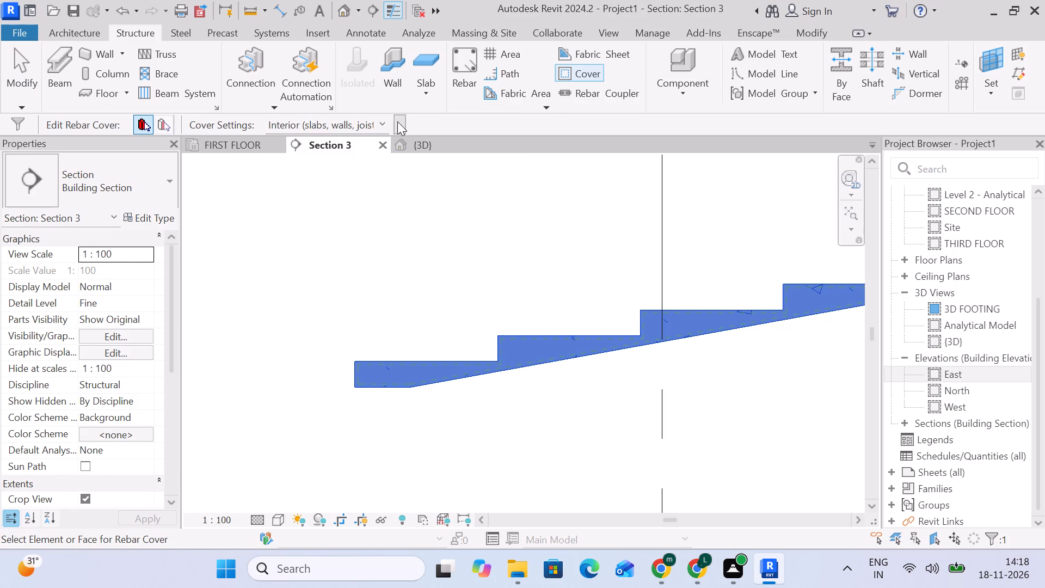
pyautogui.click(397, 121)
pyautogui.click(714, 240)
pyautogui.scroll(-6, 434, 273)
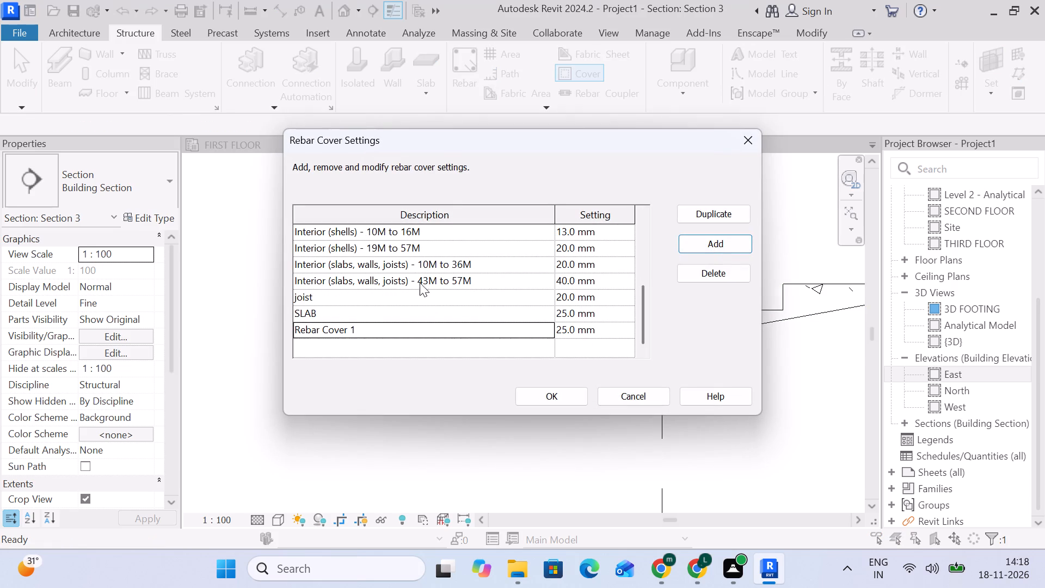
pyautogui.click(379, 330)
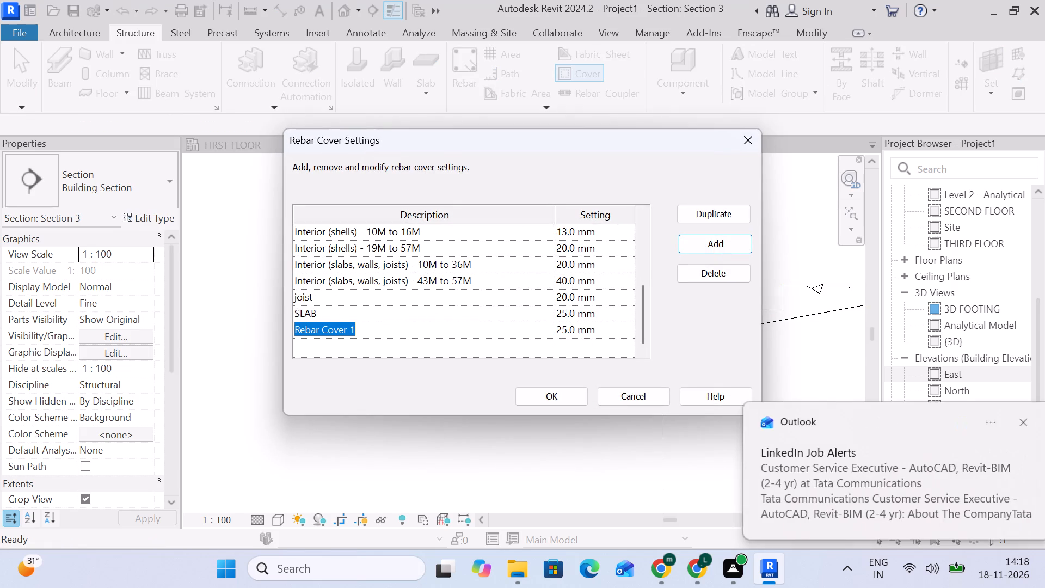
pyautogui.press('s')
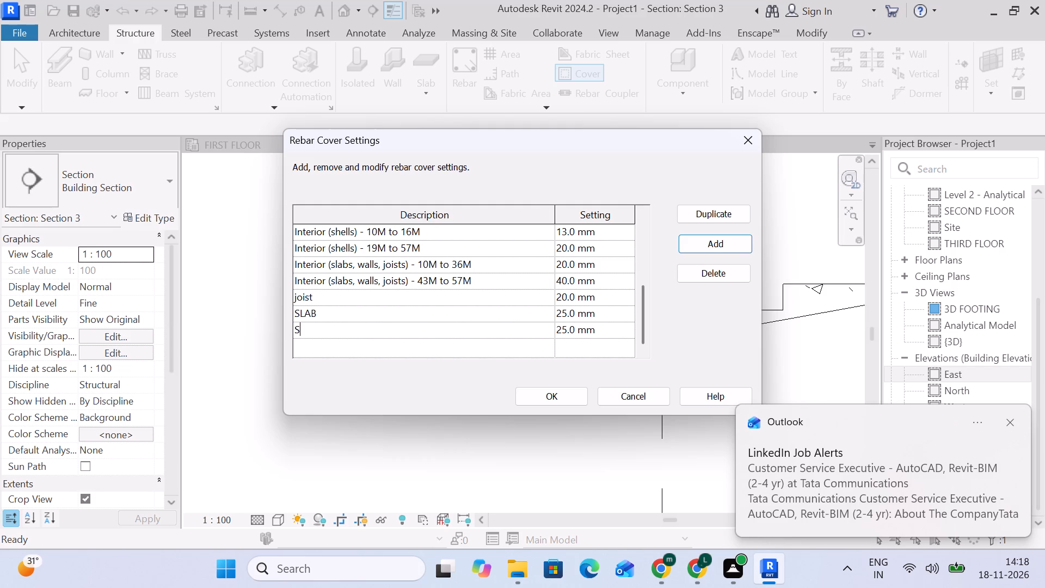
pyautogui.write('TA')
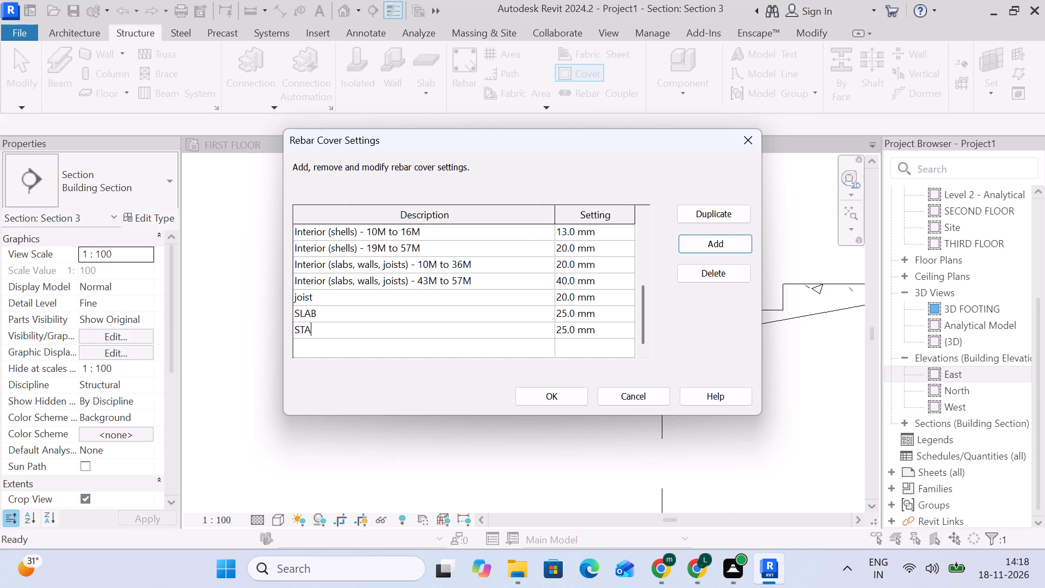
pyautogui.write('RS')
pyautogui.press('BackSpace')
pyautogui.press('BackSpace')
pyautogui.press('BackSpace')
pyautogui.write('IRS')
pyautogui.press('BackSpace')
pyautogui.press('BackSpace')
pyautogui.press('a')
pyautogui.press('BackSpace')
pyautogui.press('BackSpace')
pyautogui.write('IARS')
pyautogui.click(316, 331)
pyautogui.press('BackSpace')
pyautogui.press('BackSpace')
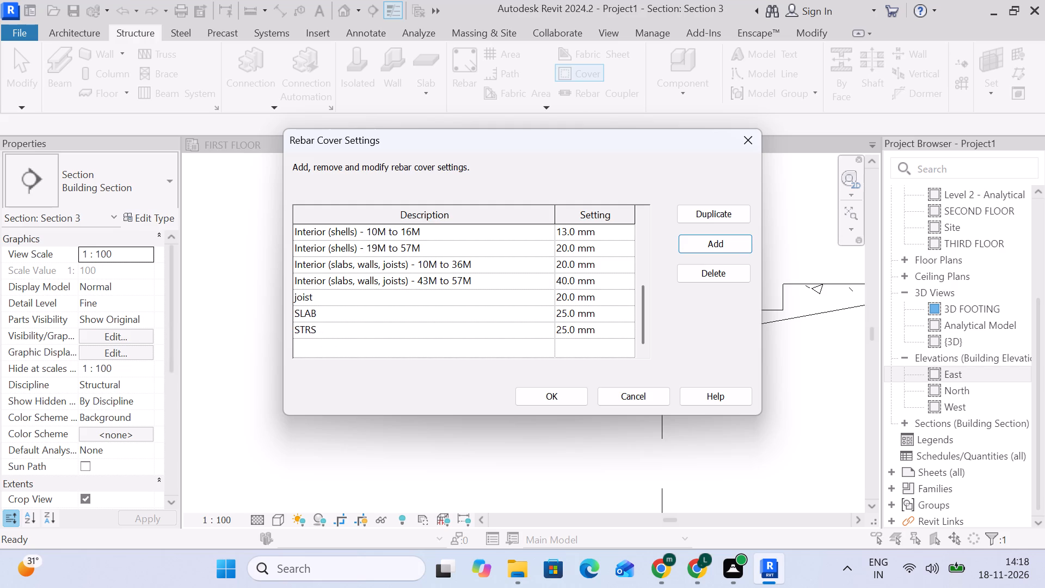
pyautogui.write('AI')
# Set the STAIRS rebar cover to 25 mm and accept the cover settings.
pyautogui.click(612, 330)
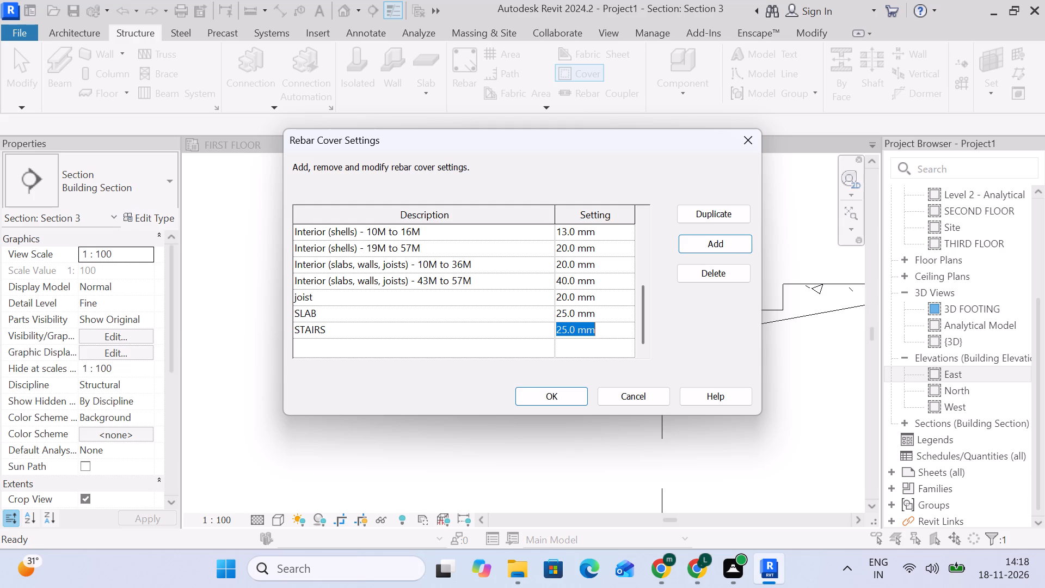
pyautogui.write('25')
pyautogui.press('Return')
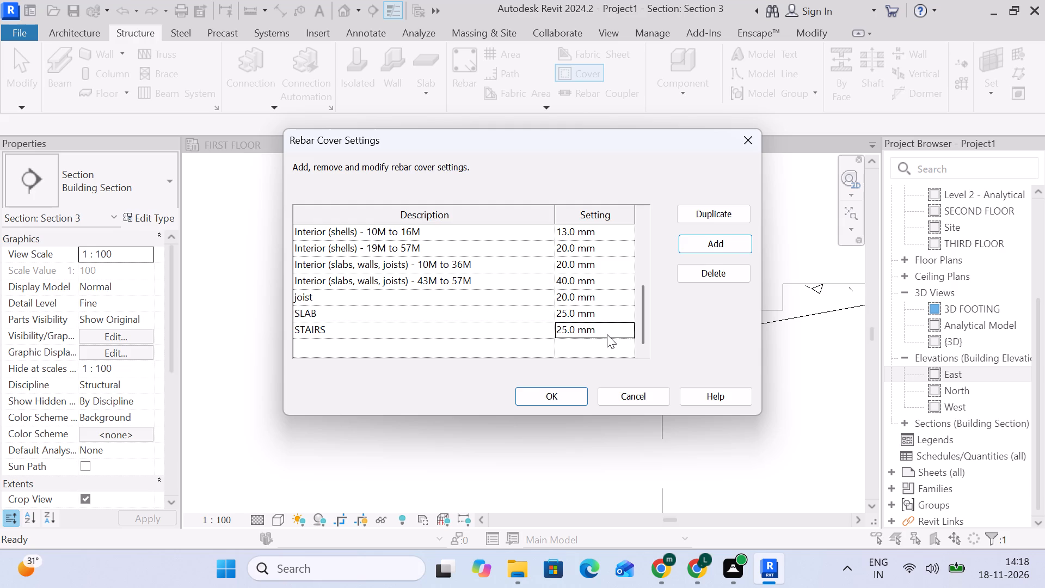
pyautogui.moveTo(554, 384); pyautogui.dragTo(549, 408)
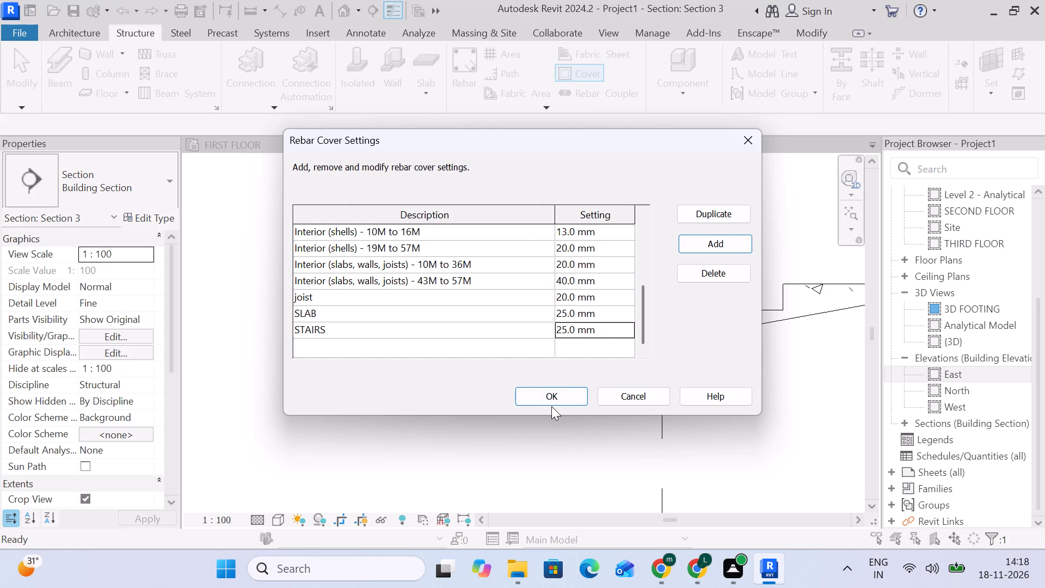
pyautogui.click(552, 403)
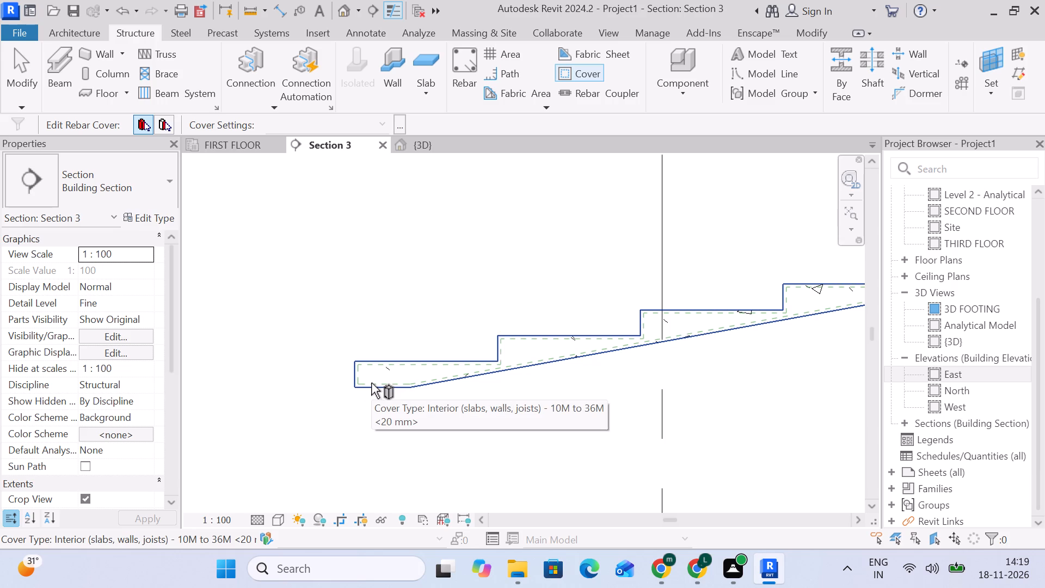
# Assign the BEAM 25MM <25 mm> rebar cover to the whole cast-in-place stair in Section 3.
pyautogui.scroll(11, 371, 383)
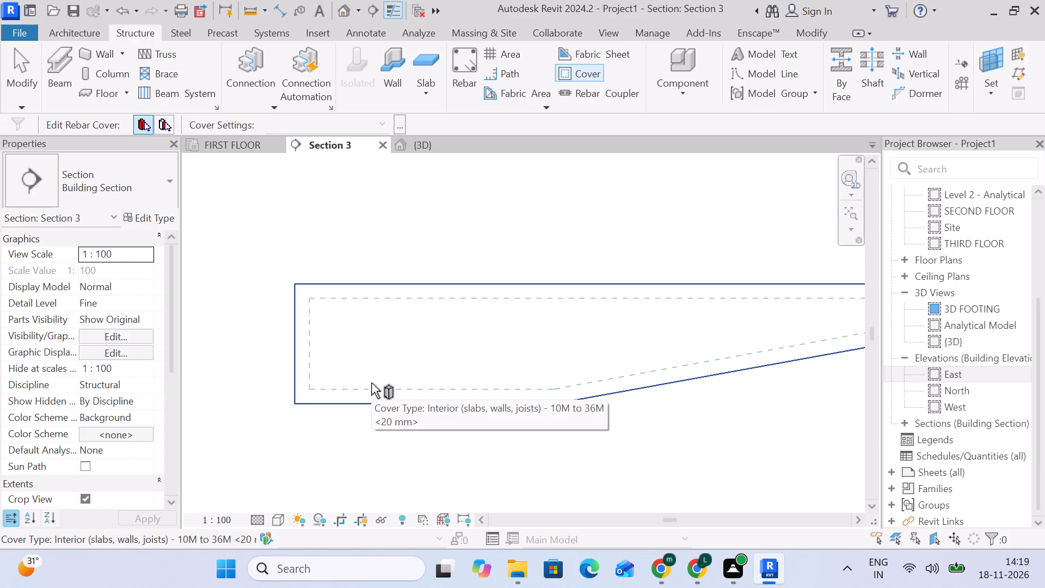
pyautogui.click(321, 349)
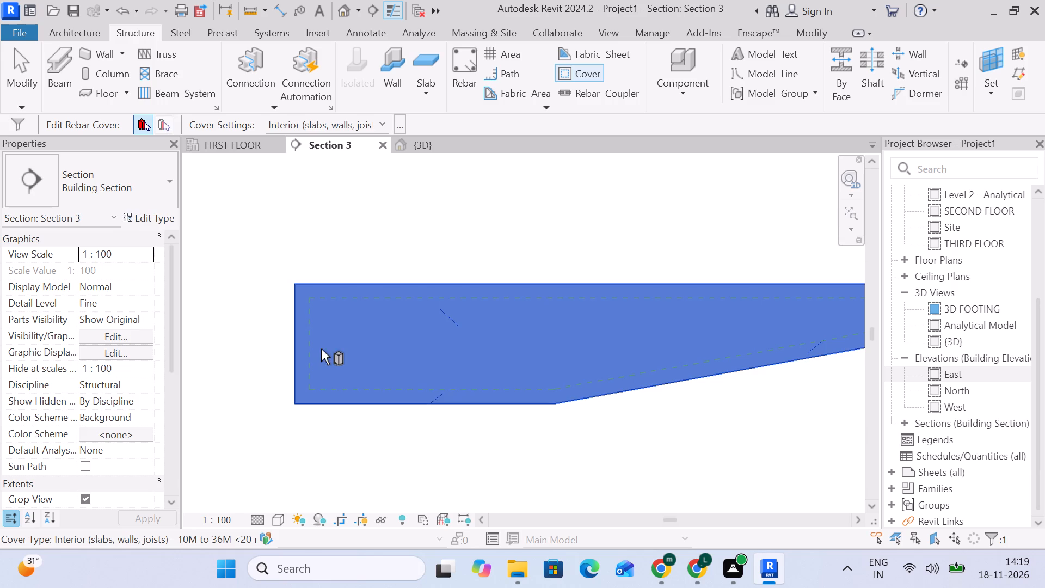
pyautogui.click(342, 121)
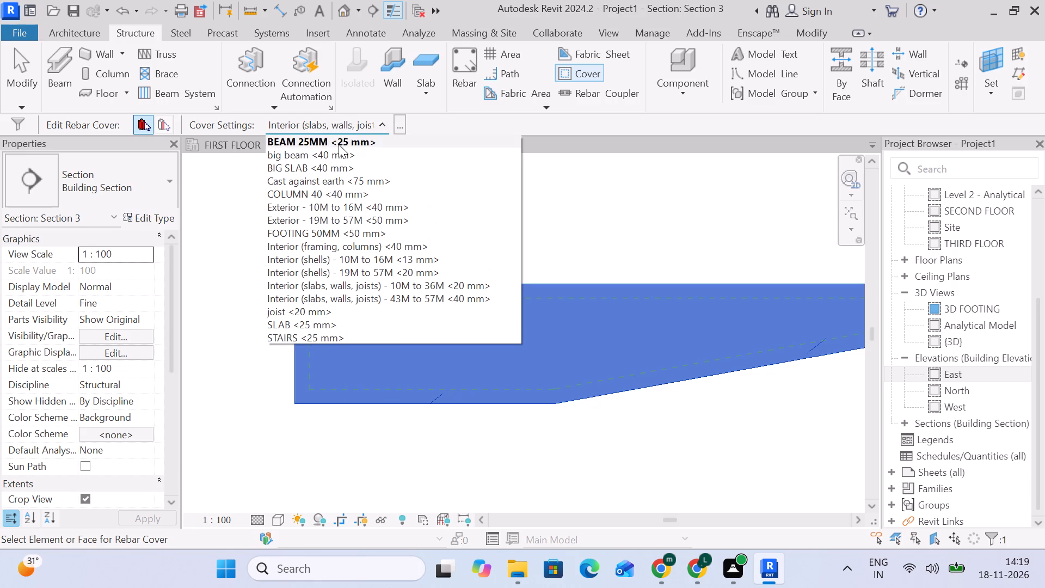
pyautogui.click(340, 140)
pyautogui.click(422, 315)
pyautogui.click(449, 232)
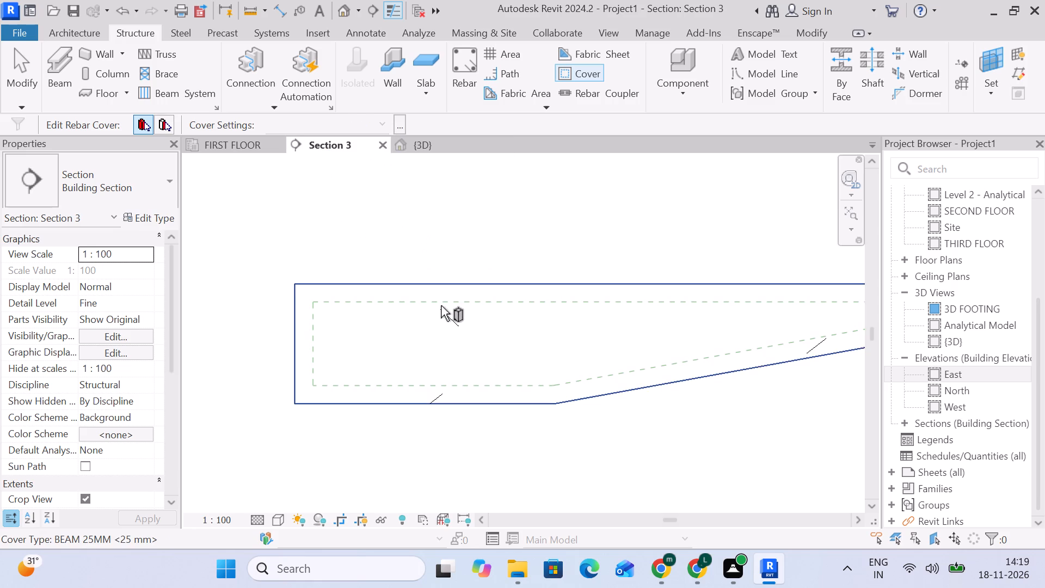
pyautogui.scroll(-6, 440, 306)
pyautogui.scroll(-5, 487, 335)
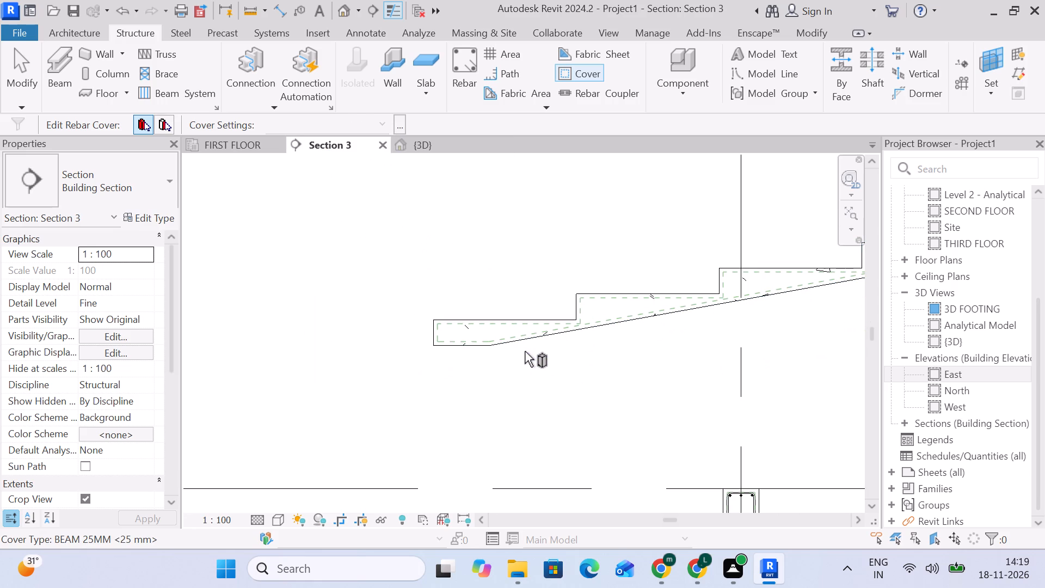
pyautogui.press('Escape')
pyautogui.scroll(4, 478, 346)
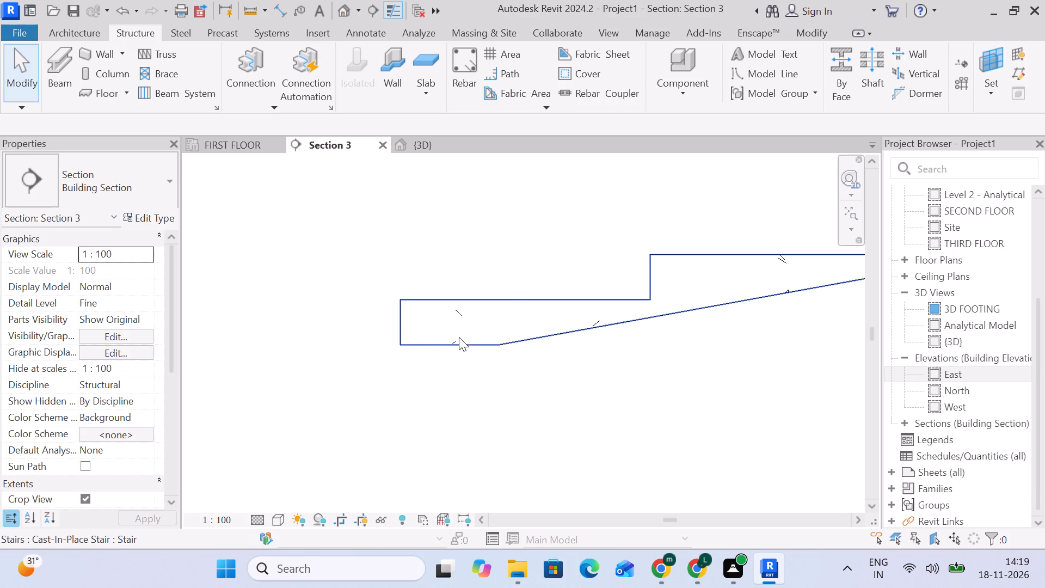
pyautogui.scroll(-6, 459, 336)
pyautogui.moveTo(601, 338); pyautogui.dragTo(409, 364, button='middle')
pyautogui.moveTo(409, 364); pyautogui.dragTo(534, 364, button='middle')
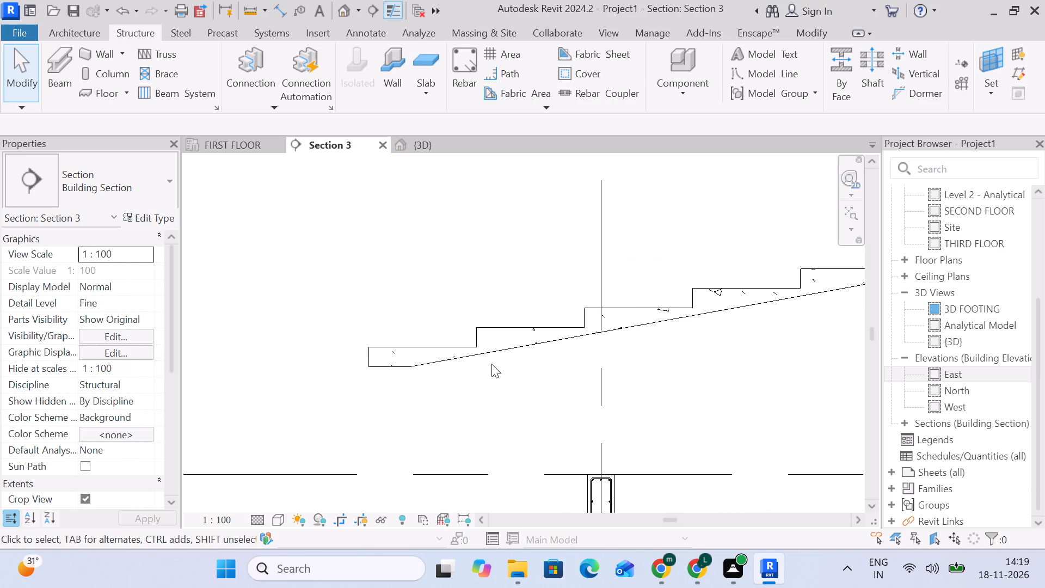
# Examine the profile of the cast-in-place stair's lower steps and sloped underside in Section 3.
pyautogui.scroll(5, 378, 358)
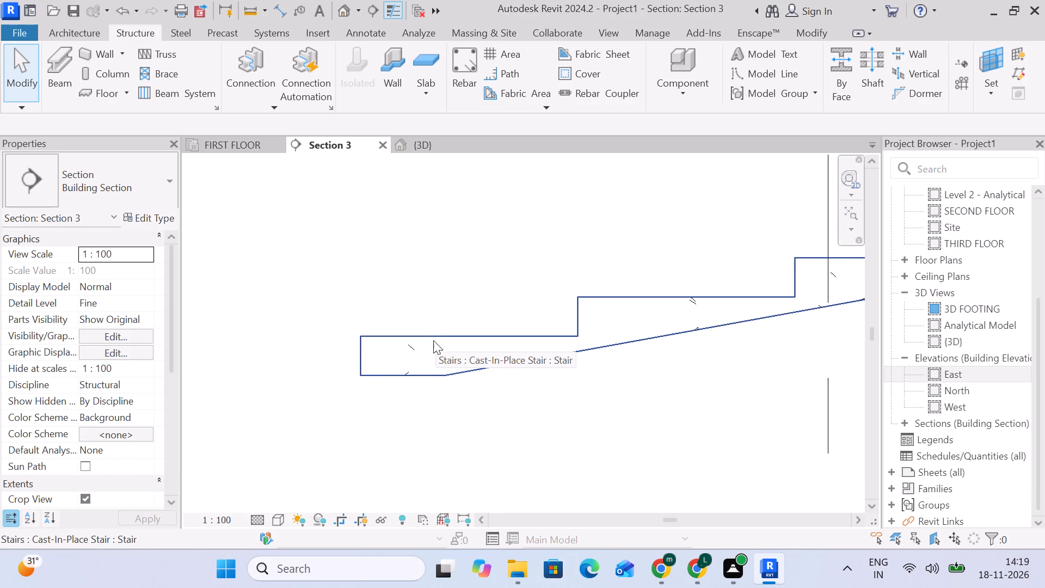
pyautogui.scroll(-3, 561, 355)
pyautogui.moveTo(592, 348); pyautogui.dragTo(374, 356, button='middle')
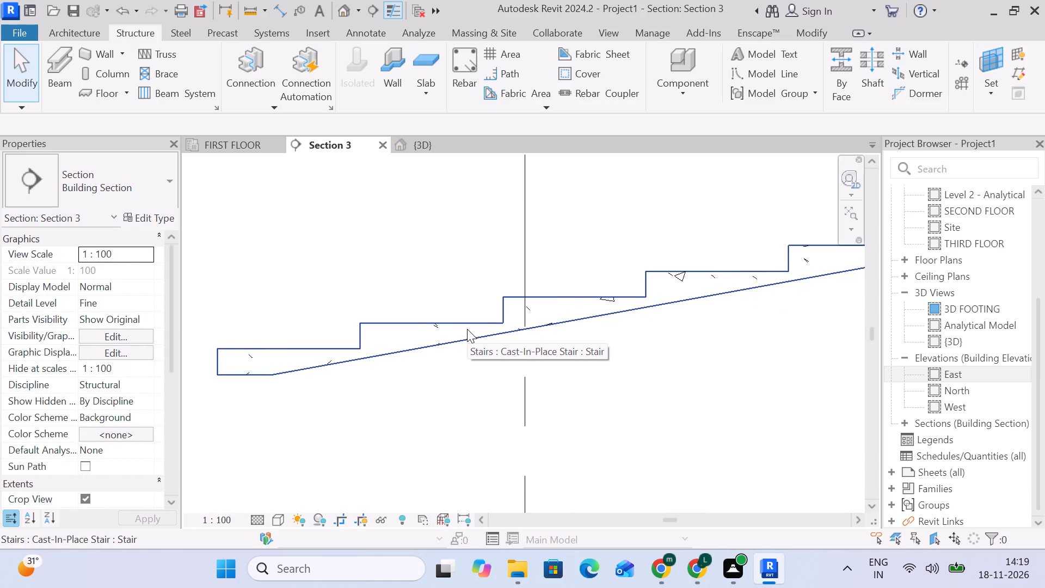
pyautogui.scroll(5, 372, 343)
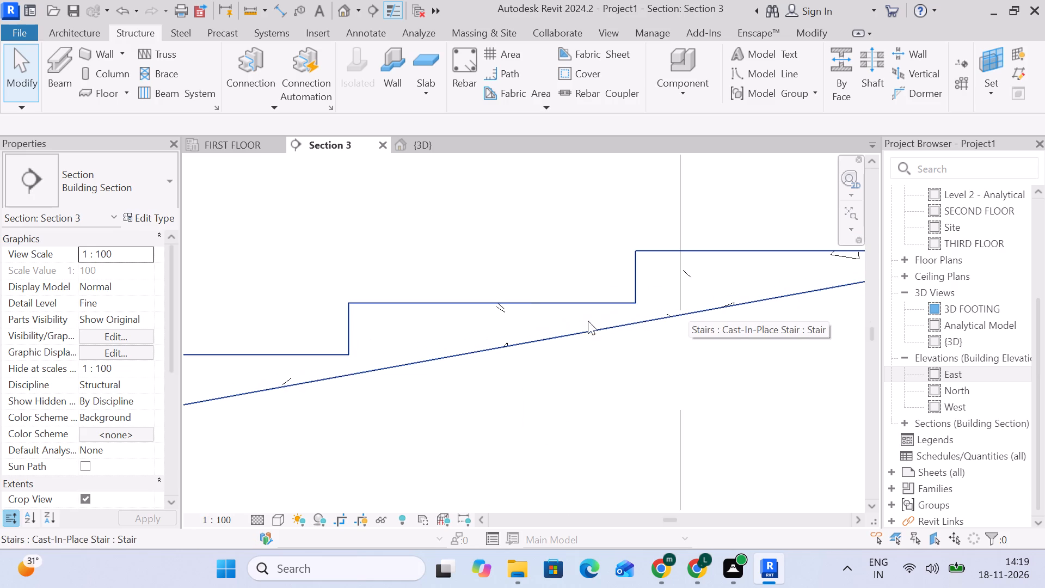
pyautogui.scroll(-5, 384, 366)
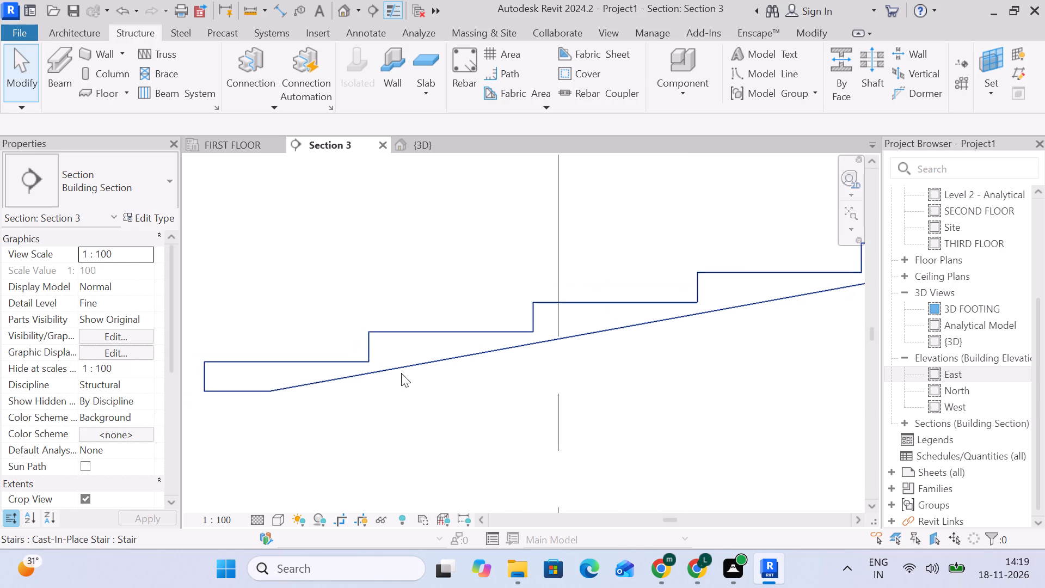
pyautogui.moveTo(402, 374); pyautogui.dragTo(517, 358, button='middle')
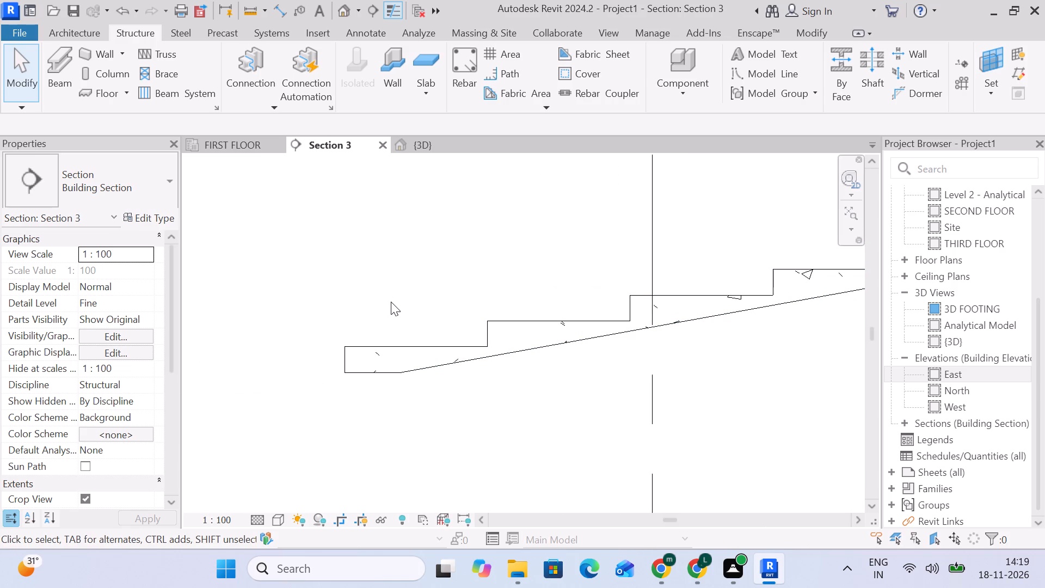
pyautogui.scroll(4, 456, 363)
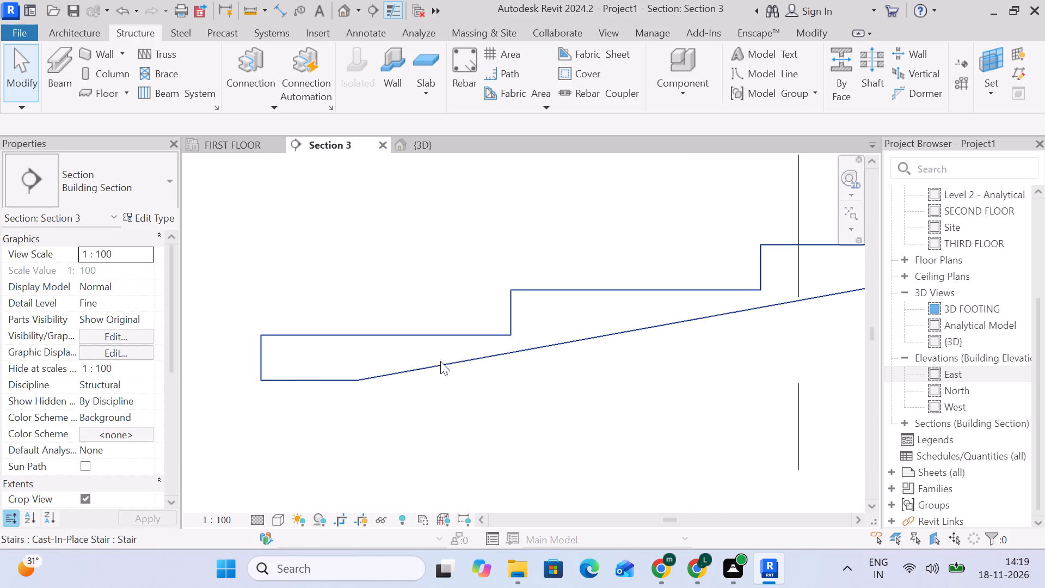
pyautogui.scroll(1, 268, 342)
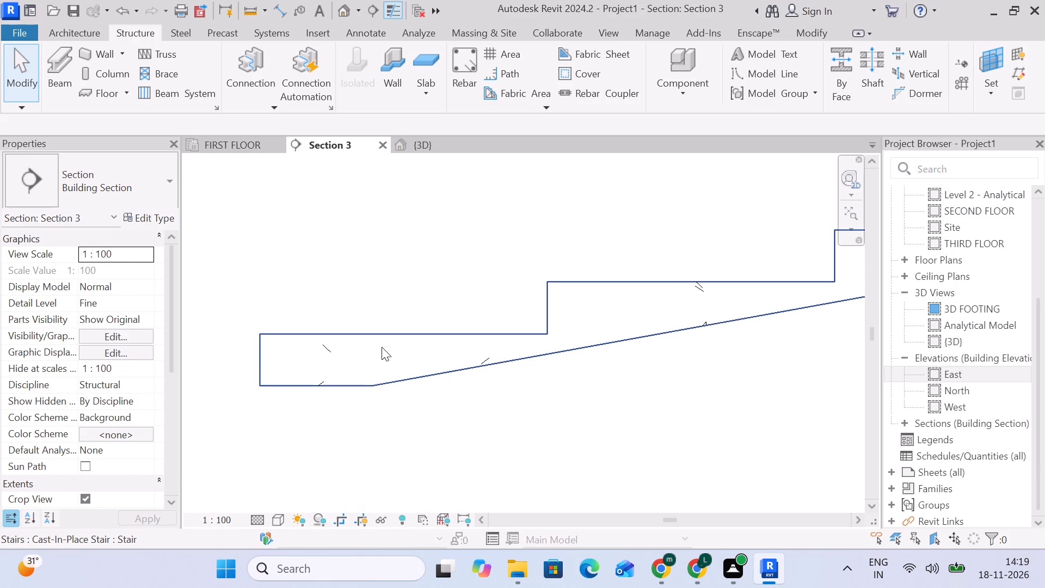
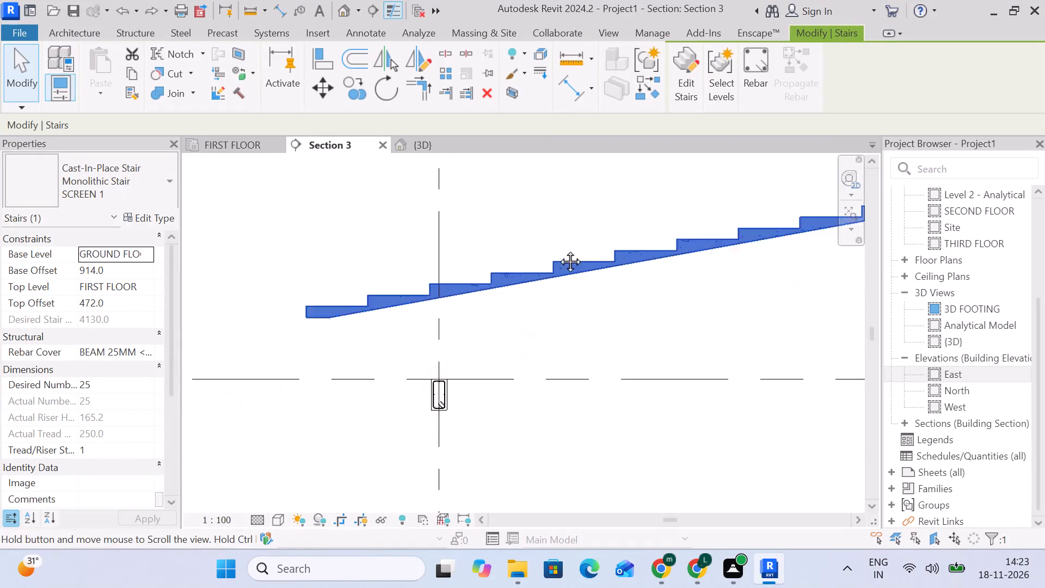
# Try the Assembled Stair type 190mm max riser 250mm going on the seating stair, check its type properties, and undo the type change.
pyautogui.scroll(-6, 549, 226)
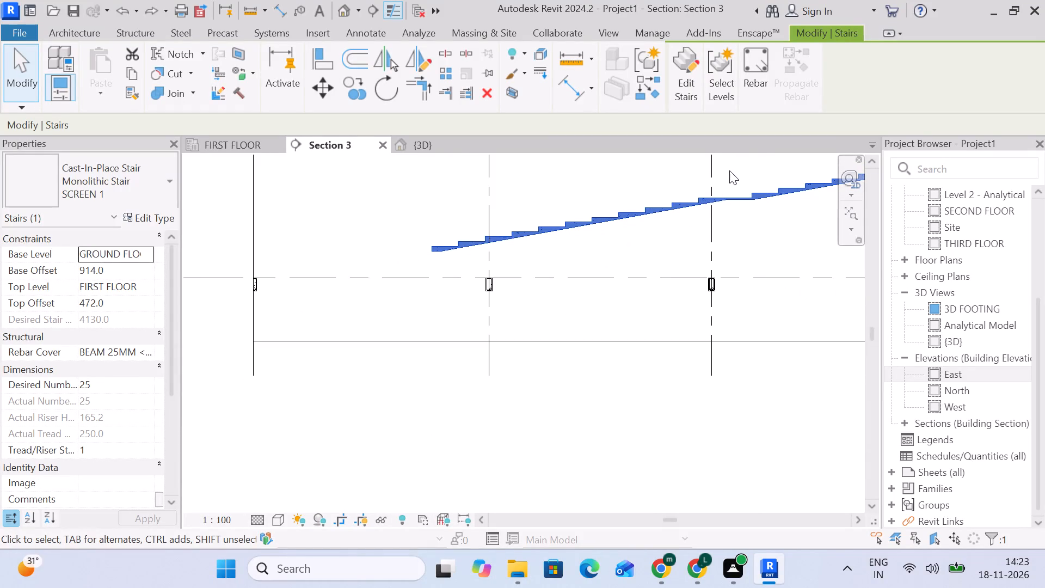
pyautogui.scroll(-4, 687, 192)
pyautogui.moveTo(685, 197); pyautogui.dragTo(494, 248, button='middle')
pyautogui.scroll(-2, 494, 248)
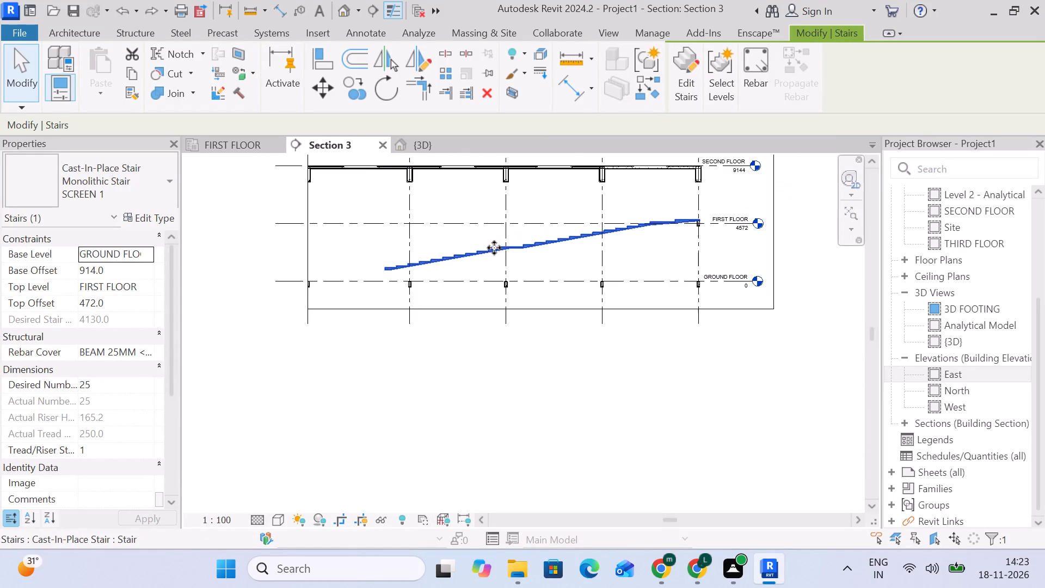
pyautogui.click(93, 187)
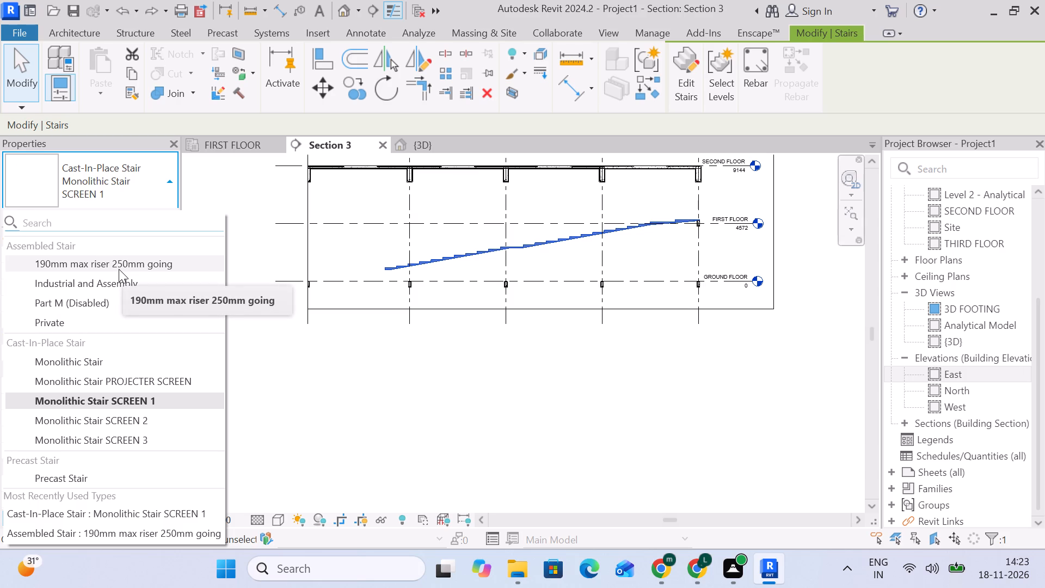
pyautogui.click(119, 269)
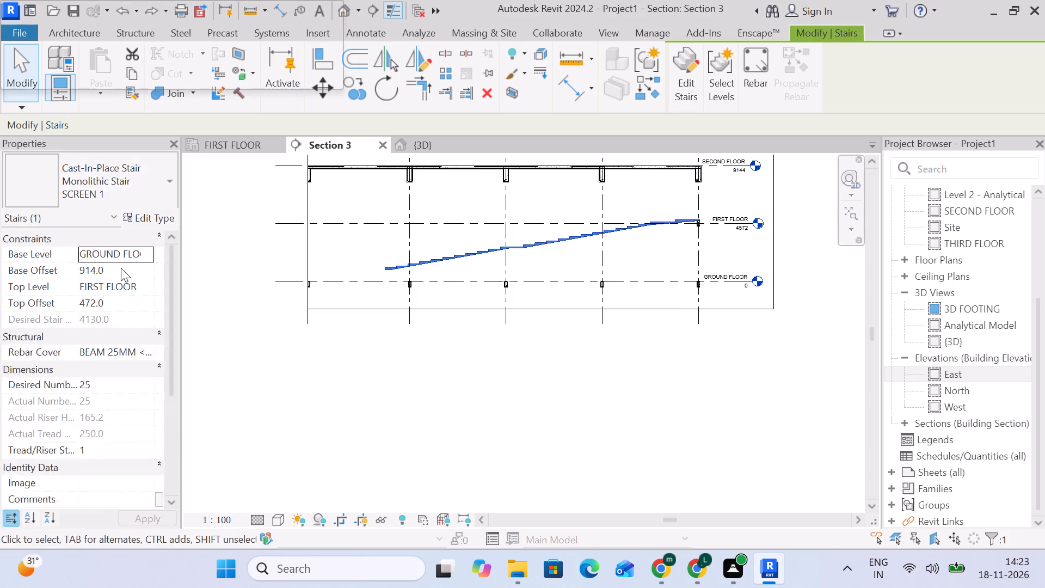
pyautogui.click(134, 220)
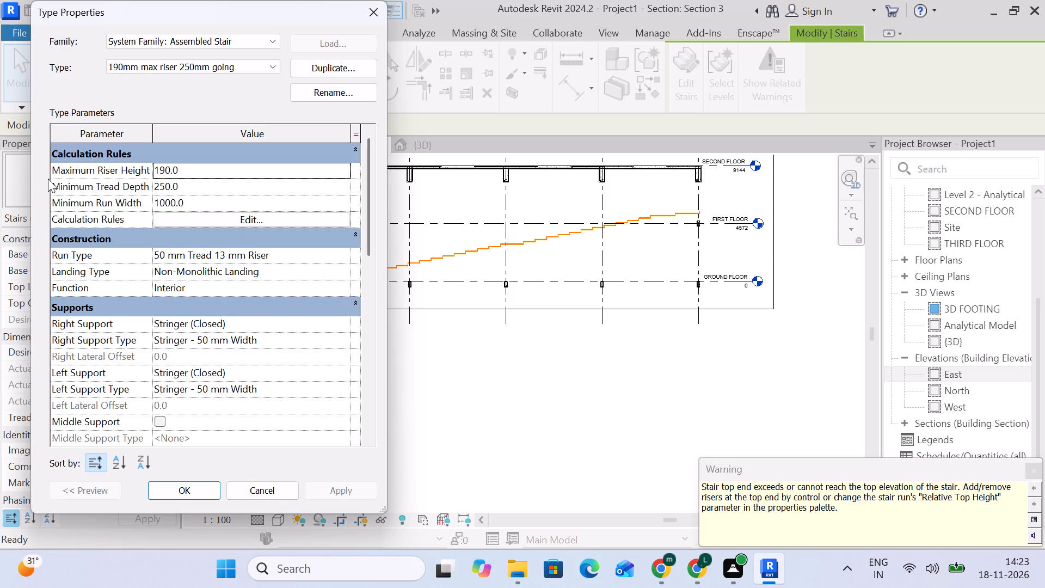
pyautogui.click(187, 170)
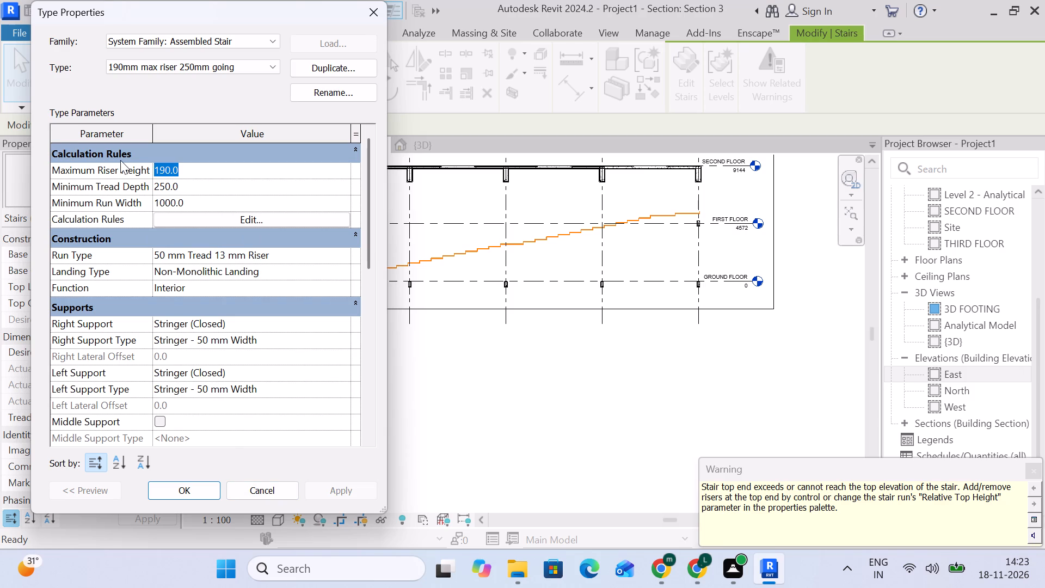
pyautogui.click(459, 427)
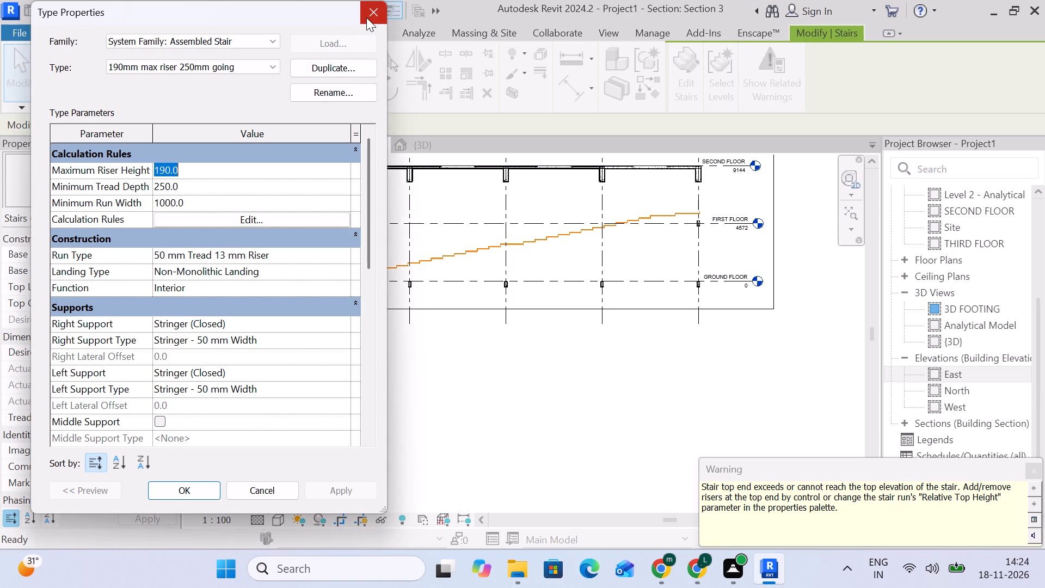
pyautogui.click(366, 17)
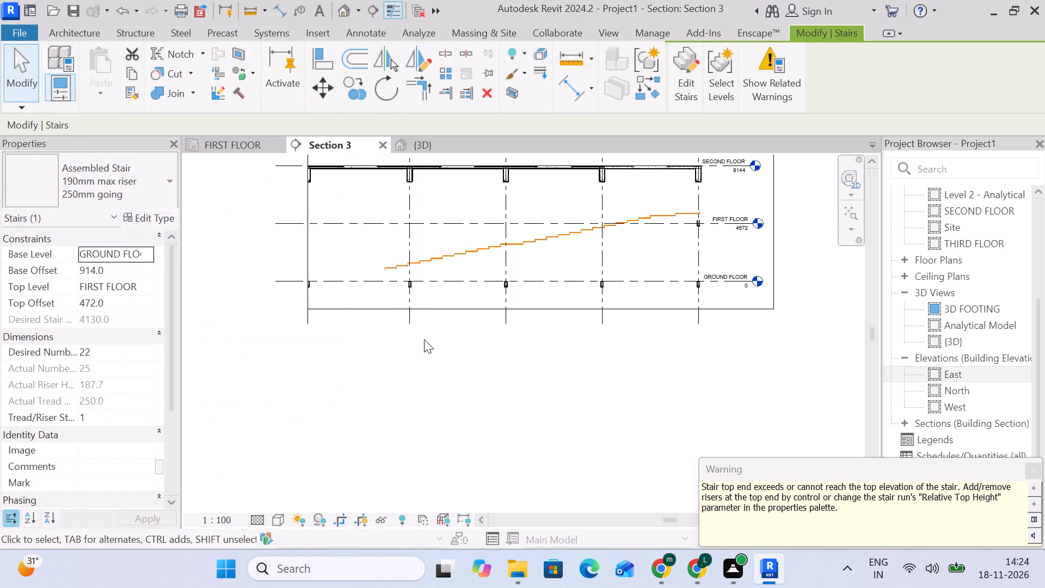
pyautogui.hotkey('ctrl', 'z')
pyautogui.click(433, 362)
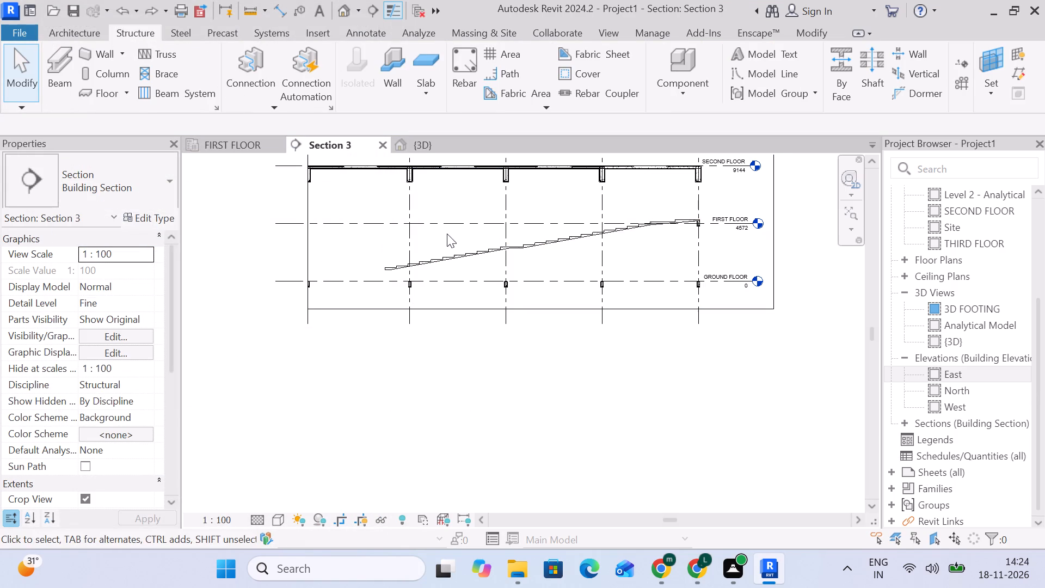
# Measure the front face height of the cast-in-place stair's lowest step in Section 3 with an aligned dimension, without placing it.
pyautogui.click(450, 267)
pyautogui.click(449, 263)
pyautogui.scroll(11, 431, 268)
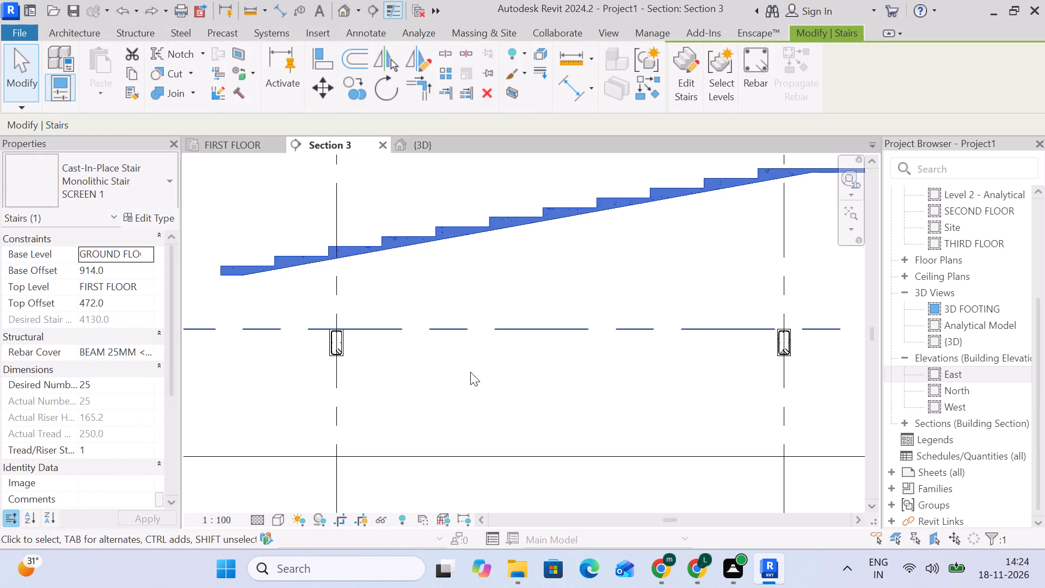
pyautogui.click(484, 403)
pyautogui.click(394, 246)
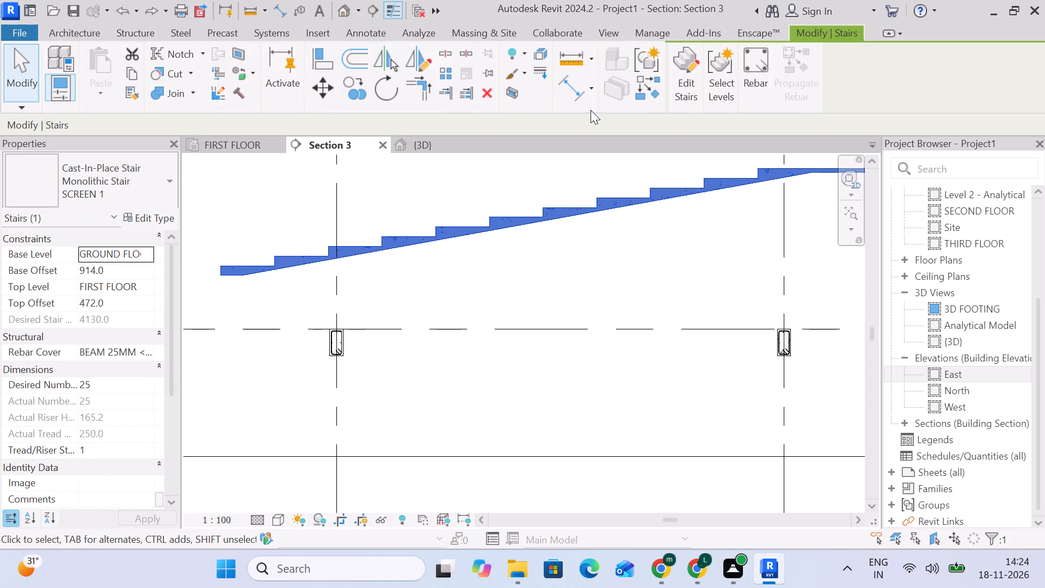
pyautogui.click(565, 90)
pyautogui.moveTo(367, 259); pyautogui.dragTo(612, 207, button='middle')
pyautogui.scroll(5, 494, 207)
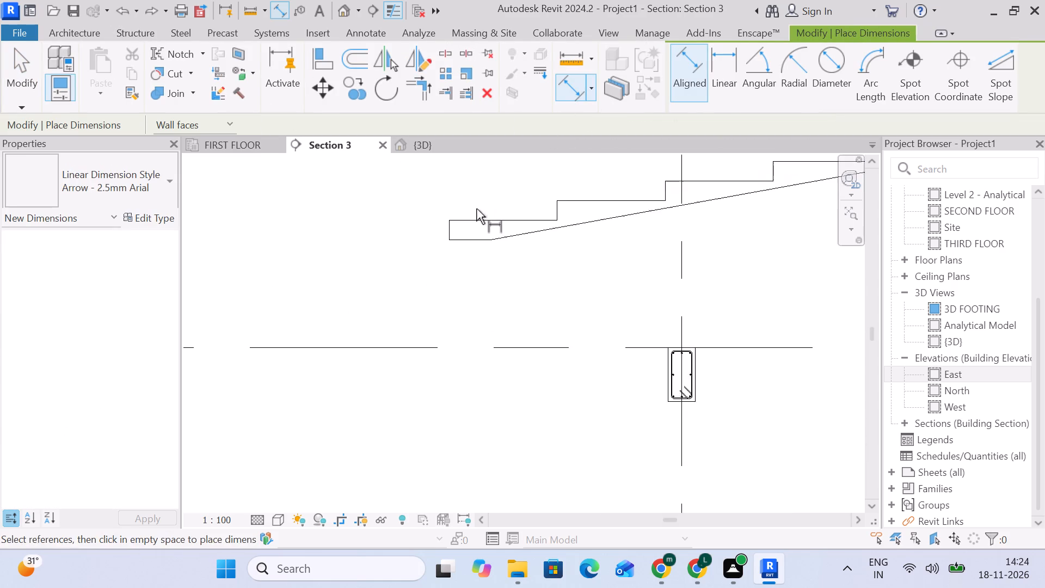
pyautogui.scroll(5, 476, 209)
pyautogui.scroll(3, 453, 254)
pyautogui.click(434, 256)
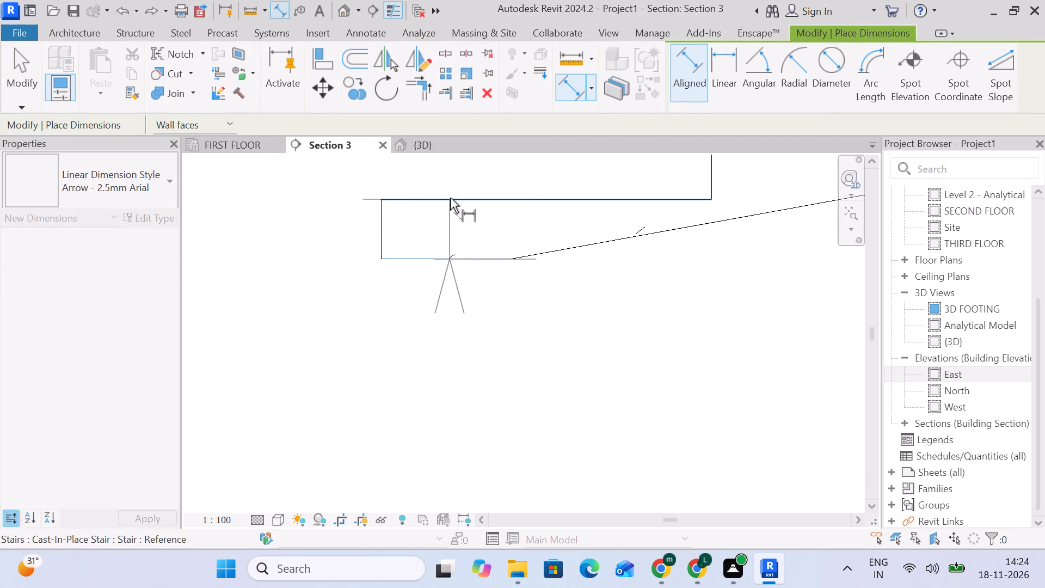
pyautogui.click(450, 198)
pyautogui.scroll(-11, 371, 210)
pyautogui.moveTo(389, 257); pyautogui.dragTo(458, 367, button='middle')
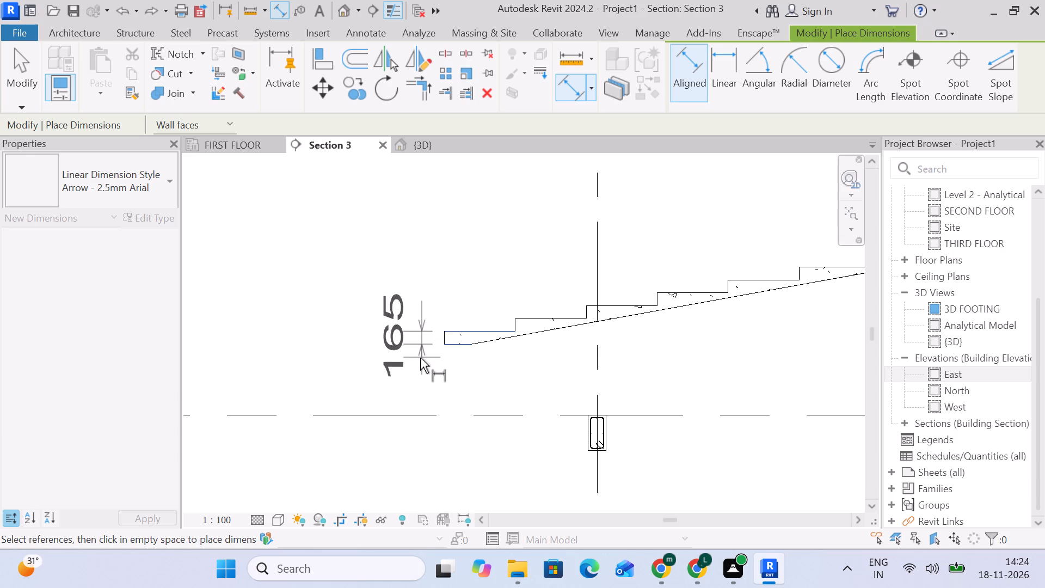
pyautogui.press('Escape')
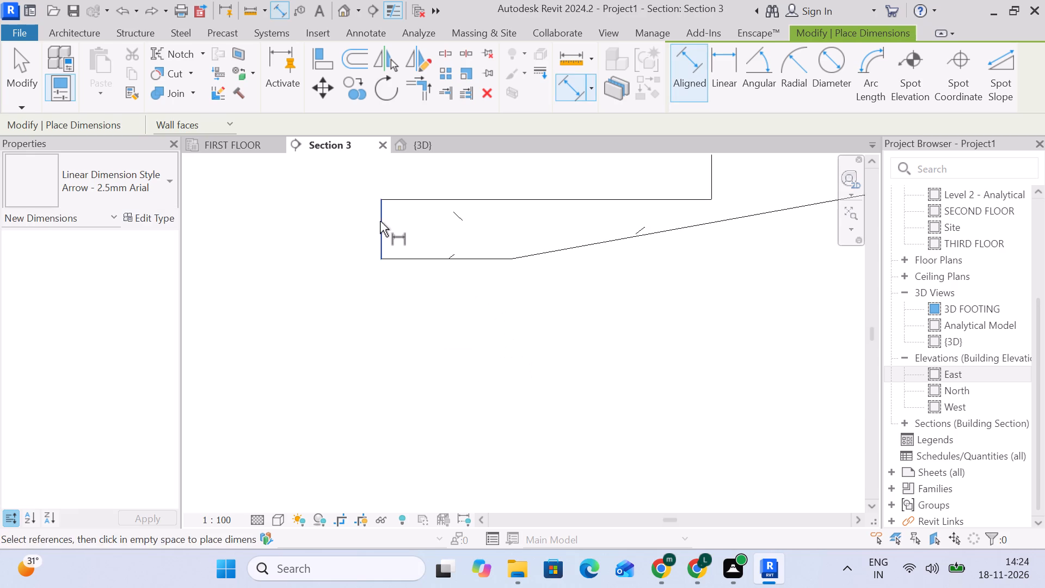
# Measure the tread depth of the stair's lowest step with an aligned dimension, without placing it.
pyautogui.click(445, 219)
pyautogui.click(370, 223)
pyautogui.click(381, 225)
pyautogui.scroll(-2, 459, 235)
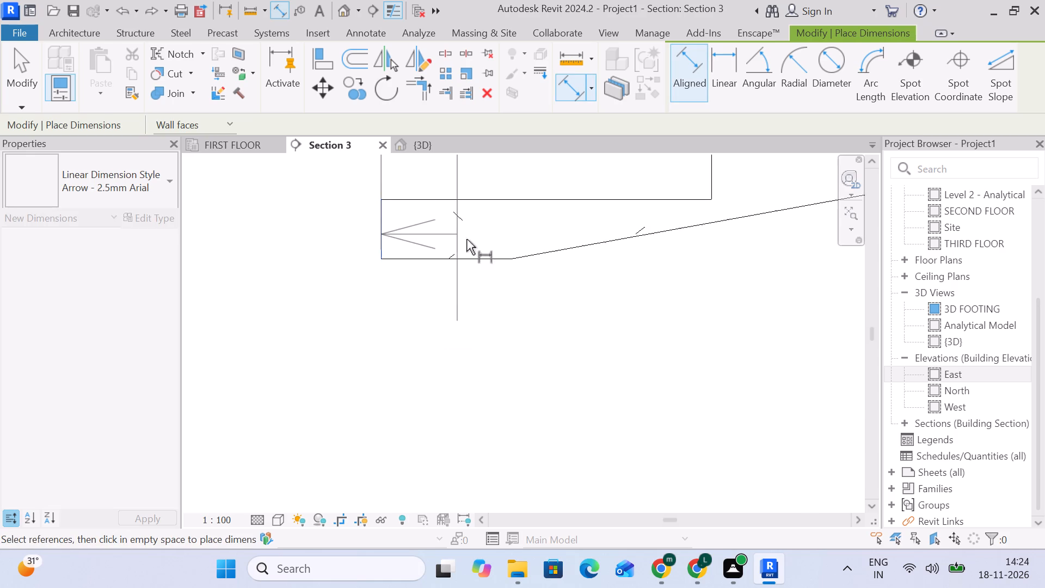
pyautogui.scroll(-2, 466, 239)
pyautogui.moveTo(487, 256); pyautogui.dragTo(416, 316, button='middle')
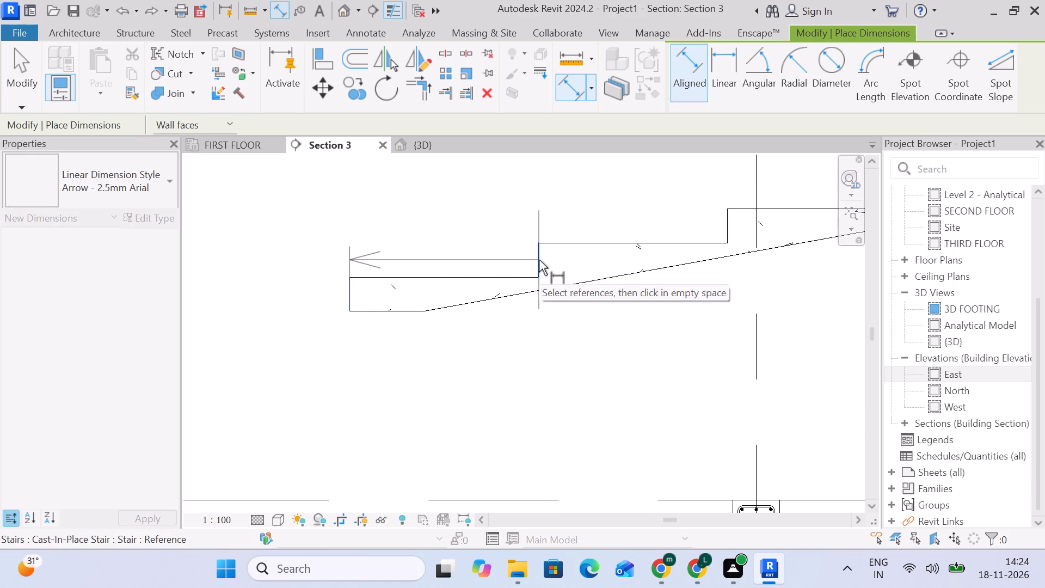
pyautogui.click(539, 260)
pyautogui.press('Escape')
pyautogui.scroll(-10, 519, 235)
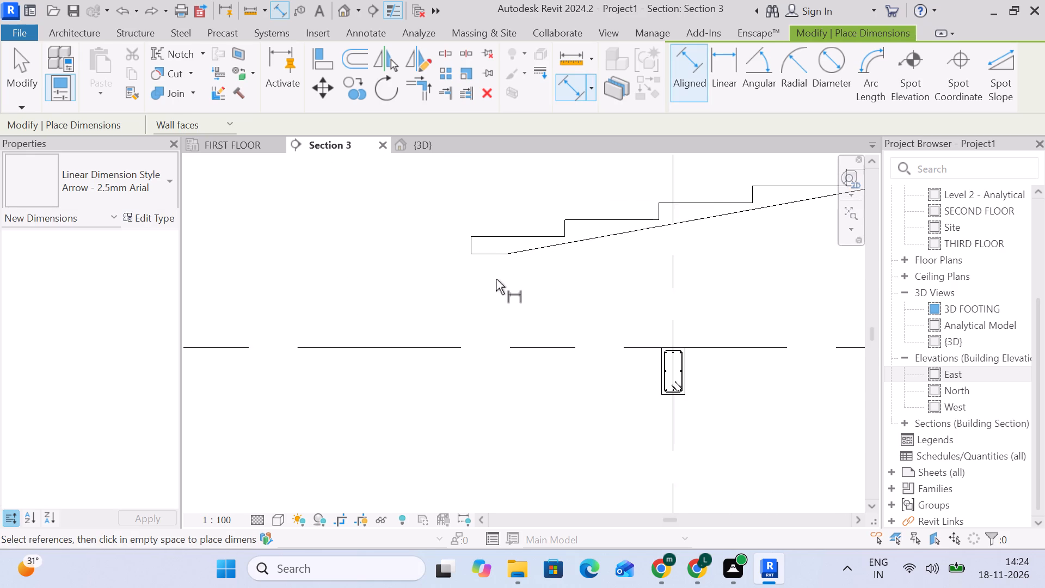
pyautogui.scroll(-7, 495, 279)
pyautogui.press('Escape')
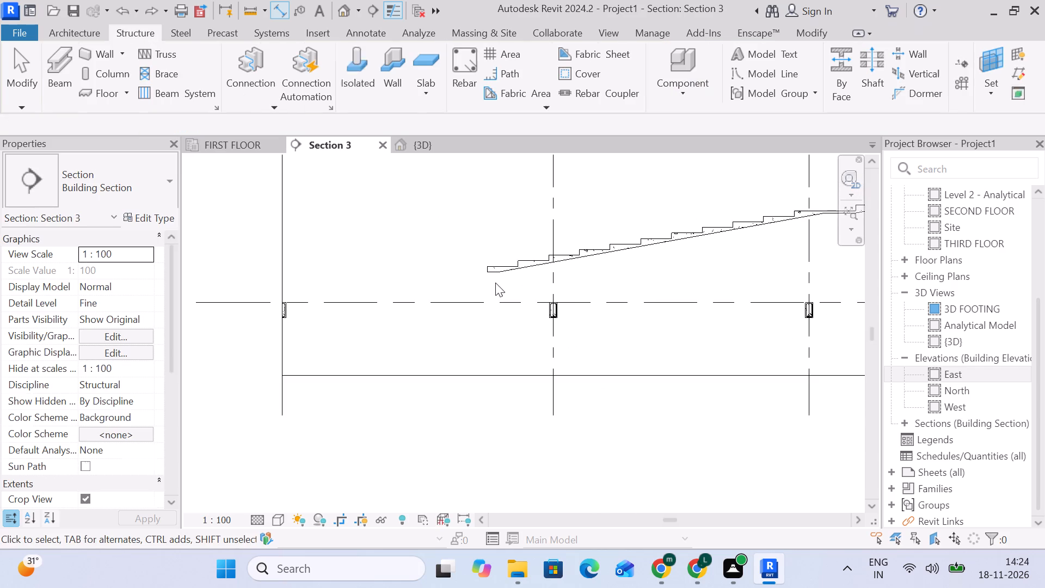
# Change the seating stair to Assembled Stair 190mm max riser 250mm going and duplicate that type under the suggested name.
pyautogui.click(490, 273)
pyautogui.click(130, 159)
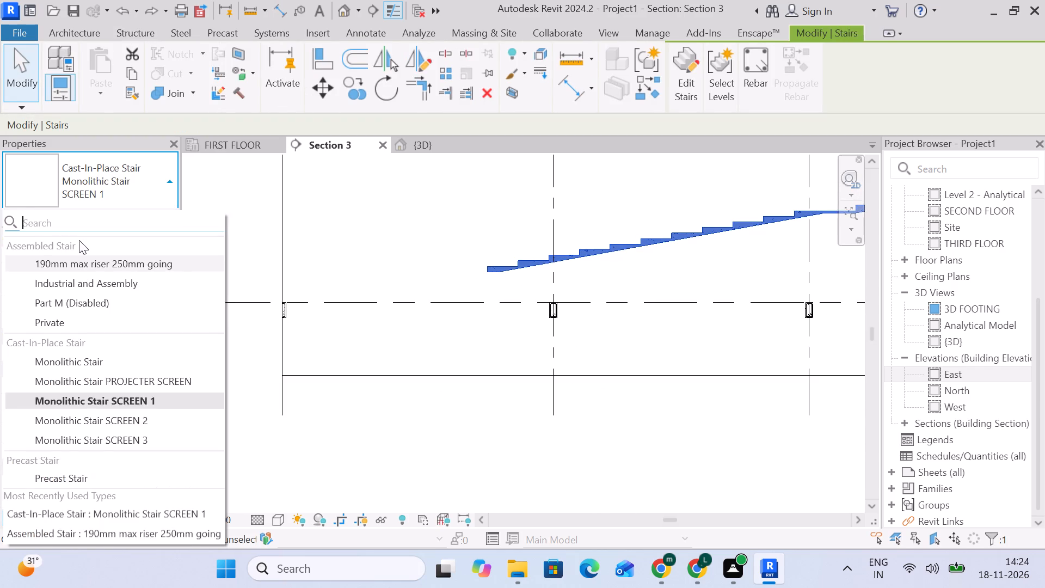
pyautogui.click(82, 258)
pyautogui.click(130, 217)
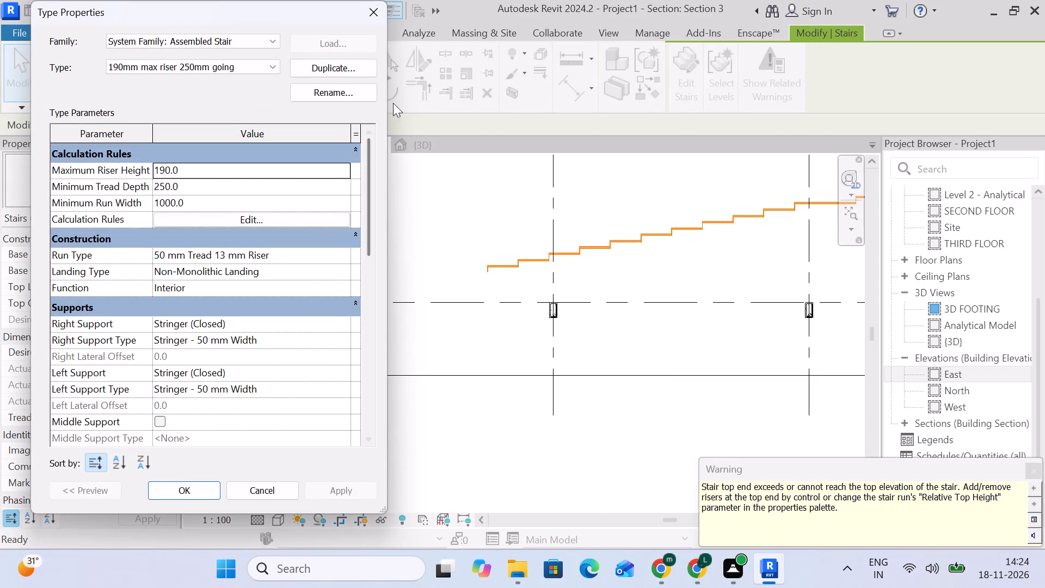
pyautogui.click(362, 70)
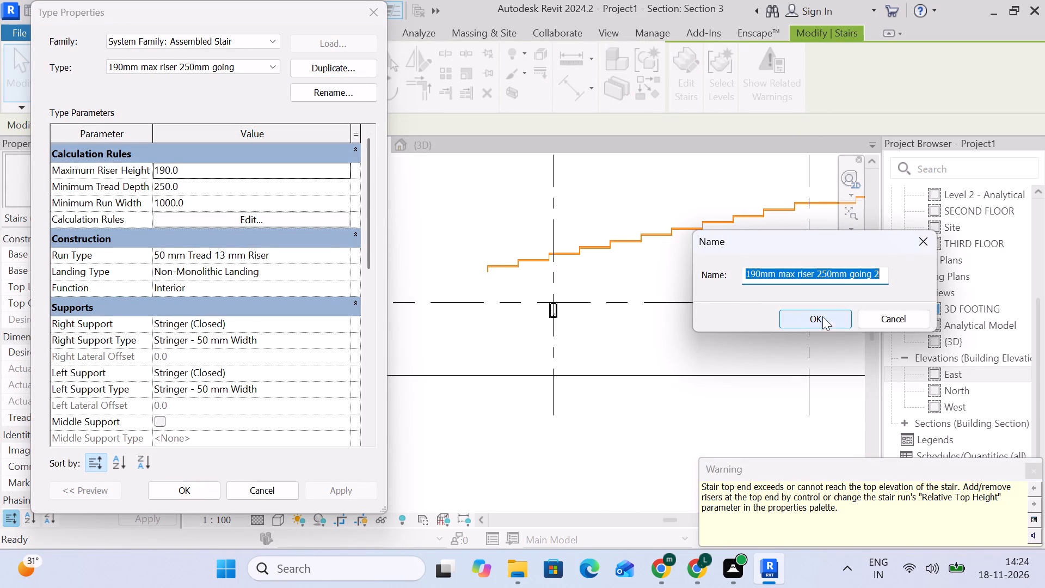
pyautogui.click(826, 317)
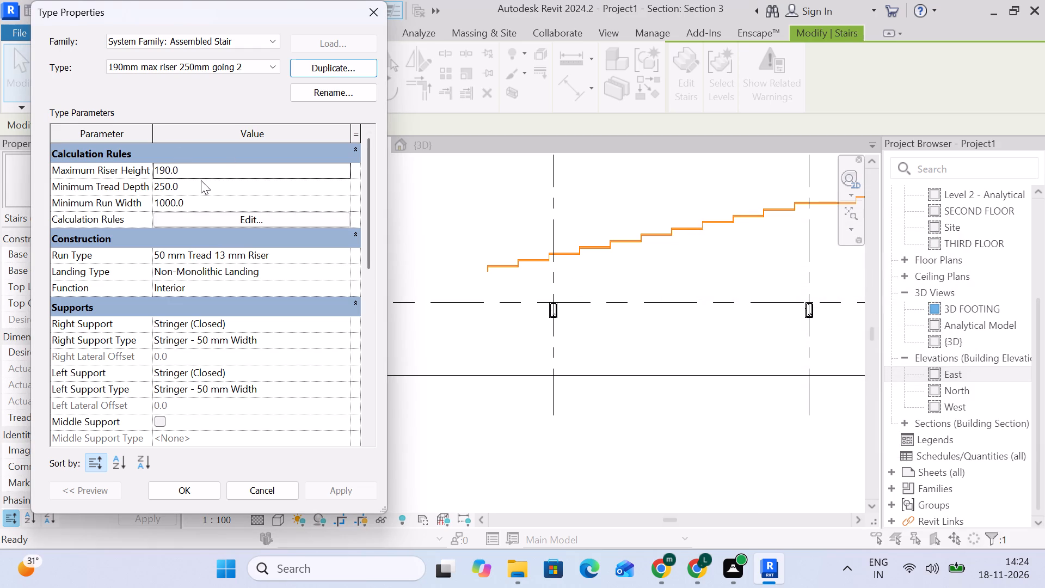
# Set the duplicated stair type's maximum riser height to 165 mm and minimum tread depth to 914 mm, and apply the changes.
pyautogui.click(205, 171)
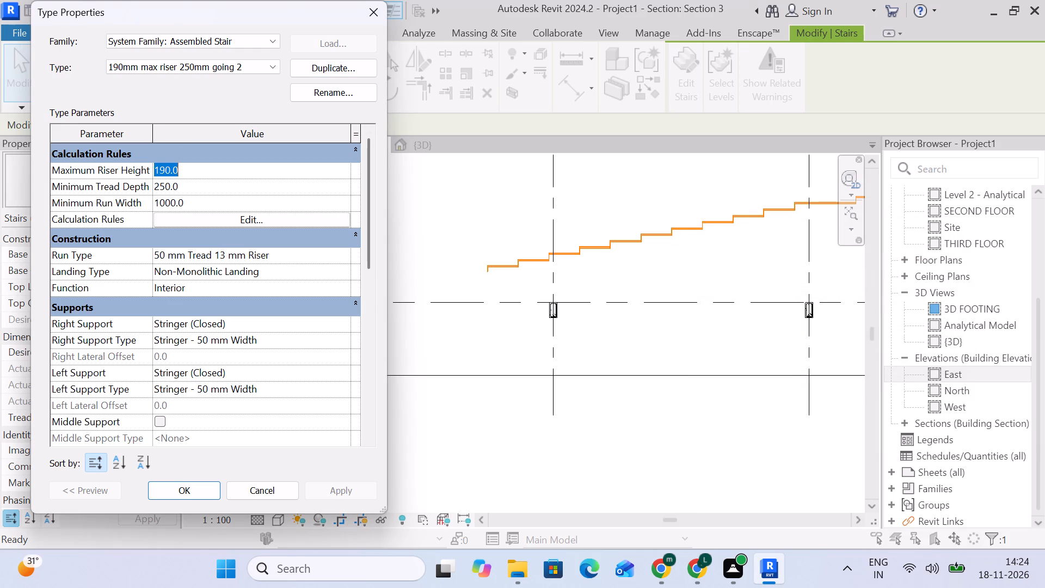
pyautogui.press('1')
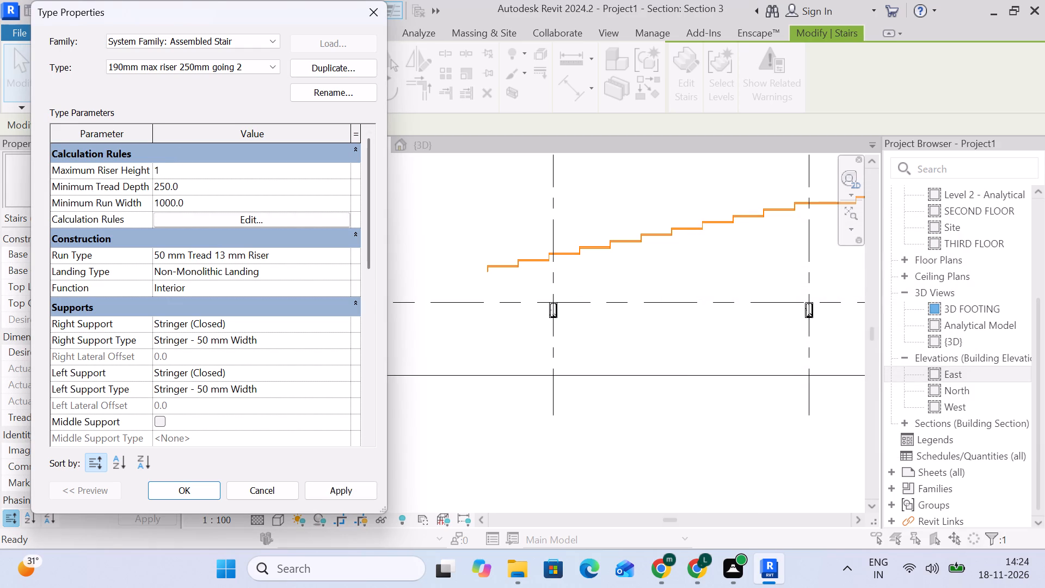
pyautogui.write('65')
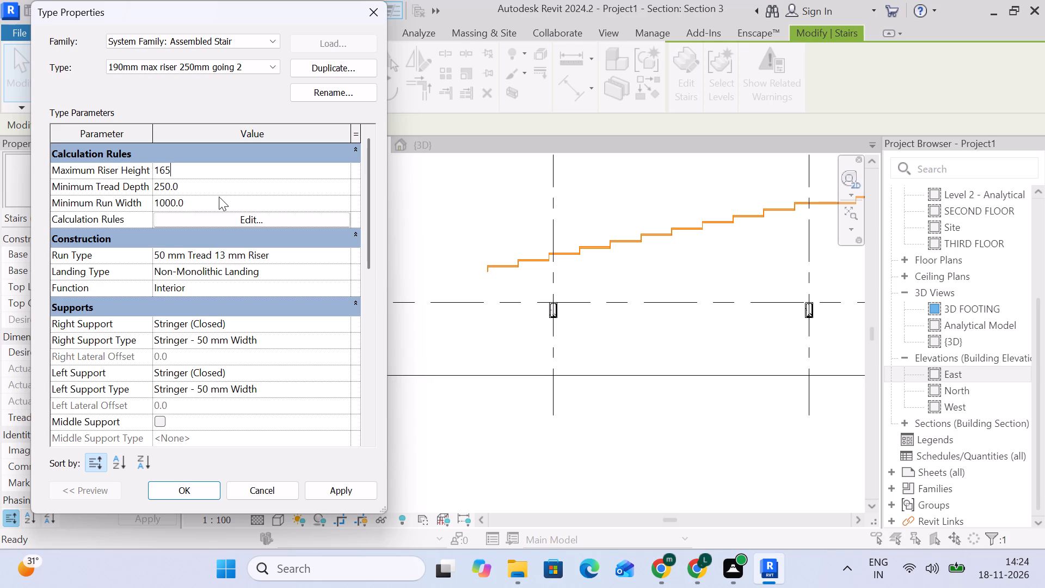
pyautogui.click(215, 192)
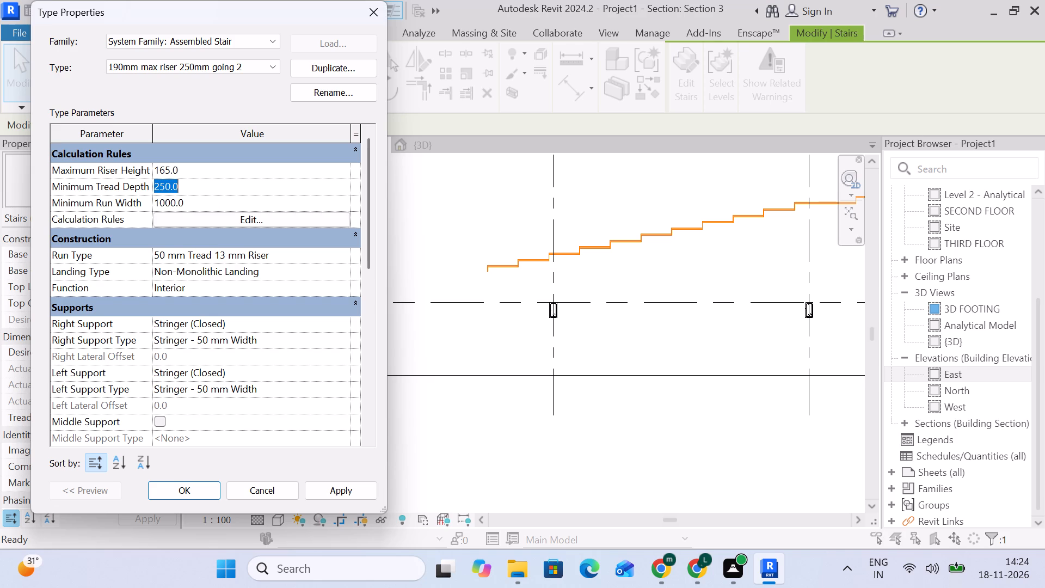
pyautogui.write('91')
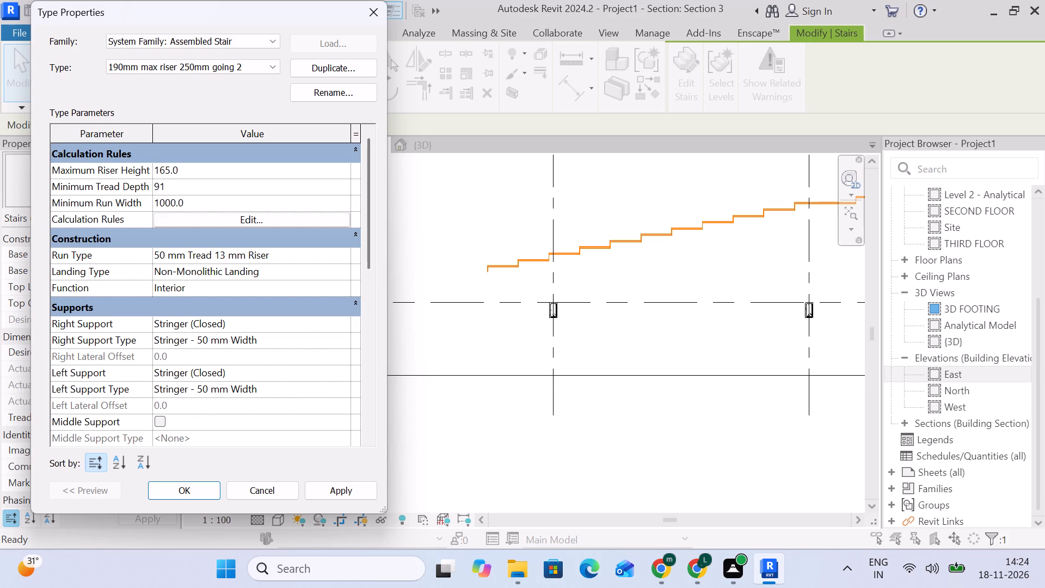
pyautogui.press('4')
pyautogui.click(469, 230)
pyautogui.click(346, 490)
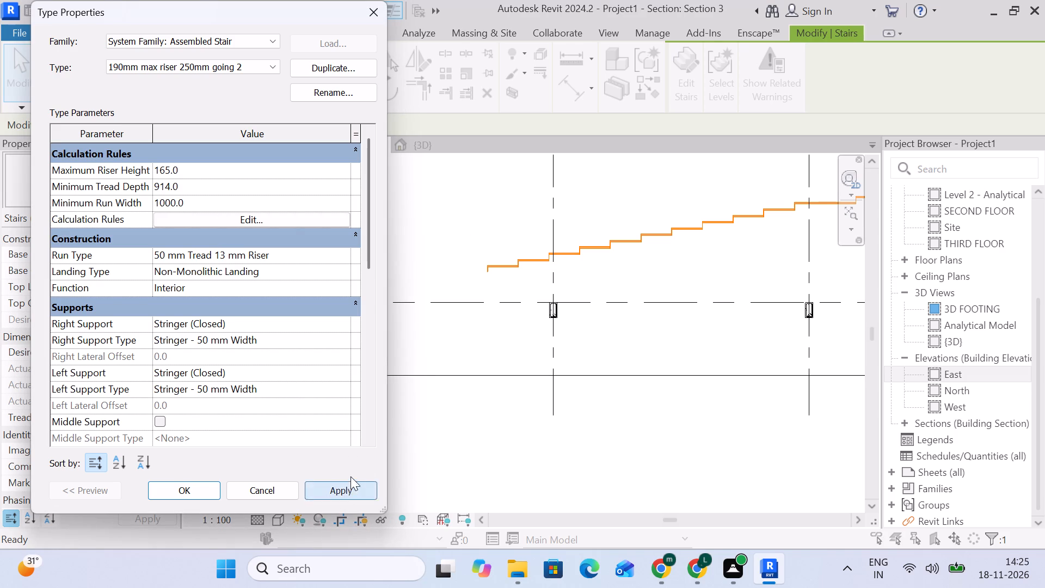
pyautogui.click(194, 487)
# Set the duplicated assembled stair type's minimum run width to 5' (1524 mm) and apply the change.
pyautogui.click(539, 265)
pyautogui.scroll(9, 509, 274)
pyautogui.scroll(11, 466, 239)
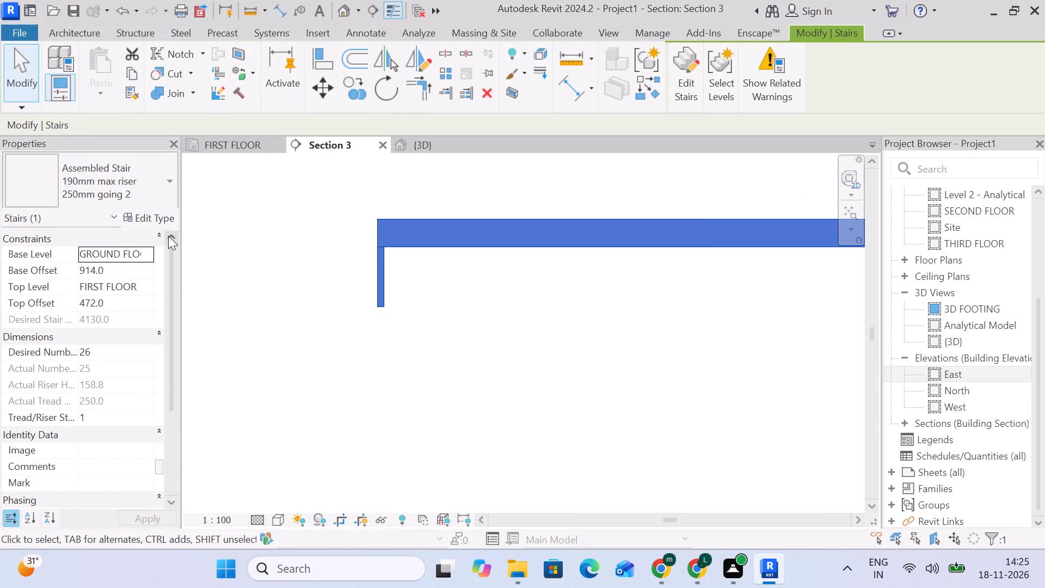
pyautogui.click(153, 218)
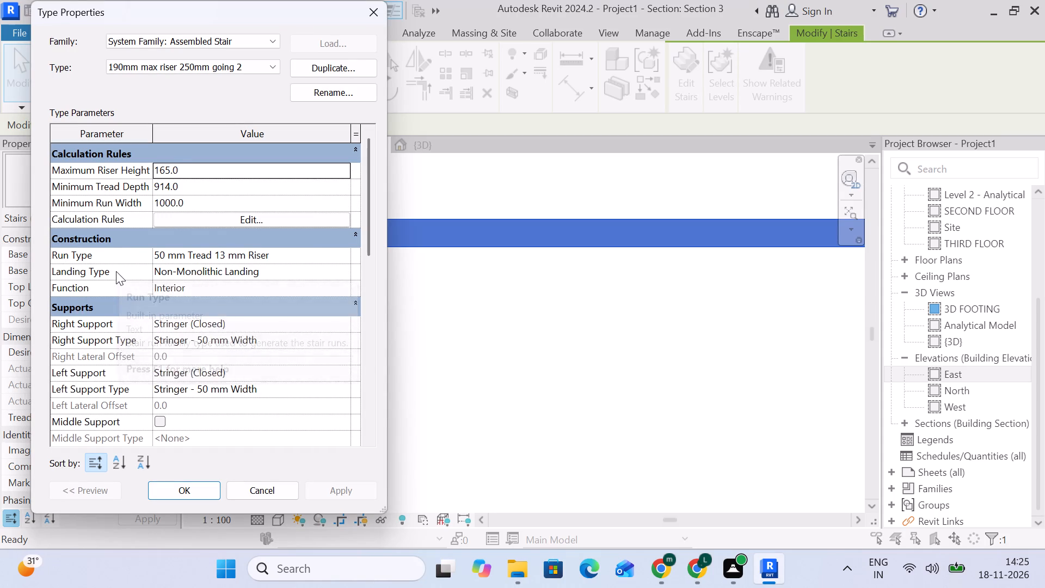
pyautogui.scroll(-1, 116, 271)
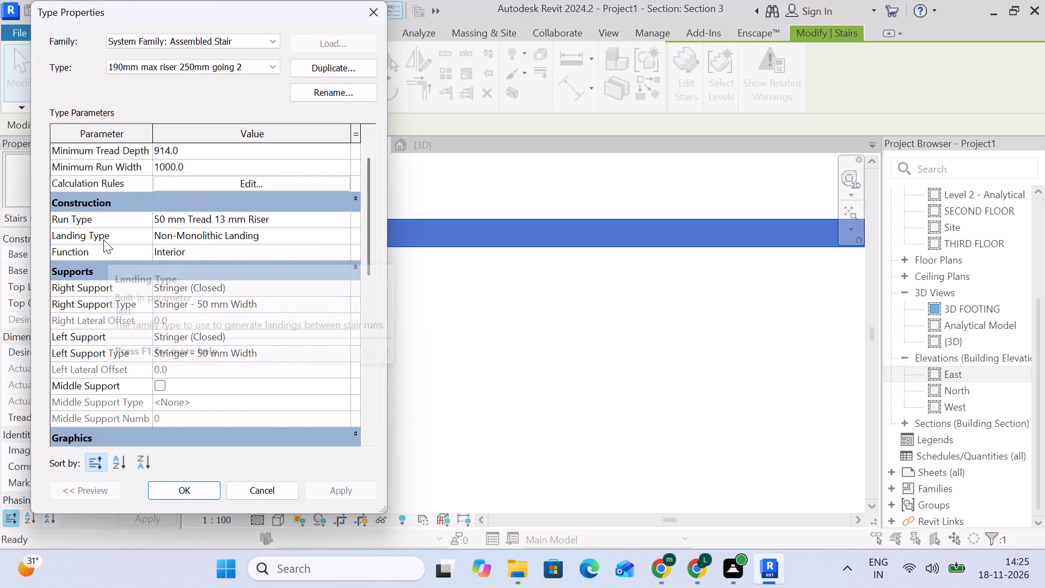
pyautogui.scroll(-2, 131, 234)
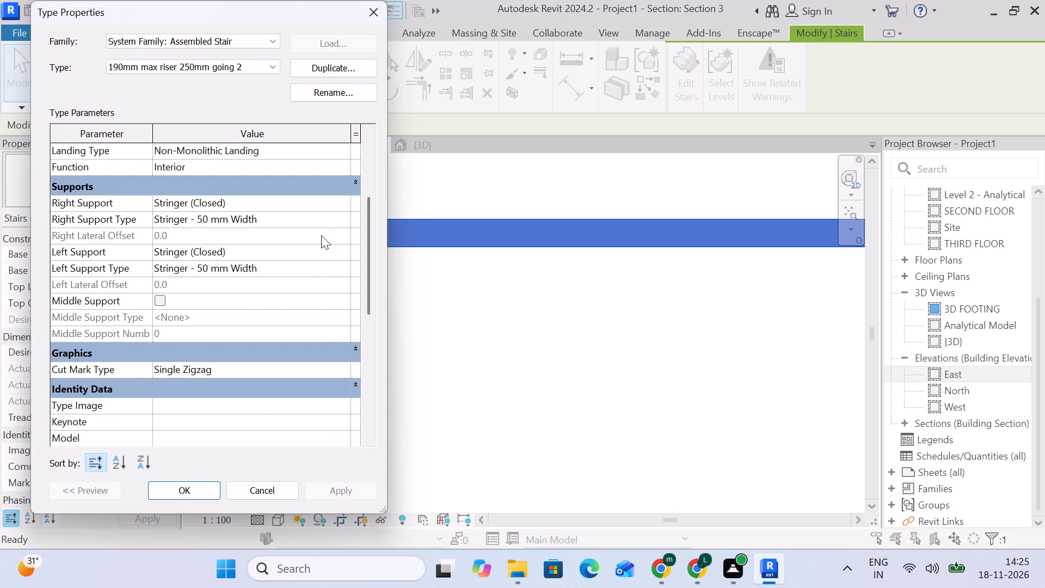
pyautogui.scroll(-2, 302, 235)
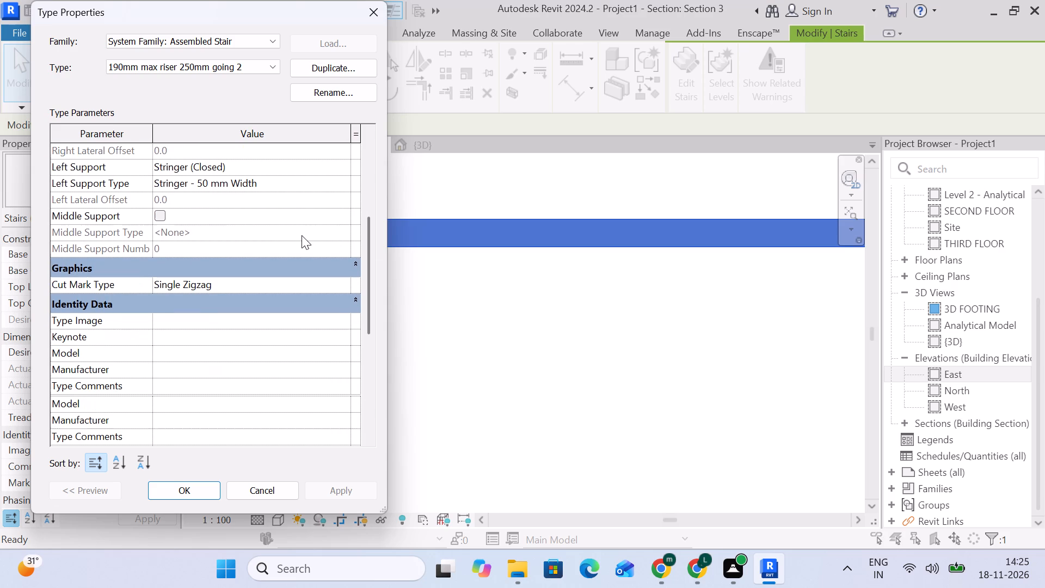
pyautogui.scroll(-3, 299, 236)
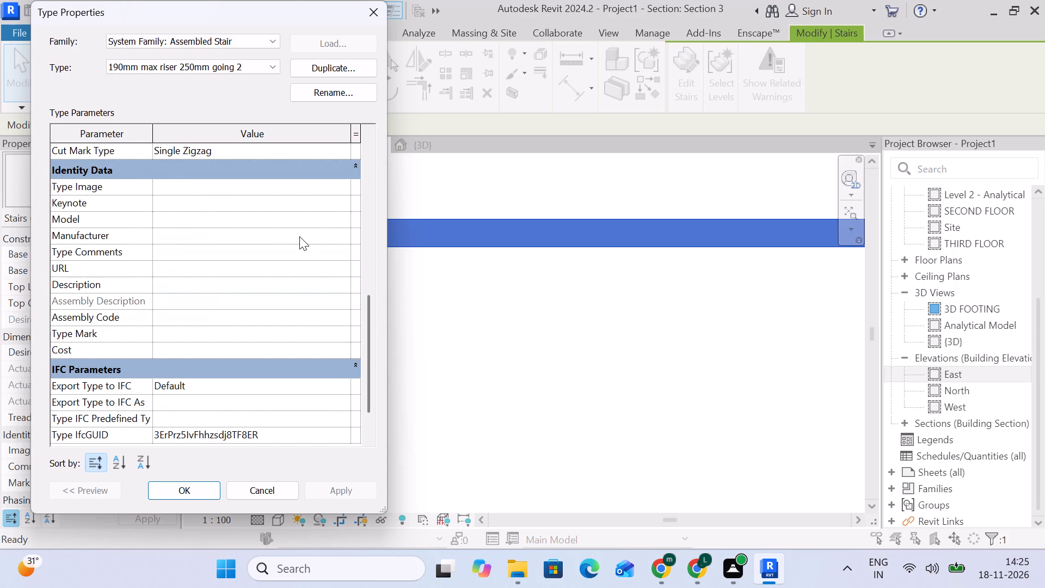
pyautogui.scroll(-4, 299, 236)
pyautogui.scroll(7, 298, 239)
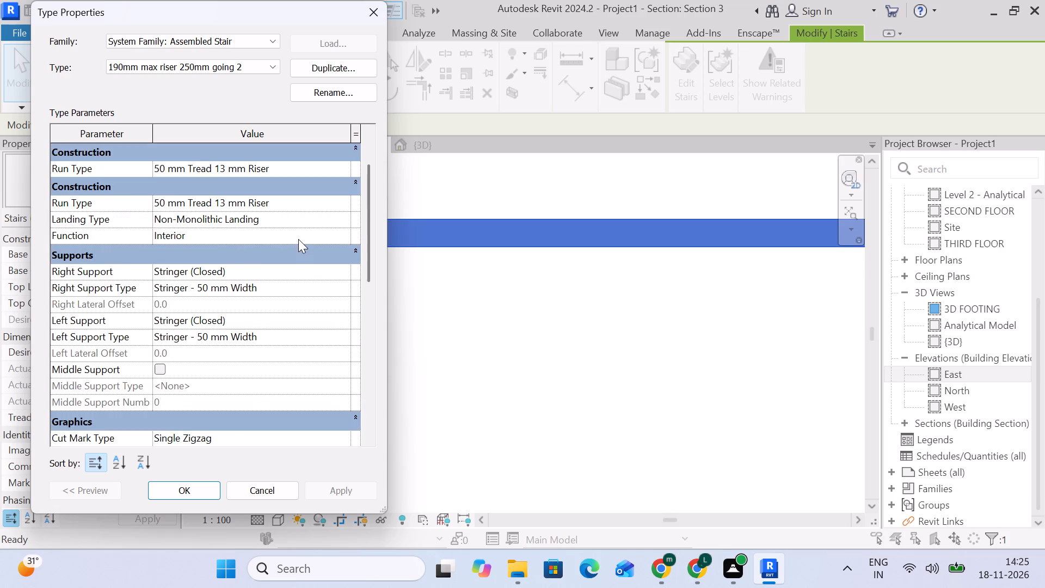
pyautogui.scroll(4, 290, 242)
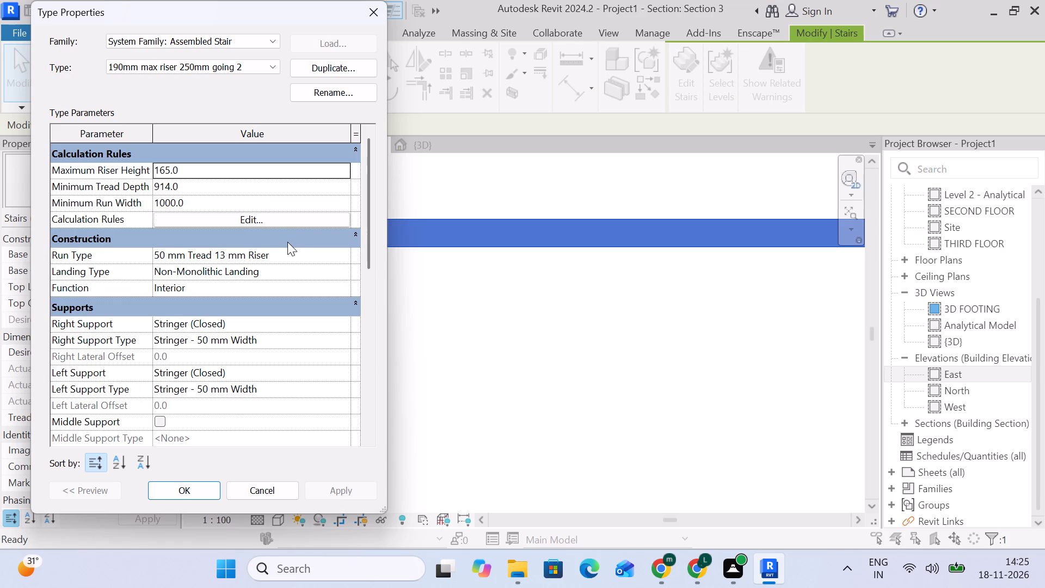
pyautogui.click(199, 197)
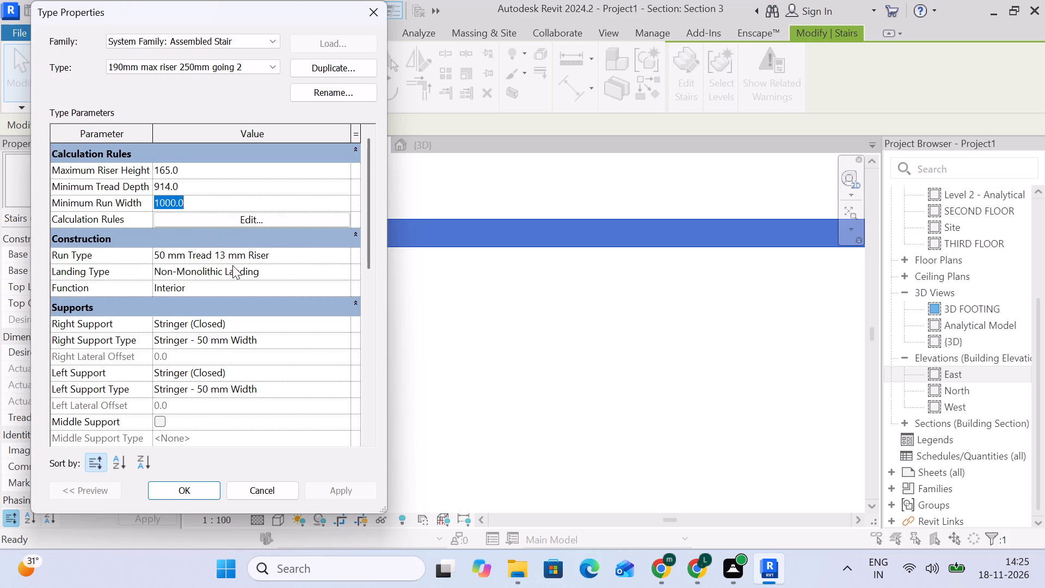
pyautogui.press('4')
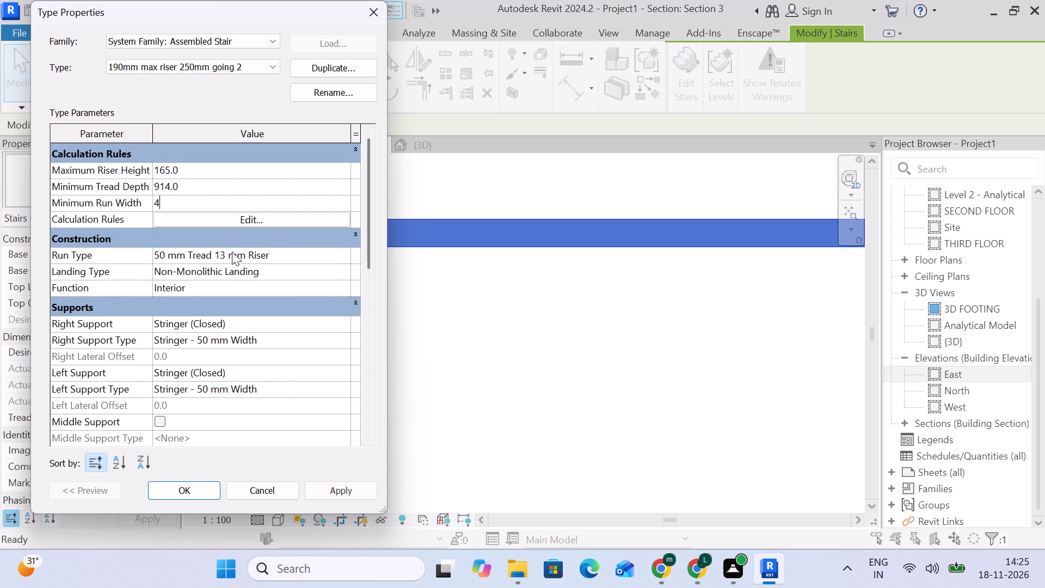
pyautogui.hotkey('shift', '"')
pyautogui.moveTo(196, 207); pyautogui.dragTo(122, 206)
pyautogui.press('5')
pyautogui.press("'")
pyautogui.press('Return')
pyautogui.click(345, 486)
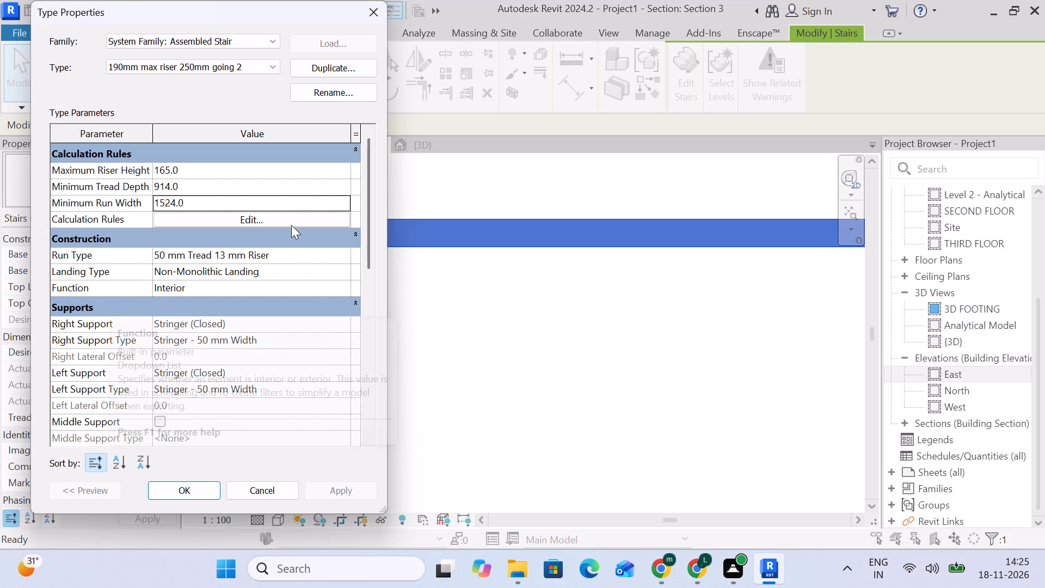
pyautogui.click(173, 482)
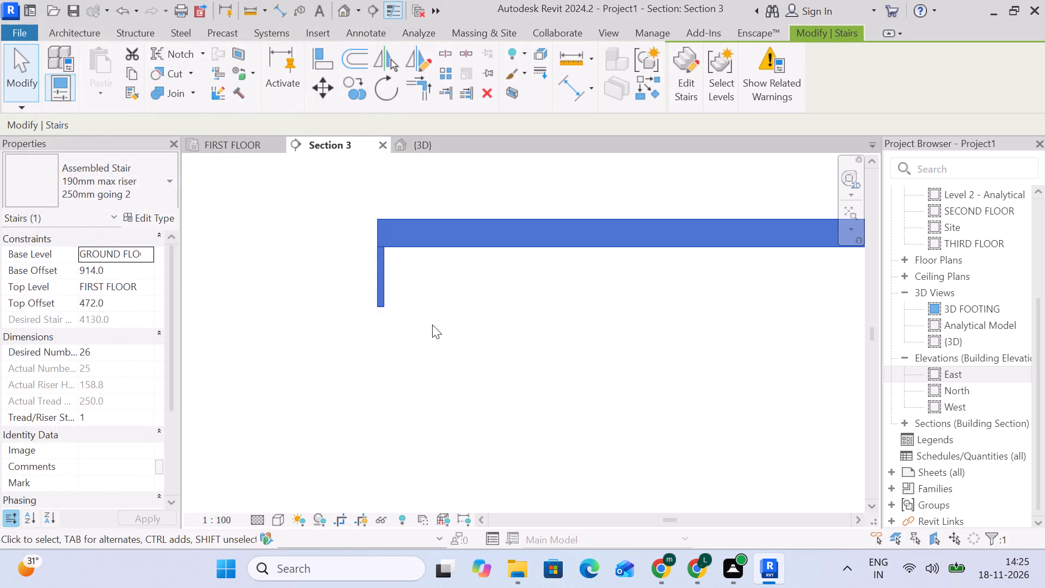
# Review the warnings related to the seating stair and expand the Warning 1 entry to check the element it concerns.
pyautogui.click(493, 314)
pyautogui.scroll(-20, 414, 283)
pyautogui.scroll(-2, 414, 283)
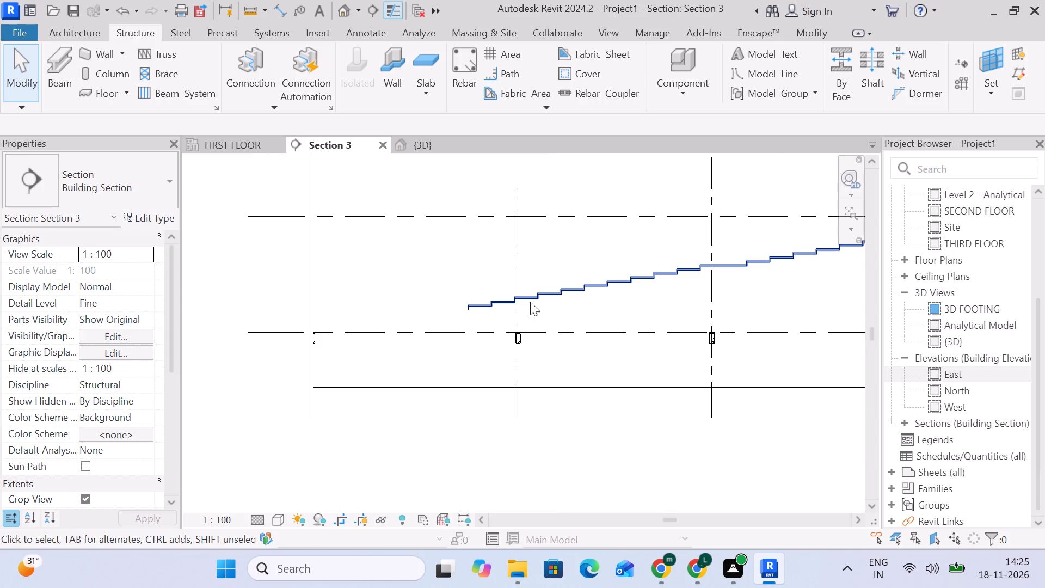
pyautogui.click(549, 287)
pyautogui.click(769, 73)
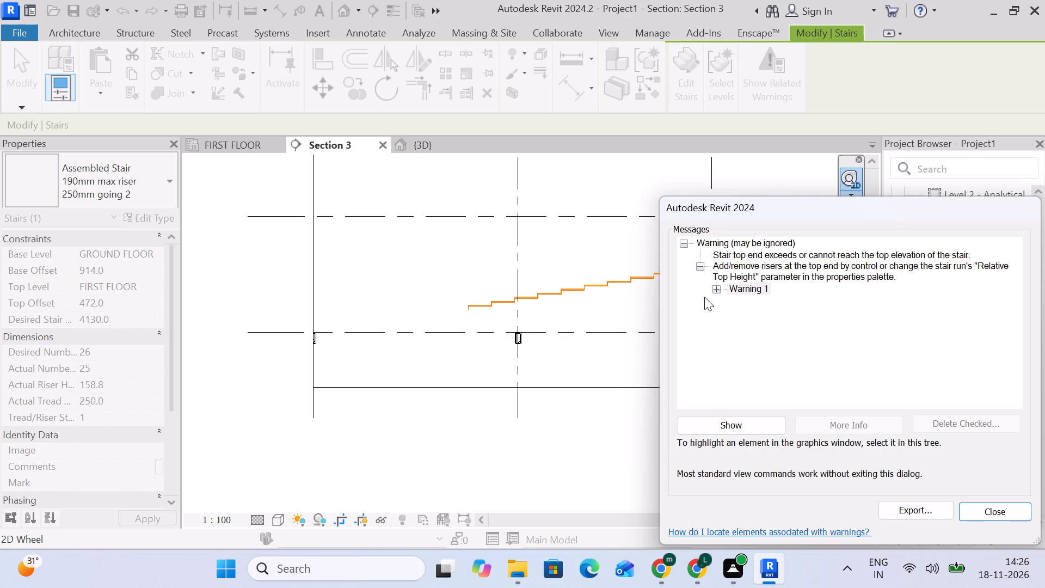
pyautogui.click(717, 291)
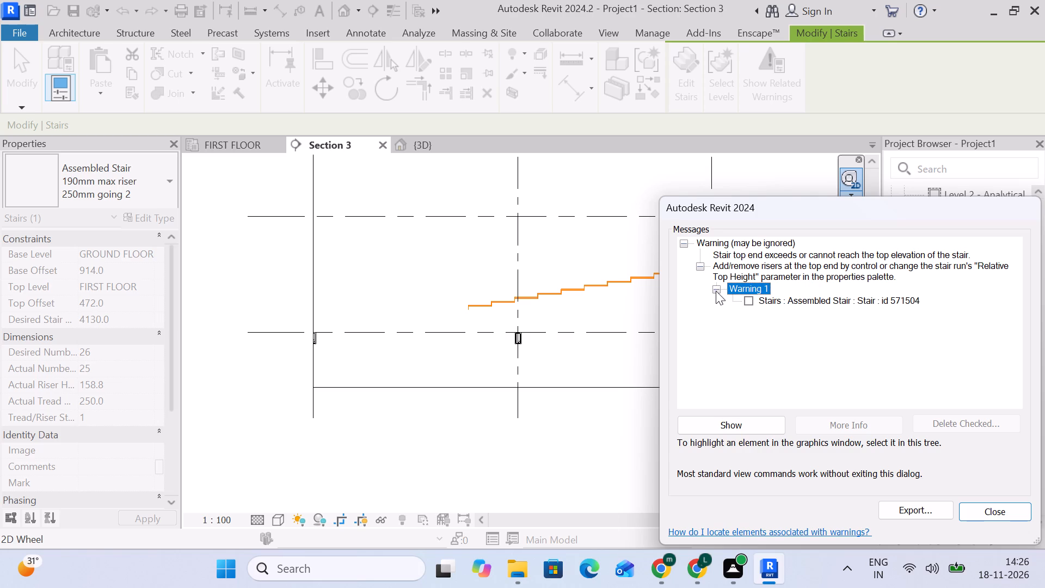
pyautogui.click(680, 286)
pyautogui.click(593, 254)
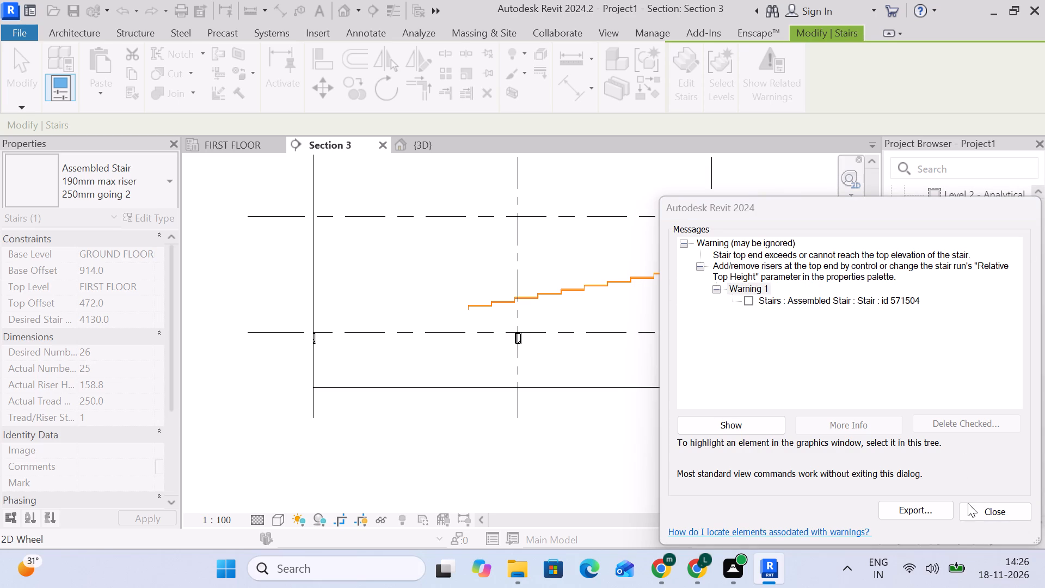
pyautogui.click(989, 512)
# Place an aligned dimension from the bottom of the stair's lowest riser down to the ground floor level line in Section 3.
pyautogui.click(476, 310)
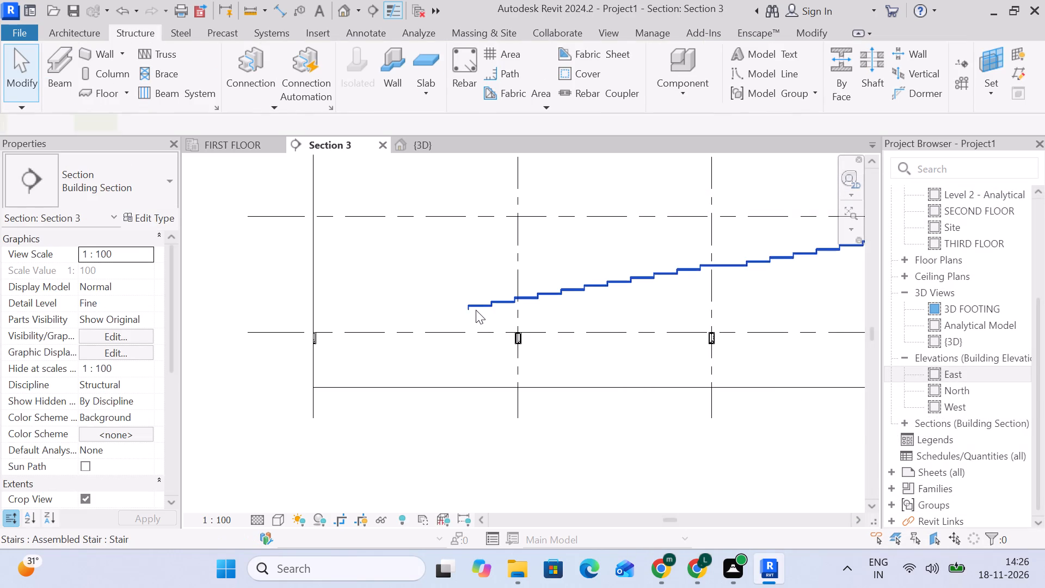
pyautogui.scroll(18, 475, 309)
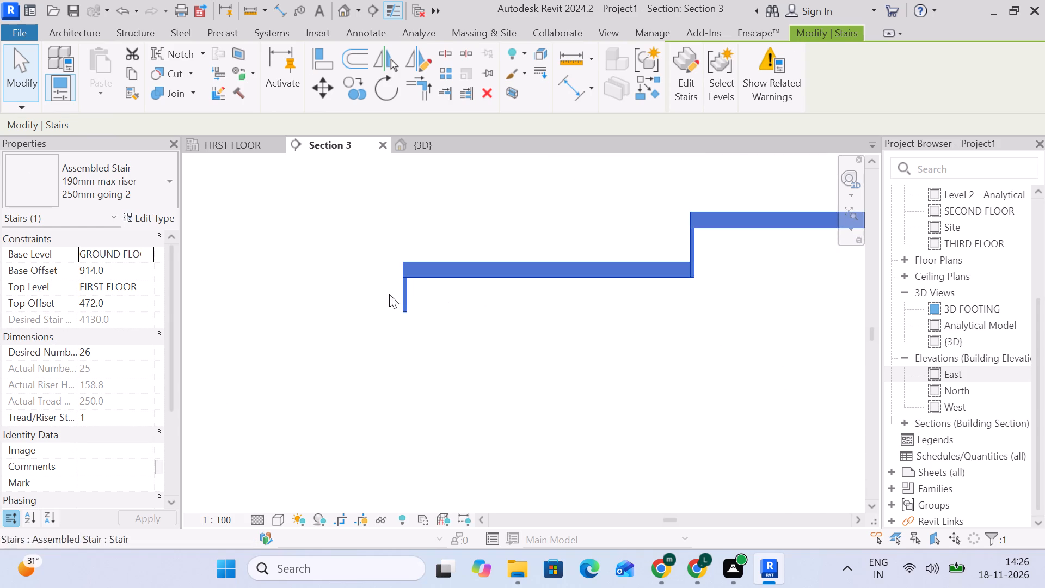
pyautogui.click(568, 93)
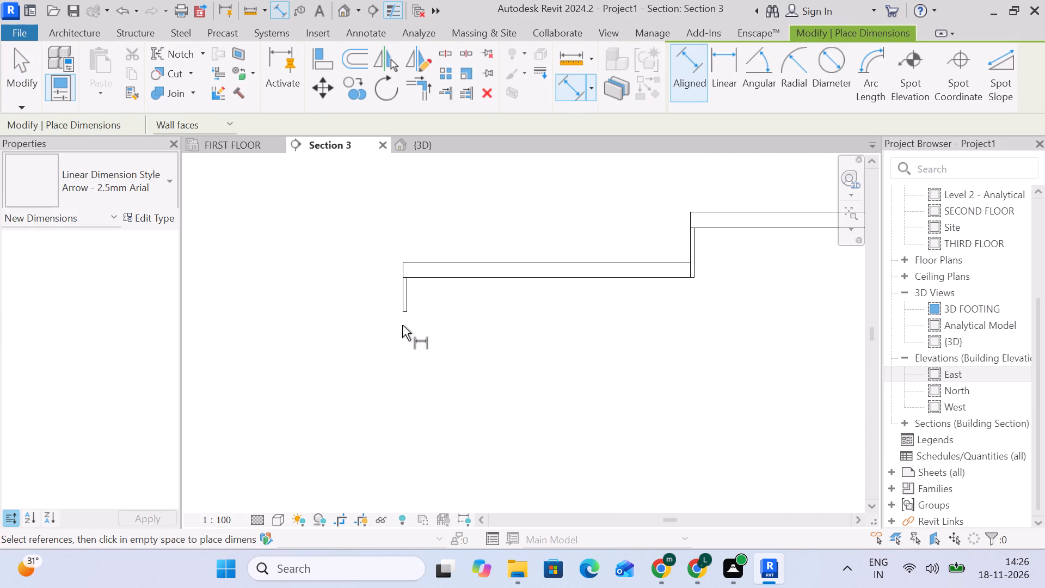
pyautogui.scroll(9, 404, 326)
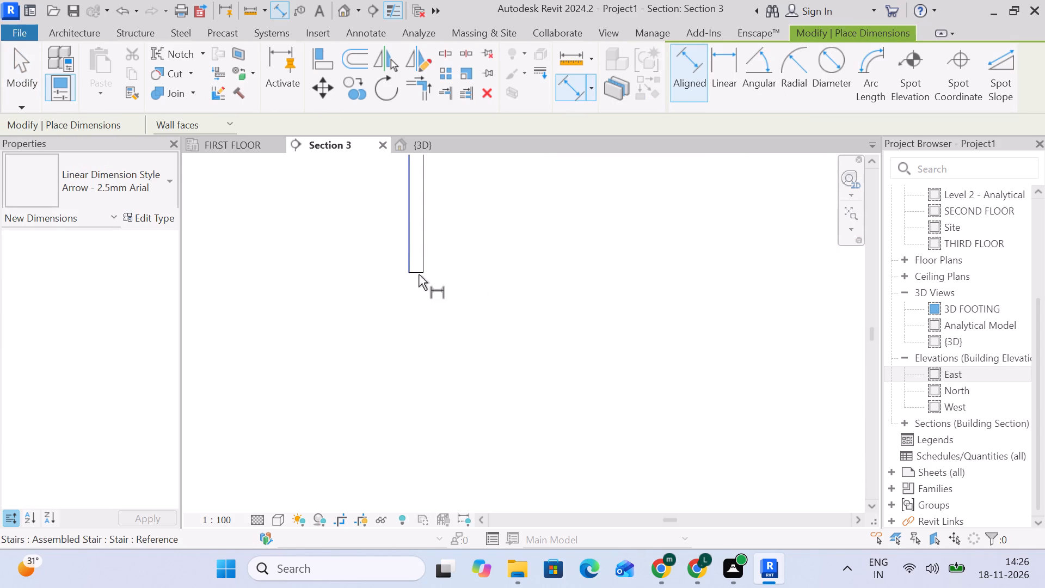
pyautogui.click(419, 274)
pyautogui.scroll(-17, 396, 339)
pyautogui.moveTo(431, 391); pyautogui.dragTo(448, 354, button='middle')
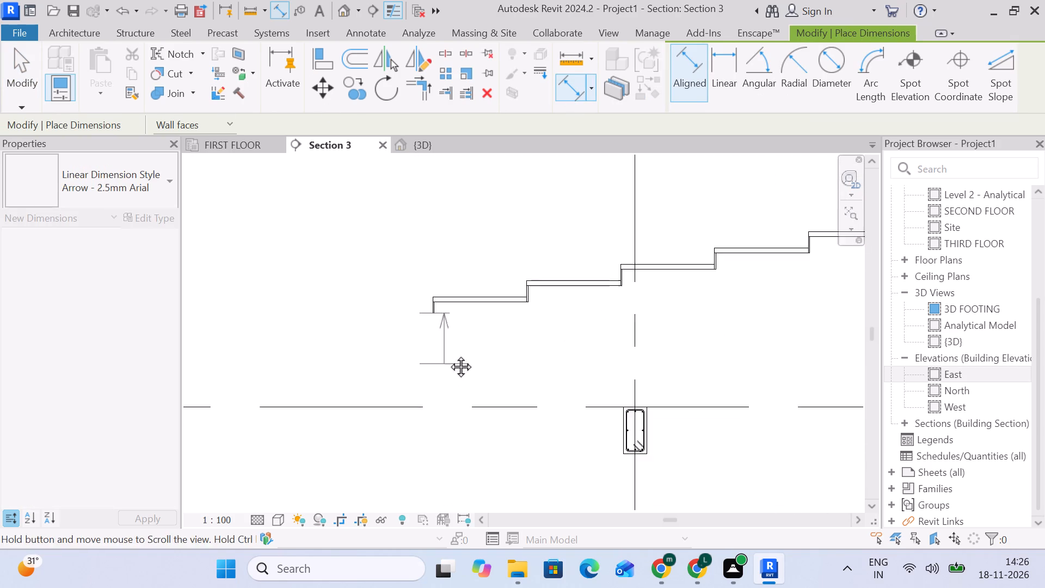
pyautogui.moveTo(448, 354); pyautogui.dragTo(462, 322, button='middle')
pyautogui.click(462, 366)
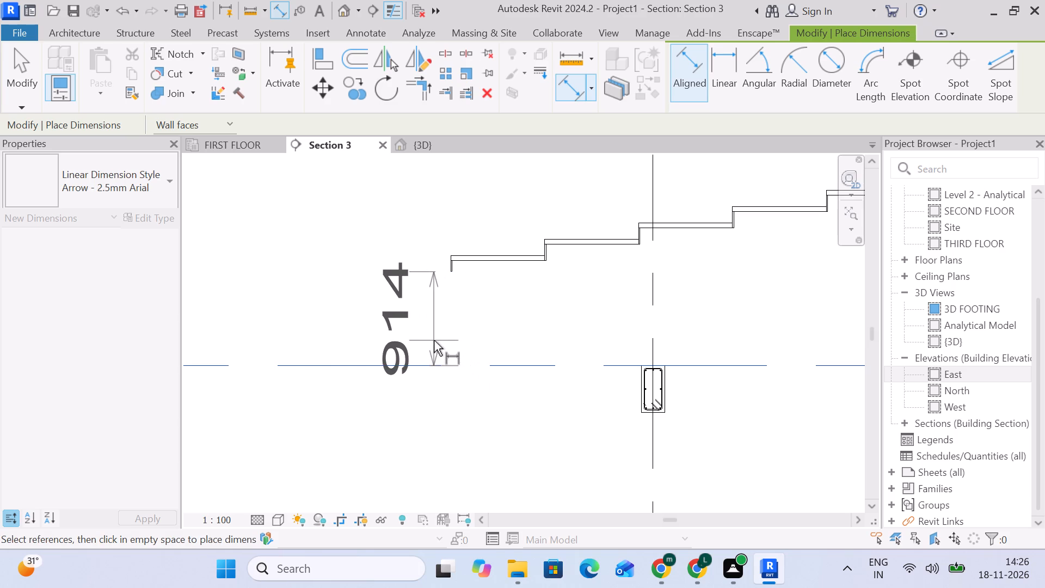
pyautogui.click(434, 340)
# Place an aligned dimension between the FIRST FLOOR level line and the underside of the stair's top tread, near the supporting beam.
pyautogui.scroll(-6, 560, 300)
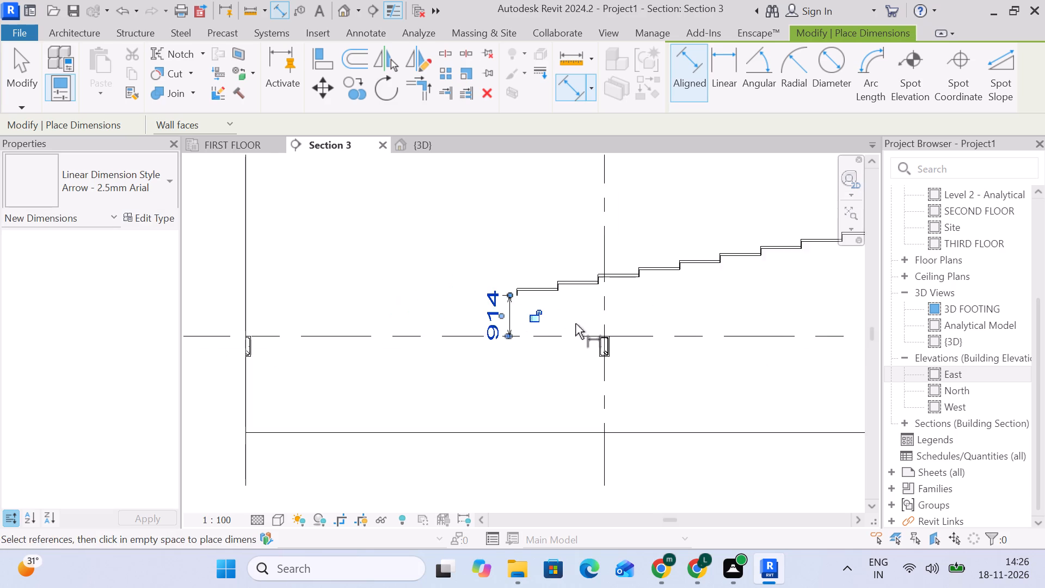
pyautogui.scroll(-5, 575, 323)
pyautogui.moveTo(733, 295); pyautogui.dragTo(186, 502, button='middle')
pyautogui.scroll(-3, 457, 399)
pyautogui.scroll(7, 511, 412)
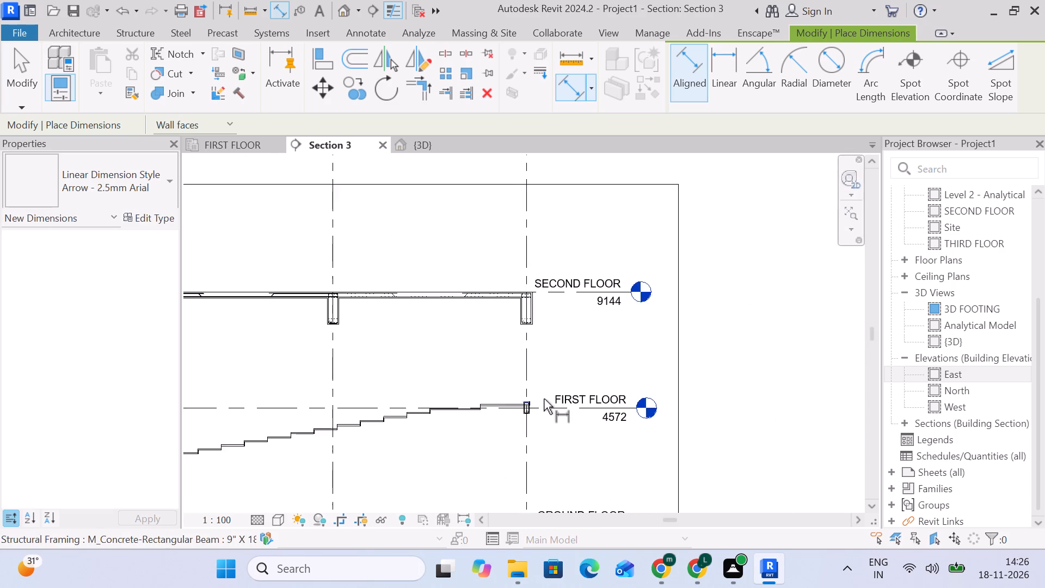
pyautogui.scroll(7, 544, 399)
pyautogui.scroll(5, 447, 403)
pyautogui.click(467, 419)
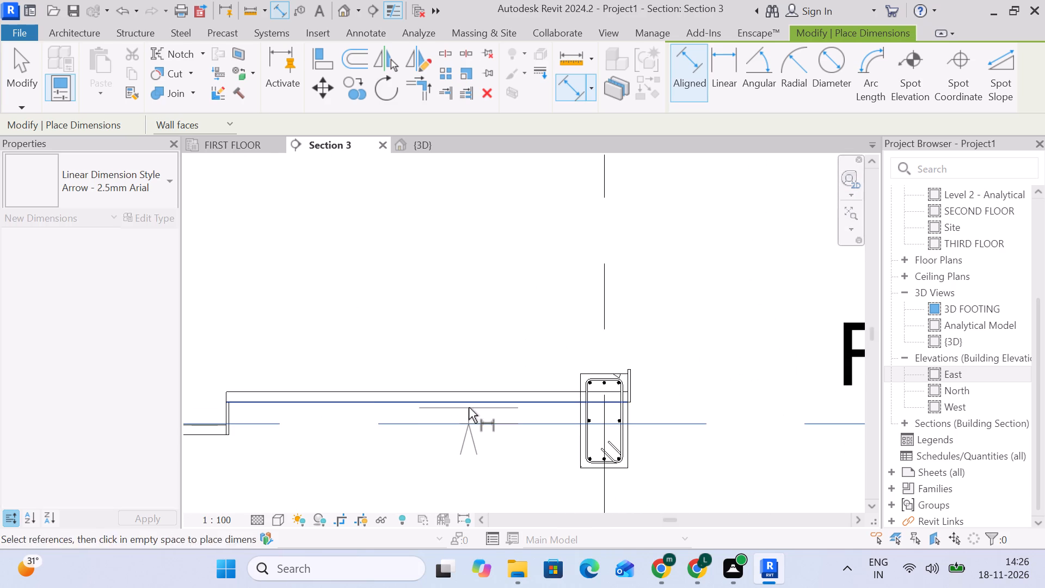
pyautogui.click(469, 407)
pyautogui.scroll(5, 476, 408)
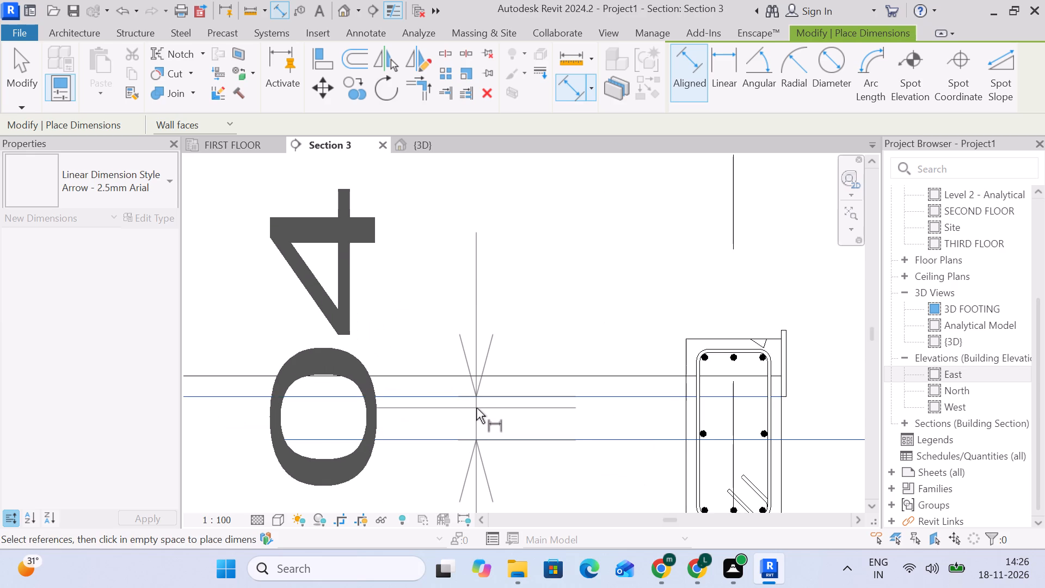
pyautogui.scroll(-8, 476, 408)
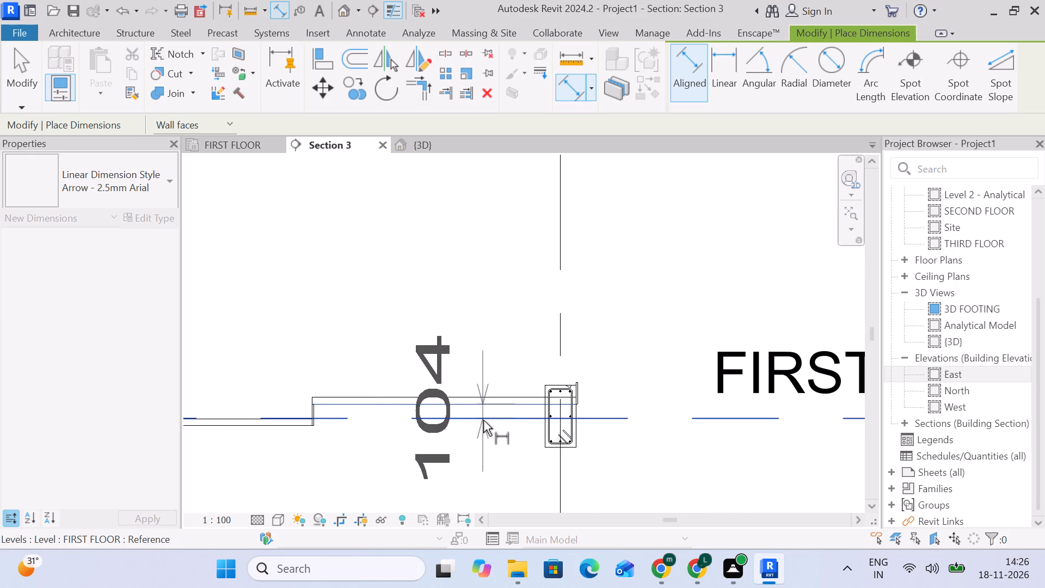
pyautogui.scroll(-5, 510, 405)
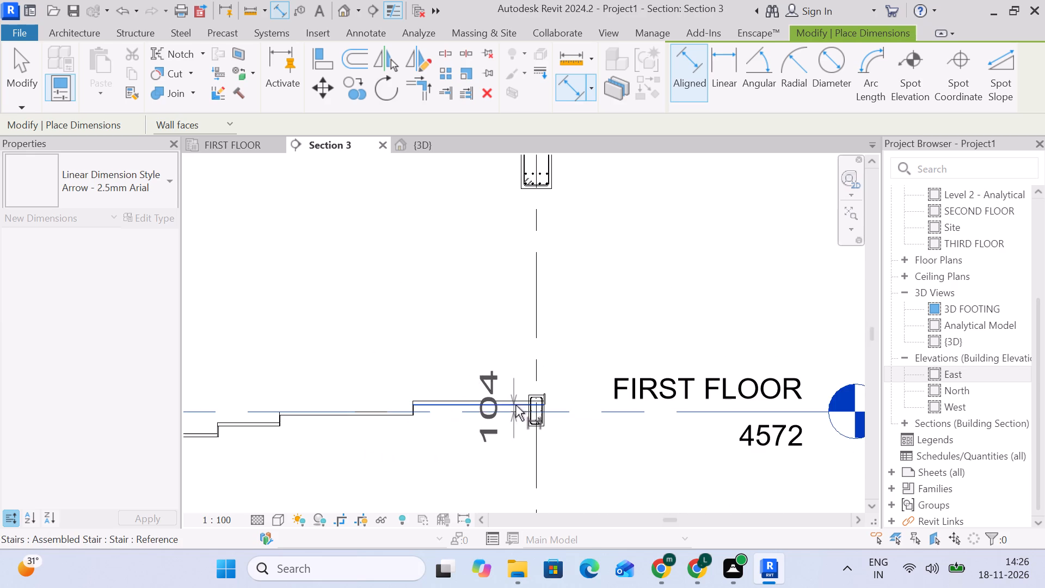
pyautogui.click(453, 443)
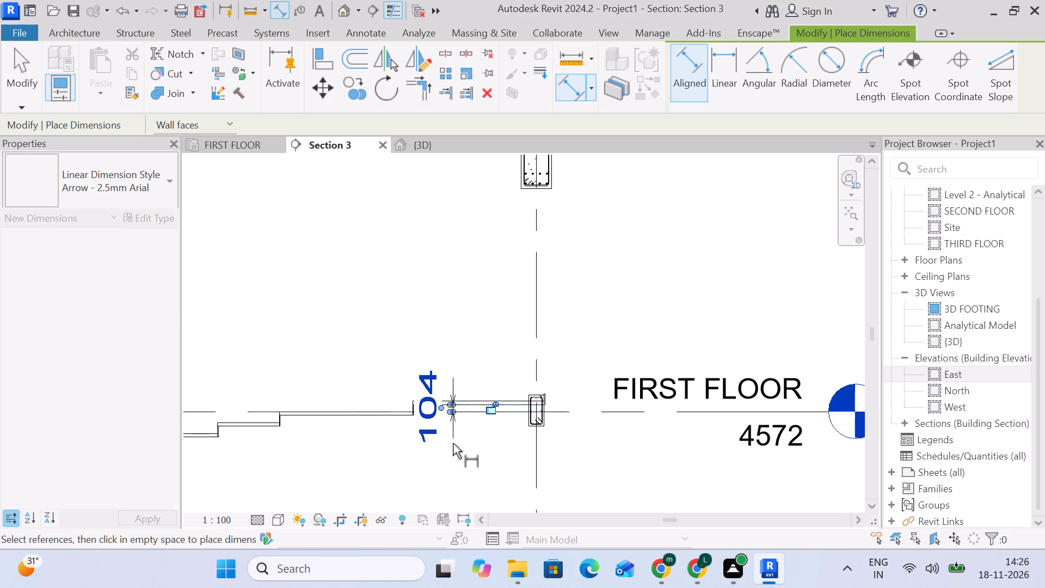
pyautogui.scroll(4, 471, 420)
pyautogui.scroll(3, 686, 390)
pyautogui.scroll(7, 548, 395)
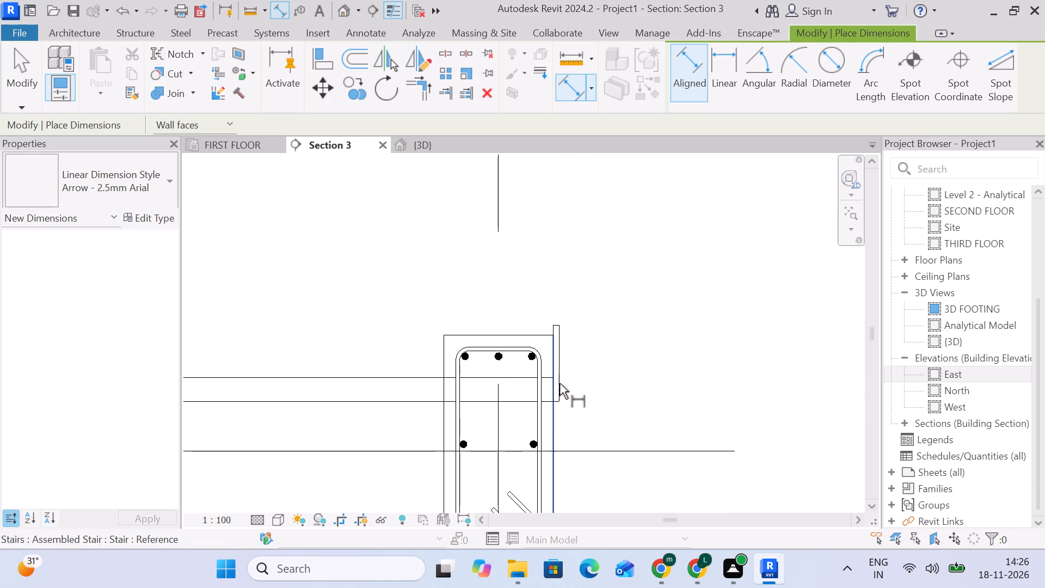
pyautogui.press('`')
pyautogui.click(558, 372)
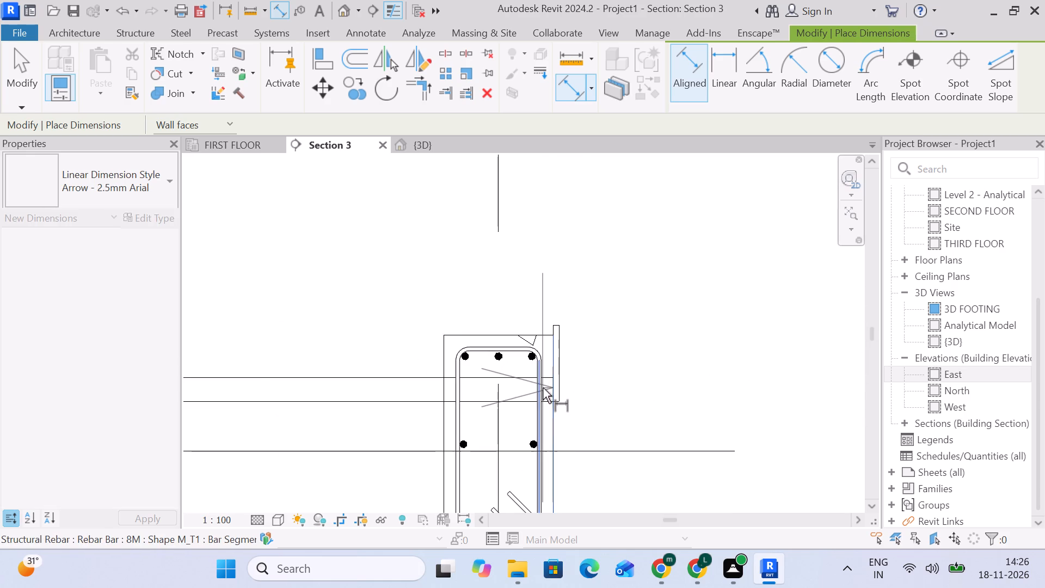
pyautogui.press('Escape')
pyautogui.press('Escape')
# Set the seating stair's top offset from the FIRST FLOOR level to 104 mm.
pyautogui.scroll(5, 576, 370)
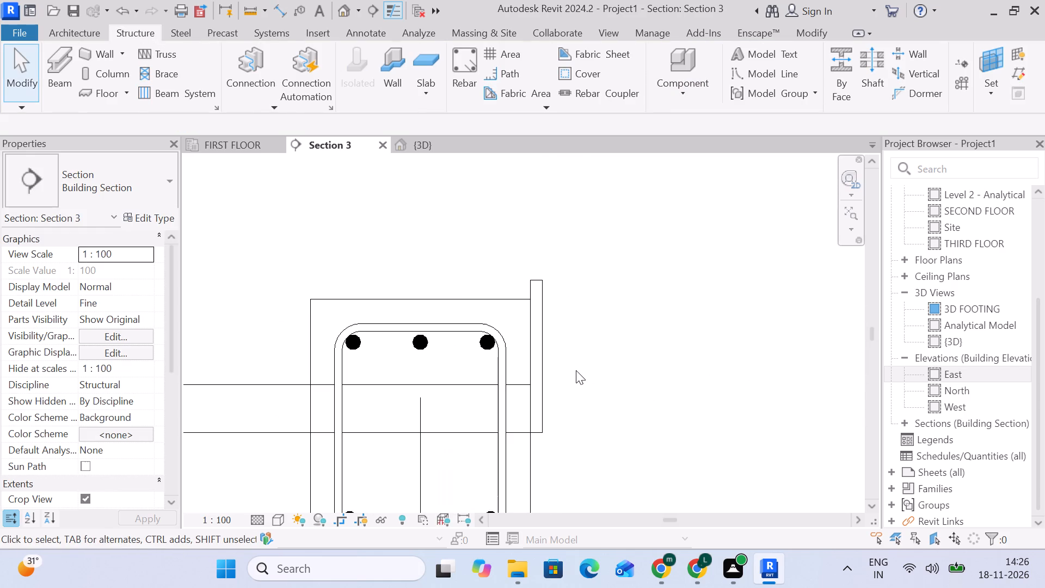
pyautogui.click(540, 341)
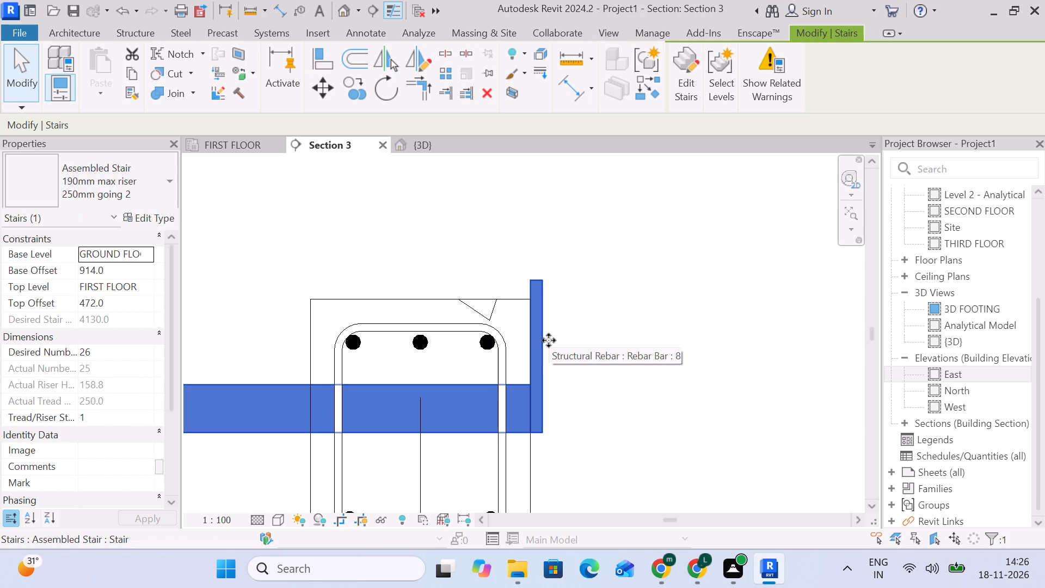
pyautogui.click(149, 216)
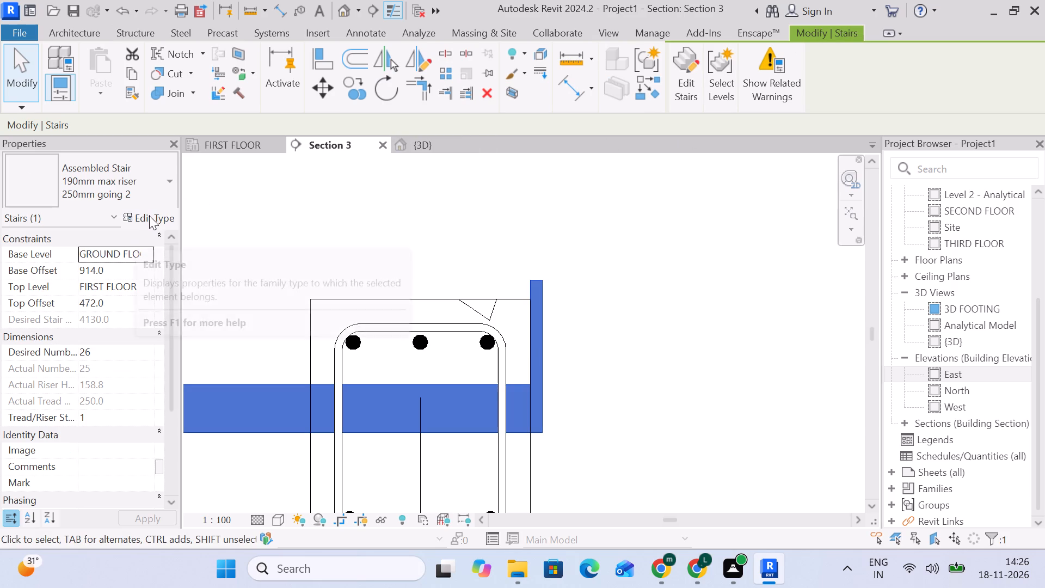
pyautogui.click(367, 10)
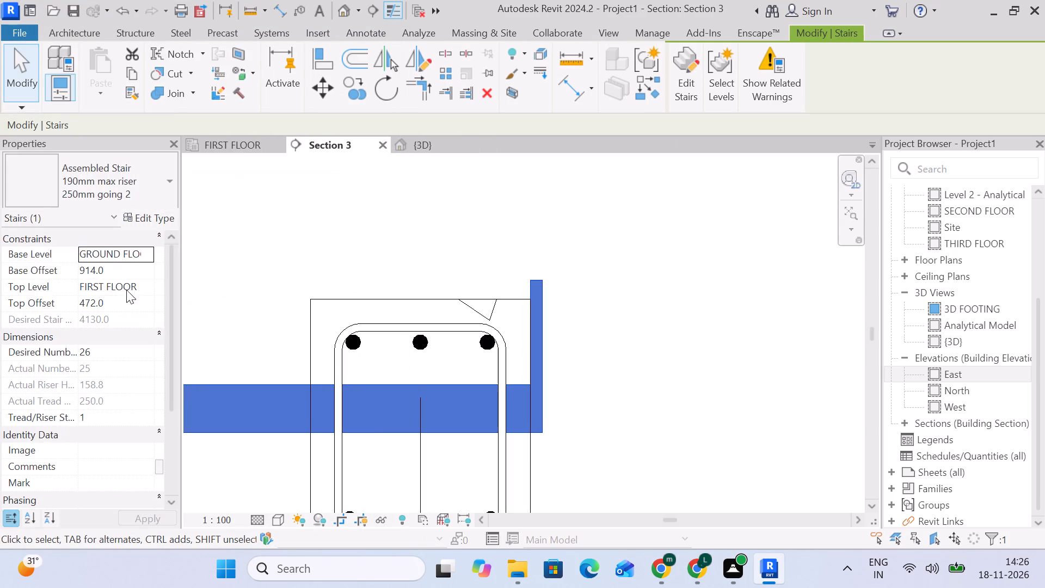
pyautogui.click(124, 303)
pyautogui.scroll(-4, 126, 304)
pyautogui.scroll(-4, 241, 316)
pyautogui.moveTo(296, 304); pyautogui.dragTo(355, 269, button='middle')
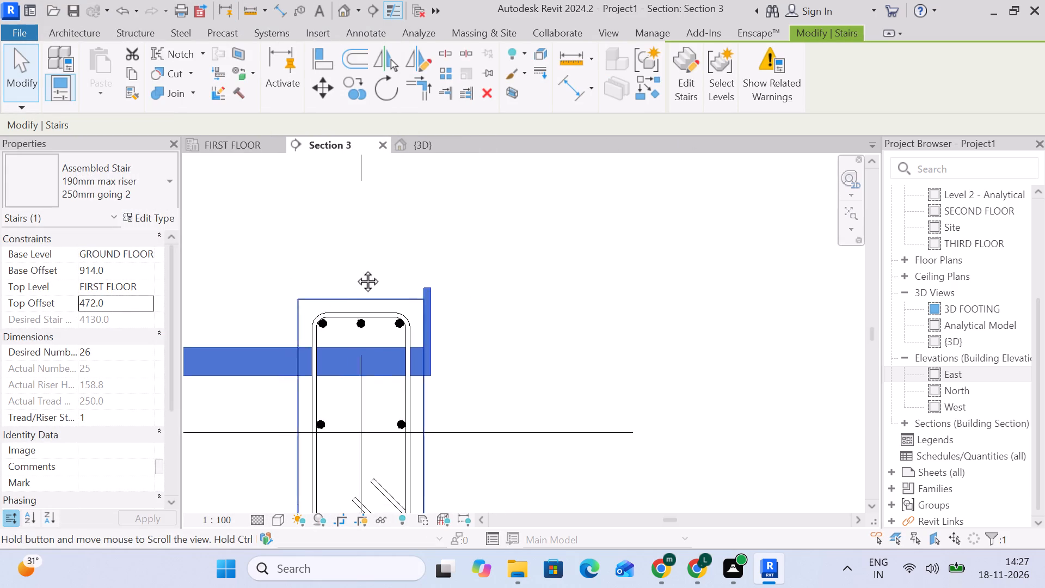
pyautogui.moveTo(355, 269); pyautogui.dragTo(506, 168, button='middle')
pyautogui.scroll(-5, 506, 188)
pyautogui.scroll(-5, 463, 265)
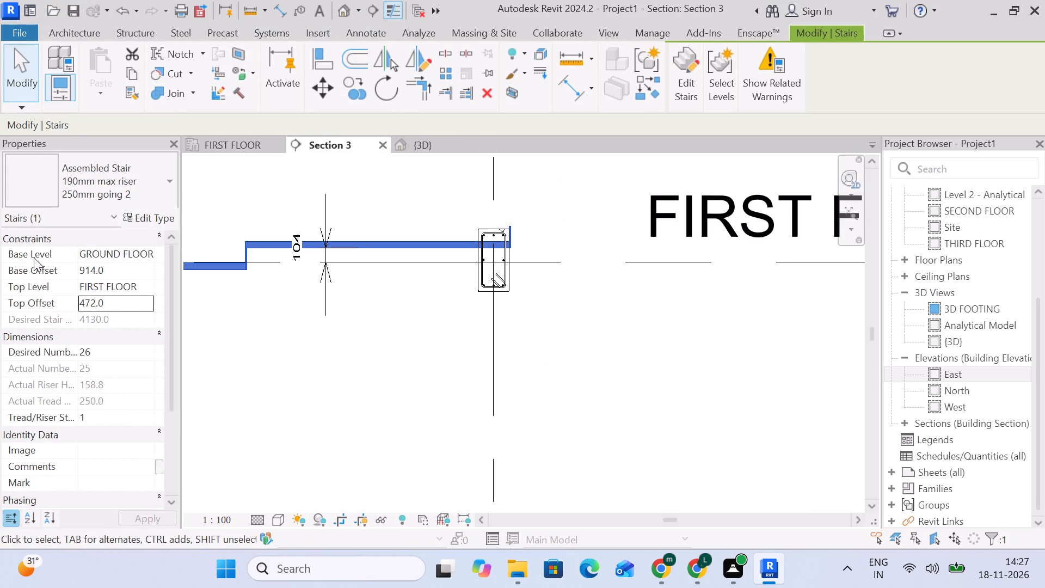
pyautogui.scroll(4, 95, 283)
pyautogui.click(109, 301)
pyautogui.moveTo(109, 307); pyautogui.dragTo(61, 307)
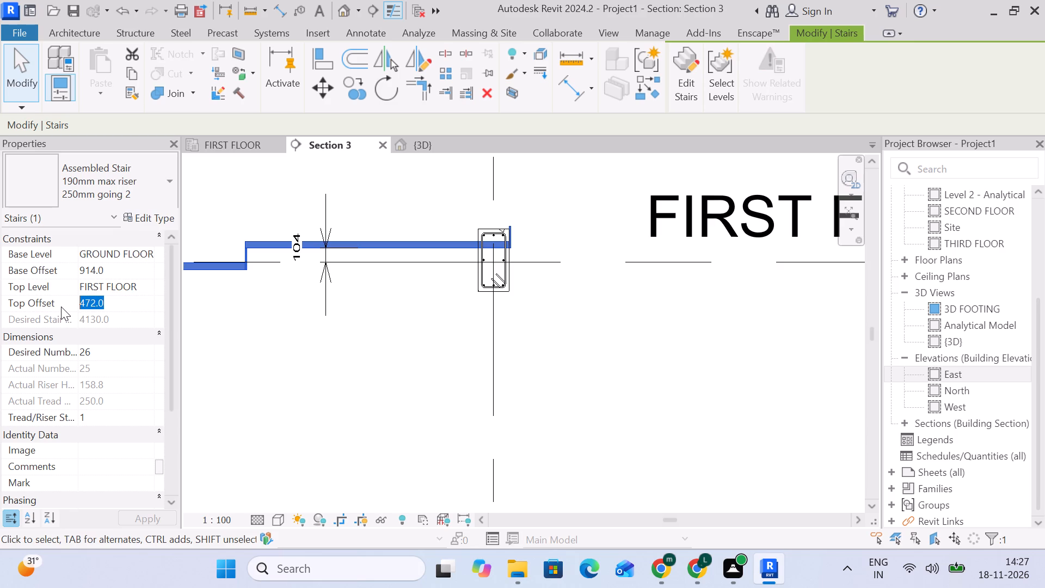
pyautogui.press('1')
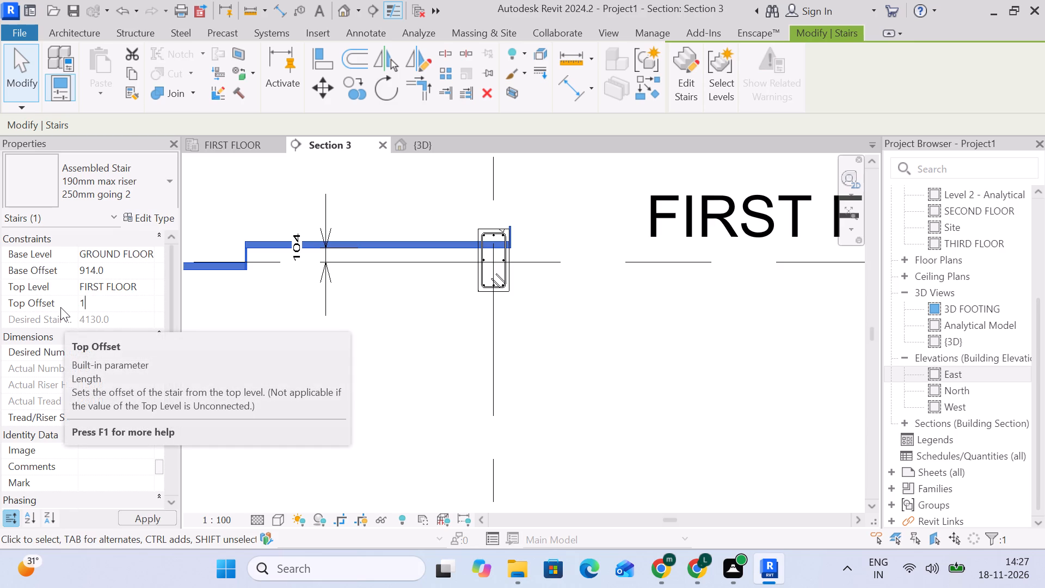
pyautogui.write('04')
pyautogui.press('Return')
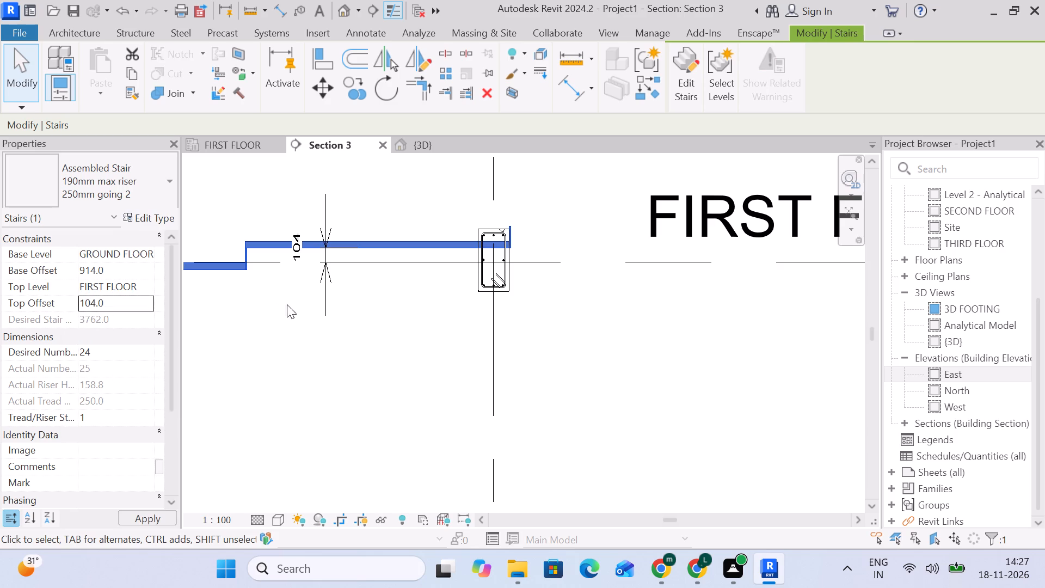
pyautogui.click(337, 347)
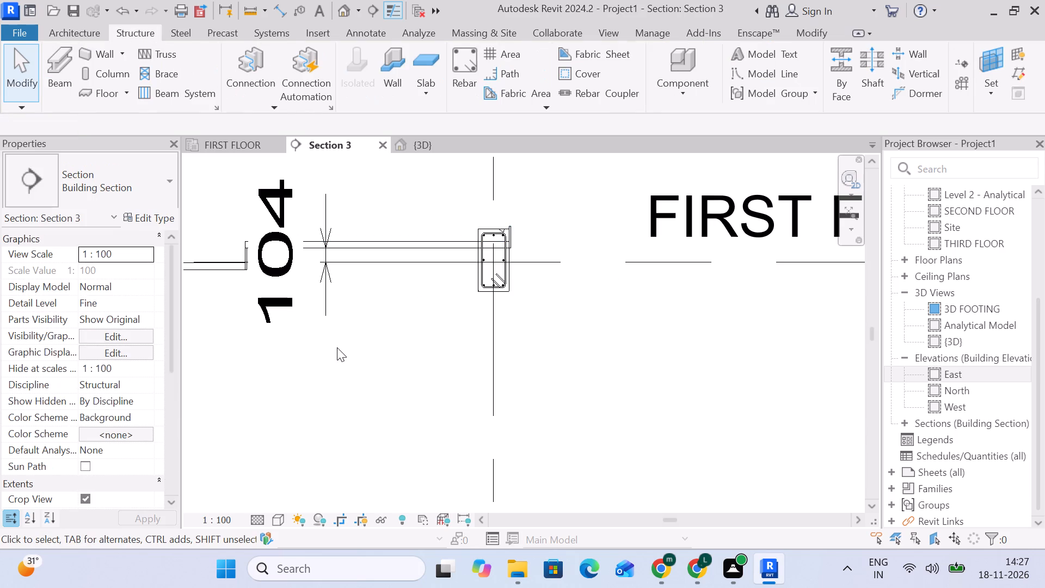
# Review the warnings related to the seating stair in Section 3, and close the warning list.
pyautogui.click(353, 243)
pyautogui.moveTo(420, 342); pyautogui.dragTo(425, 343)
pyautogui.click(461, 241)
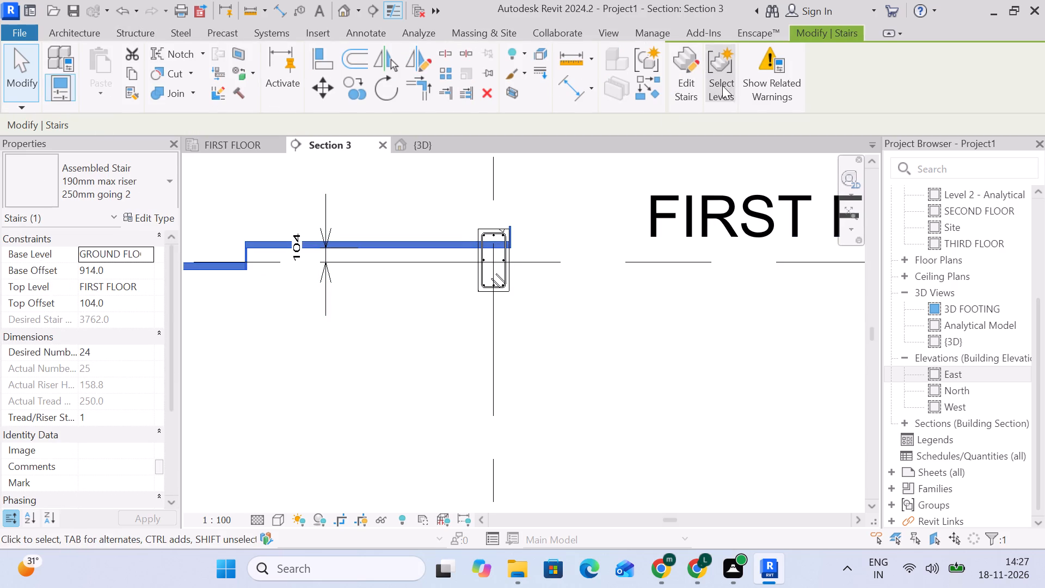
pyautogui.click(758, 79)
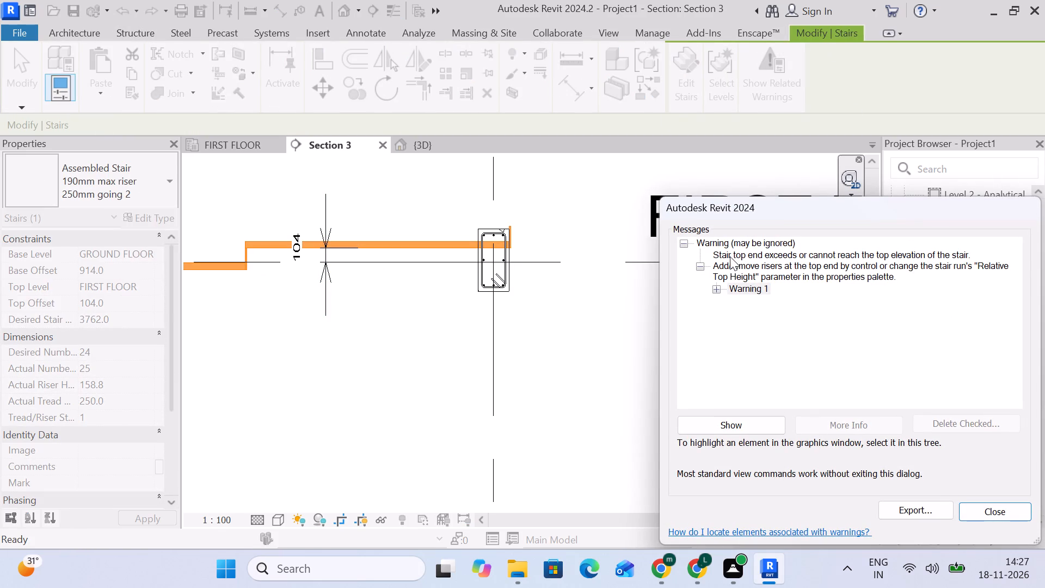
pyautogui.click(630, 295)
pyautogui.click(974, 510)
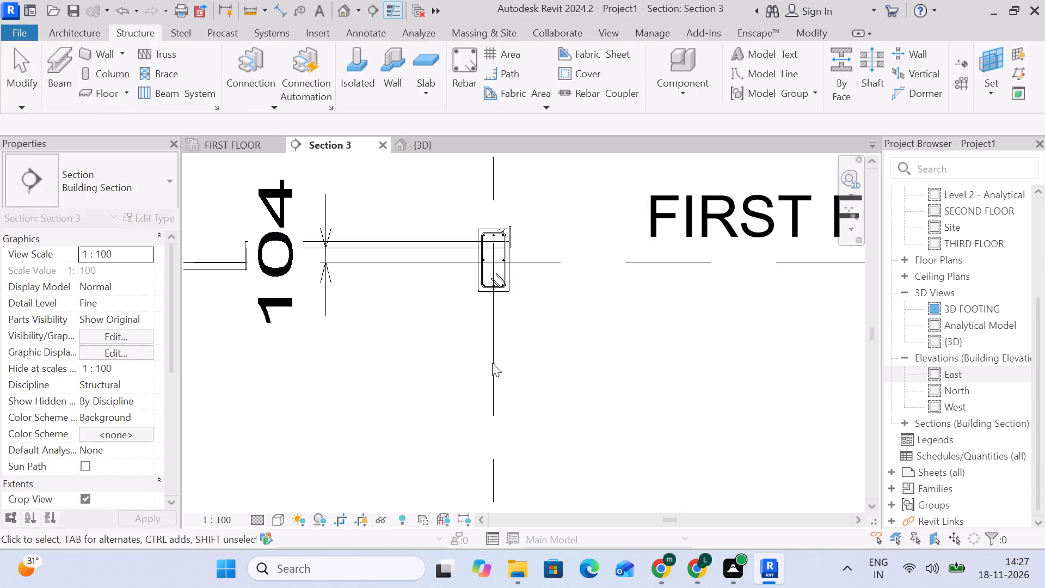
# Open the stair for editing in the FIRST FLOOR plan and examine its run's final riser against the supporting beam near grid G.
pyautogui.scroll(8, 492, 243)
pyautogui.click(371, 263)
pyautogui.scroll(-20, 371, 263)
pyautogui.scroll(-2, 371, 263)
pyautogui.moveTo(378, 264); pyautogui.dragTo(678, 264, button='middle')
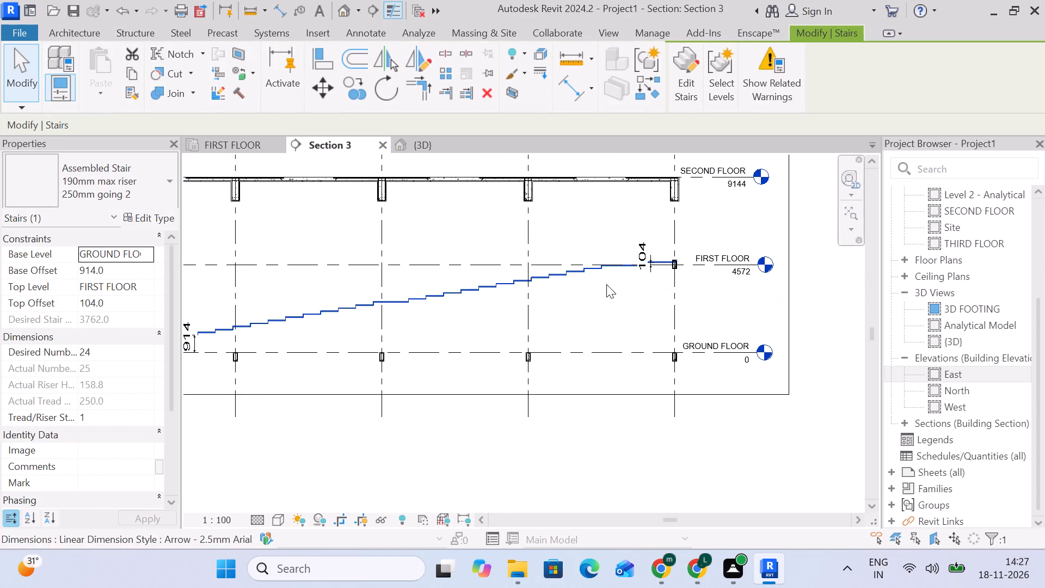
pyautogui.click(252, 143)
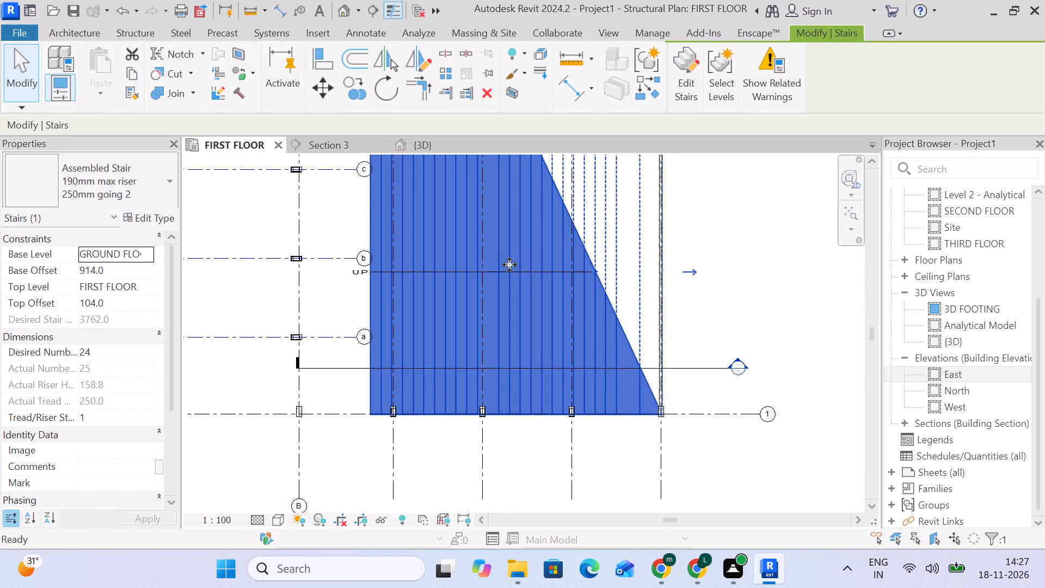
pyautogui.scroll(-5, 515, 265)
pyautogui.doubleClick(544, 290)
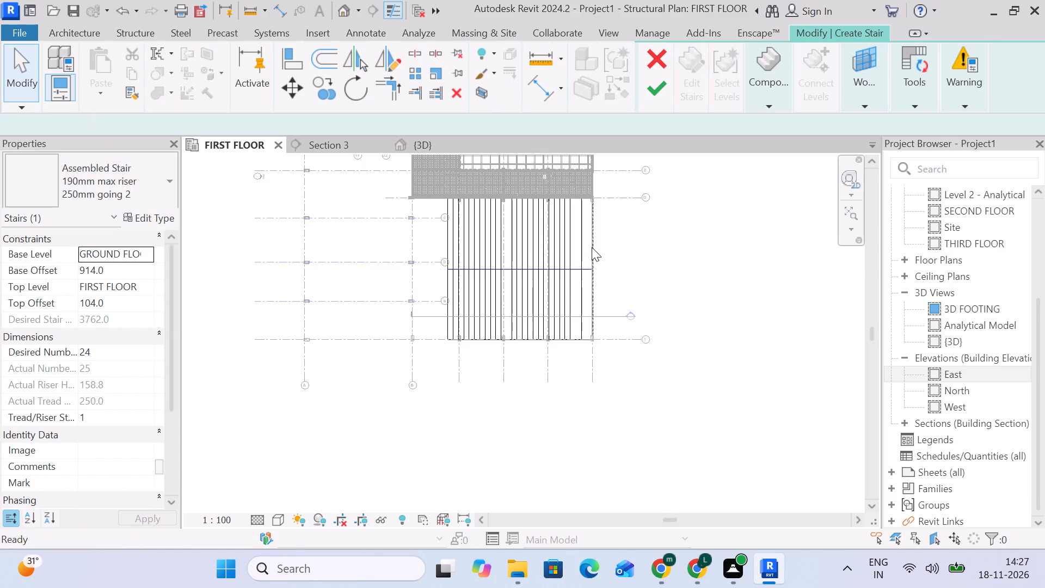
pyautogui.scroll(20, 576, 213)
pyautogui.scroll(3, 576, 213)
pyautogui.moveTo(752, 245); pyautogui.dragTo(635, 328, button='middle')
pyautogui.click(479, 274)
pyautogui.scroll(-5, 485, 269)
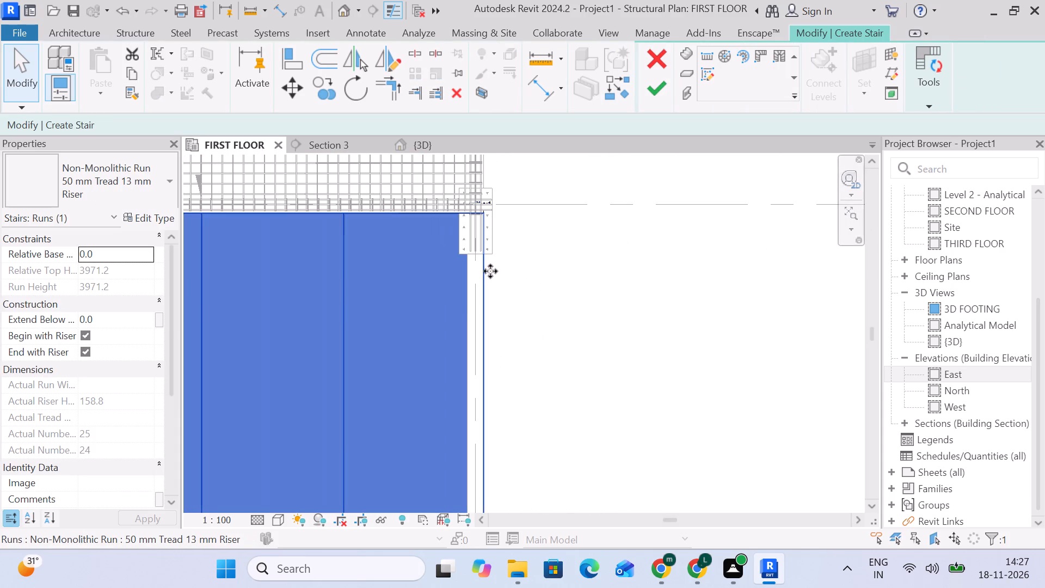
pyautogui.click(487, 274)
pyautogui.moveTo(482, 274); pyautogui.dragTo(469, 278)
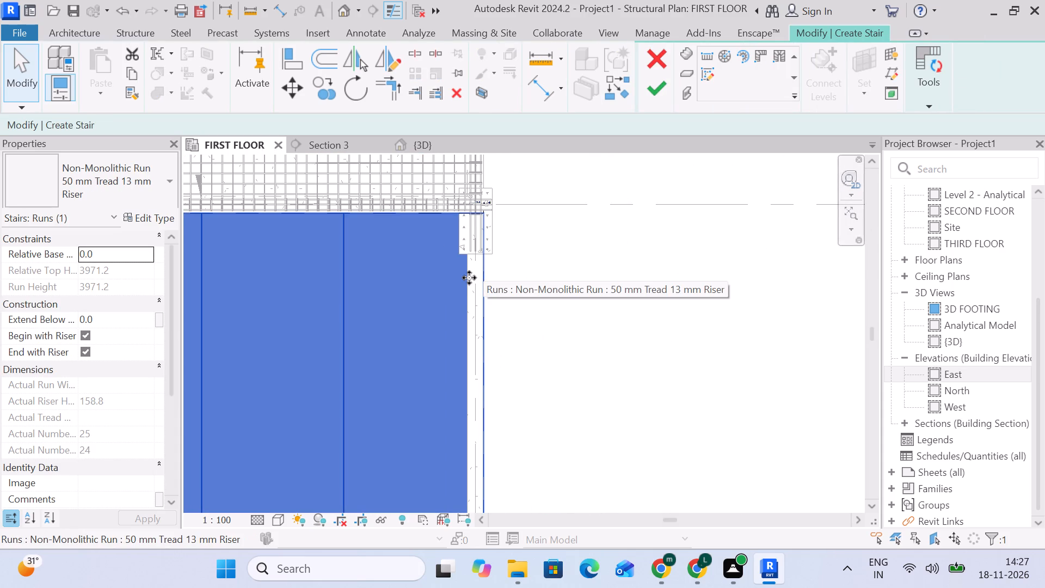
pyautogui.moveTo(469, 278); pyautogui.dragTo(468, 278)
pyautogui.scroll(5, 486, 275)
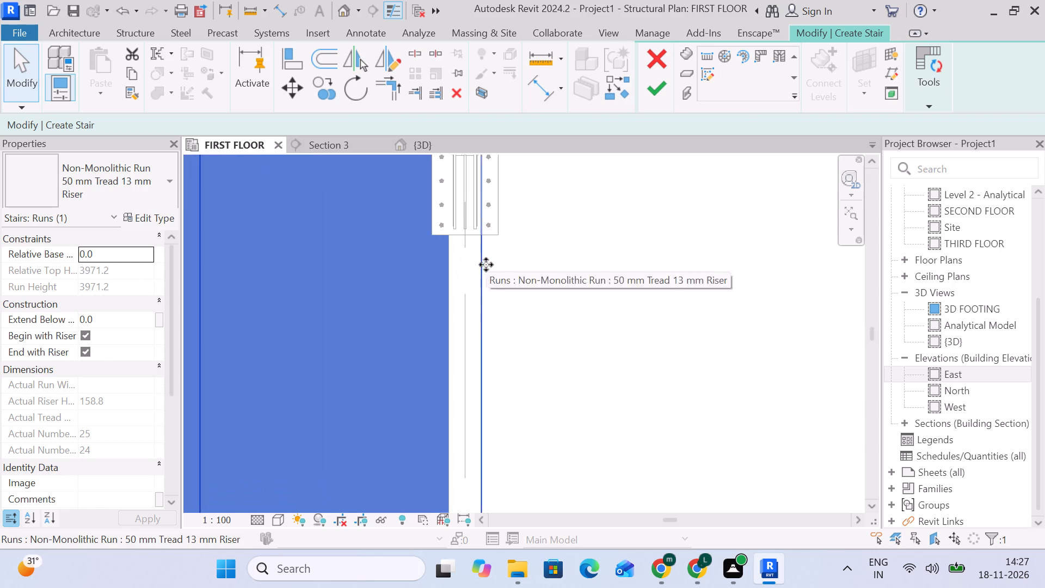
pyautogui.click(568, 267)
pyautogui.scroll(-11, 564, 267)
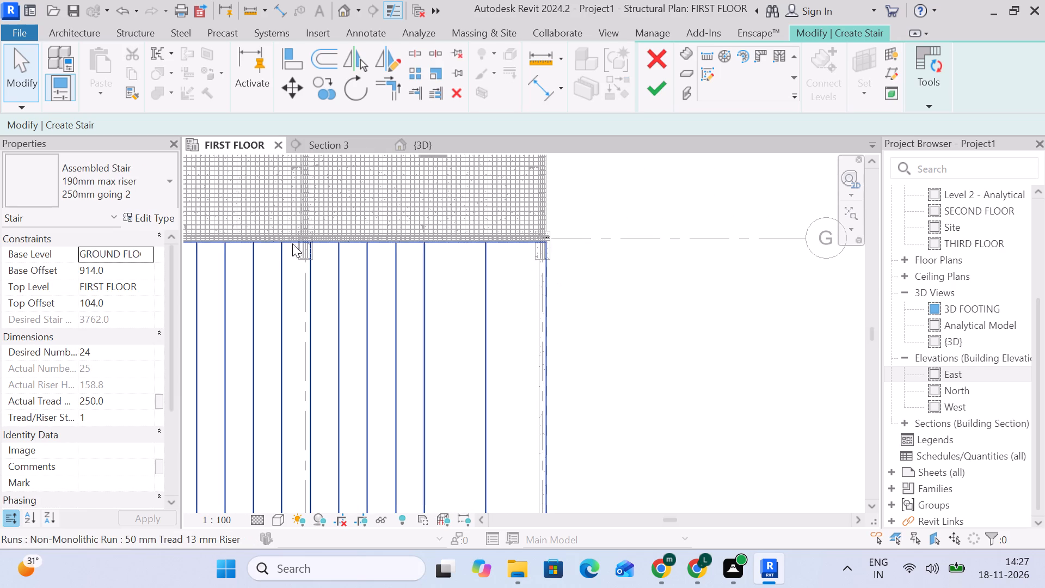
# Examine the stair's top riser against the beam in Section 3 and finish the stair edit.
pyautogui.click(324, 150)
pyautogui.scroll(6, 673, 249)
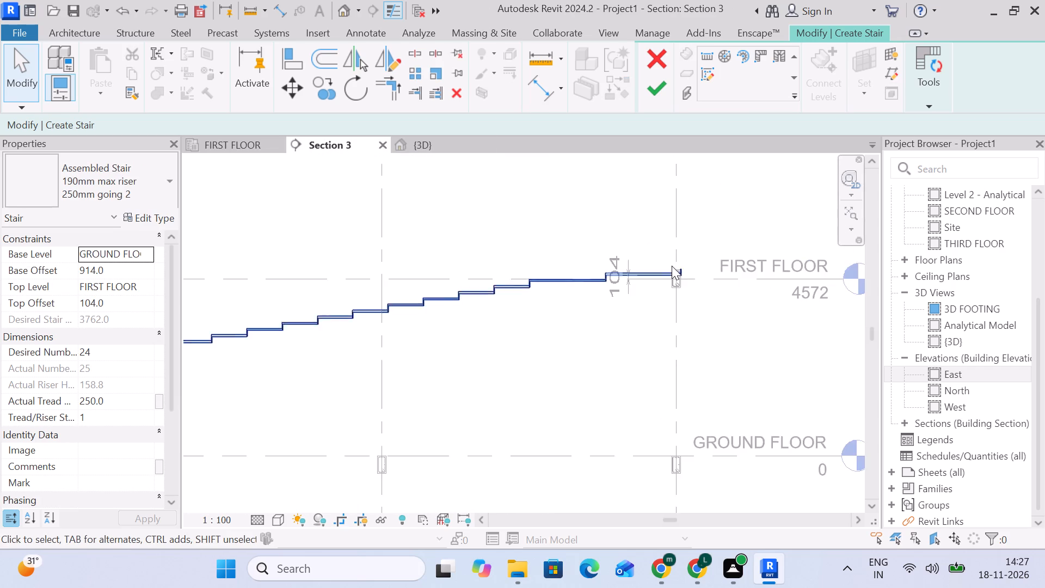
pyautogui.scroll(17, 672, 266)
pyautogui.moveTo(791, 301); pyautogui.dragTo(595, 250, button='middle')
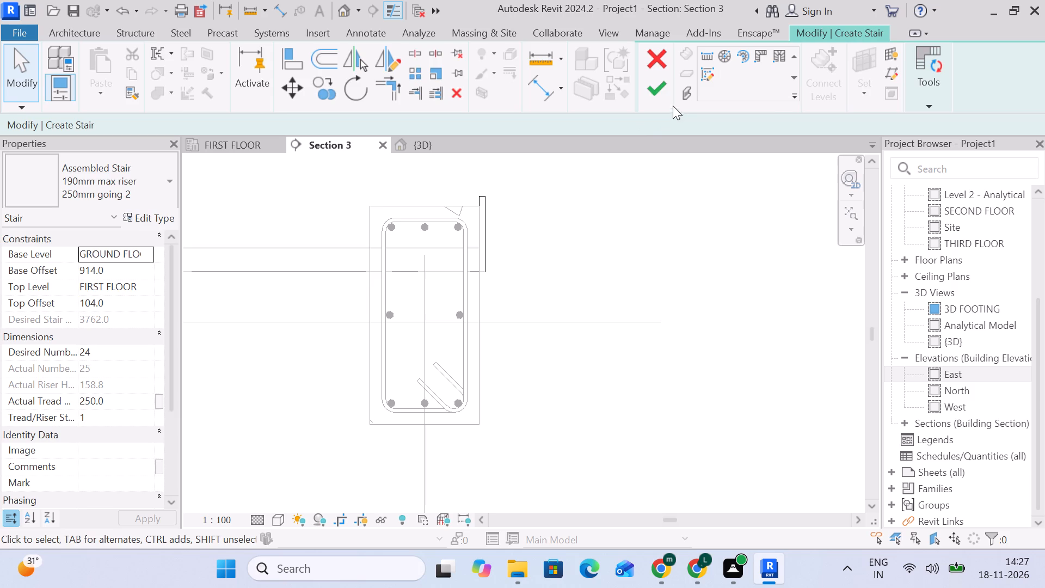
pyautogui.click(658, 89)
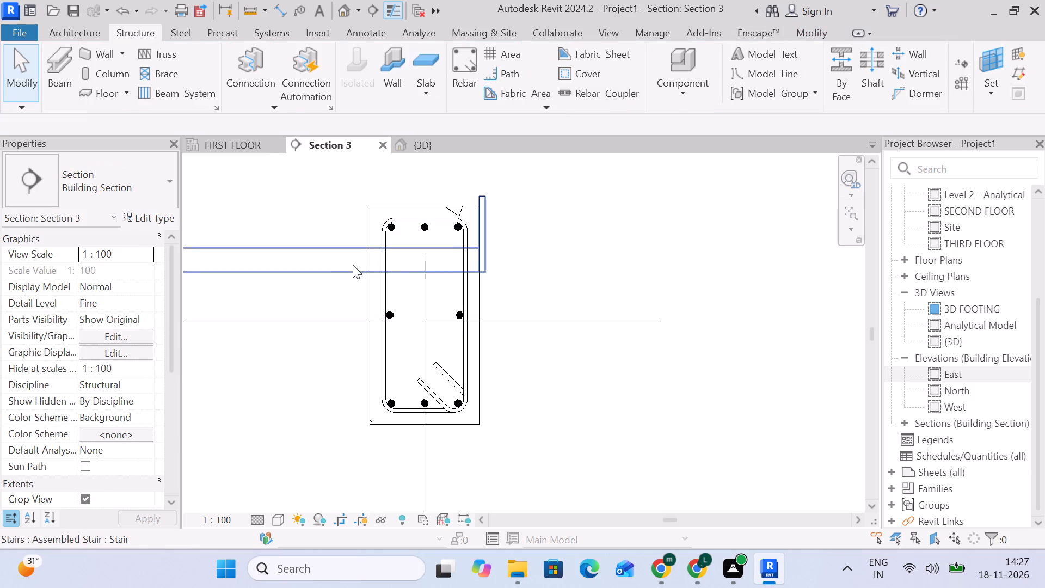
# Place an aligned dimension from the top of the stair's last riser down to the FIRST FLOOR level line in Section 3.
pyautogui.click(322, 272)
pyautogui.click(563, 93)
pyautogui.scroll(5, 482, 199)
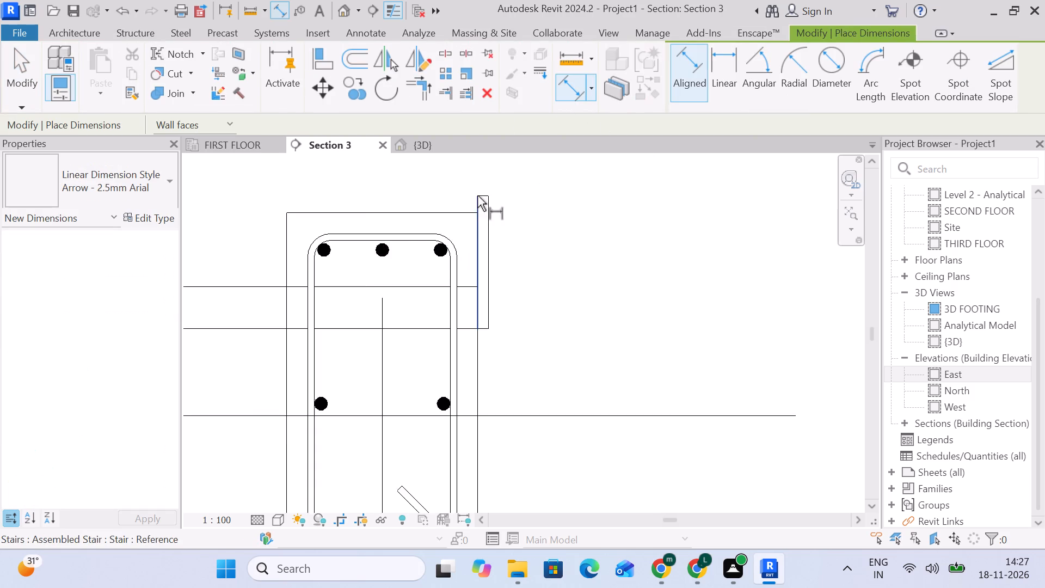
pyautogui.scroll(4, 475, 194)
pyautogui.click(490, 198)
pyautogui.scroll(-5, 512, 346)
pyautogui.moveTo(534, 364); pyautogui.dragTo(505, 221, button='middle')
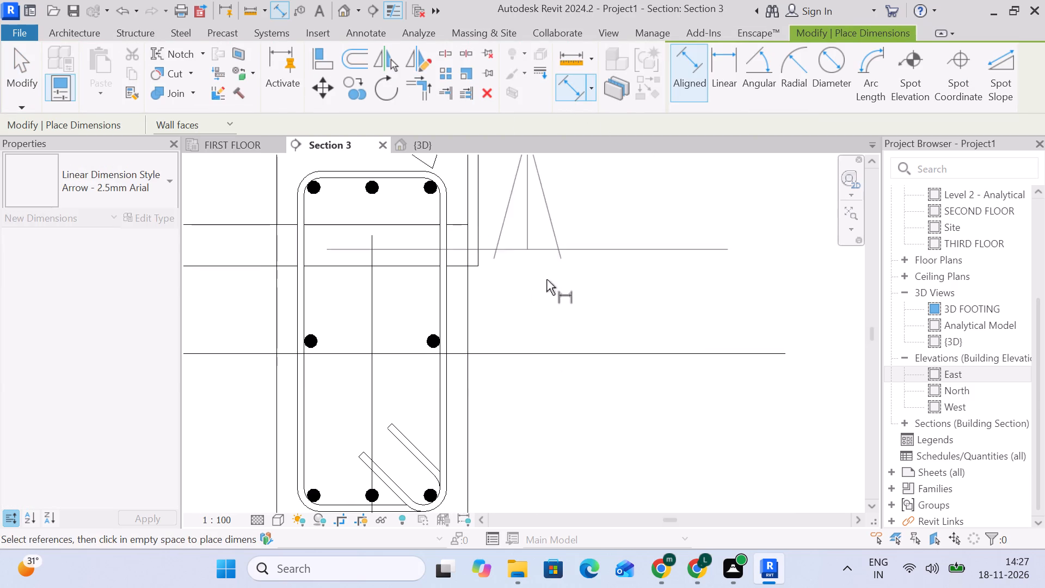
pyautogui.click(559, 353)
pyautogui.scroll(-11, 582, 306)
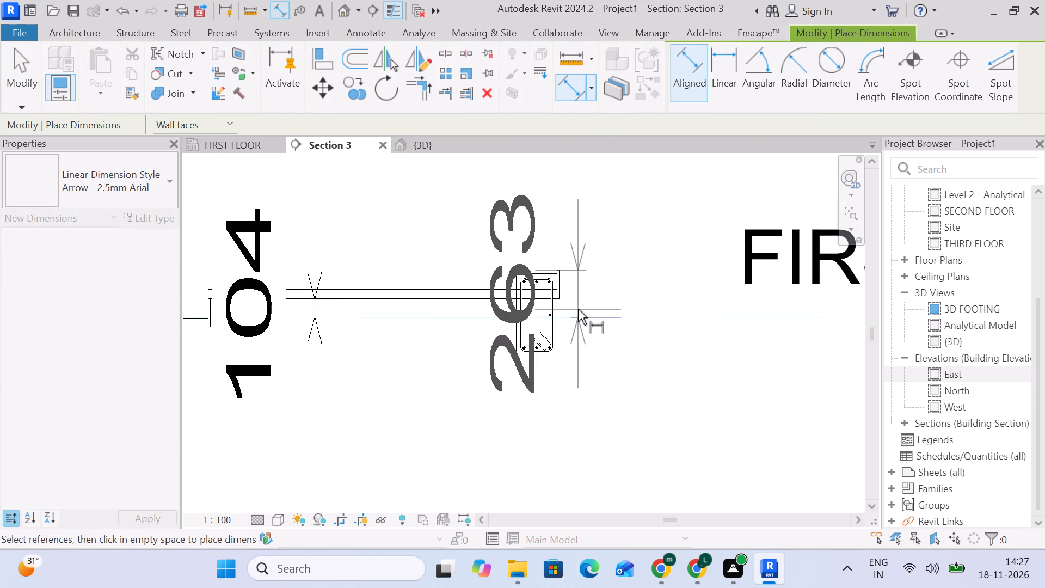
pyautogui.scroll(-3, 578, 309)
pyautogui.click(643, 291)
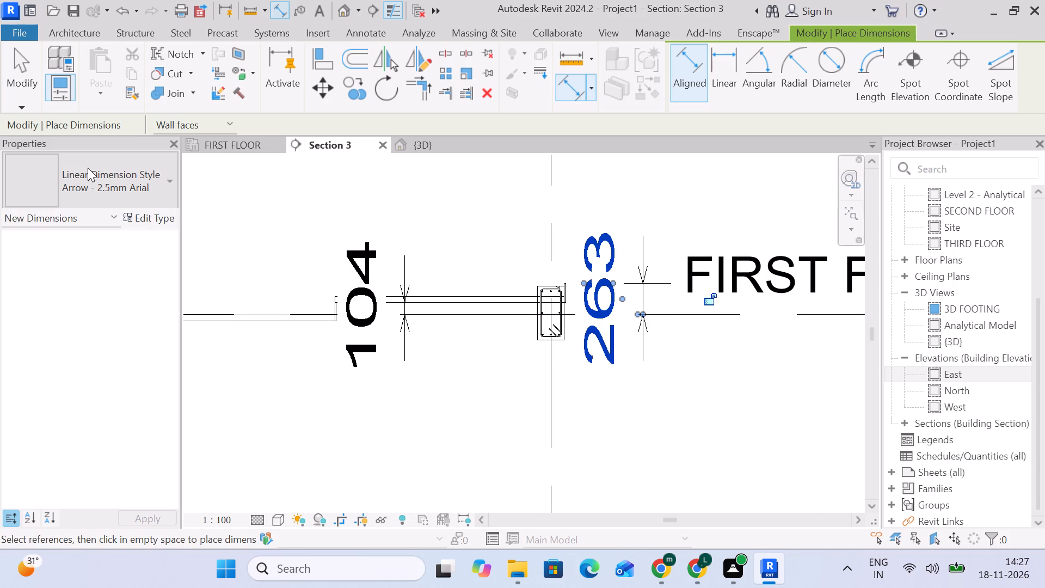
pyautogui.click(4, 71)
# Set the seating stair's top offset from the FIRST FLOOR level to 263 mm.
pyautogui.click(500, 299)
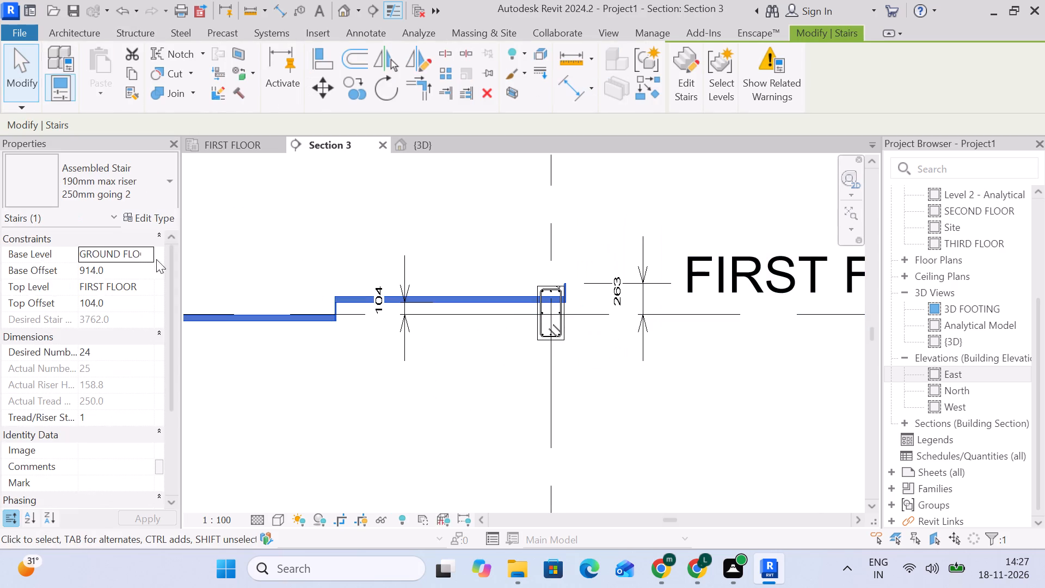
pyautogui.click(121, 311)
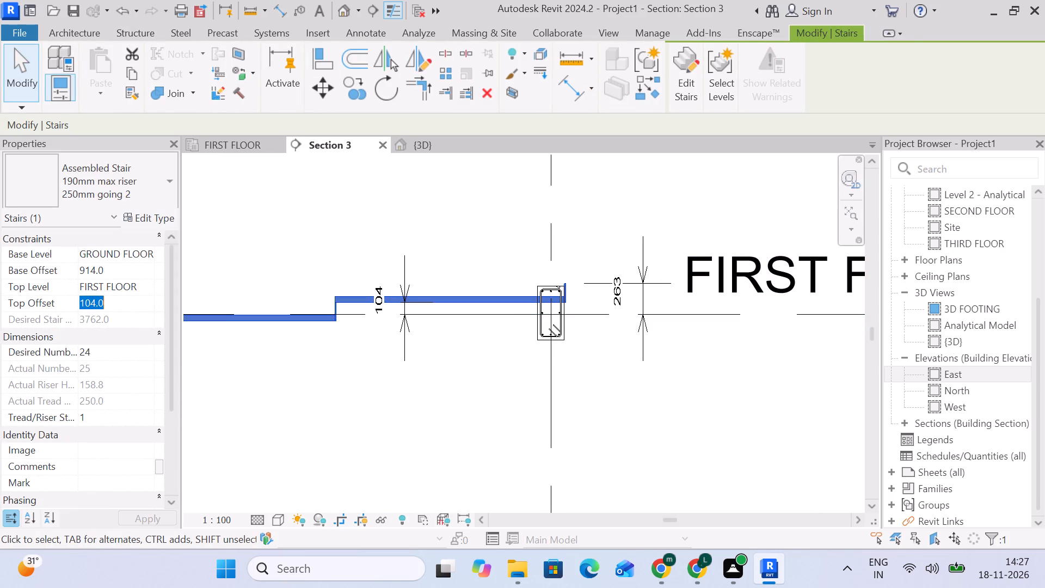
pyautogui.write('26')
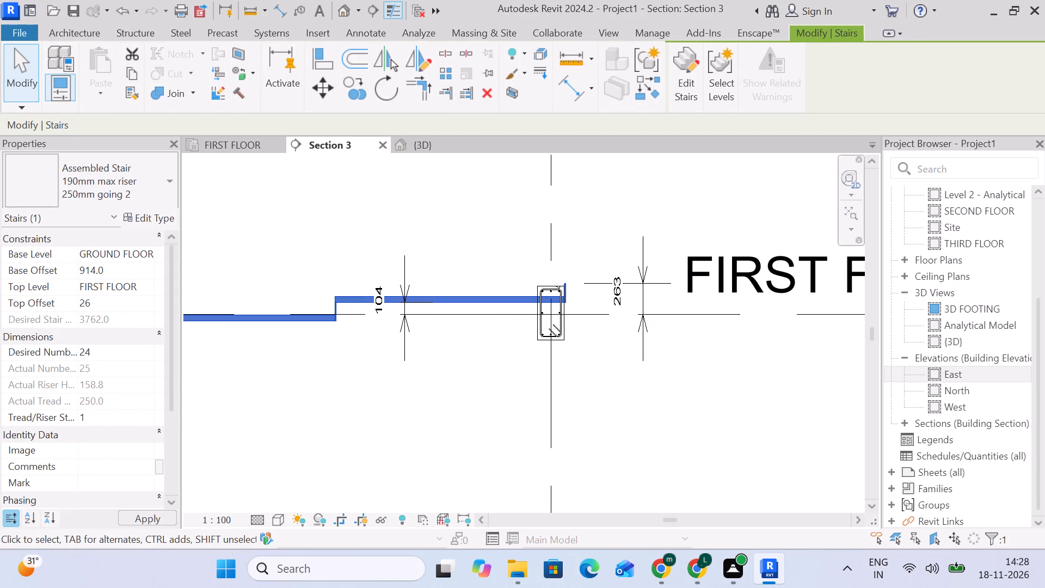
pyautogui.press('3')
pyautogui.press('Return')
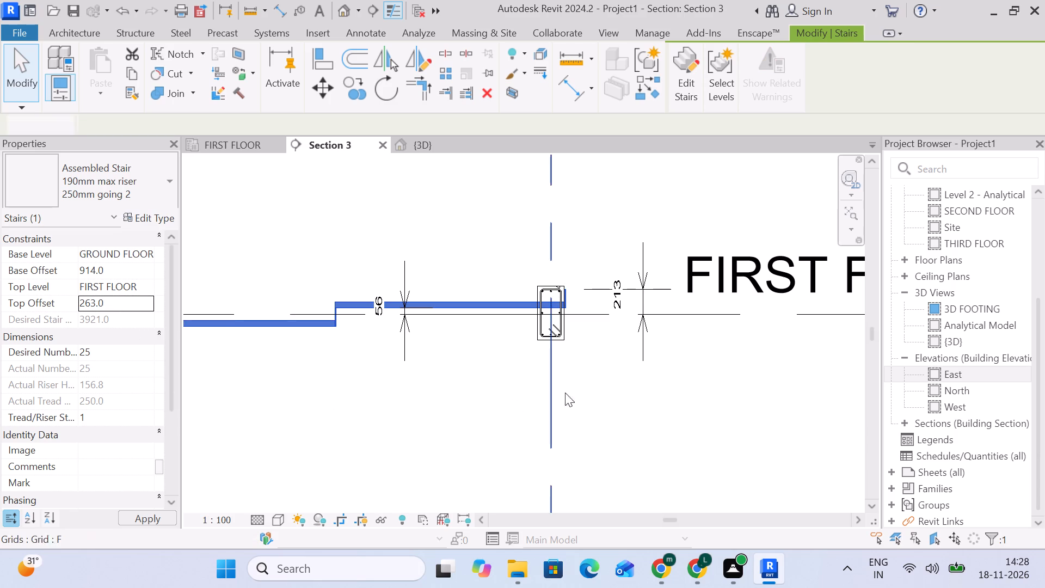
pyautogui.click(672, 389)
pyautogui.click(497, 301)
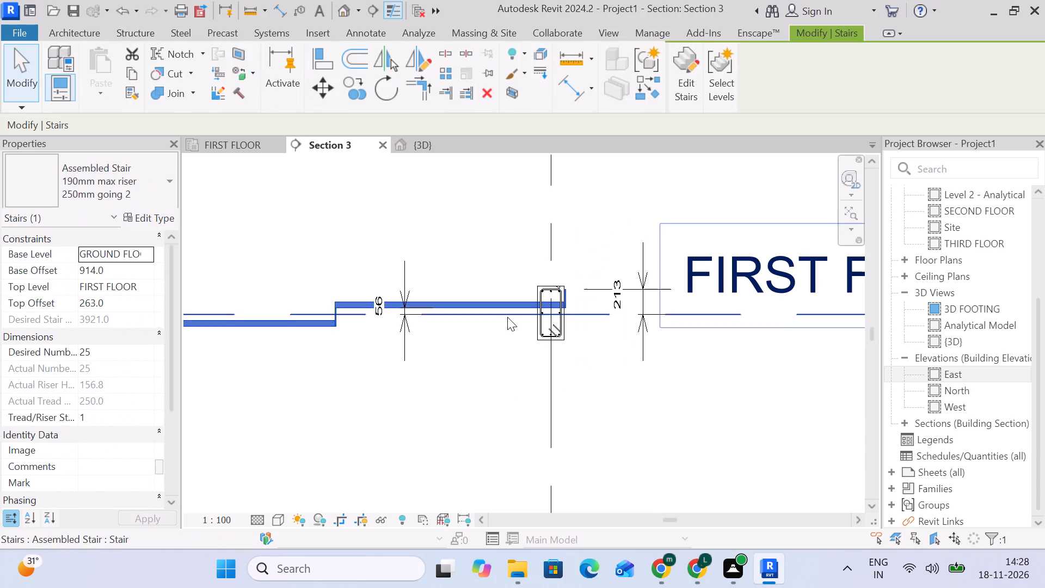
pyautogui.click(680, 419)
# Delete the 56 and 213 dimensions beside the stair's top riser and beam in Section 3.
pyautogui.scroll(5, 419, 338)
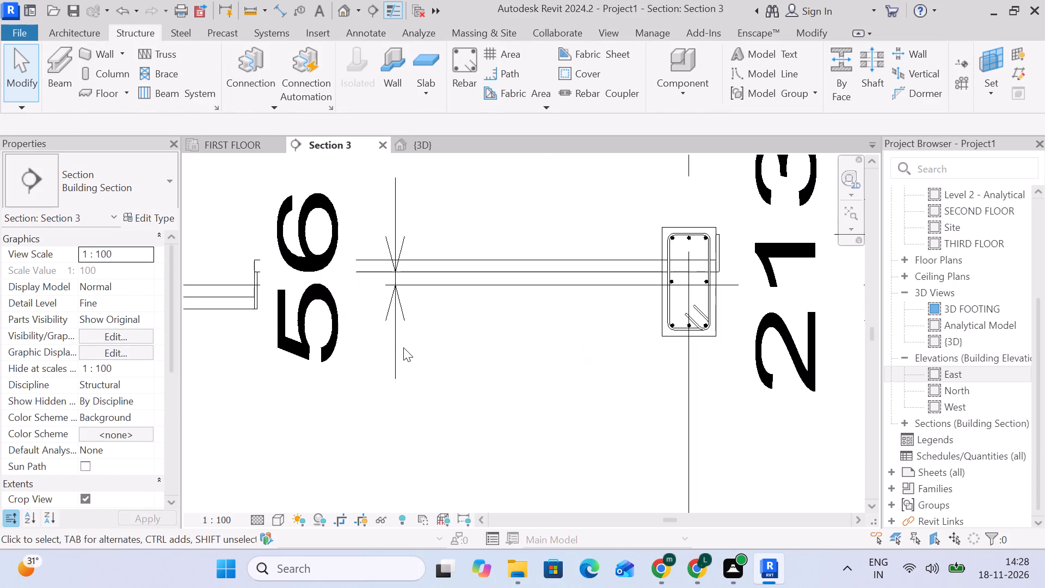
pyautogui.click(403, 346)
pyautogui.click(390, 346)
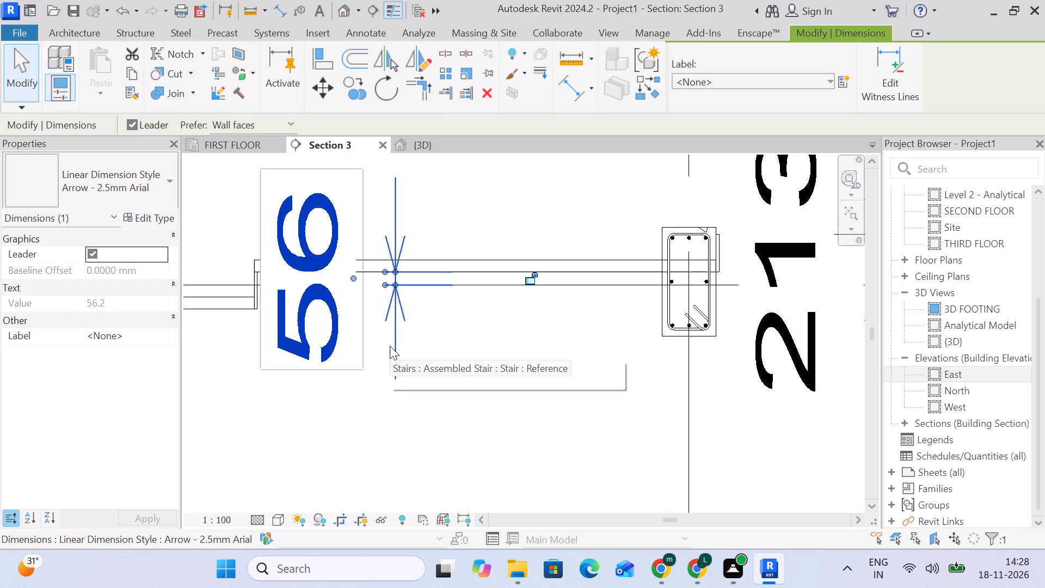
pyautogui.press('Delete')
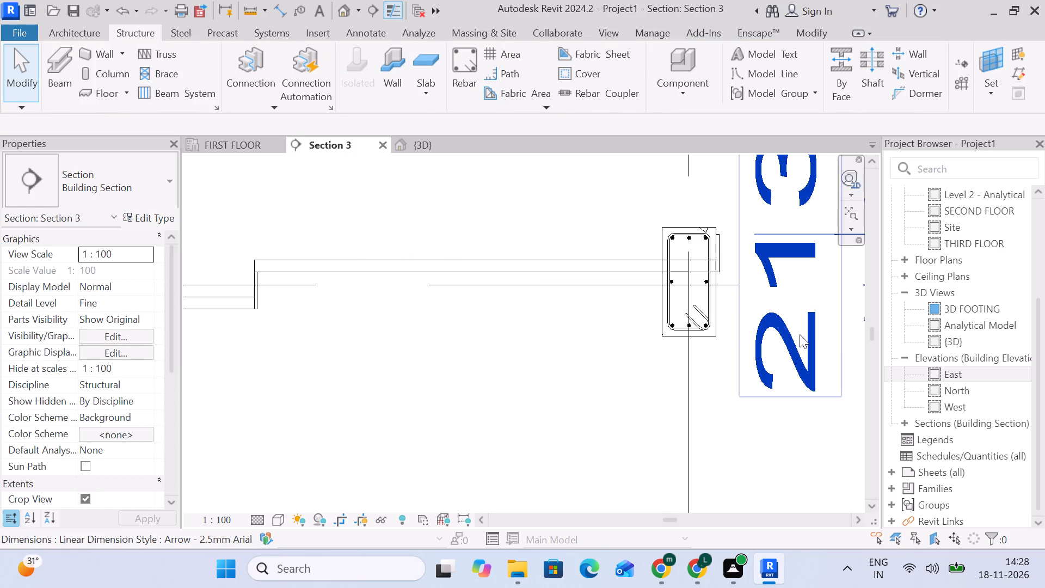
pyautogui.click(800, 334)
pyautogui.press('Delete')
# Examine the seating stair in Section 3 from its first riser above GROUND FLOOR to its top riser at the FIRST FLOOR beam.
pyautogui.scroll(-18, 544, 342)
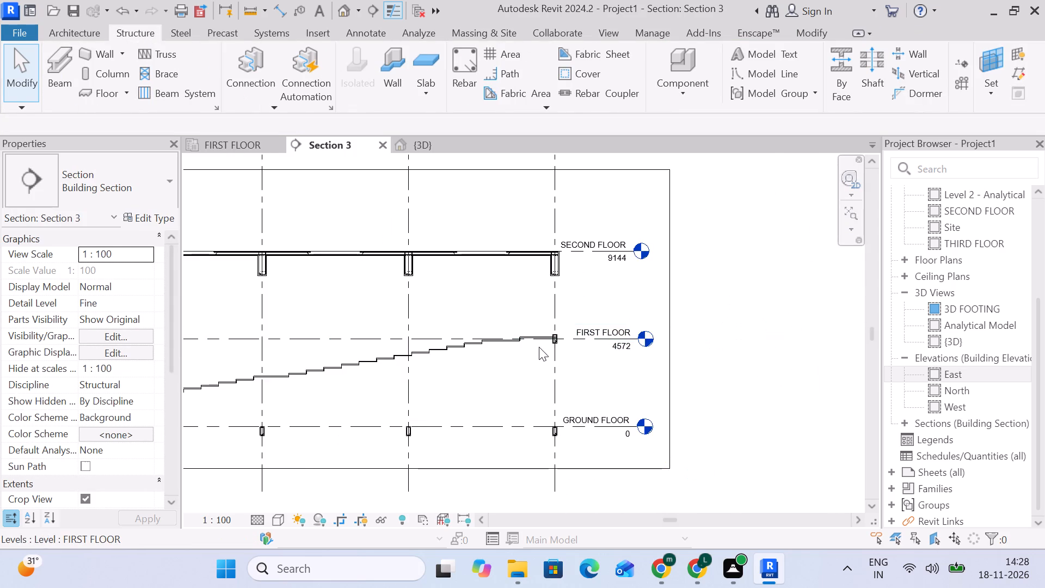
pyautogui.scroll(-5, 532, 354)
pyautogui.moveTo(533, 366); pyautogui.dragTo(771, 307, button='middle')
pyautogui.scroll(10, 573, 327)
pyautogui.scroll(4, 483, 338)
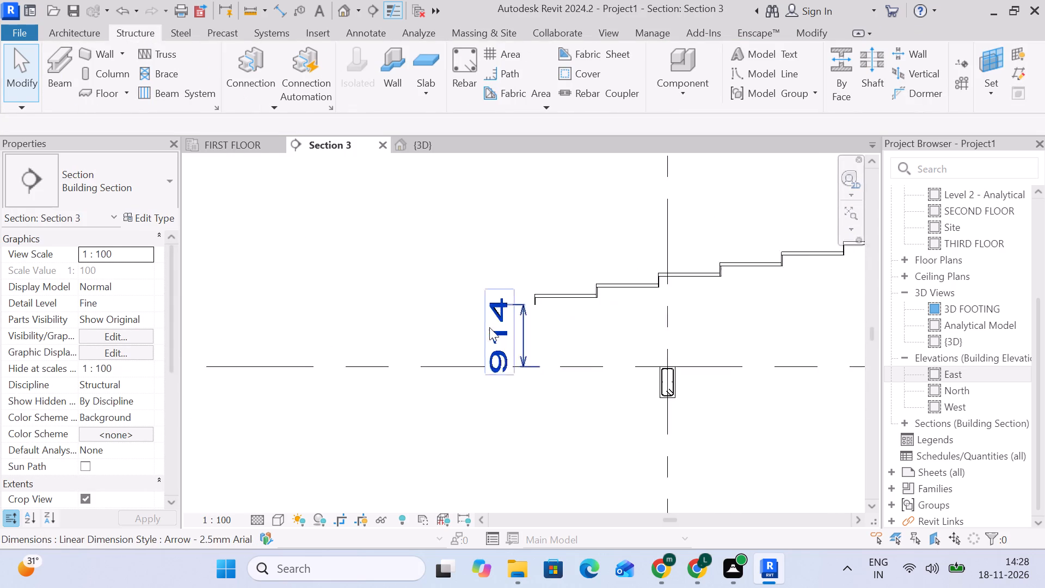
pyautogui.scroll(2, 489, 327)
pyautogui.scroll(5, 536, 307)
pyautogui.scroll(-13, 561, 292)
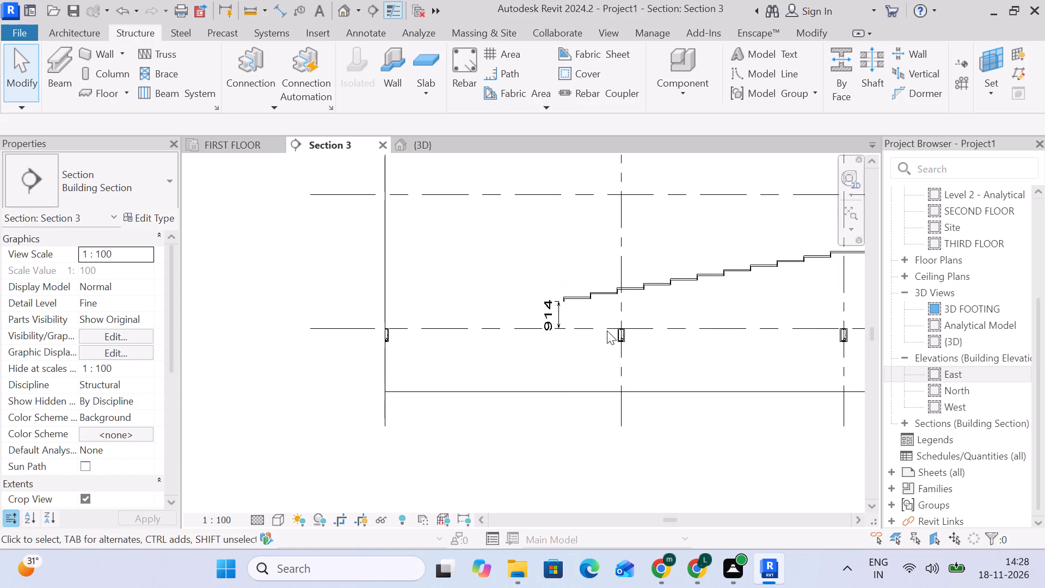
pyautogui.scroll(-6, 607, 330)
pyautogui.scroll(1, 735, 335)
pyautogui.moveTo(733, 335); pyautogui.dragTo(415, 396, button='middle')
pyautogui.scroll(4, 635, 353)
pyautogui.scroll(6, 575, 303)
pyautogui.scroll(6, 623, 301)
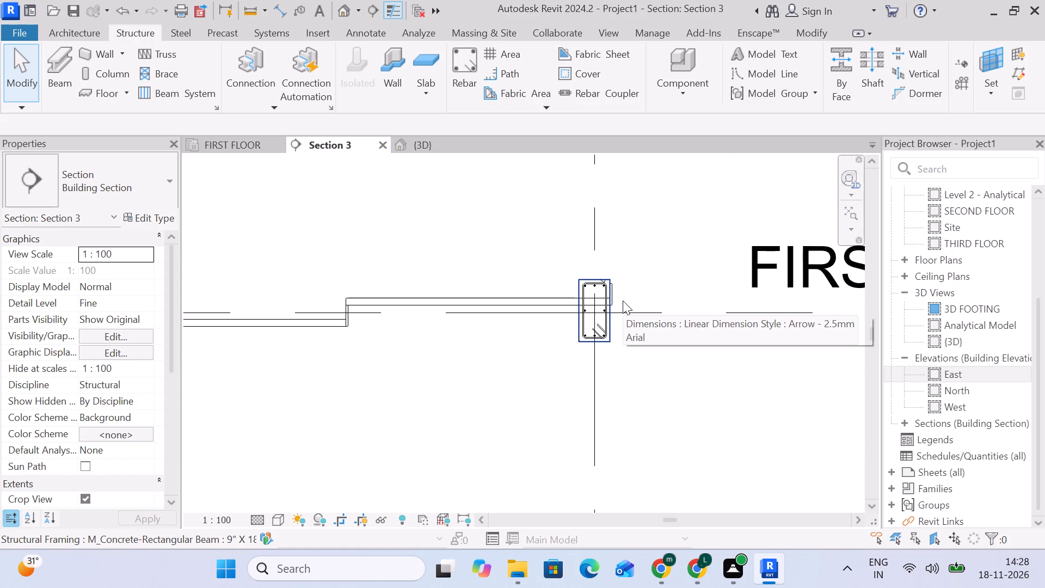
pyautogui.scroll(6, 623, 301)
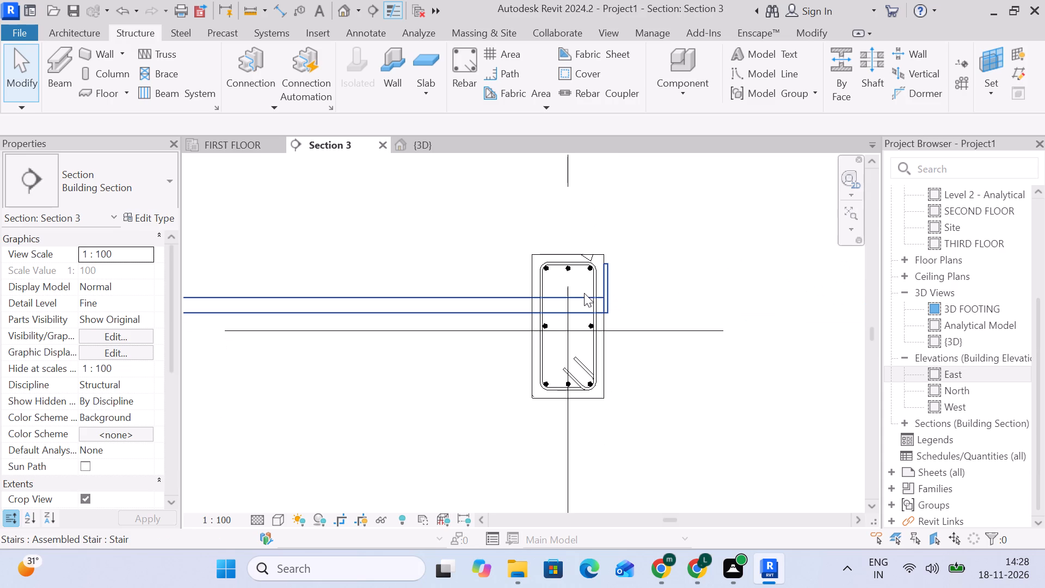
pyautogui.scroll(-6, 503, 300)
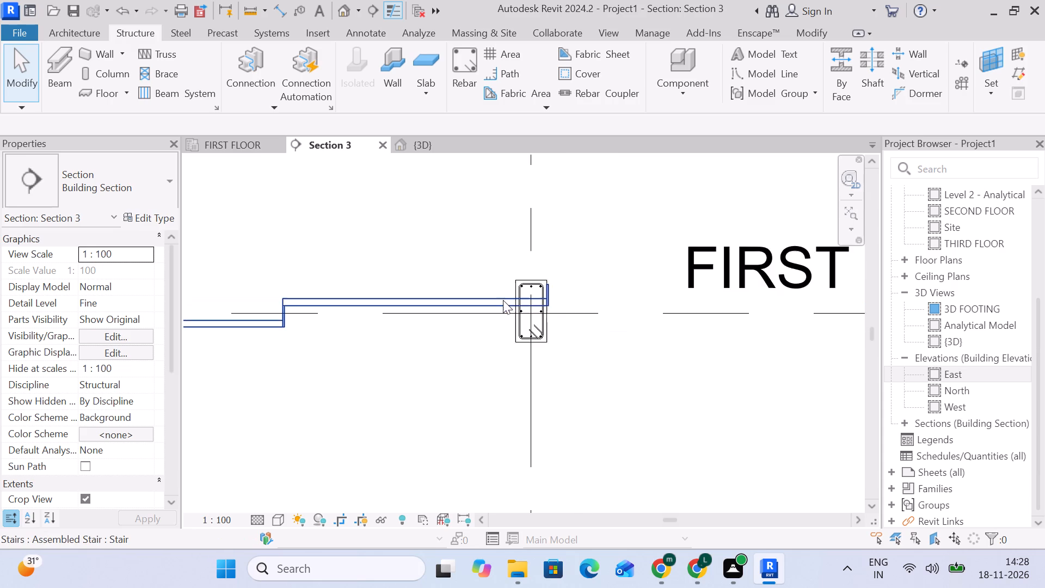
pyautogui.scroll(-5, 503, 300)
pyautogui.moveTo(505, 304); pyautogui.dragTo(598, 270, button='middle')
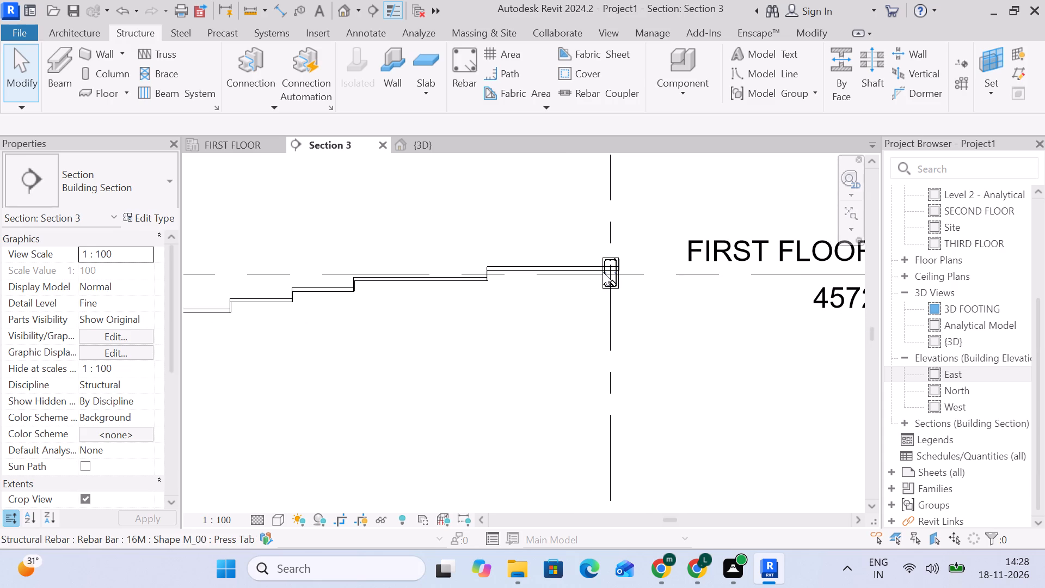
pyautogui.scroll(-5, 605, 273)
pyautogui.scroll(-2, 508, 331)
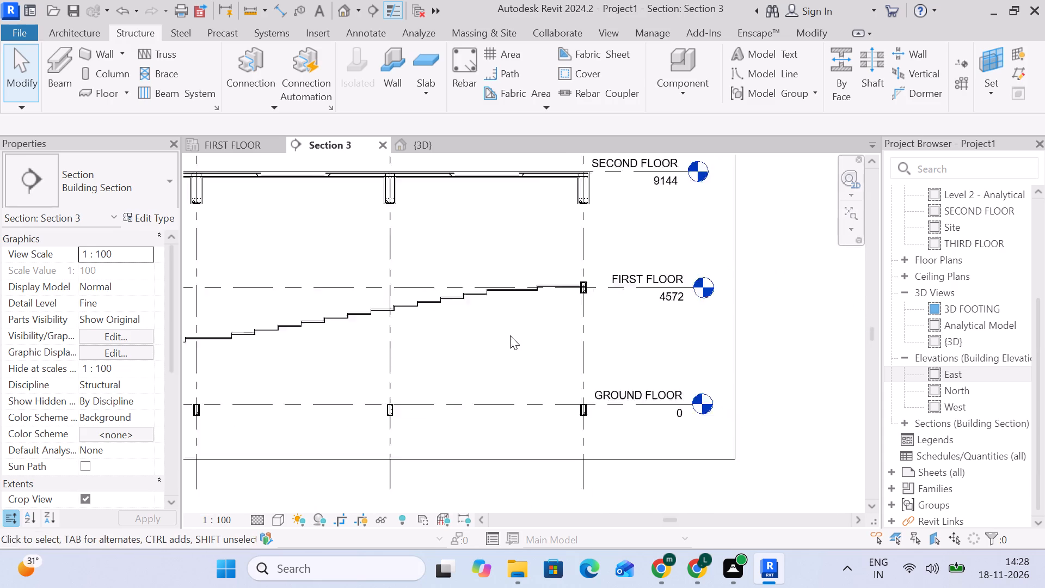
pyautogui.scroll(-2, 510, 335)
pyautogui.moveTo(513, 336); pyautogui.dragTo(709, 307, button='middle')
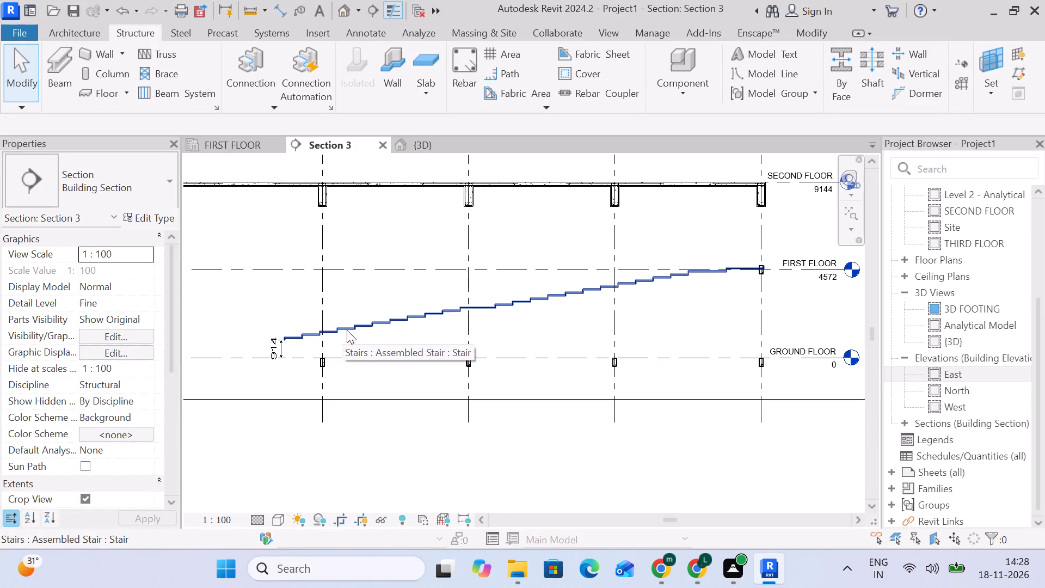
# Open the seating stair's type properties and inspect the settings of its Non-Monolithic Landing type.
pyautogui.scroll(4, 359, 340)
pyautogui.click(354, 318)
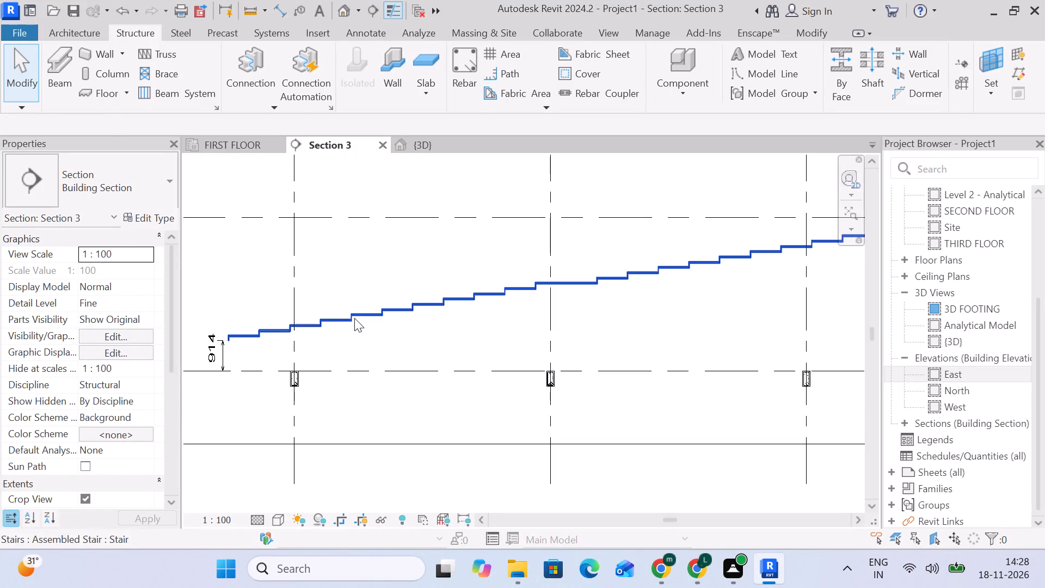
pyautogui.scroll(-3, 47, 397)
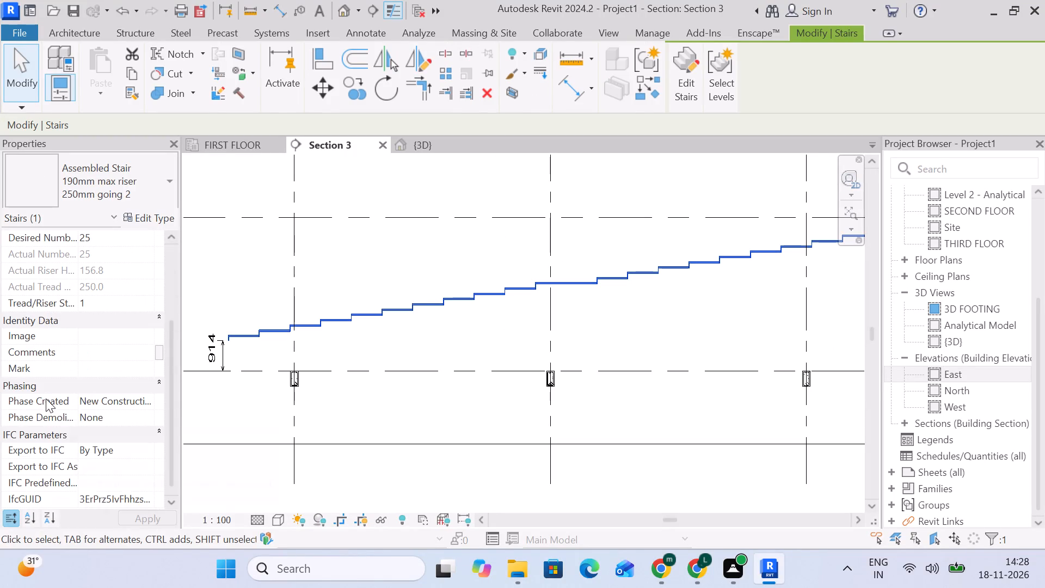
pyautogui.scroll(5, 46, 399)
pyautogui.click(145, 224)
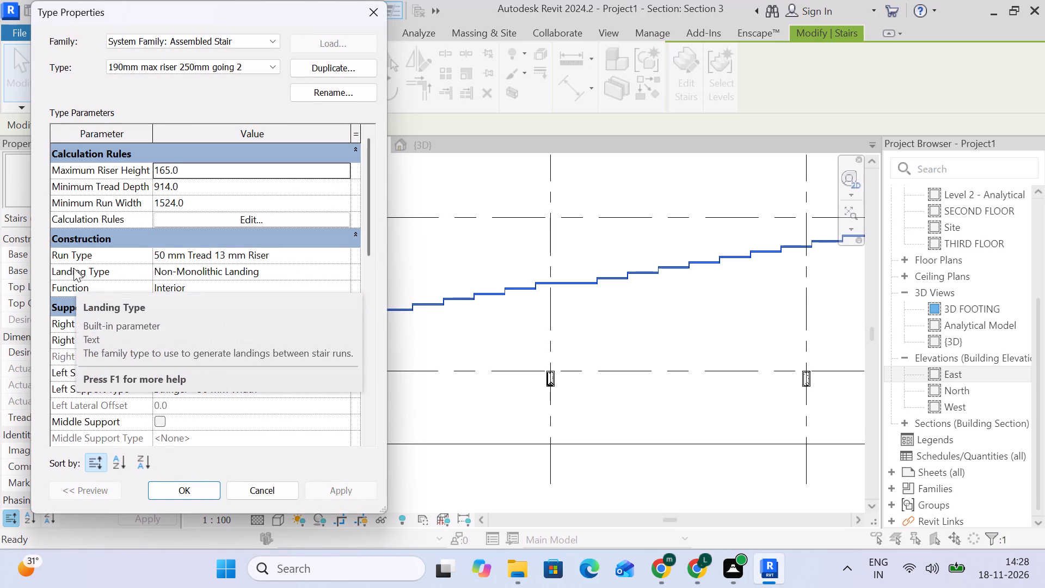
pyautogui.scroll(-1, 75, 268)
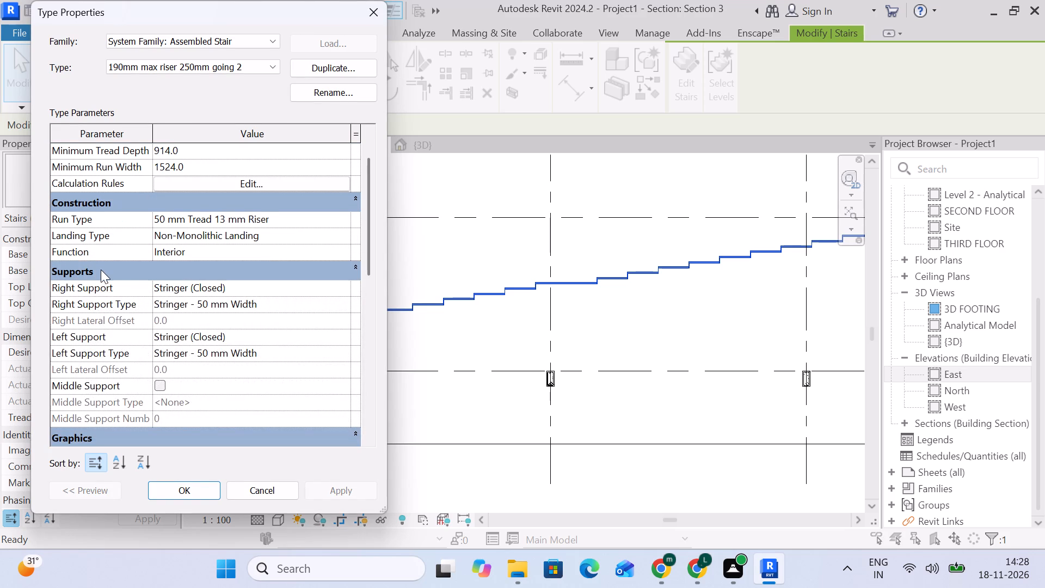
pyautogui.click(346, 238)
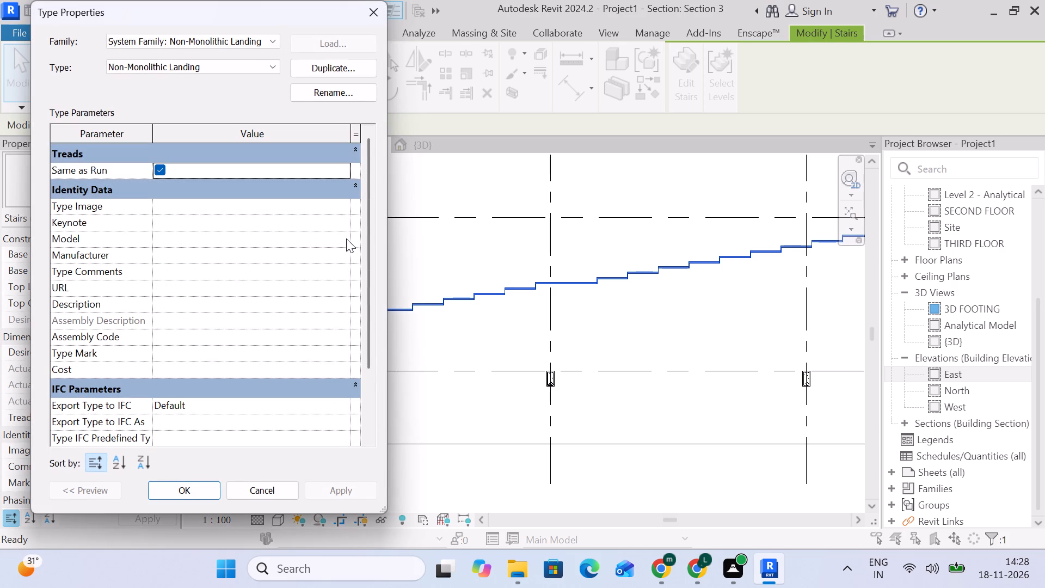
pyautogui.scroll(-9, 272, 285)
pyautogui.scroll(10, 291, 273)
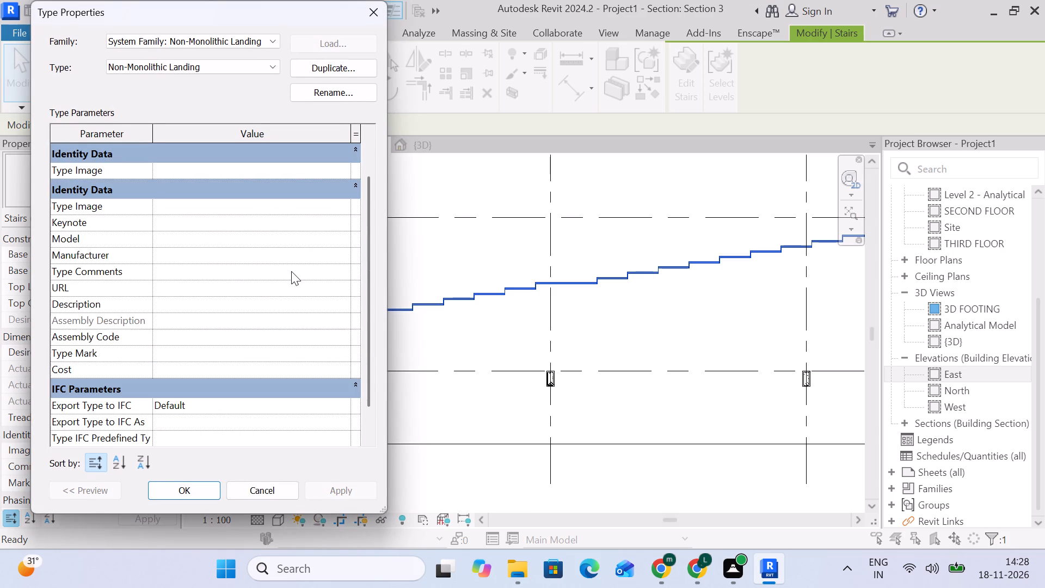
pyautogui.scroll(2, 291, 271)
pyautogui.click(367, 10)
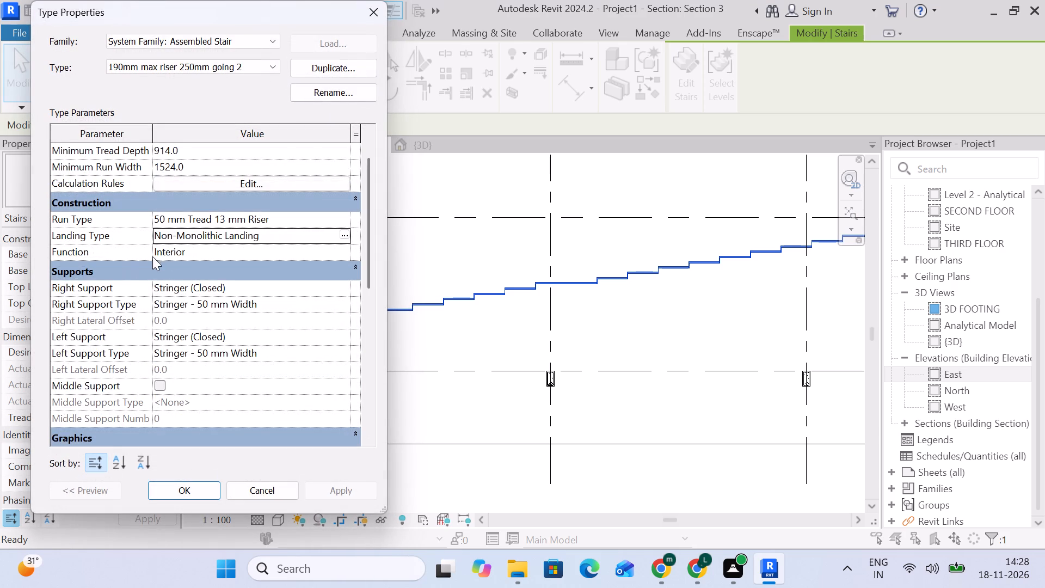
# Review the stair type's function options, support and graphics parameters, and leave the type properties without changes.
pyautogui.click(352, 249)
pyautogui.click(340, 249)
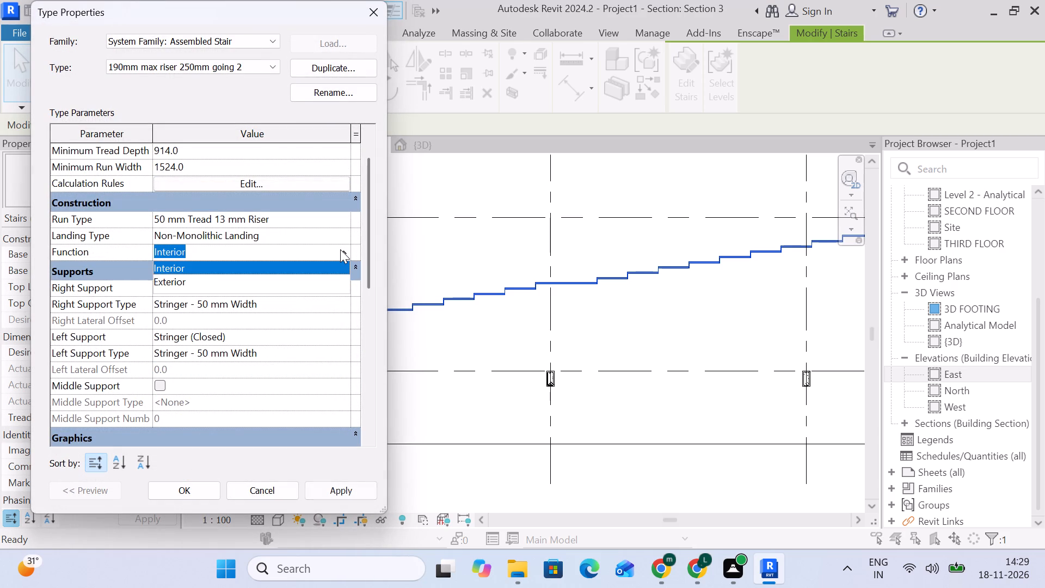
pyautogui.click(340, 250)
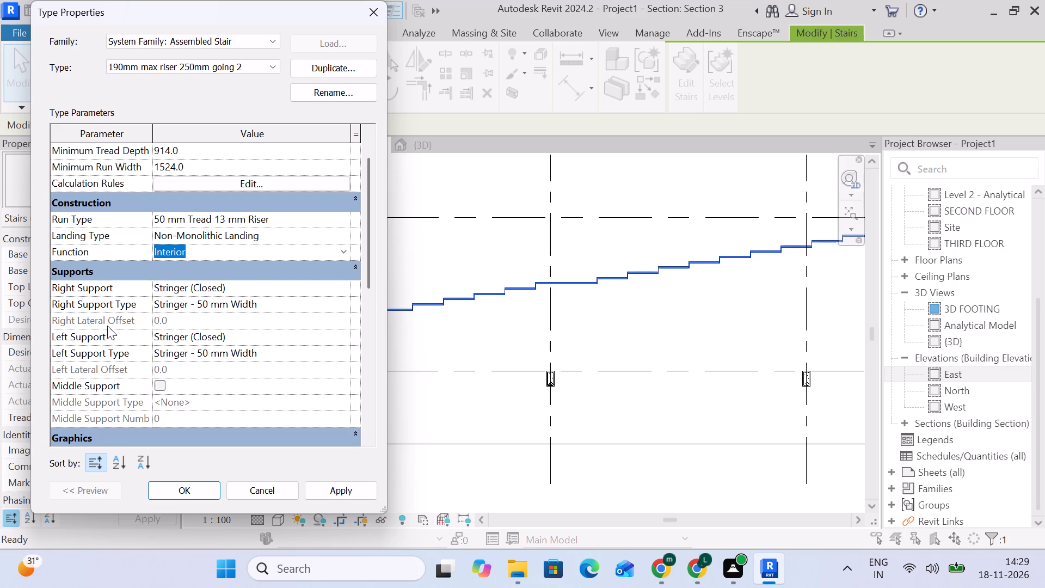
pyautogui.scroll(-2, 99, 324)
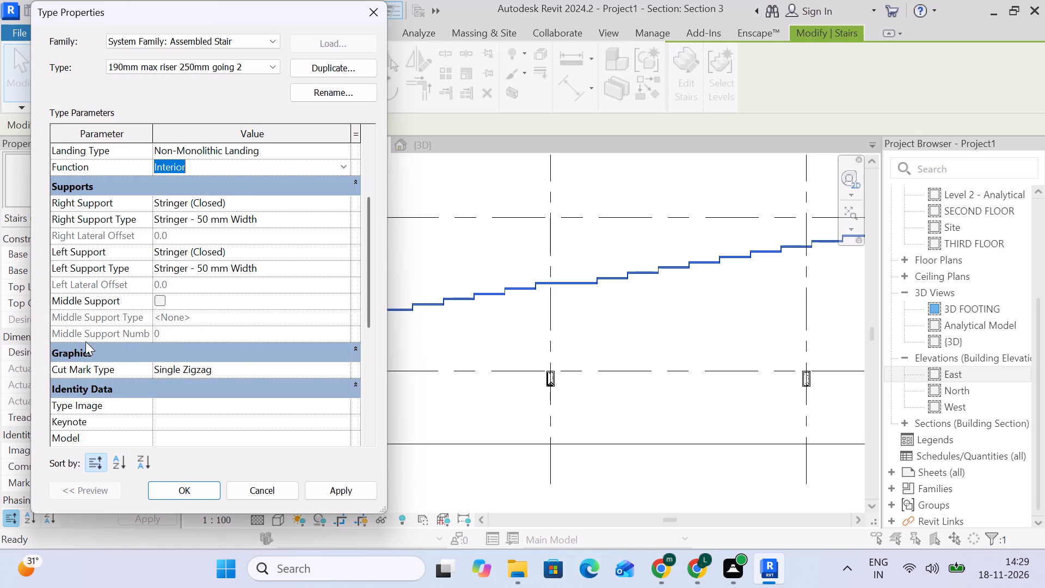
pyautogui.scroll(-4, 85, 341)
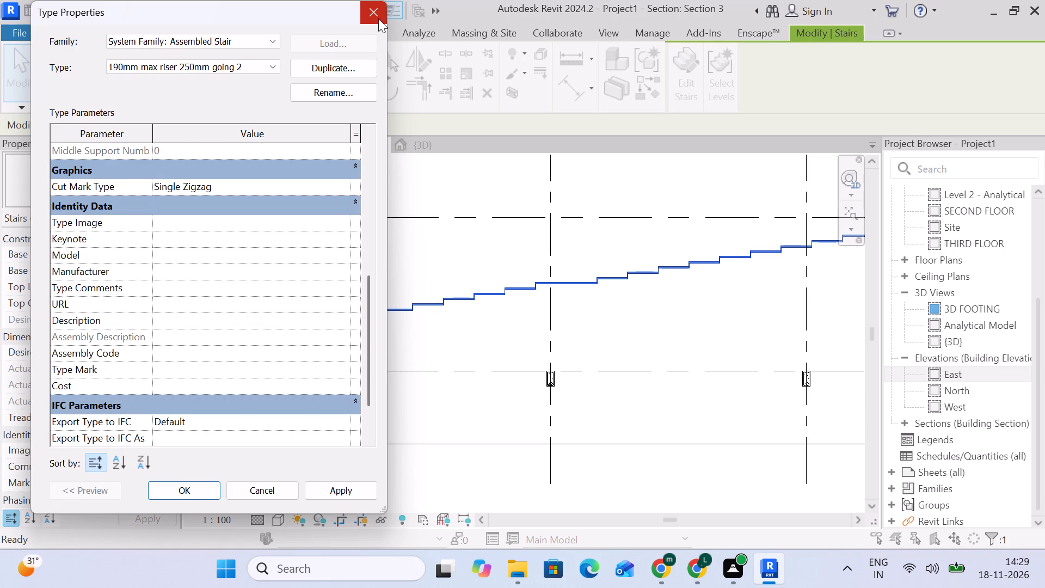
pyautogui.click(378, 19)
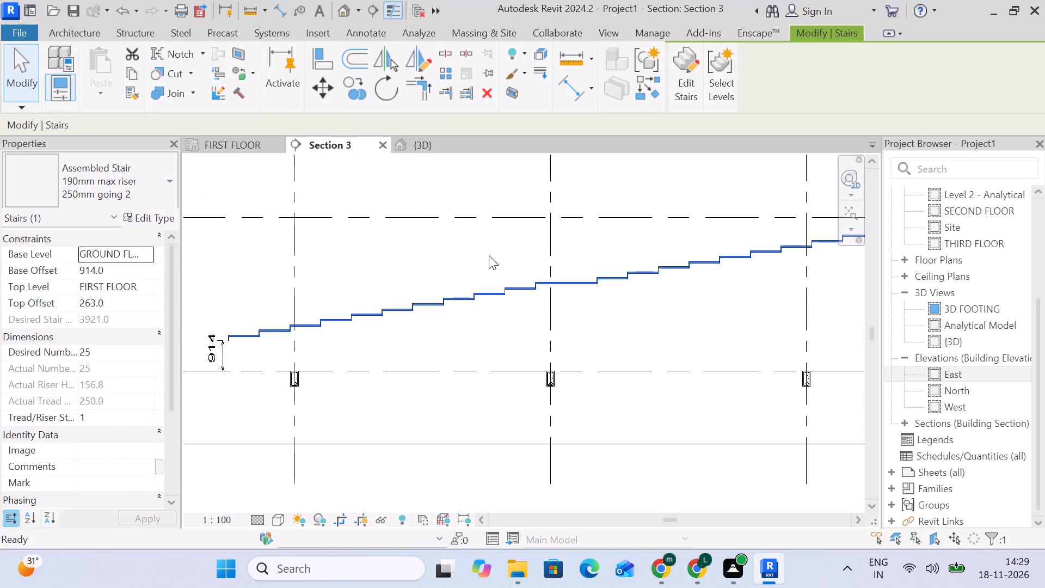
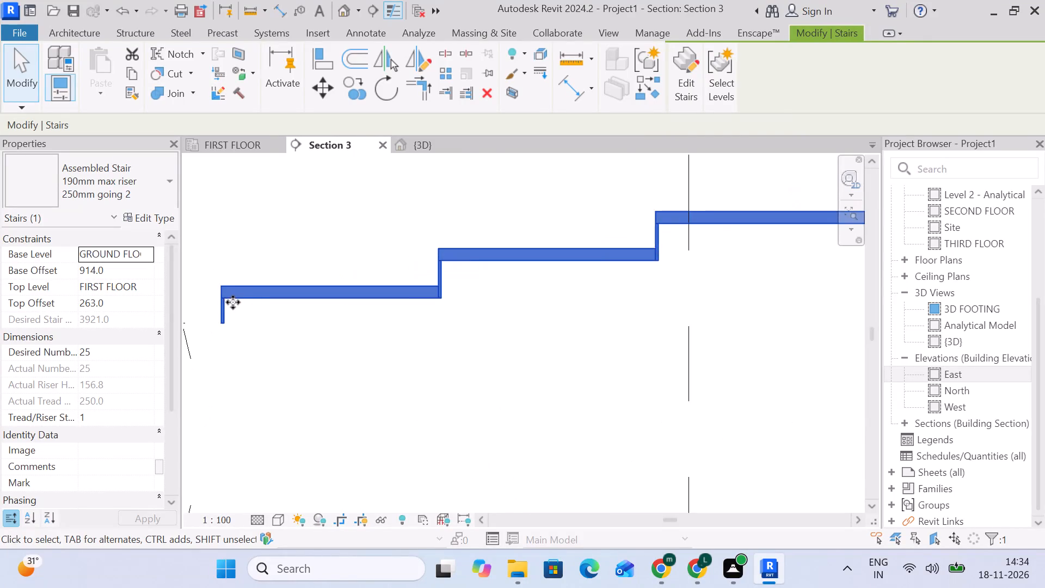
# Examine the lowest riser of the assembled stair in the section, and review its instance and type properties.
pyautogui.scroll(5, 227, 303)
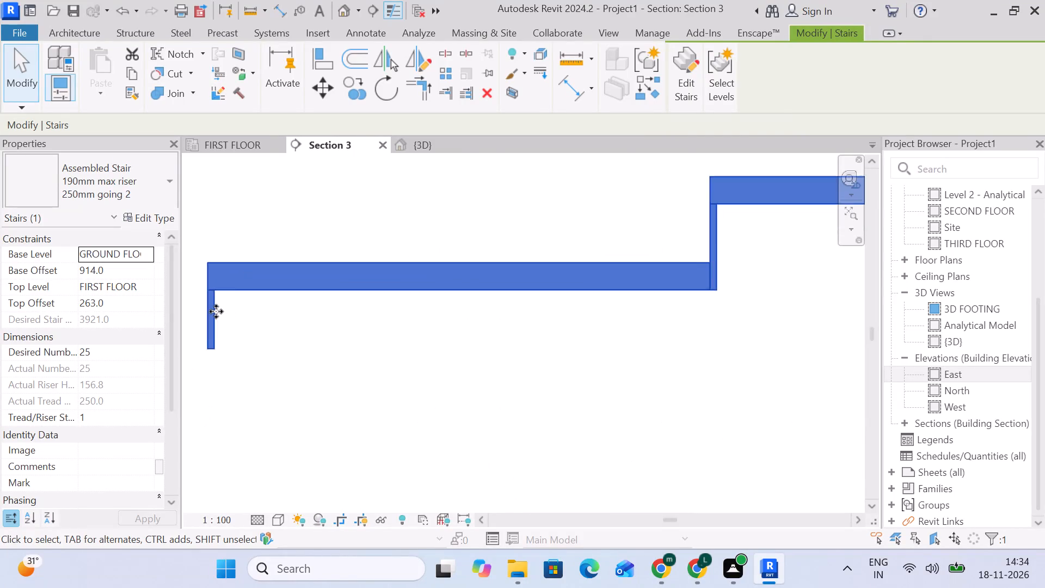
pyautogui.scroll(6, 216, 313)
pyautogui.moveTo(216, 313); pyautogui.dragTo(298, 291, button='middle')
pyautogui.click(288, 291)
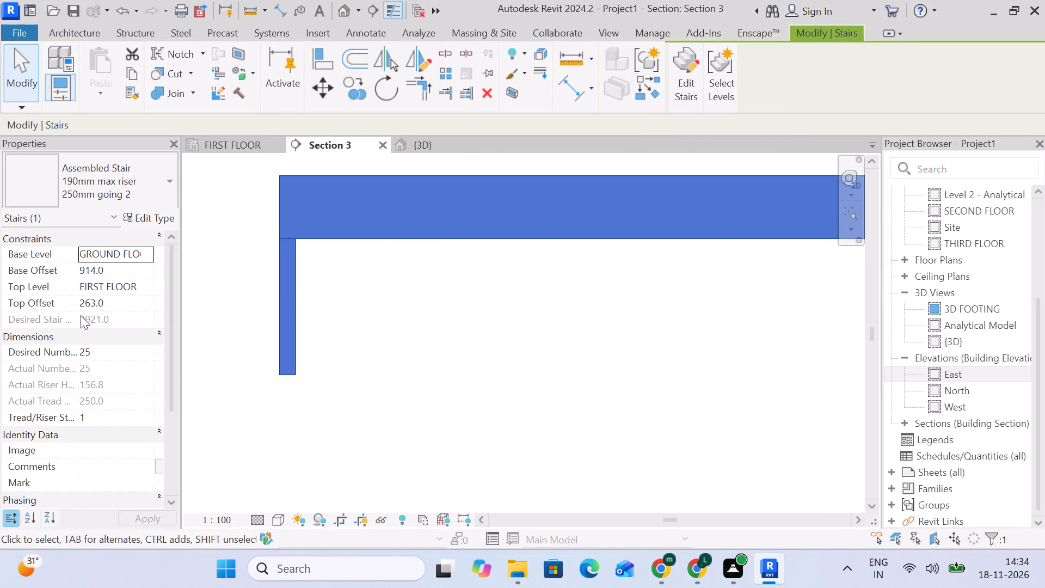
pyautogui.scroll(-2, 81, 315)
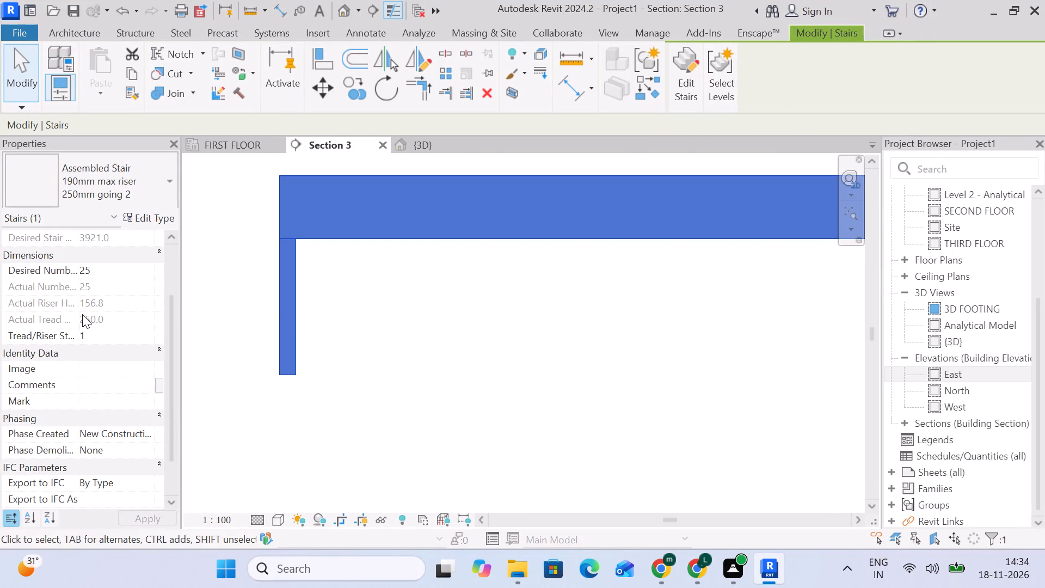
pyautogui.scroll(-1, 60, 304)
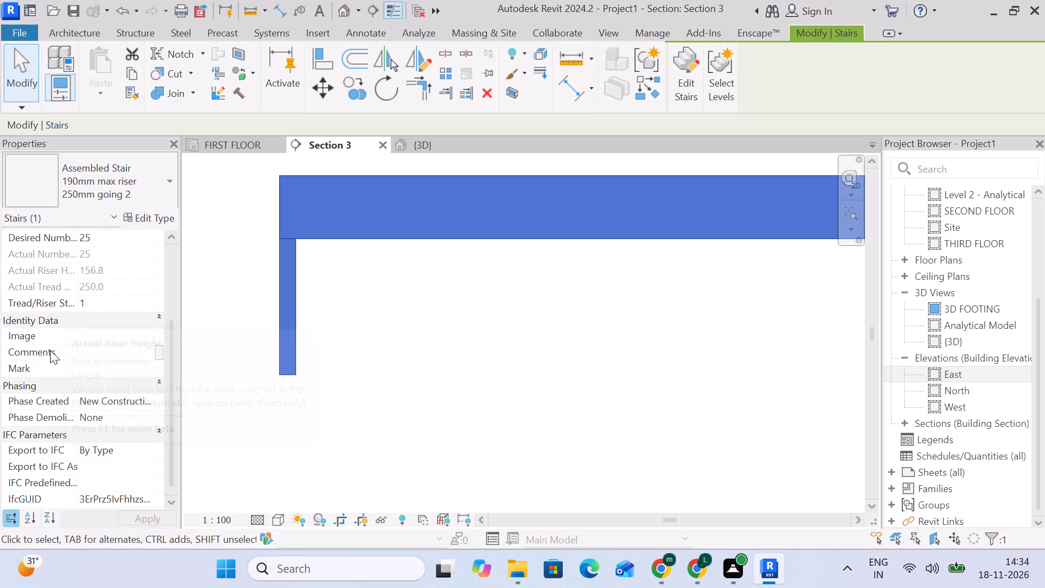
pyautogui.scroll(-5, 59, 350)
pyautogui.scroll(12, 60, 338)
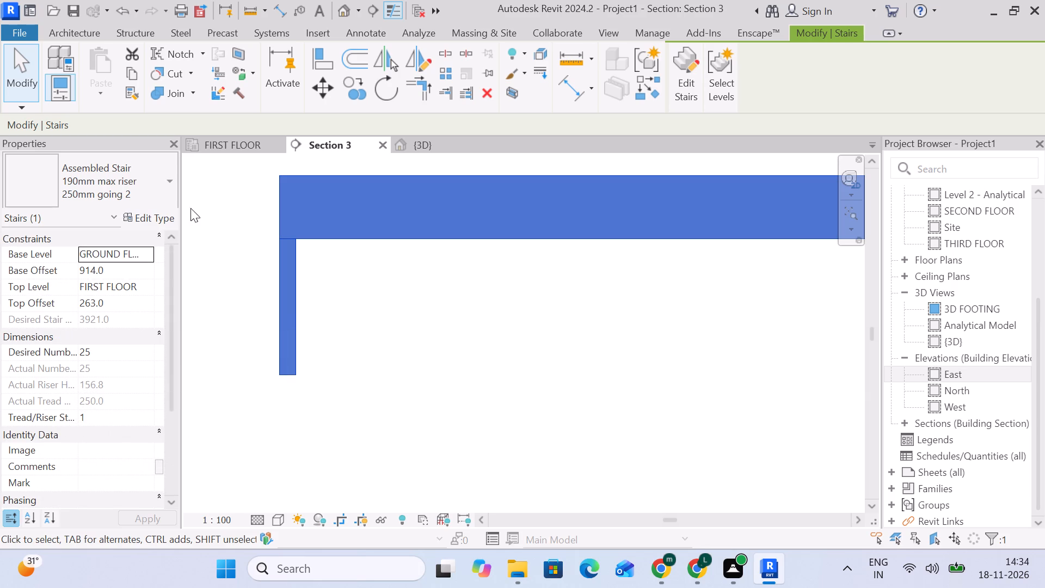
pyautogui.click(143, 220)
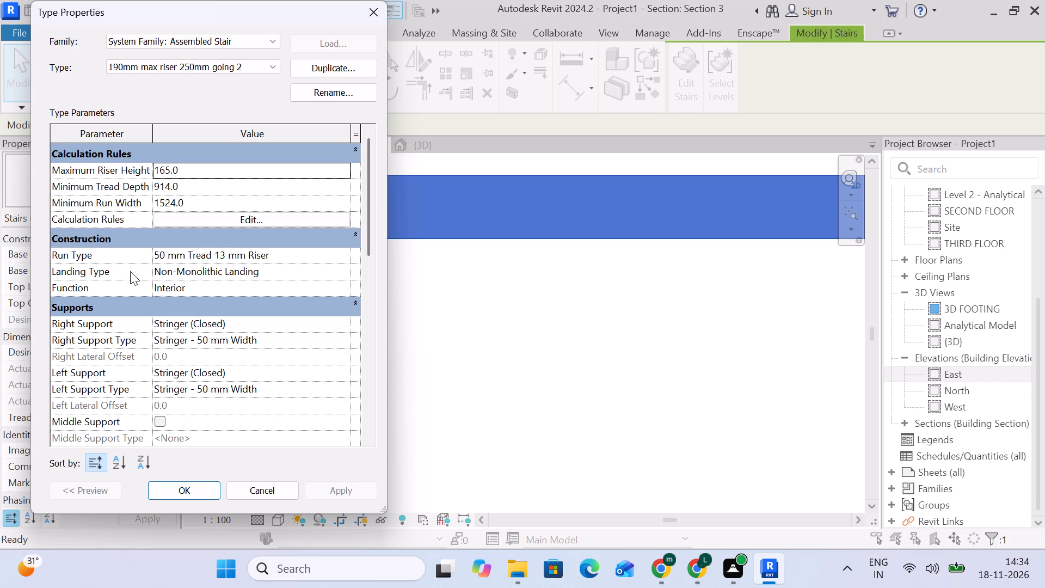
pyautogui.click(370, 17)
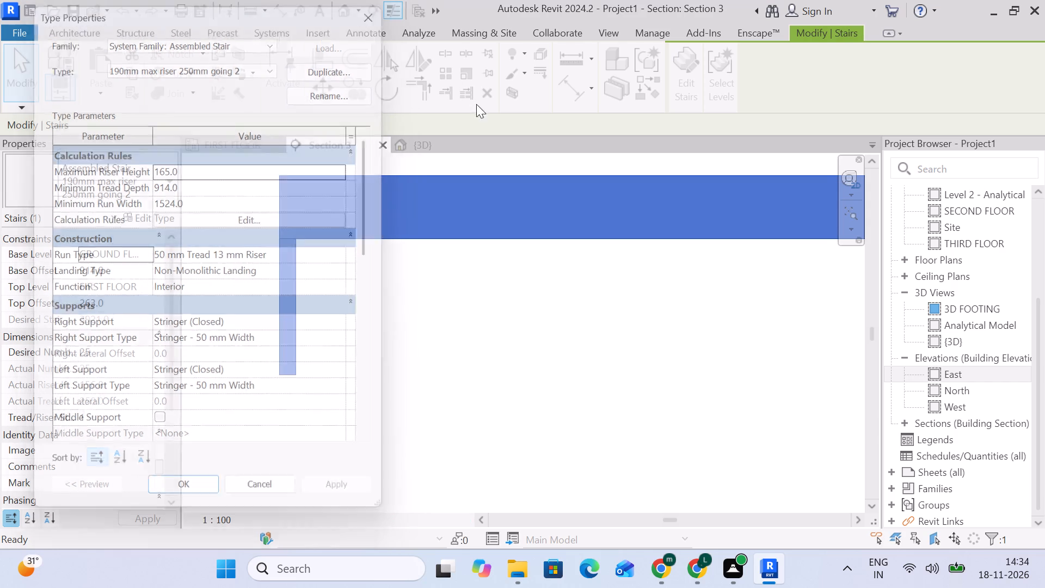
# Measure the thickness of the stair's lowest riser with an aligned dimension, without placing the dimension.
pyautogui.click(570, 104)
pyautogui.click(561, 75)
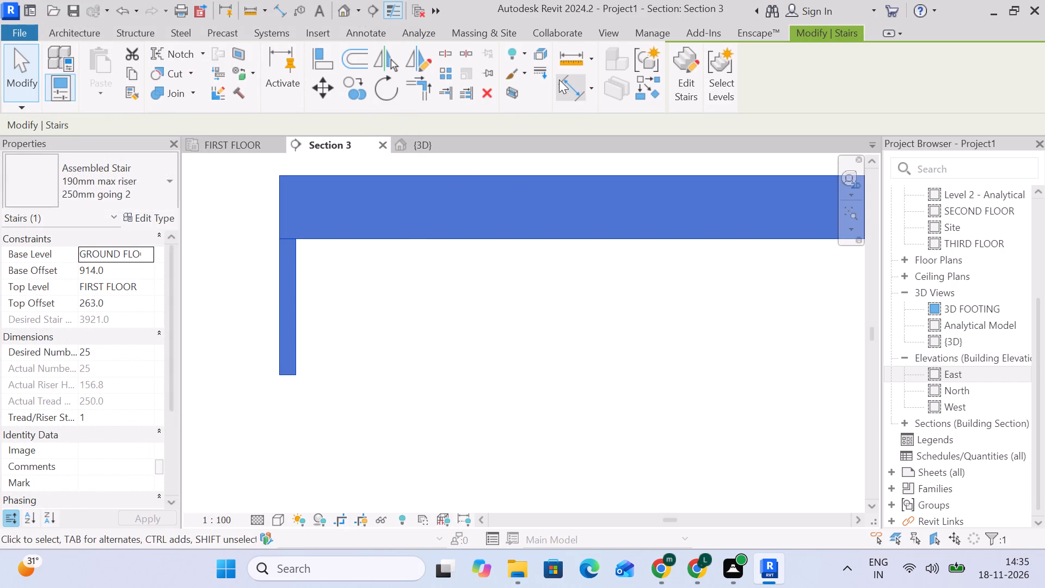
pyautogui.scroll(5, 278, 327)
pyautogui.click(282, 277)
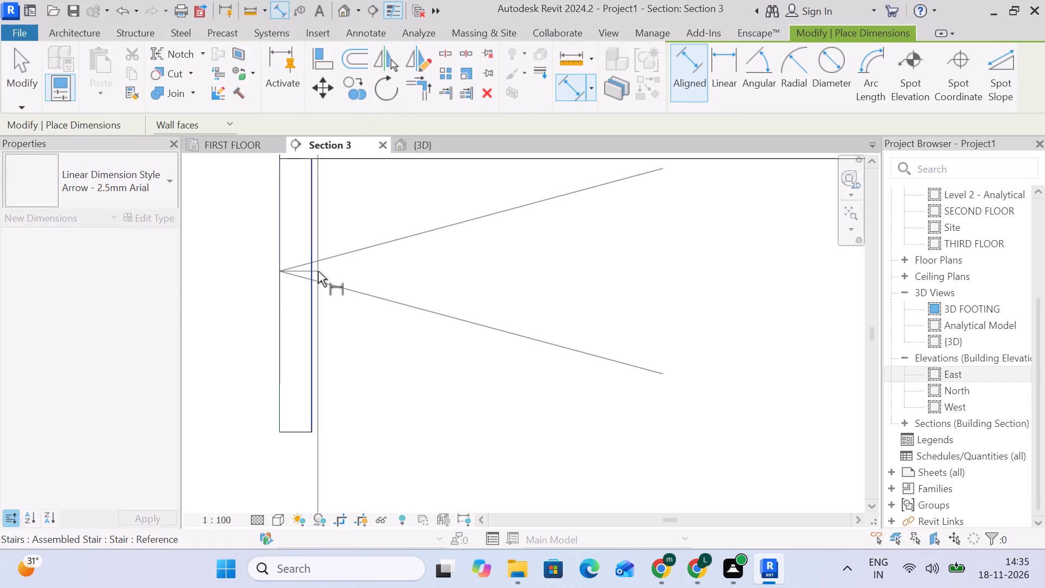
pyautogui.click(318, 271)
pyautogui.scroll(-17, 318, 291)
pyautogui.scroll(-4, 316, 312)
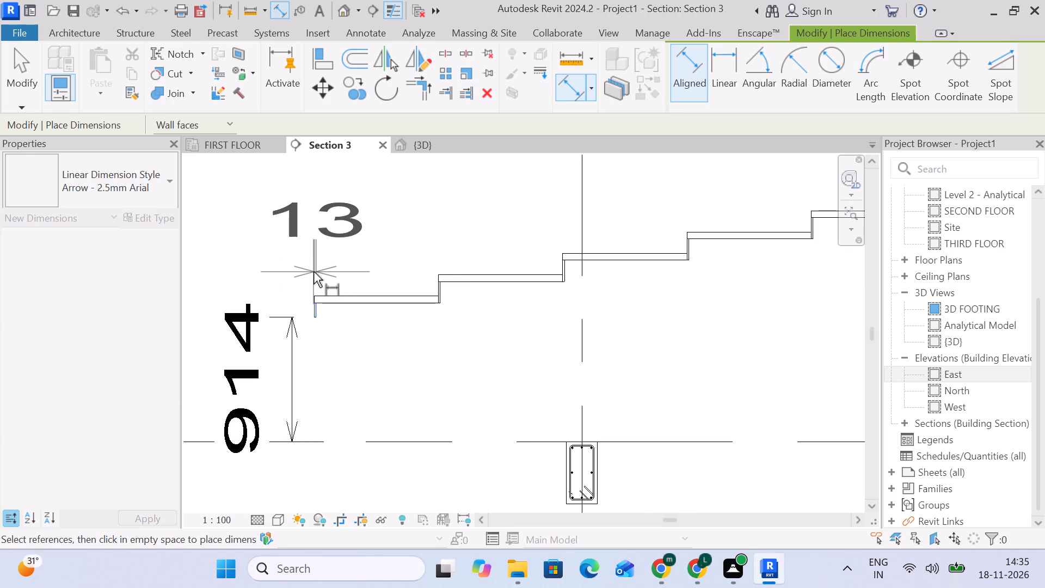
pyautogui.press('Escape')
# Measure the thickness of the stair's lowest tread with an aligned dimension, without placing the dimension.
pyautogui.moveTo(318, 303); pyautogui.dragTo(334, 440, button='middle')
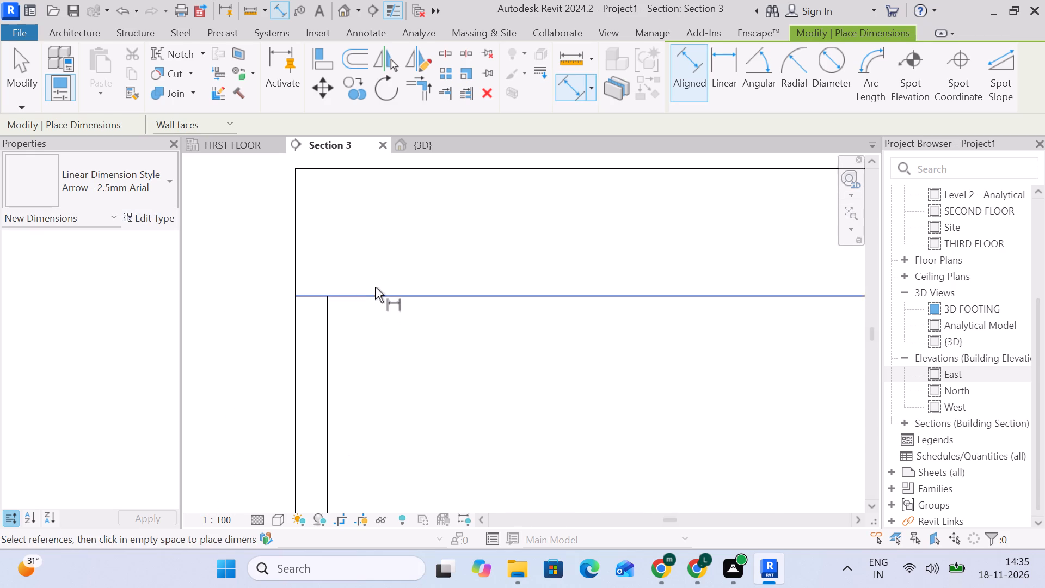
pyautogui.scroll(1, 378, 277)
pyautogui.click(381, 301)
pyautogui.scroll(-5, 402, 270)
pyautogui.moveTo(397, 292); pyautogui.dragTo(393, 348, button='middle')
pyautogui.scroll(3, 414, 286)
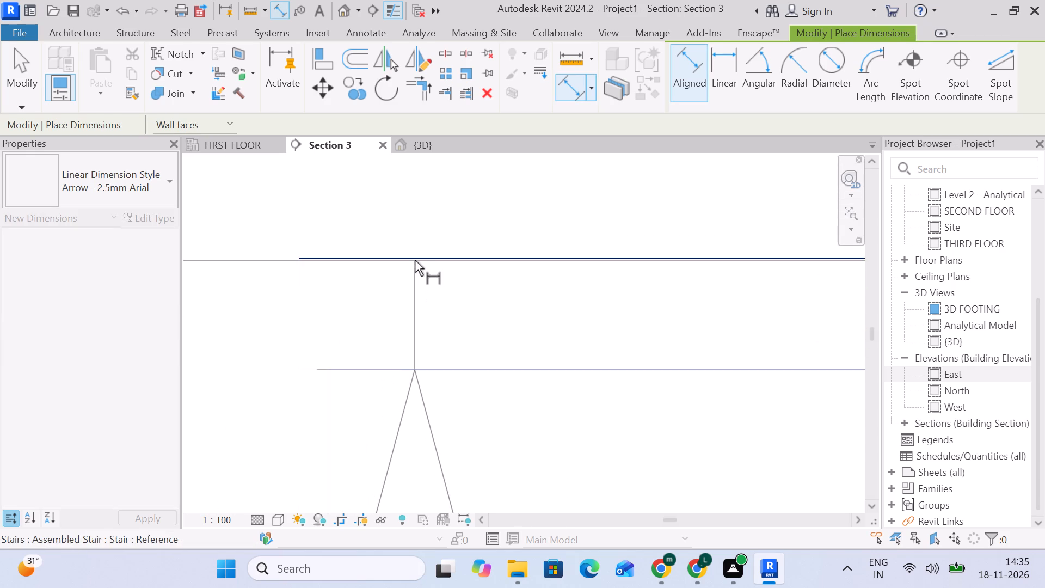
pyautogui.click(415, 260)
pyautogui.scroll(-16, 421, 250)
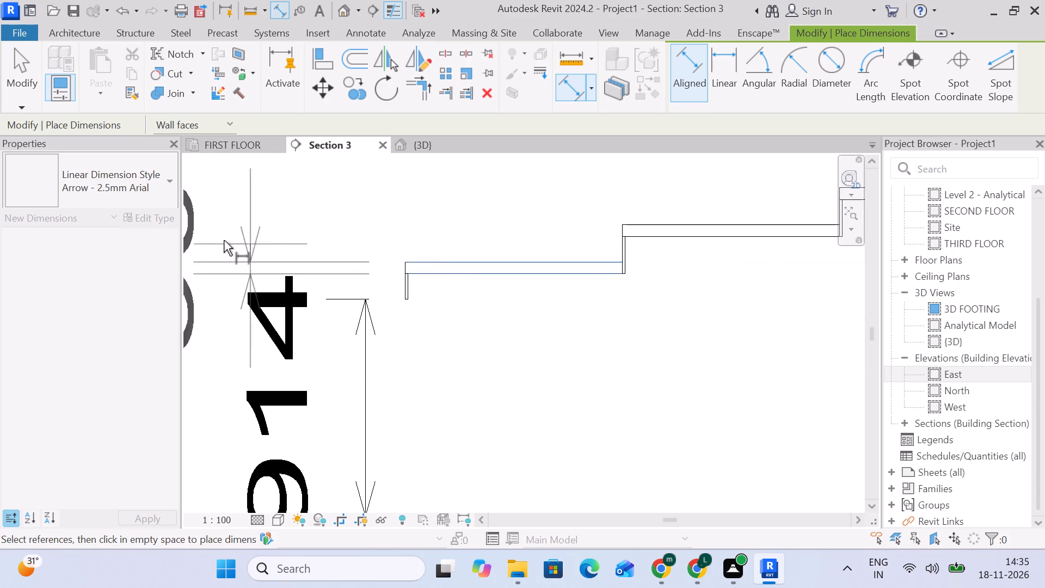
pyautogui.scroll(-4, 249, 235)
pyautogui.moveTo(281, 238); pyautogui.dragTo(472, 238, button='middle')
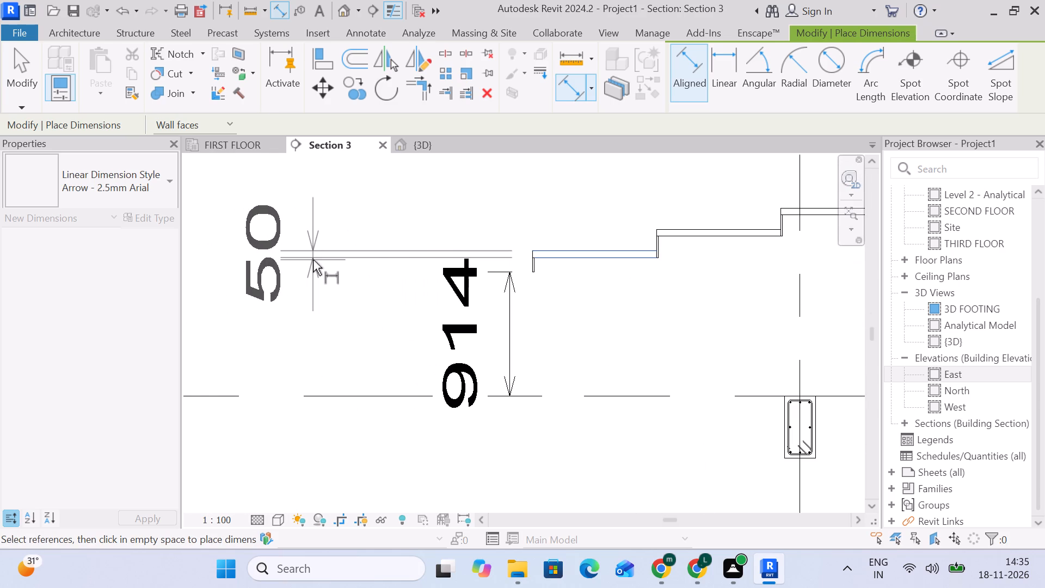
pyautogui.press('Escape')
pyautogui.press('Escape')
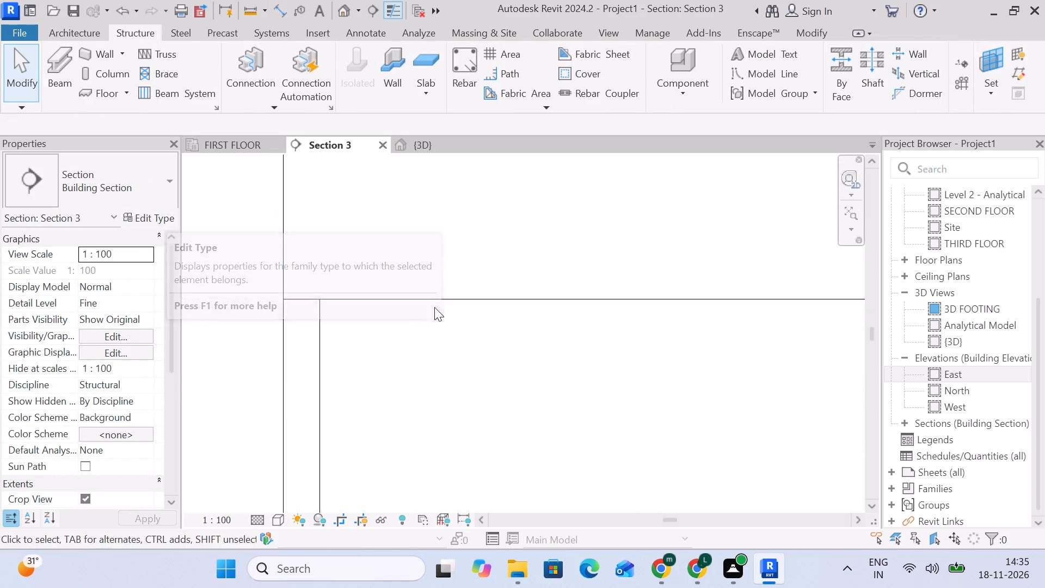
# In the stair's run type, 50 mm Tread 13 mm Riser, set the tread thickness to 6" (152.4 mm).
pyautogui.click(449, 283)
pyautogui.click(157, 215)
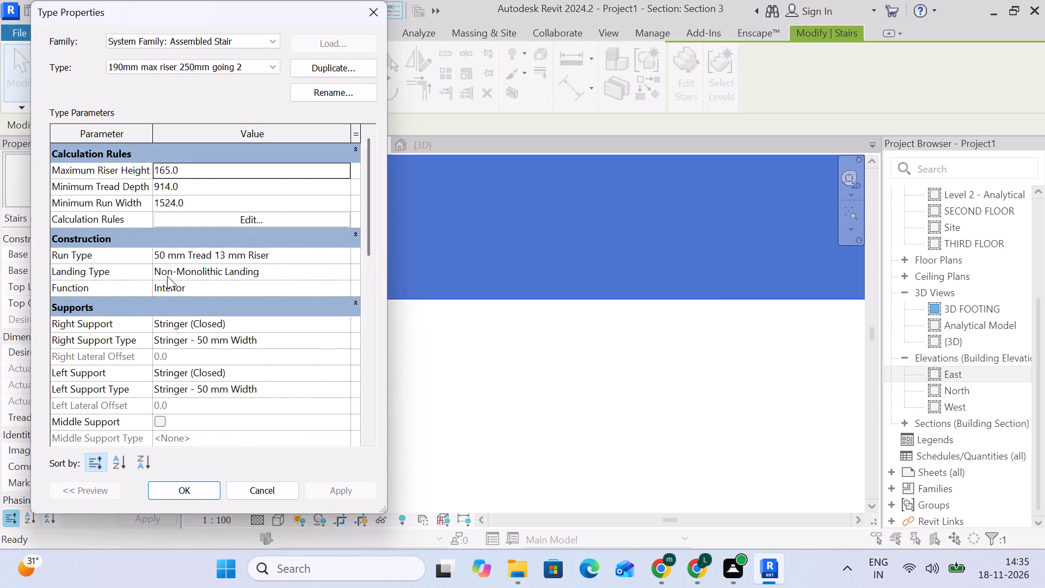
pyautogui.scroll(3, 202, 259)
pyautogui.click(248, 258)
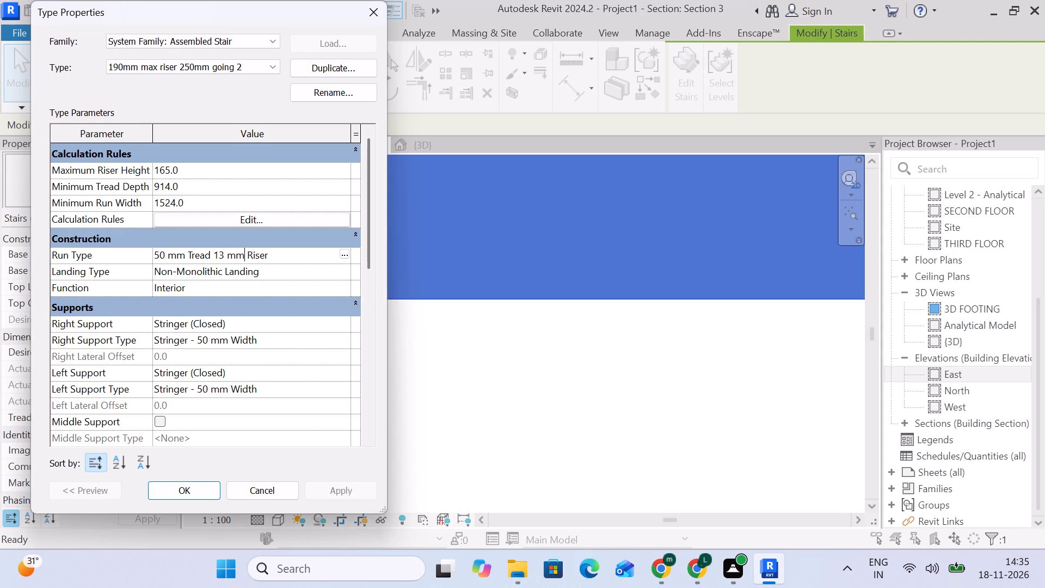
pyautogui.click(342, 253)
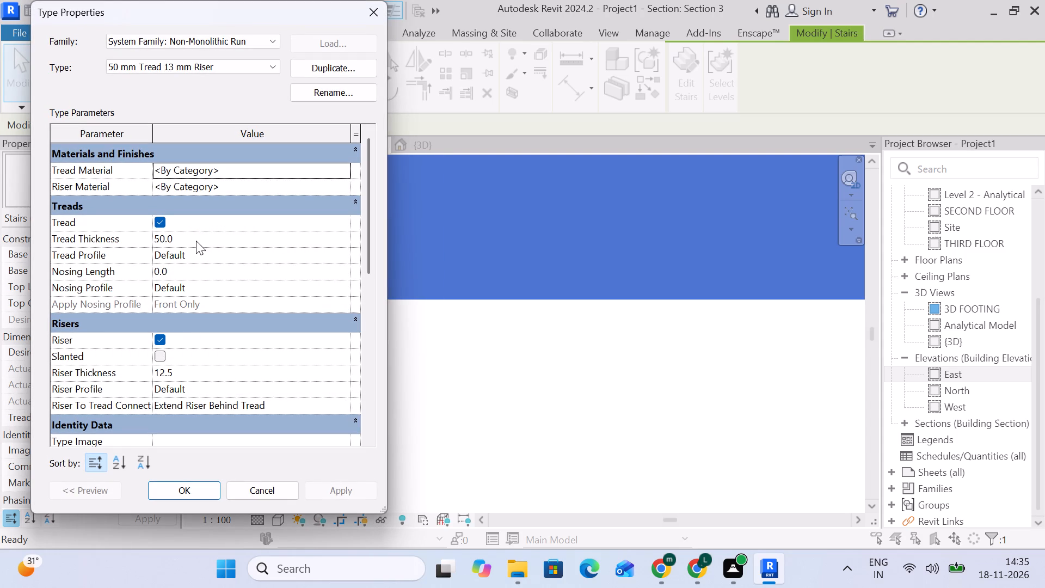
pyautogui.click(196, 241)
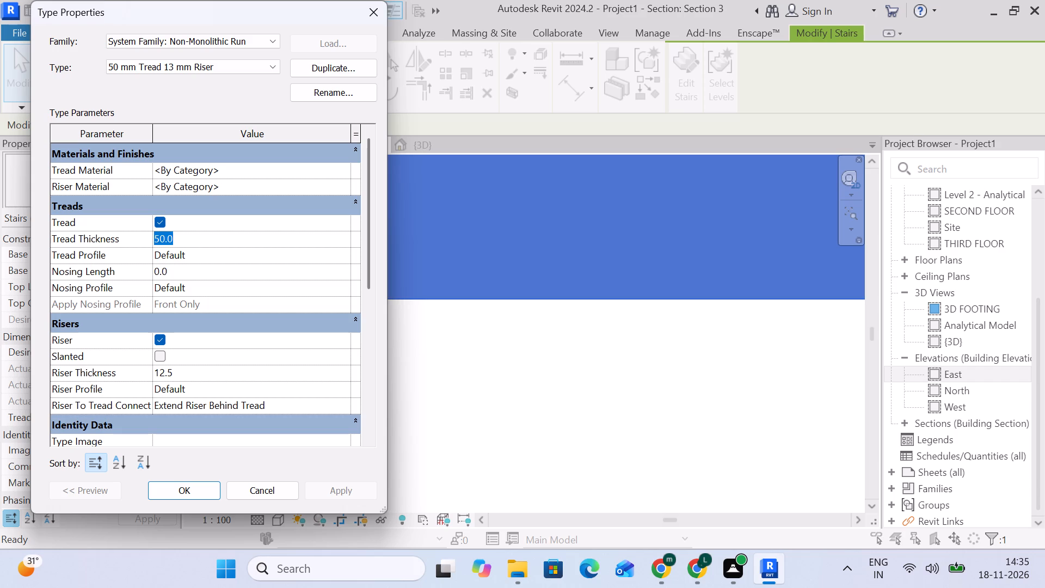
pyautogui.press('6')
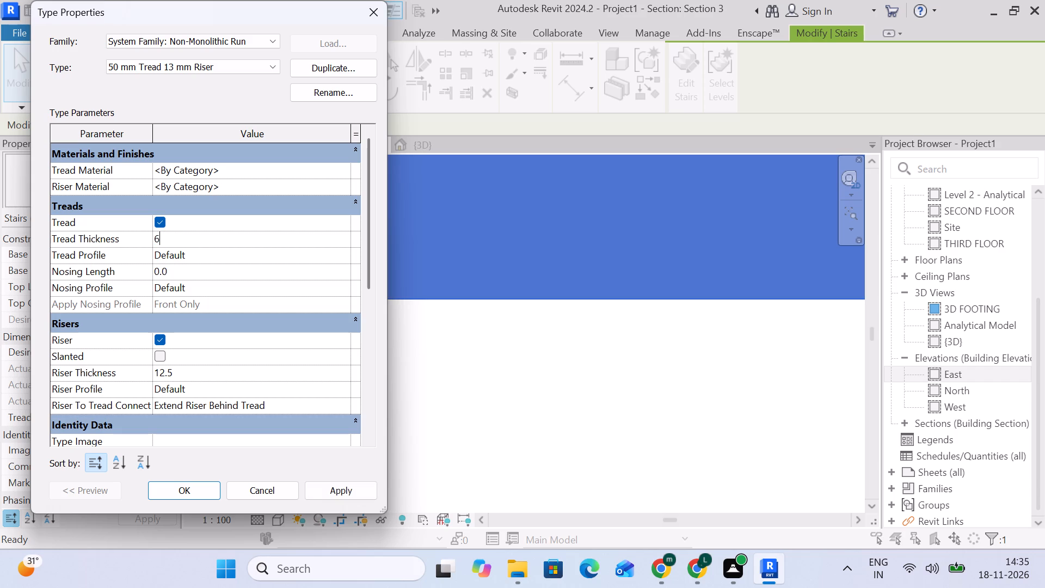
pyautogui.hotkey('shift', '"')
pyautogui.press('Return')
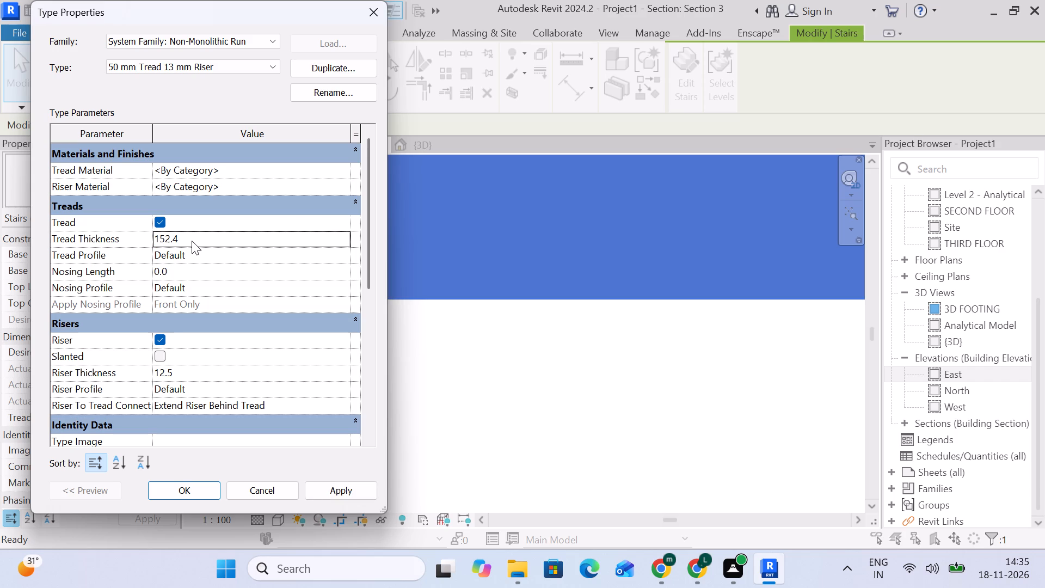
# Set the run type's riser thickness to 6" (152.4 mm), and apply the run and stair type changes.
pyautogui.click(198, 275)
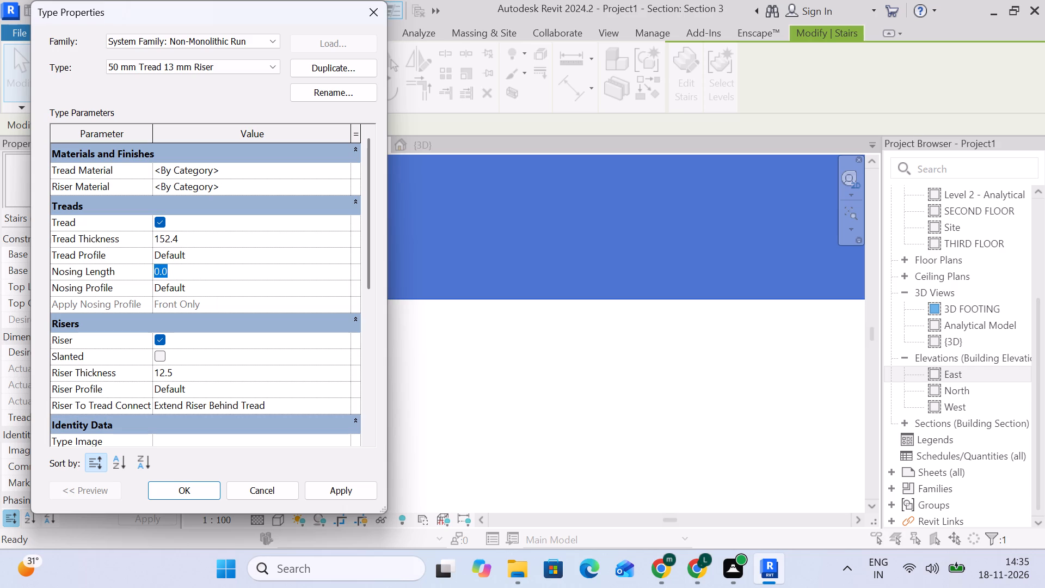
pyautogui.click(211, 374)
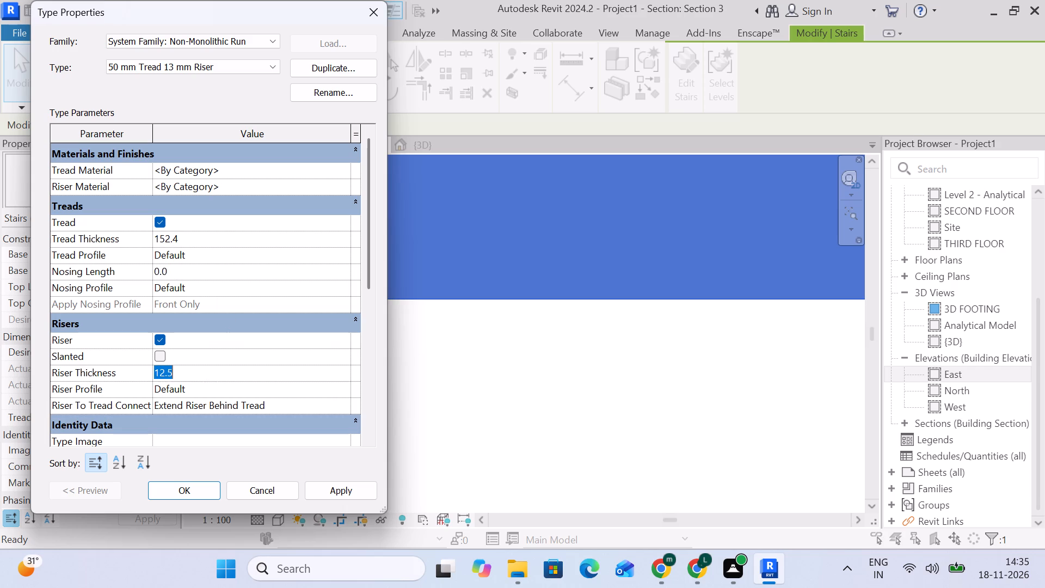
pyautogui.press('1')
pyautogui.press('BackSpace')
pyautogui.press('6')
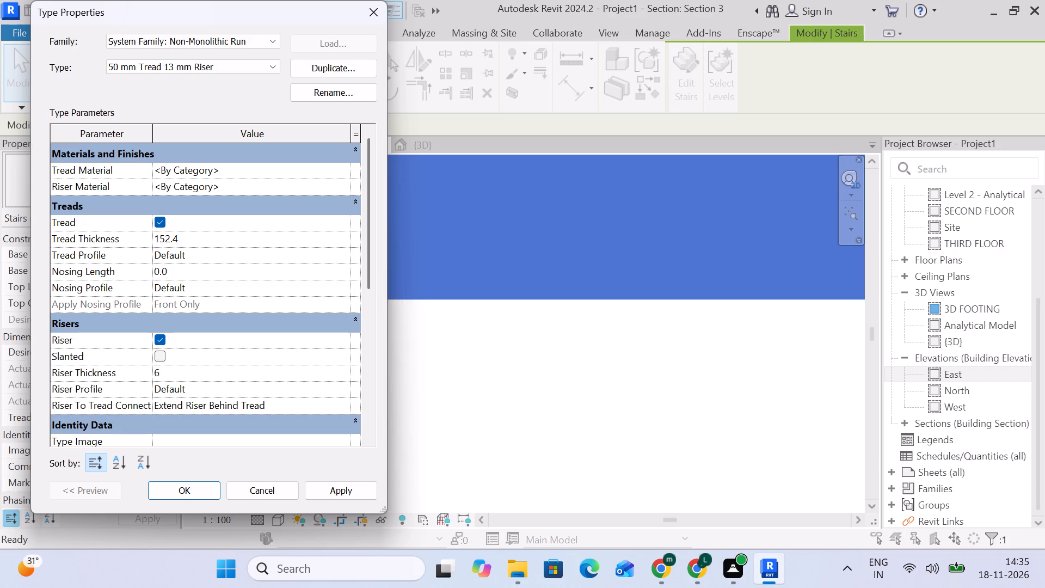
pyautogui.hotkey('shift', '"')
pyautogui.press('Return')
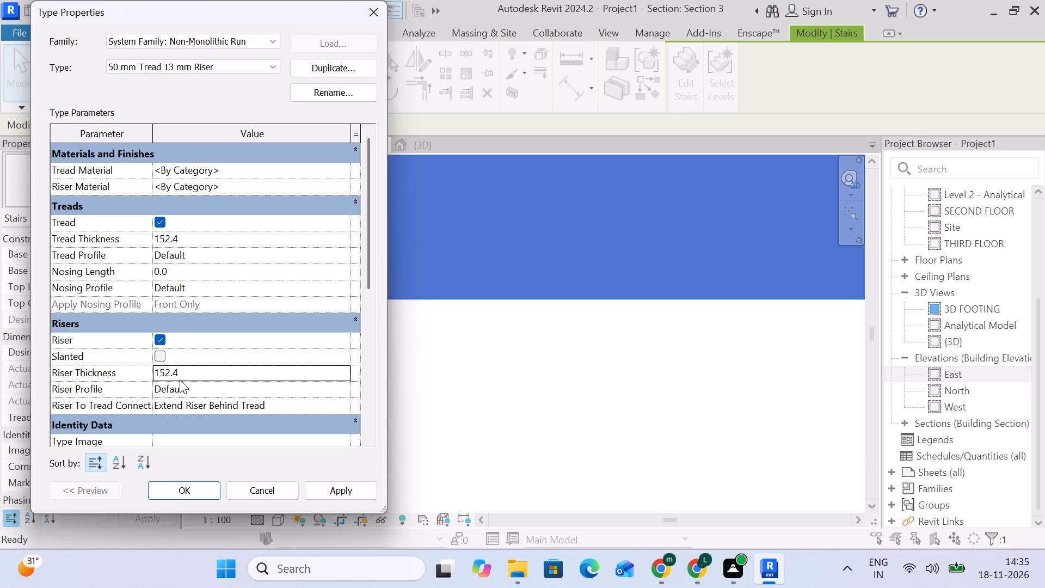
pyautogui.click(321, 489)
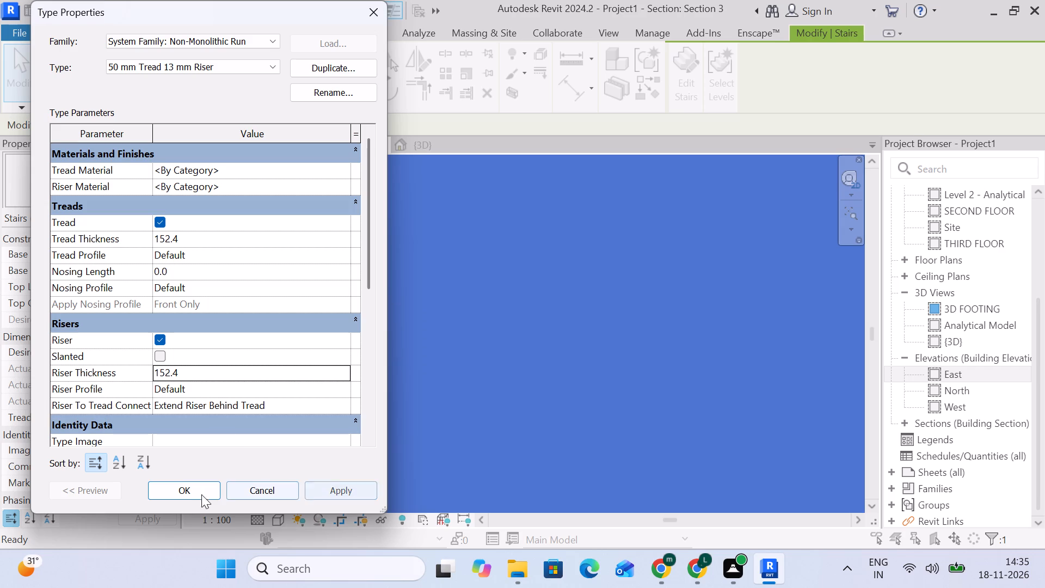
pyautogui.click(183, 494)
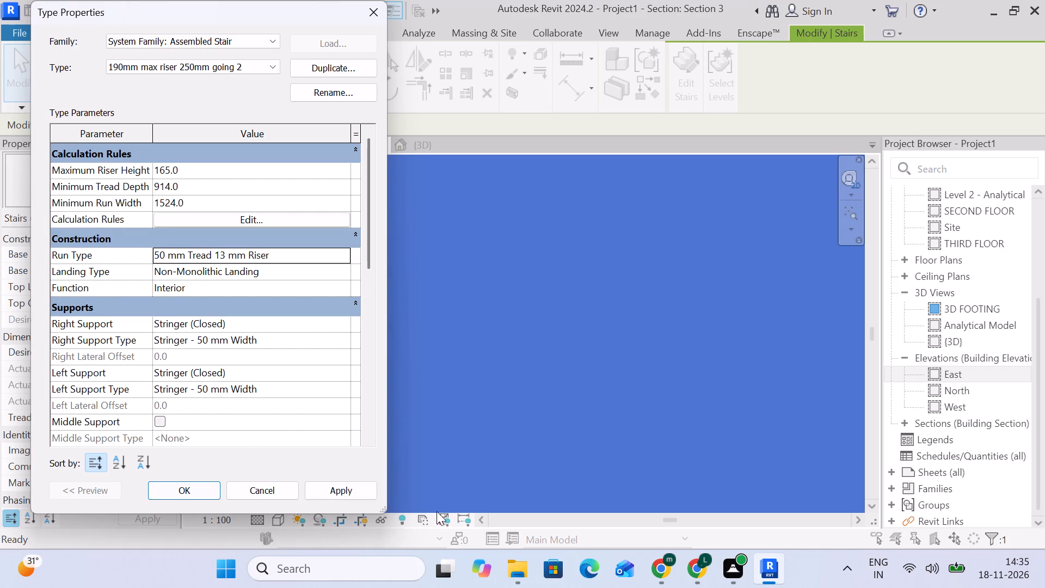
pyautogui.click(351, 491)
pyautogui.click(193, 487)
# Examine the thickened treads and risers along the stair, especially the joints between steps and the base of the first riser.
pyautogui.scroll(-12, 494, 420)
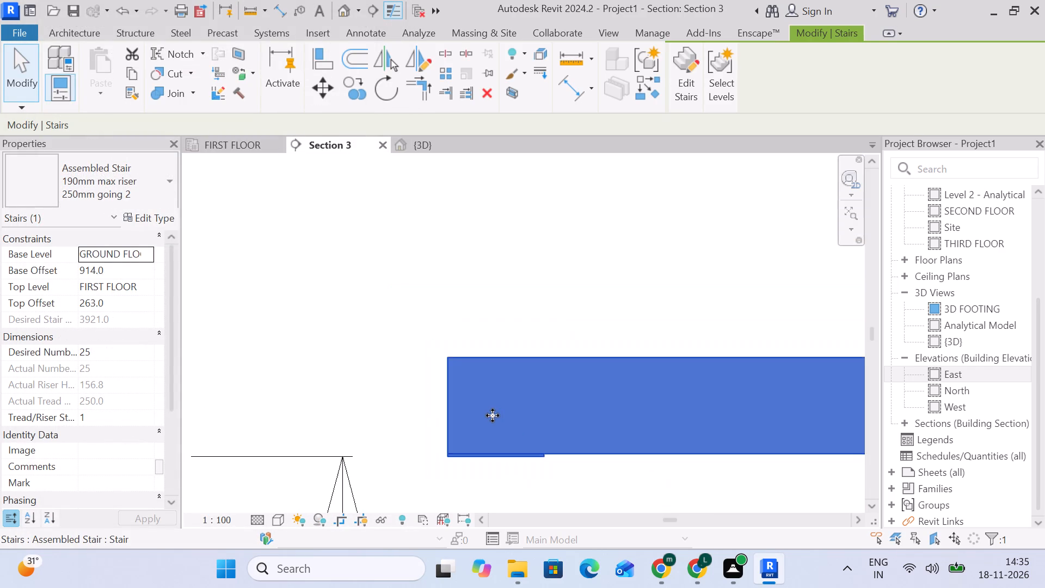
pyautogui.moveTo(531, 416); pyautogui.dragTo(398, 238, button='middle')
pyautogui.scroll(-10, 397, 239)
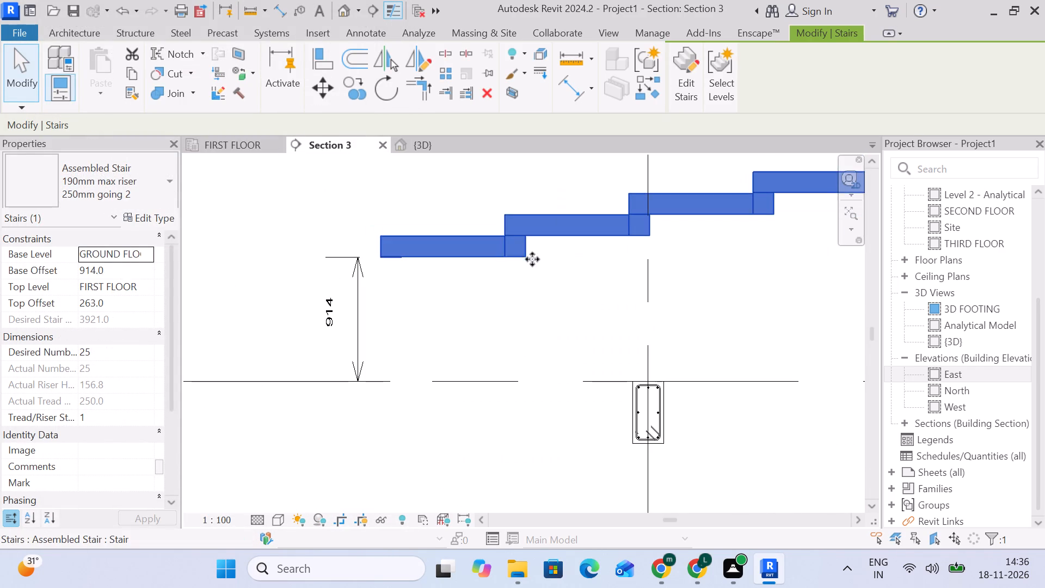
pyautogui.scroll(-4, 541, 256)
pyautogui.moveTo(541, 256); pyautogui.dragTo(397, 323, button='middle')
pyautogui.scroll(-5, 405, 323)
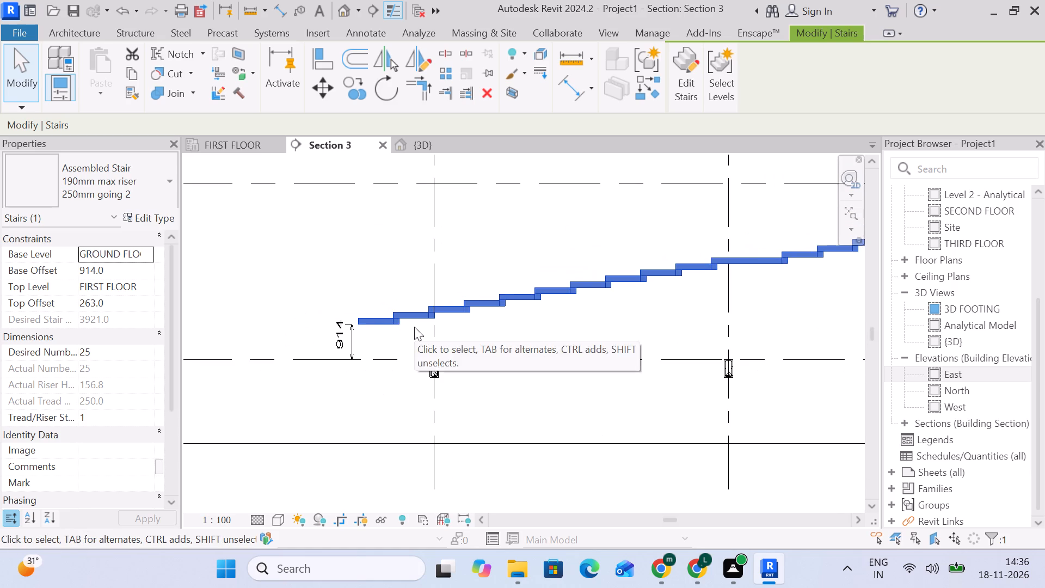
pyautogui.scroll(17, 388, 327)
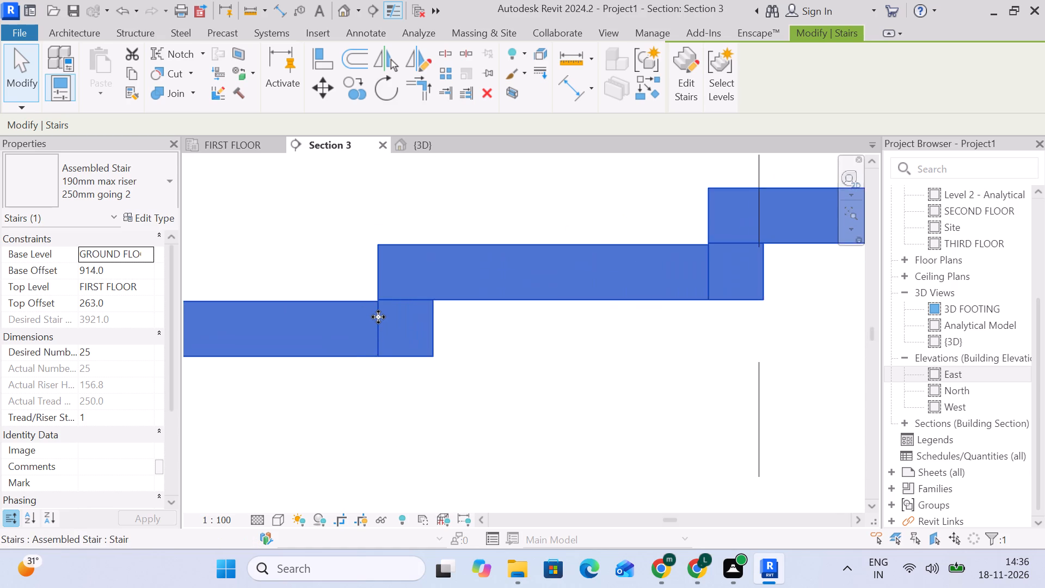
pyautogui.scroll(3, 378, 317)
pyautogui.scroll(-8, 379, 317)
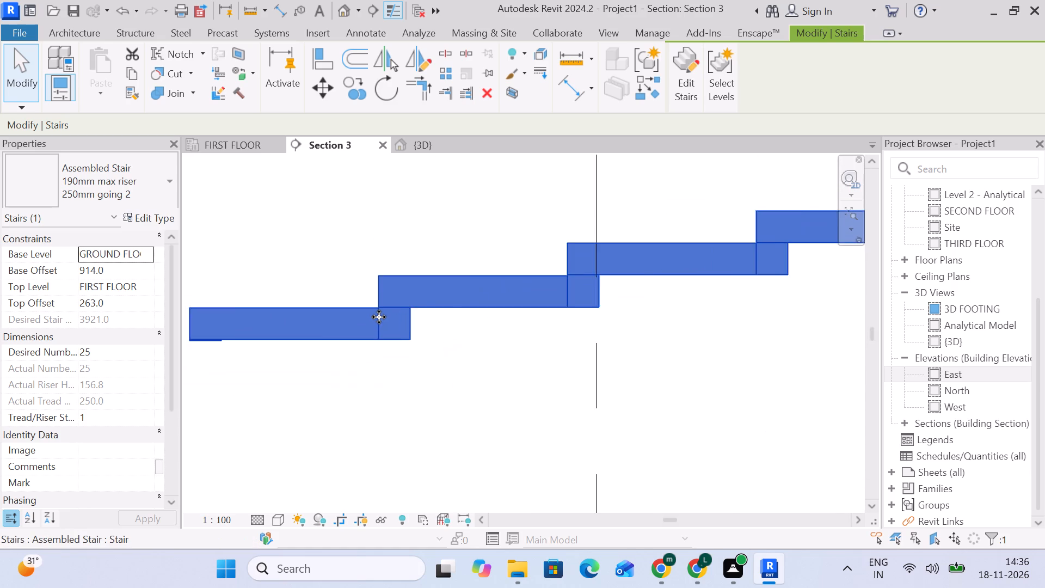
pyautogui.moveTo(379, 317); pyautogui.dragTo(513, 317, button='middle')
pyautogui.scroll(4, 513, 317)
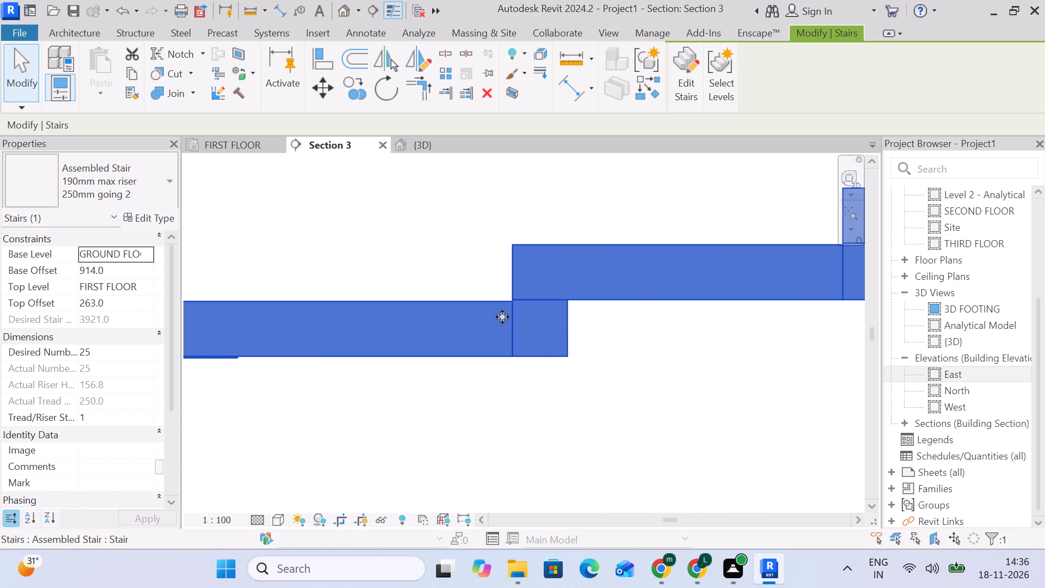
pyautogui.scroll(-4, 500, 317)
pyautogui.scroll(5, 317, 357)
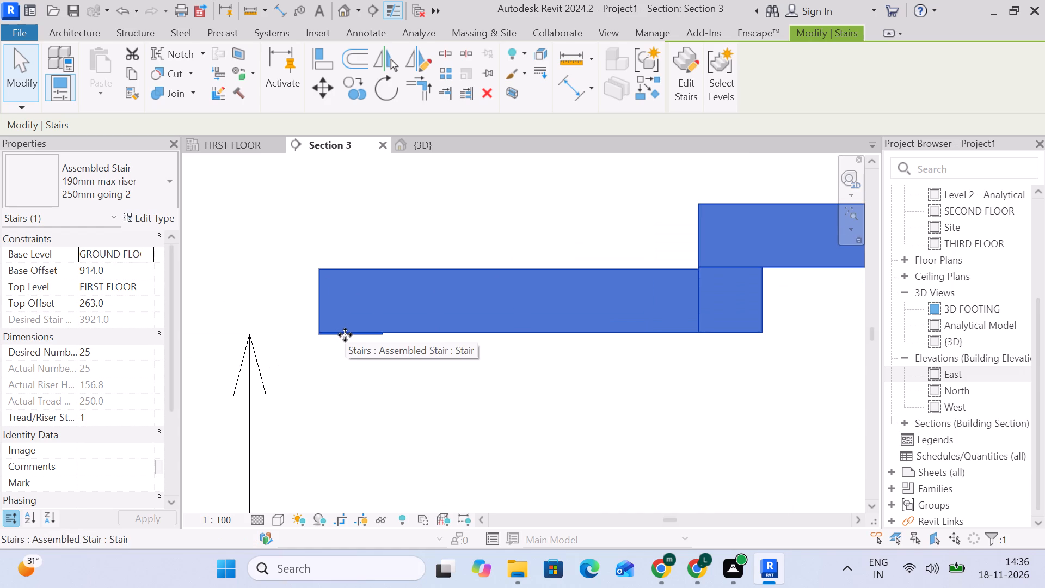
pyautogui.scroll(5, 671, 277)
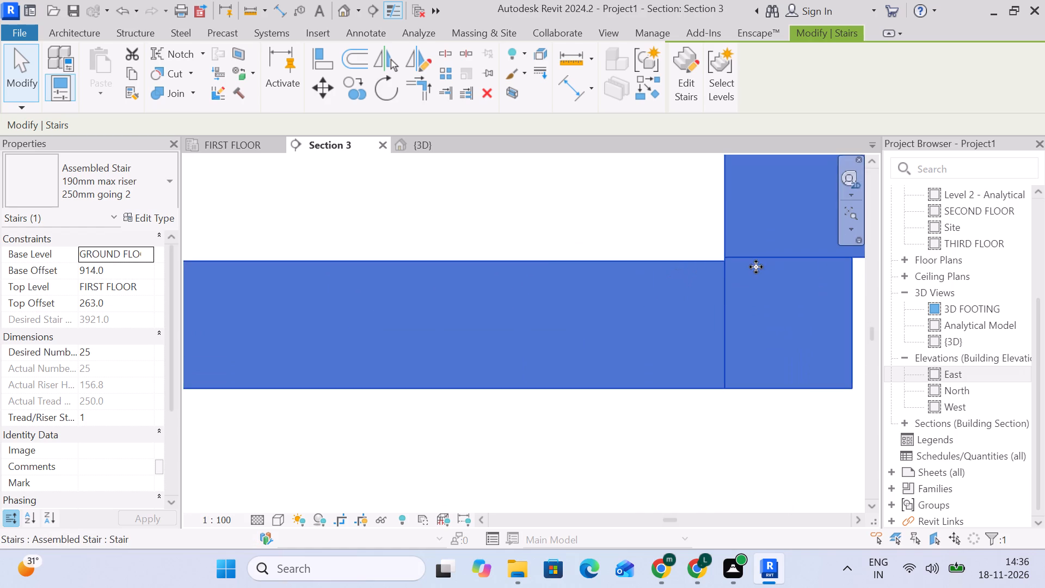
pyautogui.scroll(-4, 756, 267)
pyautogui.moveTo(743, 278); pyautogui.dragTo(694, 289, button='middle')
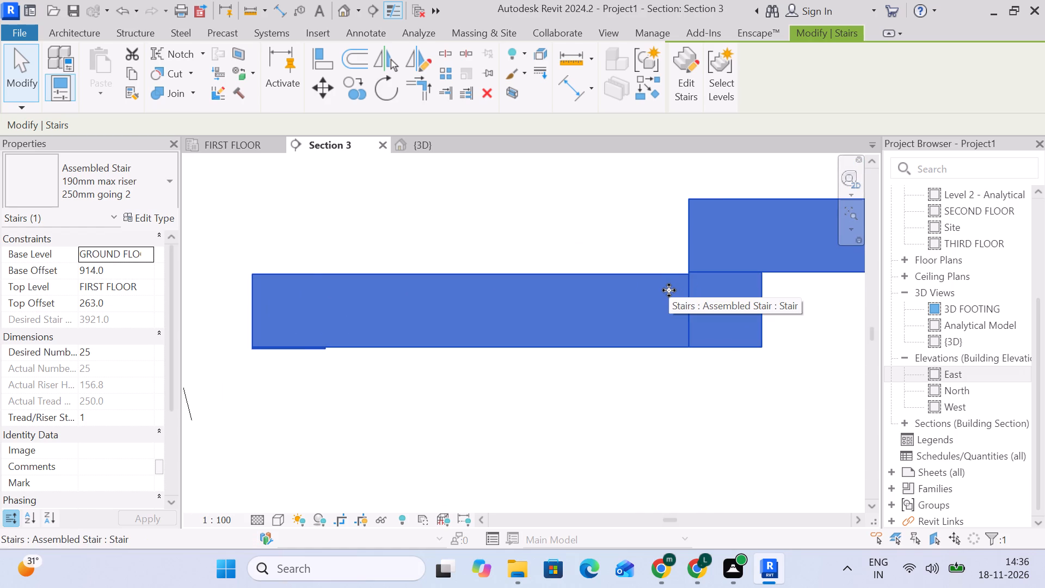
pyautogui.scroll(-7, 669, 290)
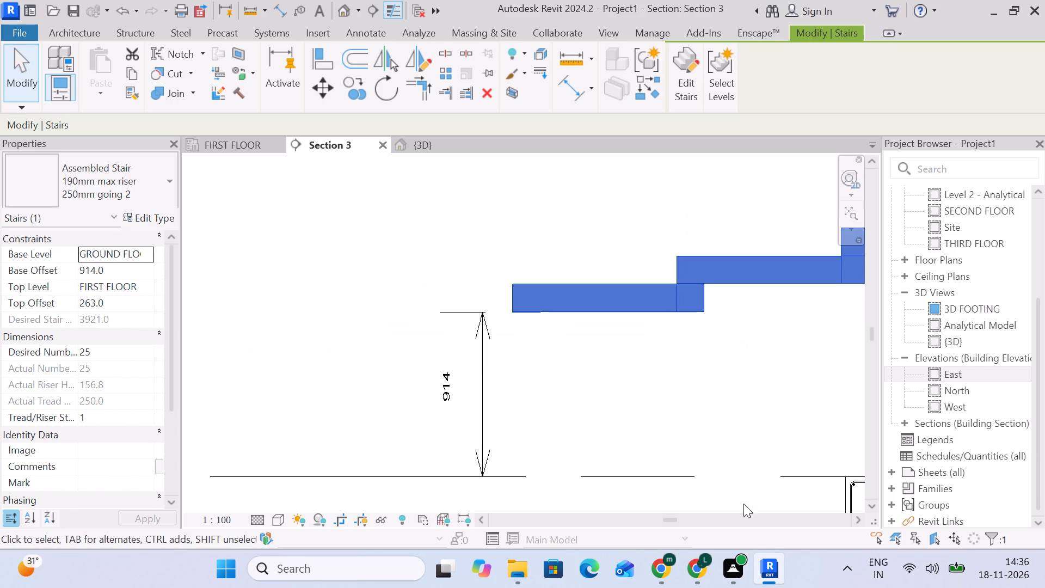
pyautogui.moveTo(732, 574); pyautogui.dragTo(738, 569)
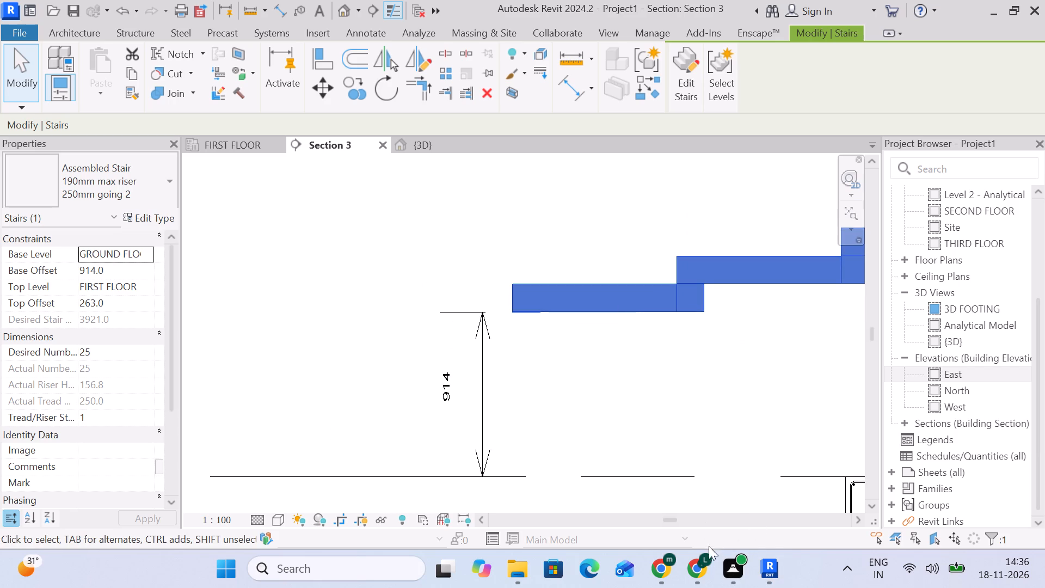
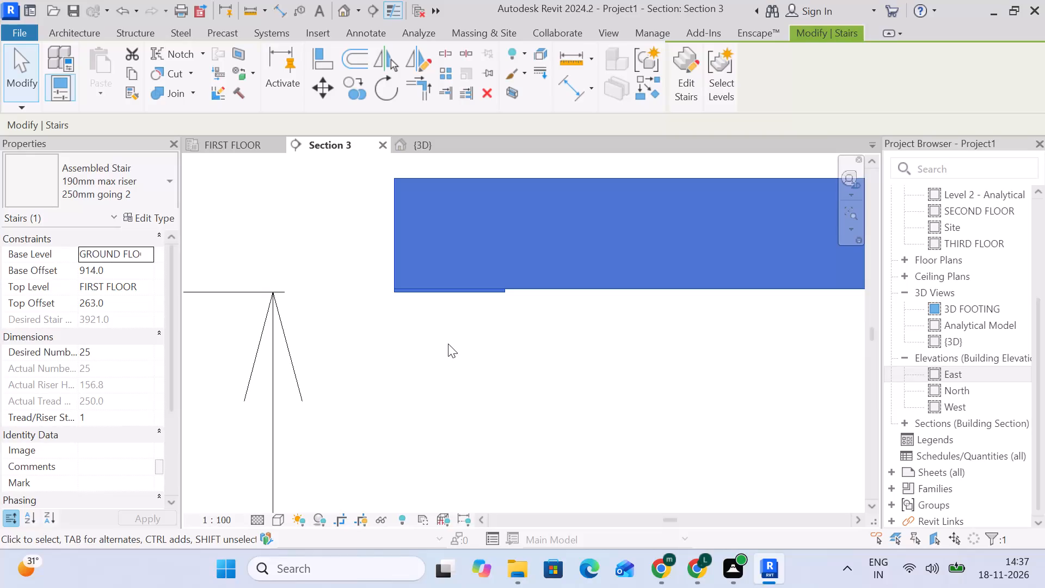
# Examine the stair's lowest steps in section, including the underside of the first tread and the tread-to-riser joints.
pyautogui.moveTo(401, 299); pyautogui.dragTo(396, 362, button='middle')
pyautogui.scroll(4, 398, 361)
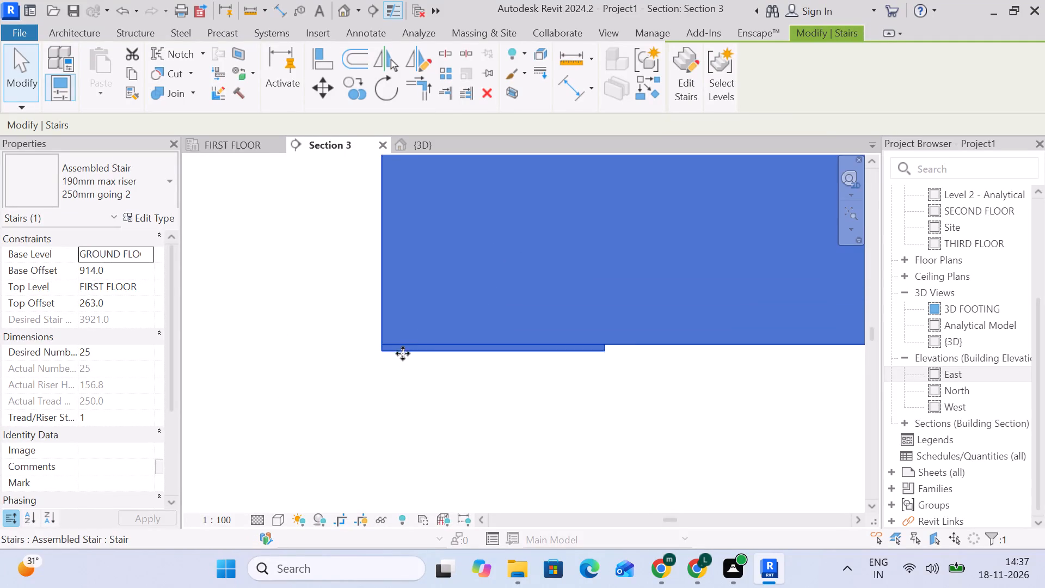
pyautogui.scroll(2, 403, 353)
pyautogui.scroll(-6, 440, 342)
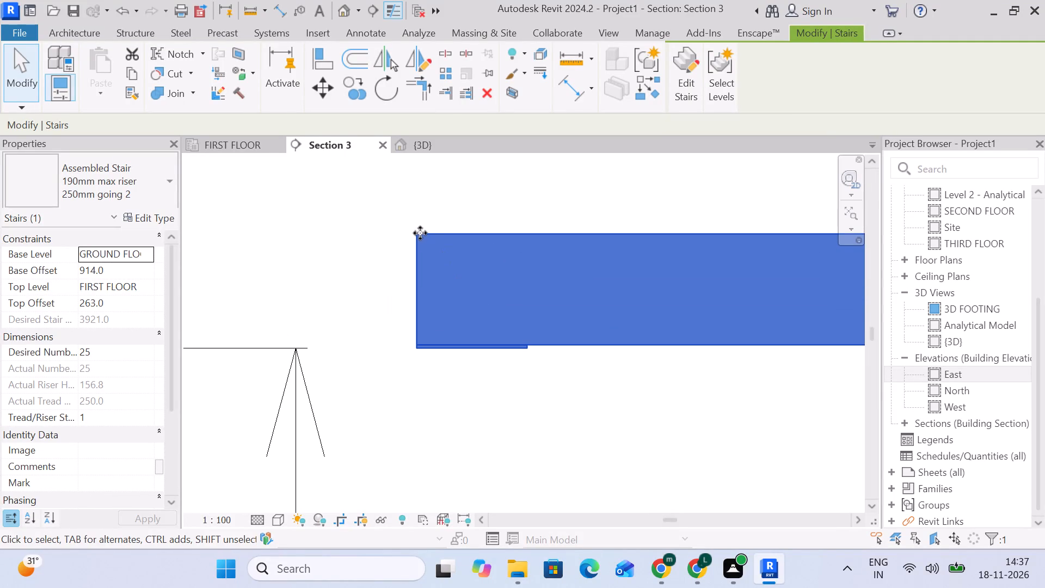
pyautogui.scroll(-6, 421, 231)
pyautogui.scroll(1, 651, 283)
pyautogui.moveTo(651, 283); pyautogui.dragTo(402, 317, button='middle')
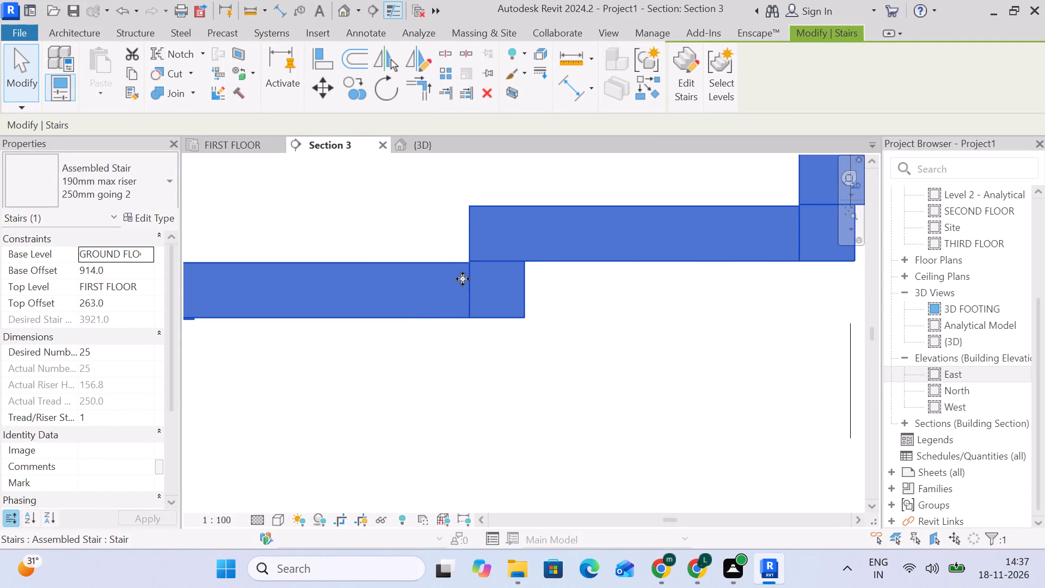
pyautogui.scroll(-2, 470, 275)
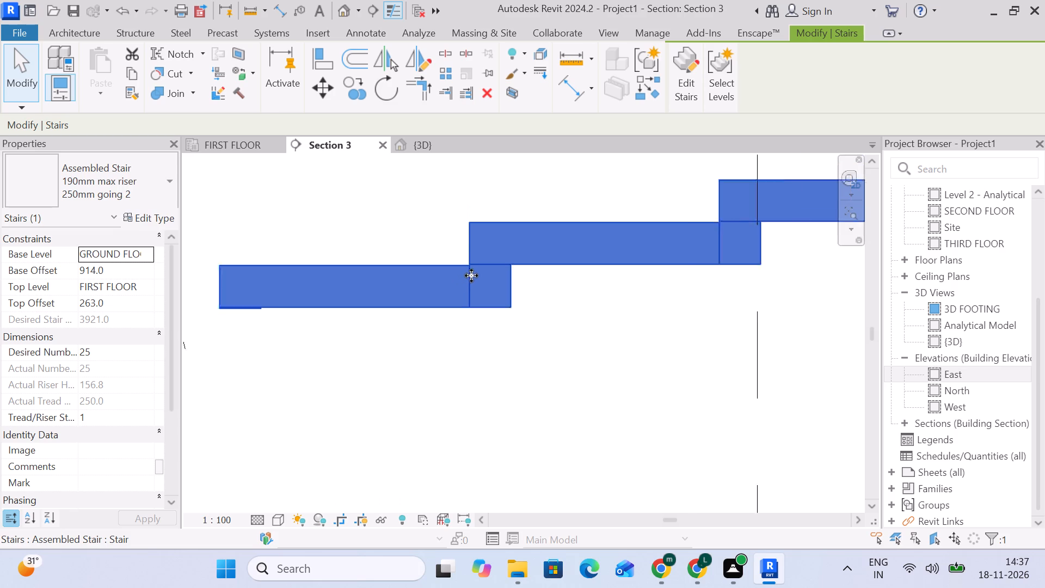
pyautogui.scroll(-2, 471, 275)
pyautogui.moveTo(472, 277); pyautogui.dragTo(548, 261, button='middle')
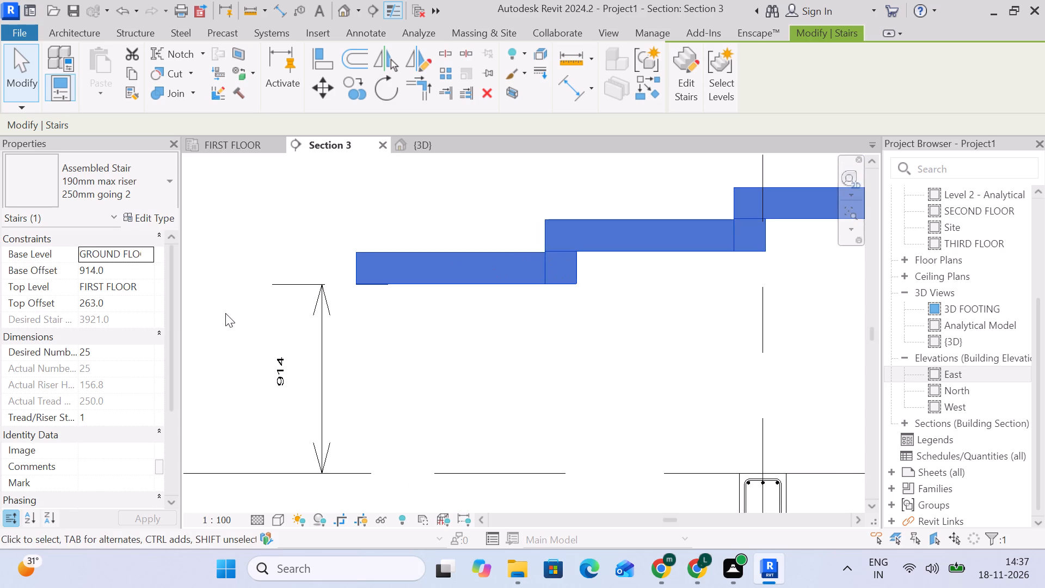
# In the stair's run type, 50 mm Tread 13 mm Riser, set the tread thickness to 4" (101.6 mm).
pyautogui.click(158, 221)
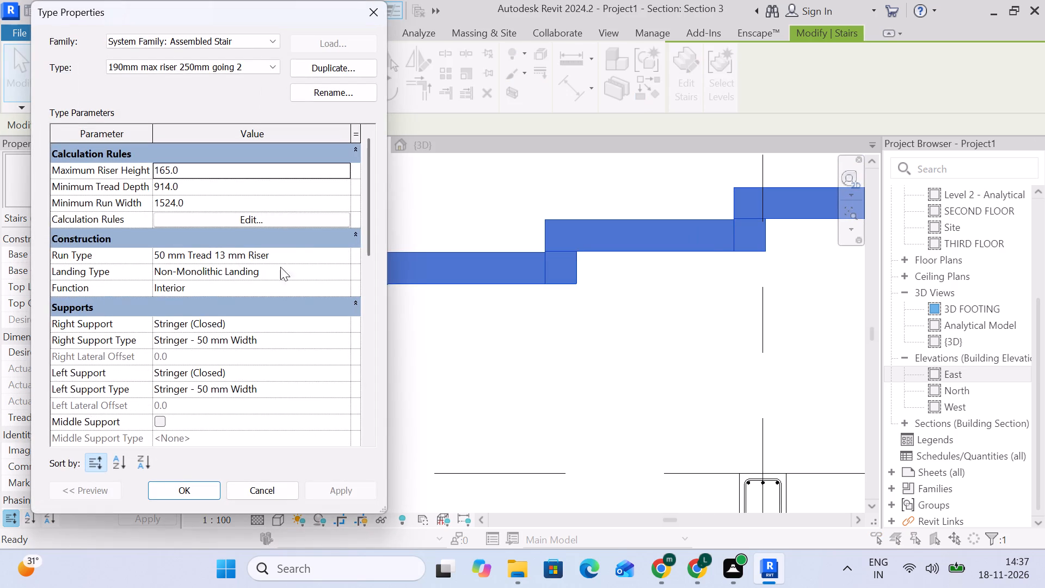
pyautogui.click(337, 258)
pyautogui.click(344, 253)
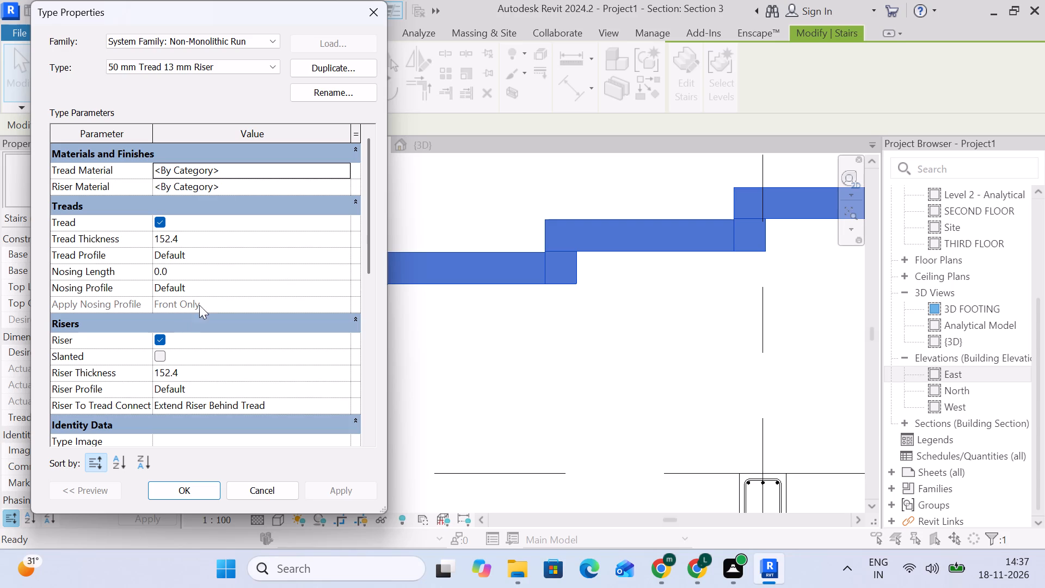
pyautogui.click(207, 240)
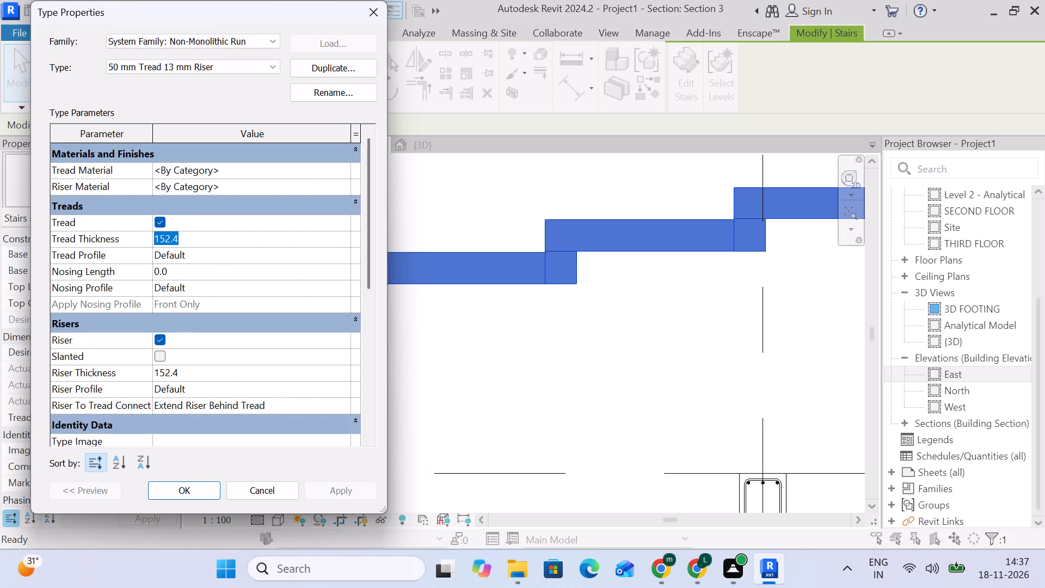
pyautogui.press('4')
pyautogui.hotkey('shift', '"')
pyautogui.press('Return')
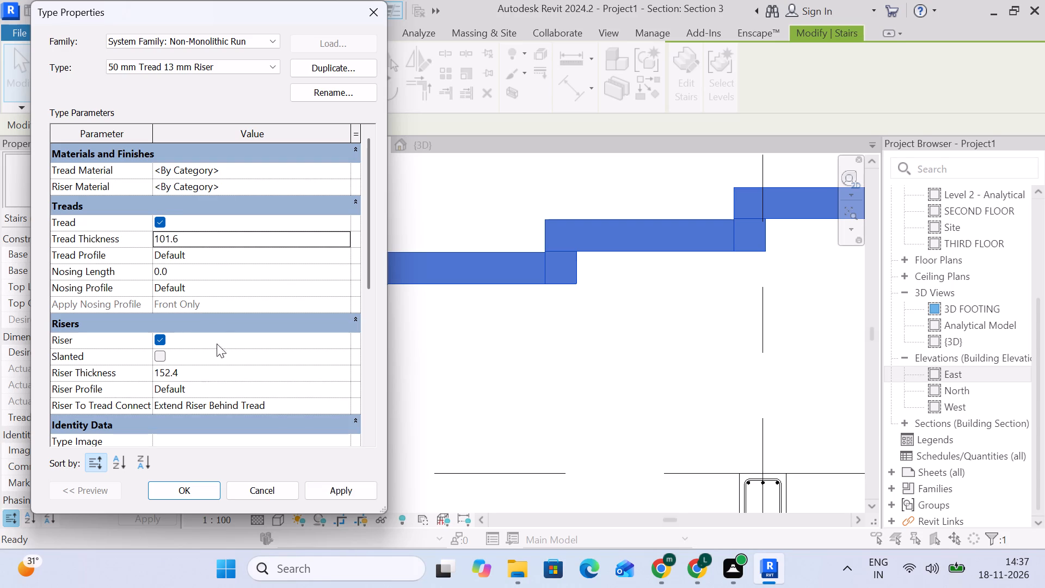
# Set the run type's riser thickness to 4" (101.6 mm) and apply the run type changes.
pyautogui.click(204, 372)
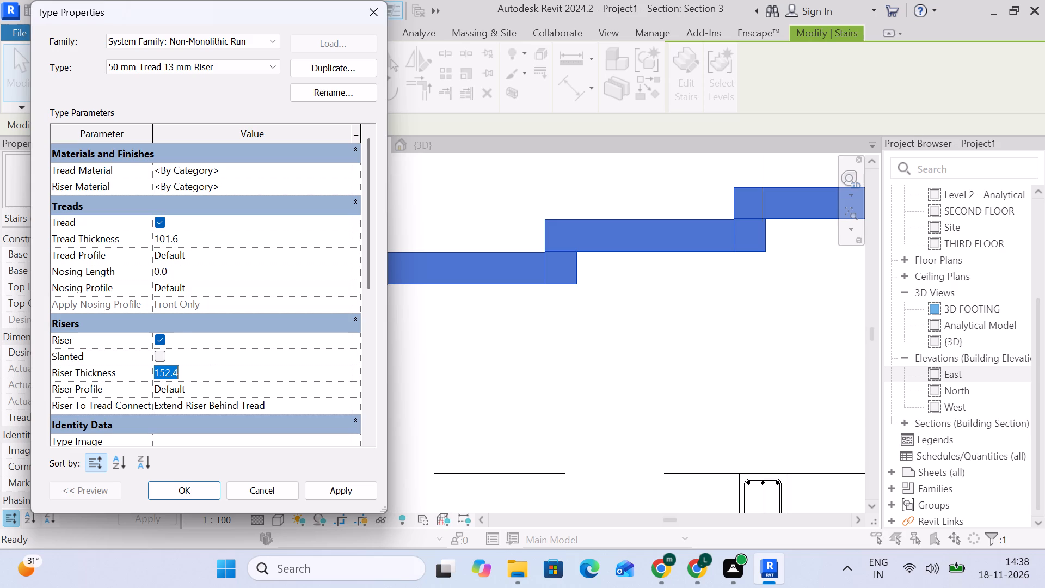
pyautogui.press('4')
pyautogui.hotkey('shift', '"')
pyautogui.press('Return')
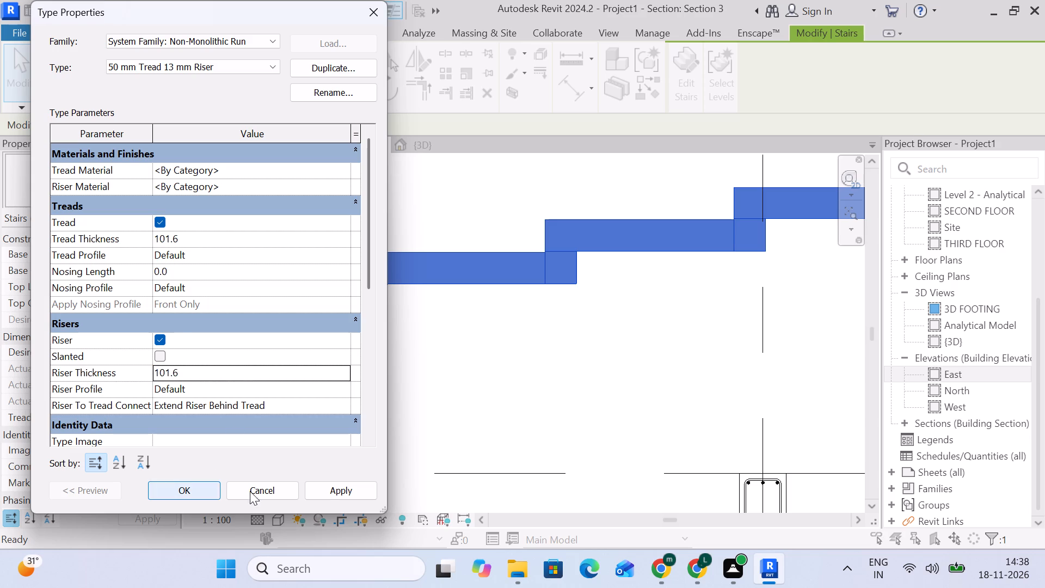
pyautogui.click(325, 489)
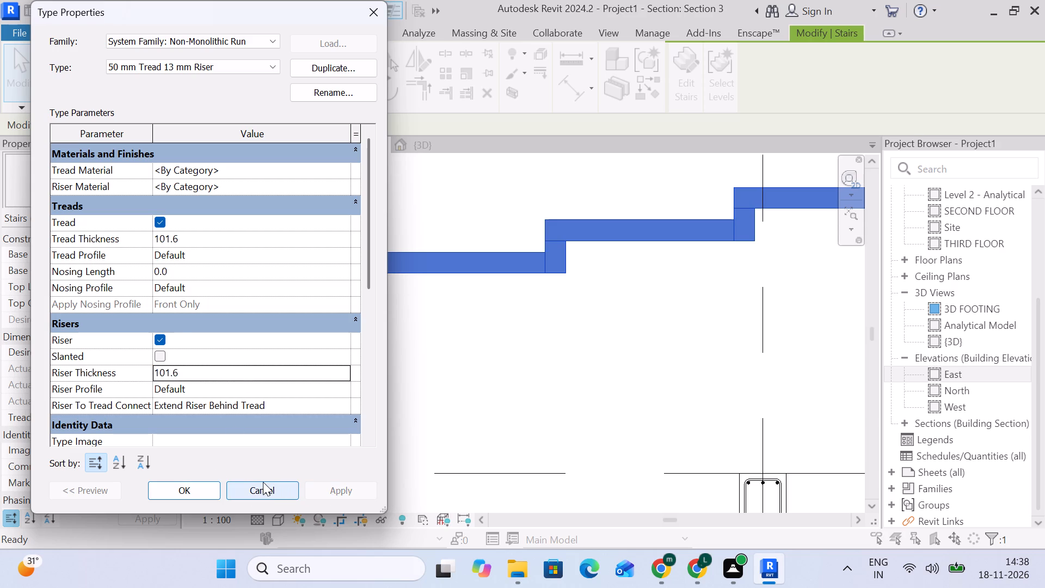
pyautogui.click(187, 493)
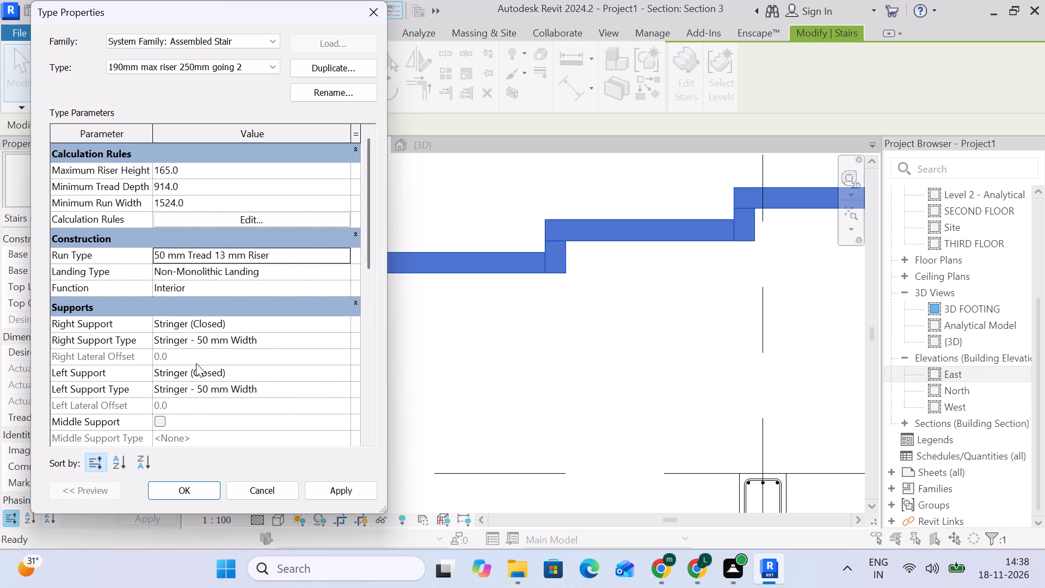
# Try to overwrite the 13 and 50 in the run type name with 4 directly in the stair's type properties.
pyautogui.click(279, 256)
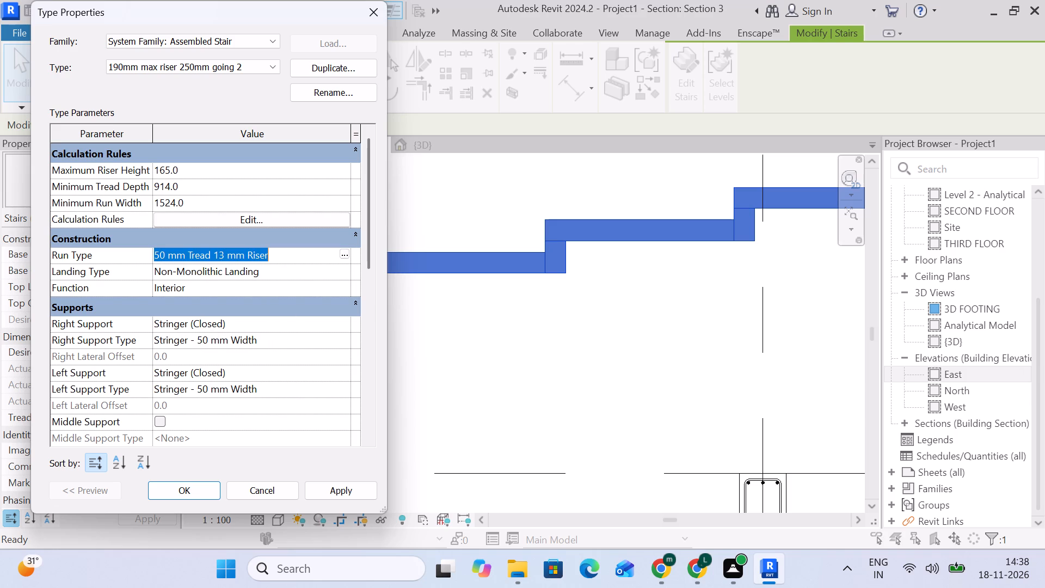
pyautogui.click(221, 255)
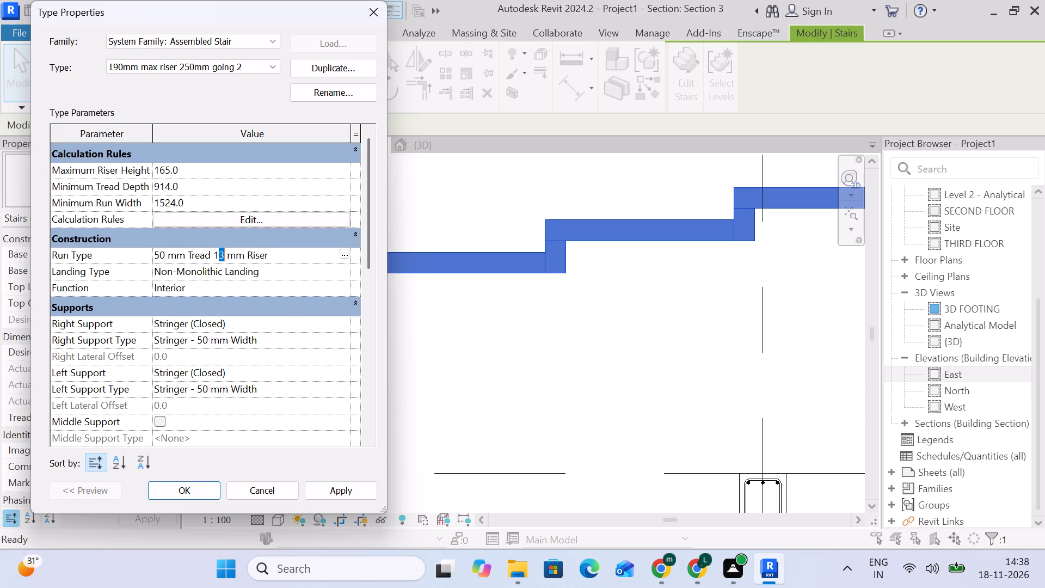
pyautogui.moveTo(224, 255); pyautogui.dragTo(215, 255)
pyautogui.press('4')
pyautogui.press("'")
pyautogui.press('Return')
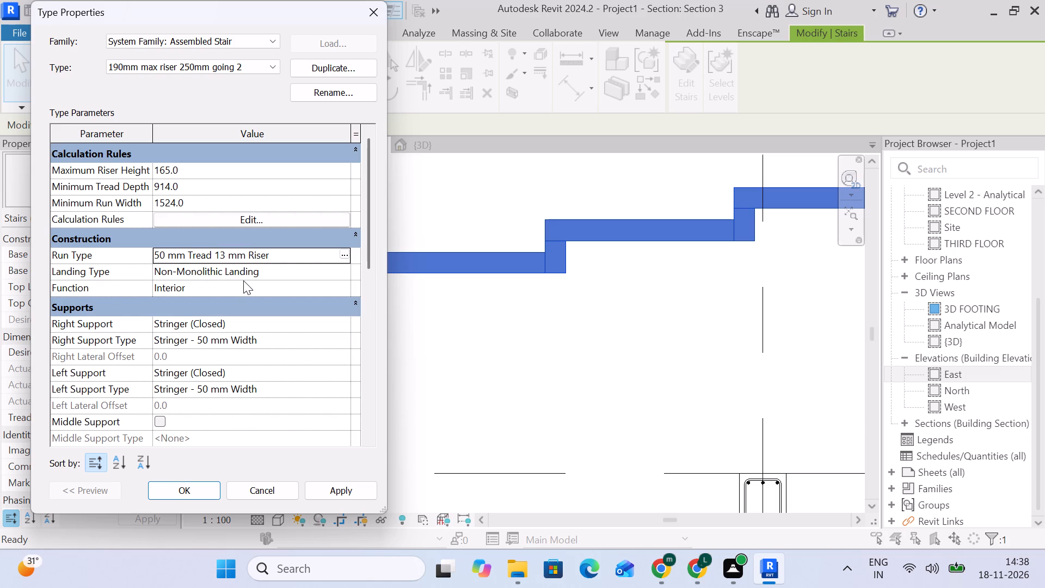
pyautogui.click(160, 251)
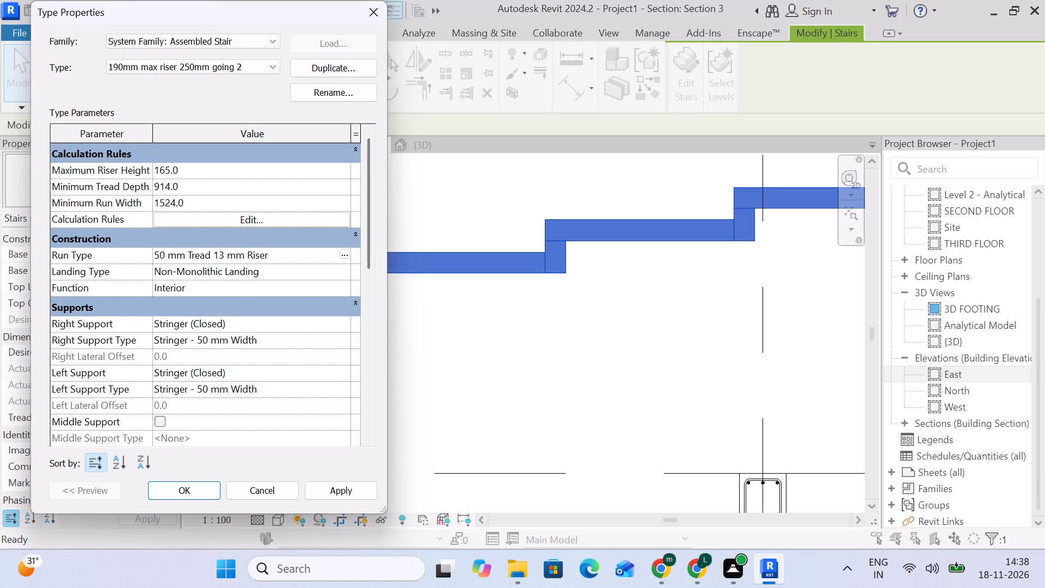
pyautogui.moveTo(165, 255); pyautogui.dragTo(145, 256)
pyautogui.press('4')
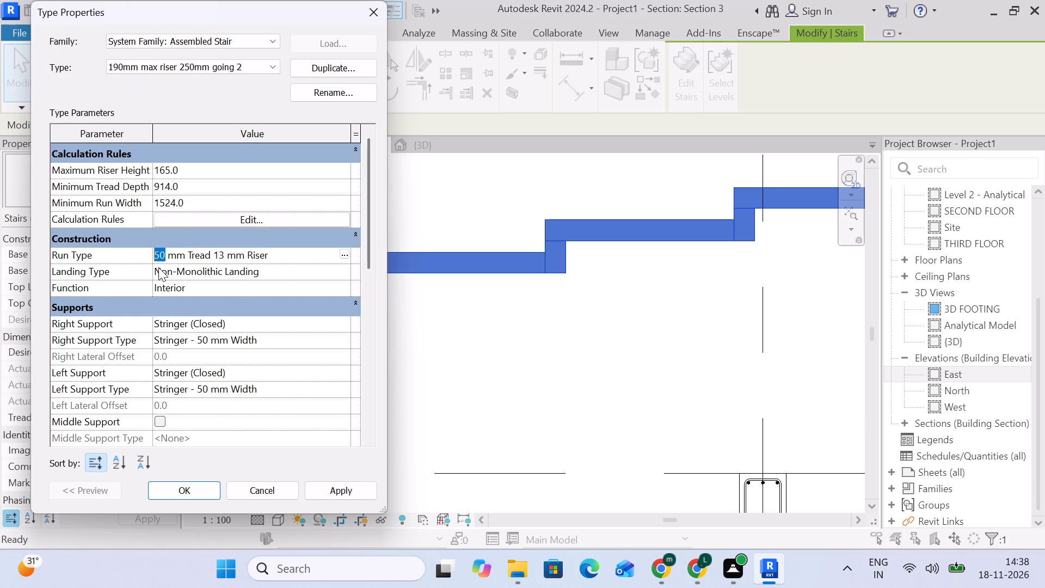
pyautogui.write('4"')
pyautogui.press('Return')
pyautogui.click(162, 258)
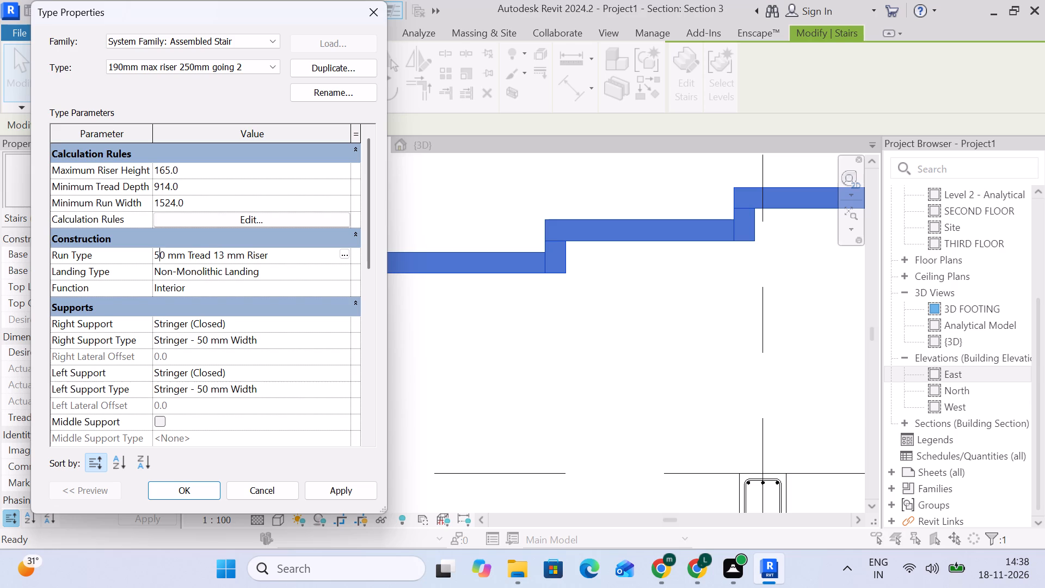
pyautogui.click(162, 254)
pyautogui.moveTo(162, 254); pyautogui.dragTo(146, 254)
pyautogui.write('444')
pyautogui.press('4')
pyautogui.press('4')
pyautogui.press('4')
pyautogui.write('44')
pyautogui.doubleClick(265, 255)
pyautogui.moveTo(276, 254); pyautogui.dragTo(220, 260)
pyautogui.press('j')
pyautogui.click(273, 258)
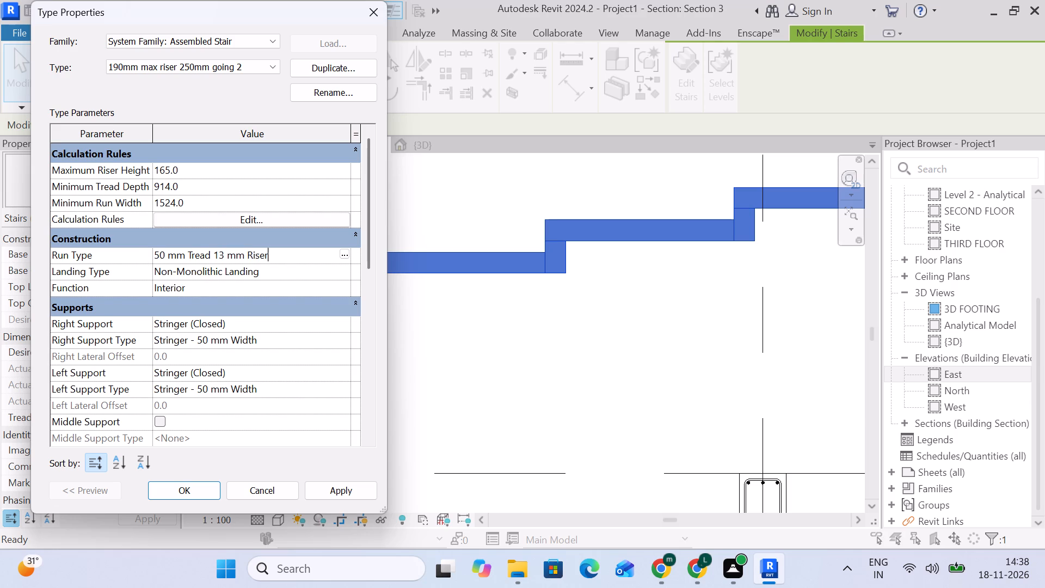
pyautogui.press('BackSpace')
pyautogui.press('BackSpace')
# Rename the run type as 4" mm Tread 4" mm Riser, apply the stair type changes and deselect the stair.
pyautogui.click(348, 254)
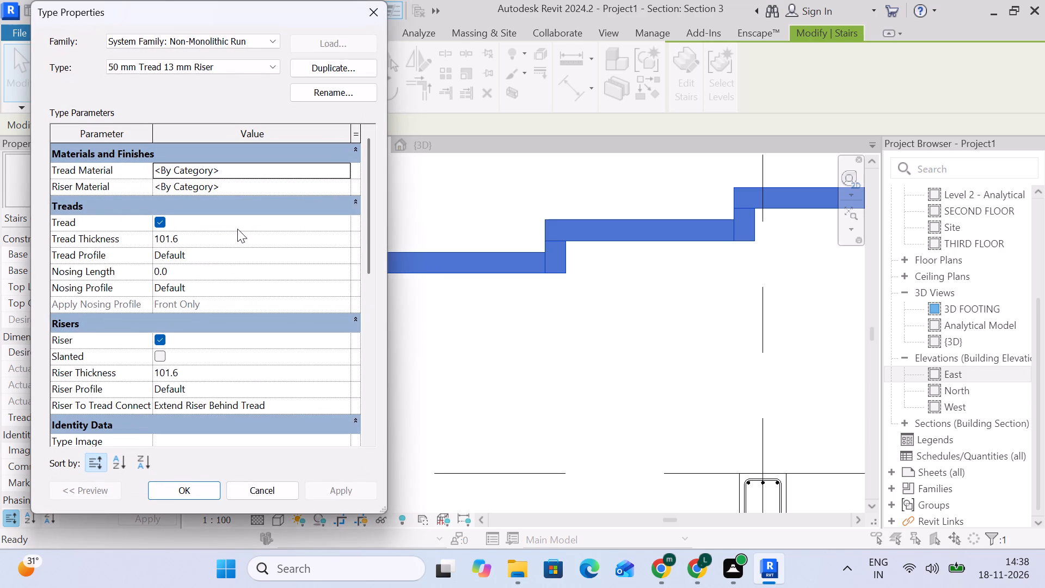
pyautogui.click(335, 95)
pyautogui.click(229, 270)
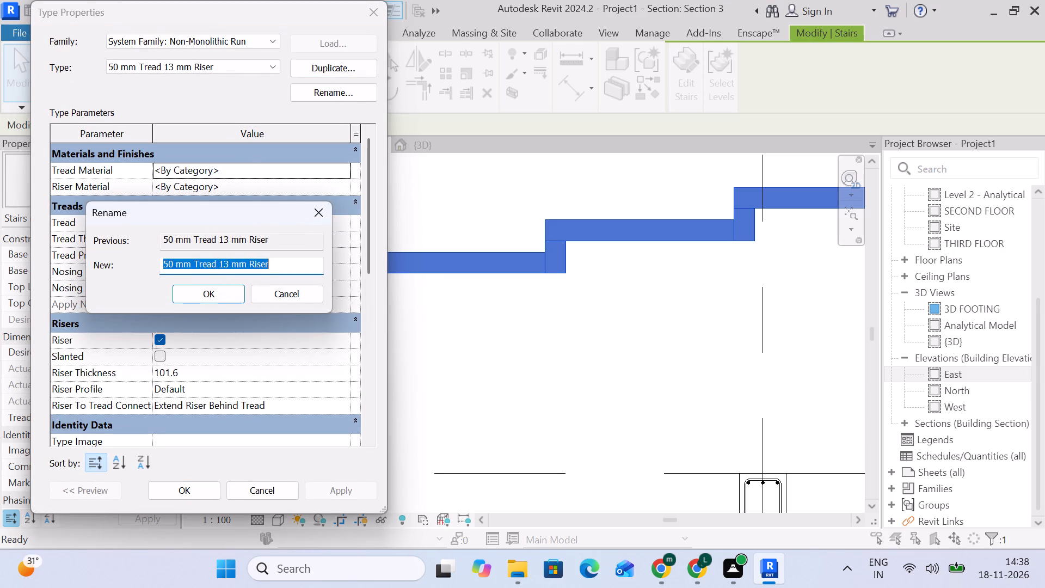
pyautogui.press('BackSpace')
pyautogui.press('BackSpace')
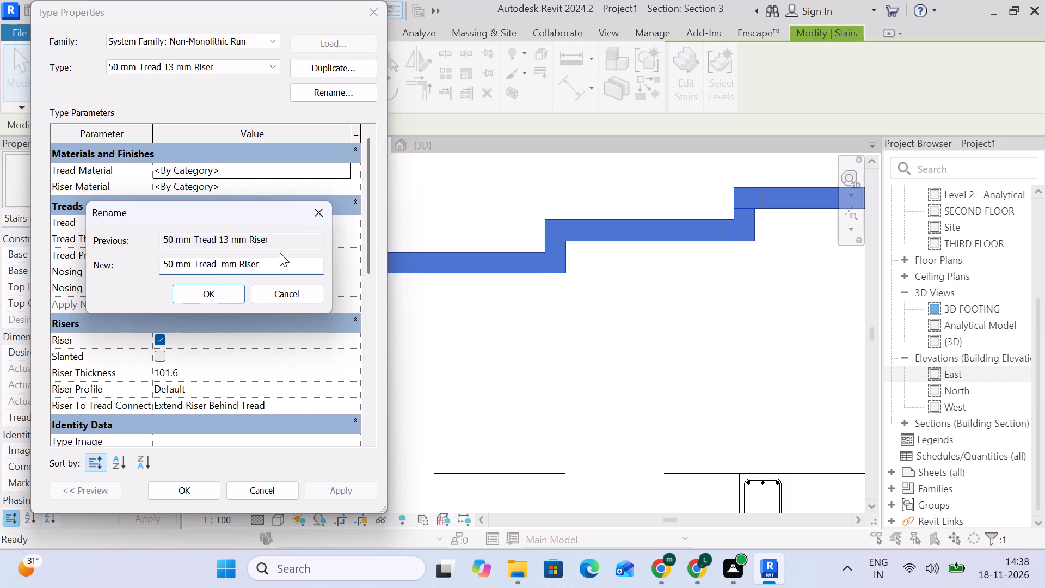
pyautogui.write('4"')
pyautogui.press('Return')
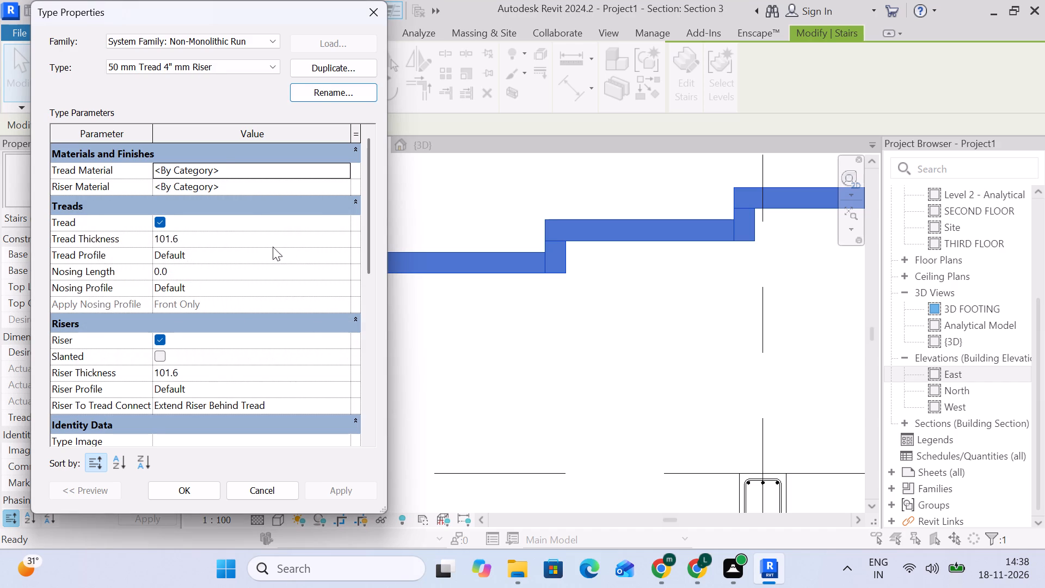
pyautogui.click(323, 86)
pyautogui.moveTo(174, 269); pyautogui.dragTo(150, 273)
pyautogui.press('4')
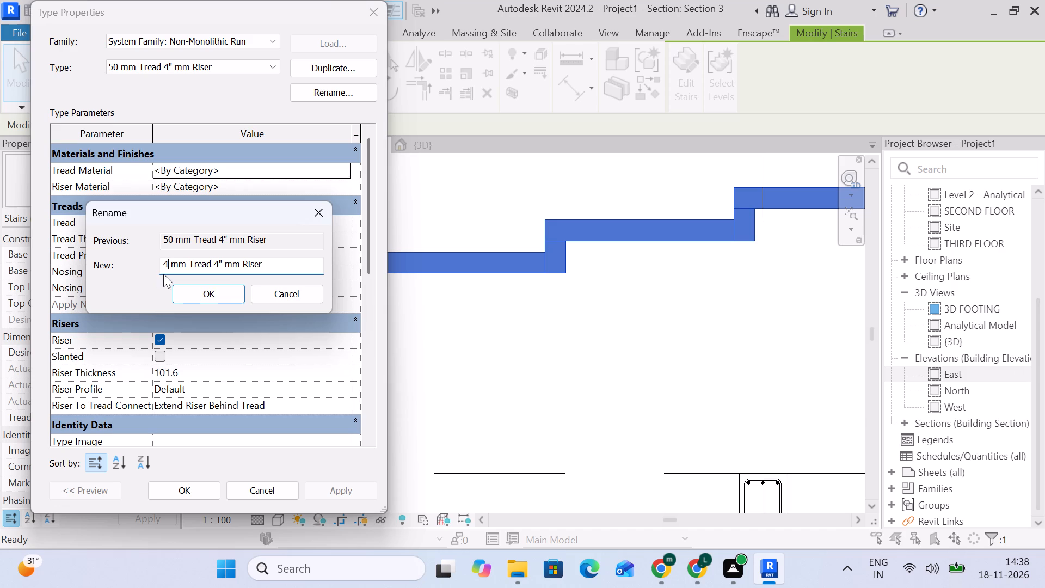
pyautogui.hotkey('shift', '"')
pyautogui.press('Return')
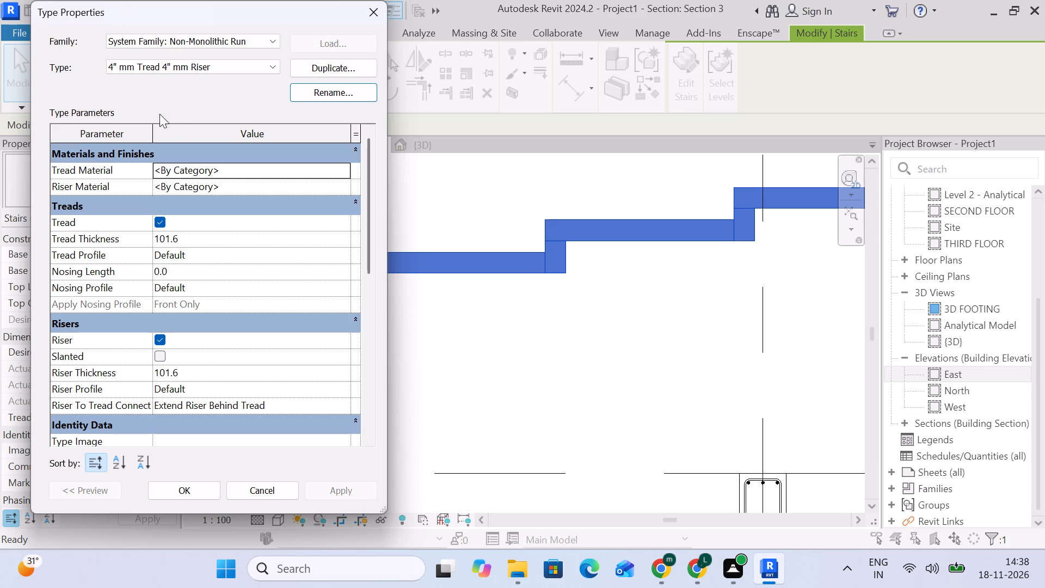
pyautogui.click(178, 490)
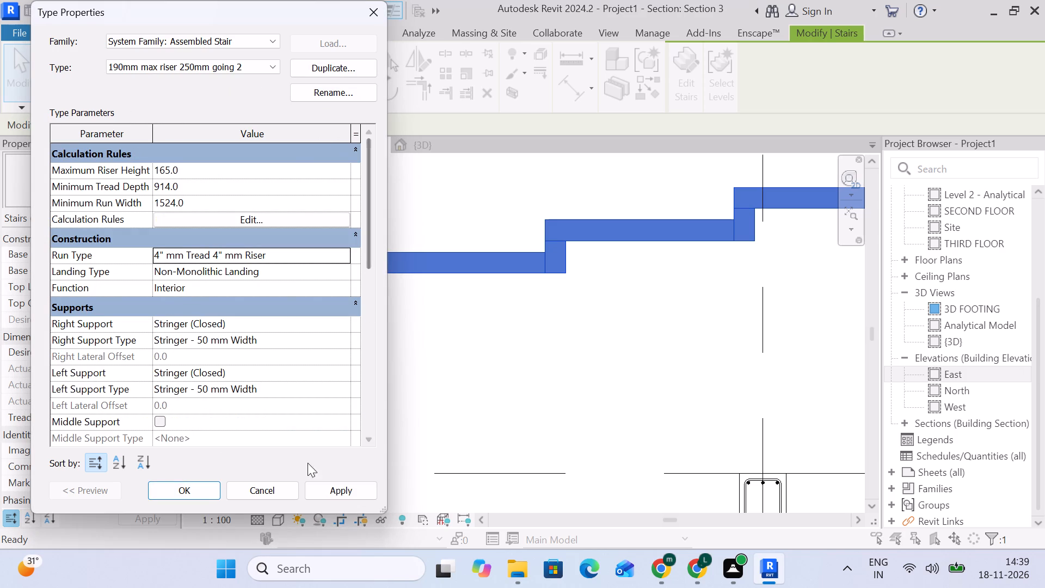
pyautogui.click(349, 491)
pyautogui.click(201, 492)
pyautogui.click(470, 369)
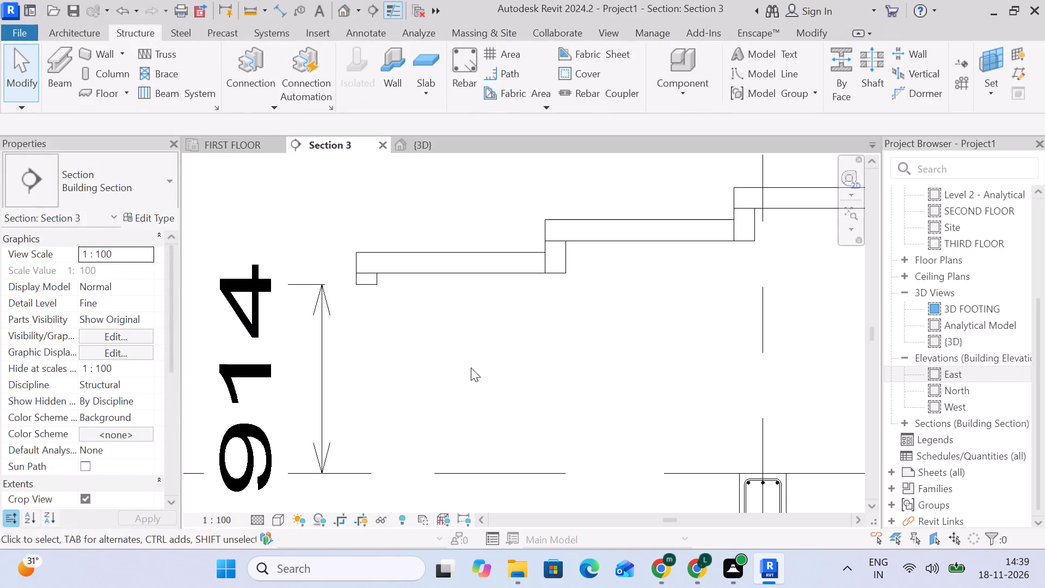
# Examine the revised treads and risers along the stair's lower flight, especially the joints between steps.
pyautogui.scroll(-5, 522, 289)
pyautogui.moveTo(534, 292); pyautogui.dragTo(384, 309, button='middle')
pyautogui.scroll(1, 384, 307)
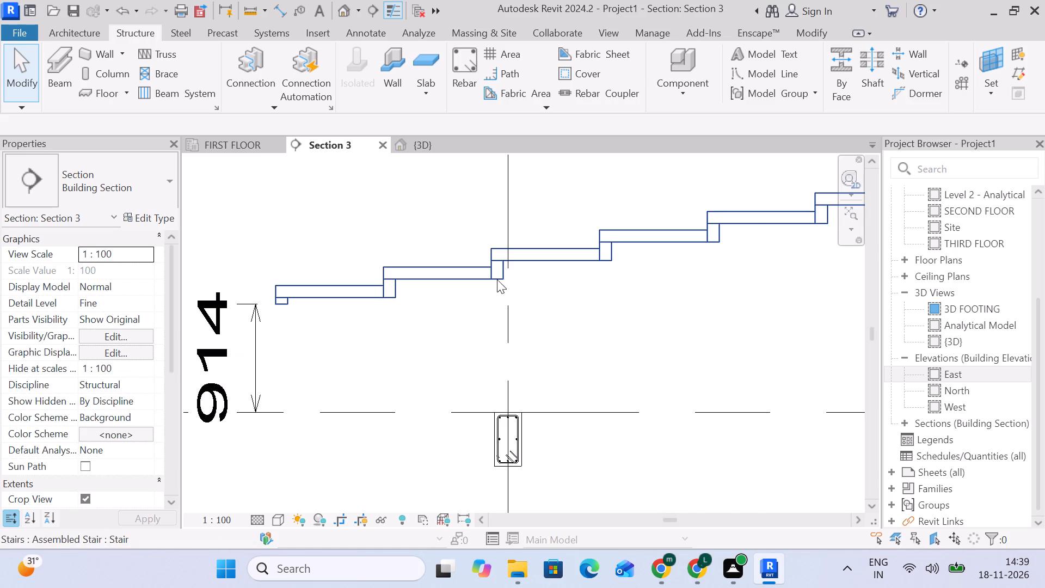
pyautogui.scroll(5, 518, 268)
pyautogui.scroll(5, 481, 244)
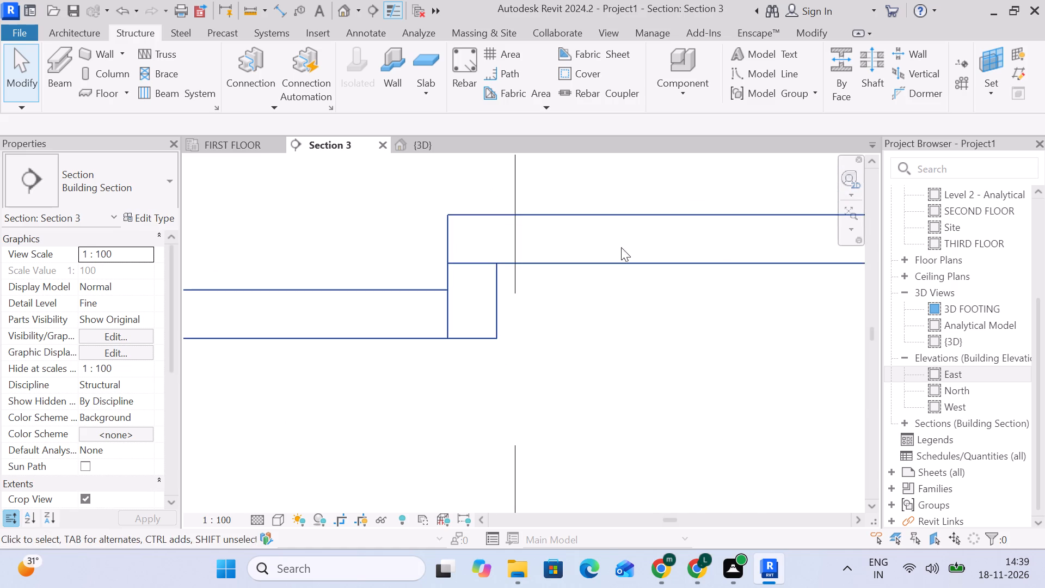
pyautogui.click(628, 248)
pyautogui.scroll(-11, 644, 250)
pyautogui.moveTo(640, 264); pyautogui.dragTo(408, 264, button='middle')
pyautogui.moveTo(604, 302); pyautogui.dragTo(610, 305)
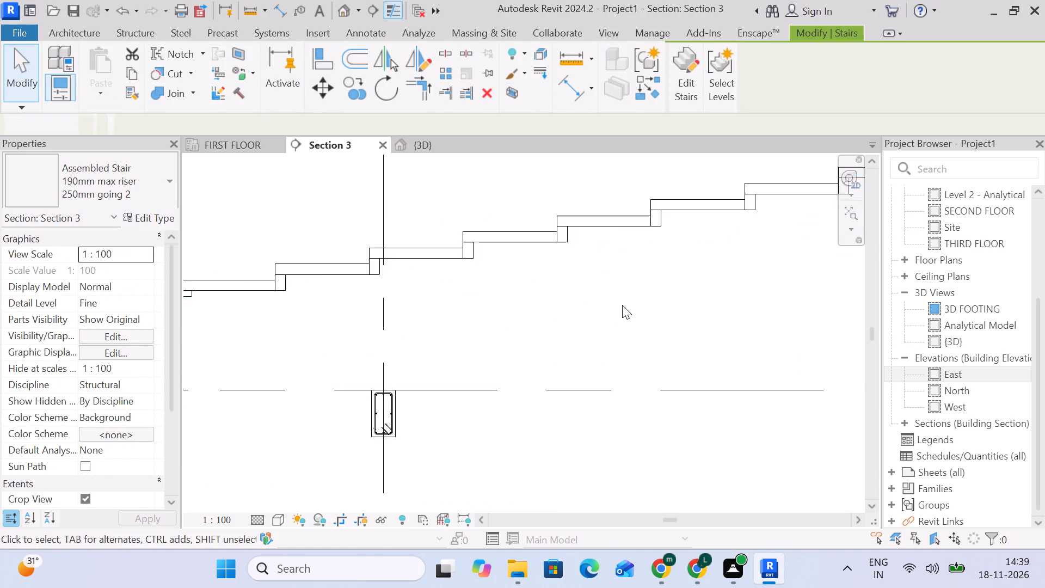
# Examine the stair's upper flight and its top end at the first-floor beam in Section 3.
pyautogui.scroll(-5, 662, 304)
pyautogui.moveTo(636, 319); pyautogui.dragTo(343, 324, button='middle')
pyautogui.moveTo(702, 255); pyautogui.dragTo(356, 302, button='middle')
pyautogui.moveTo(598, 289); pyautogui.dragTo(224, 378, button='middle')
pyautogui.scroll(2, 617, 306)
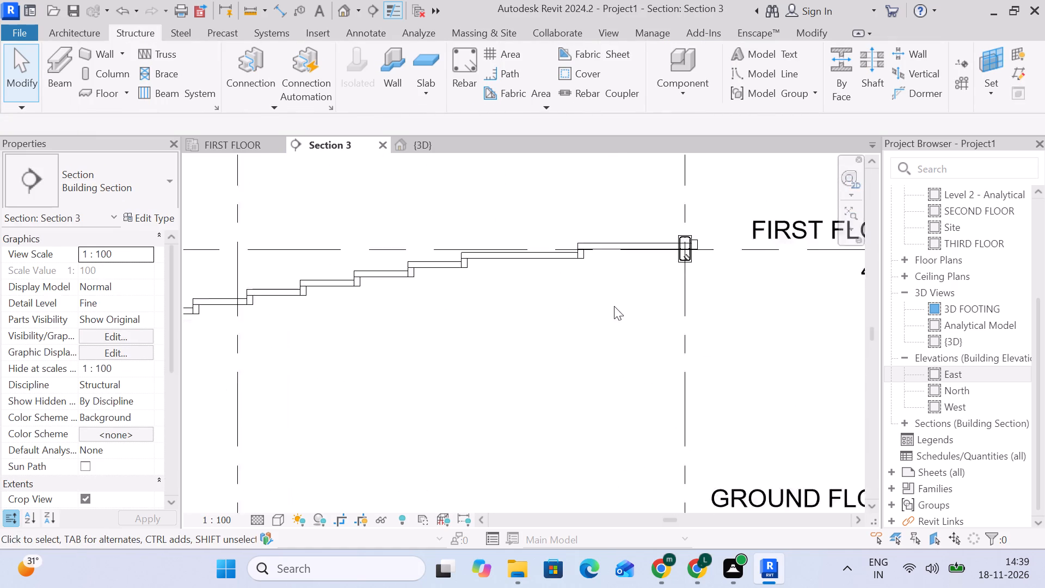
pyautogui.scroll(3, 614, 306)
pyautogui.scroll(10, 749, 213)
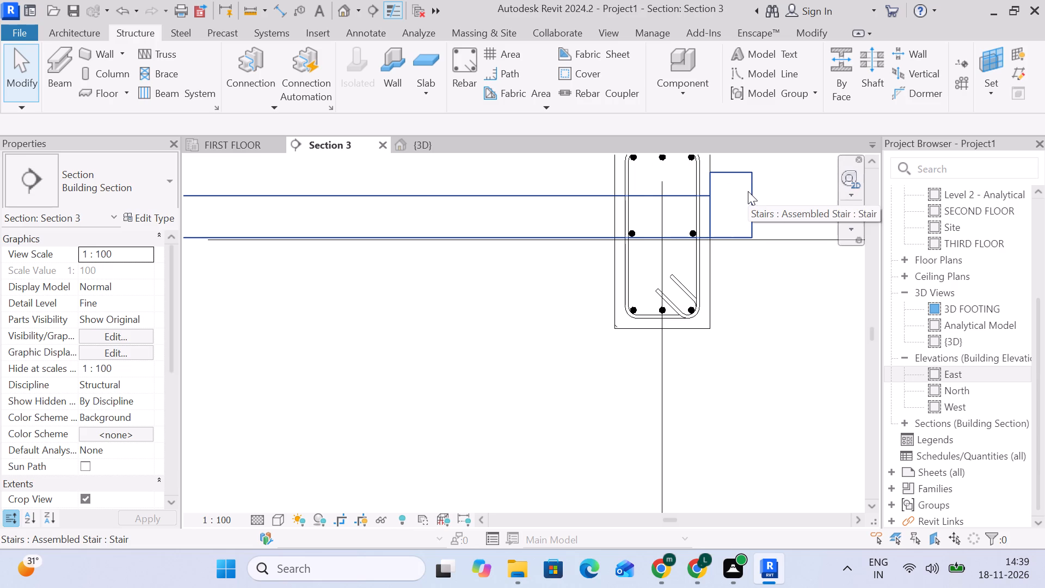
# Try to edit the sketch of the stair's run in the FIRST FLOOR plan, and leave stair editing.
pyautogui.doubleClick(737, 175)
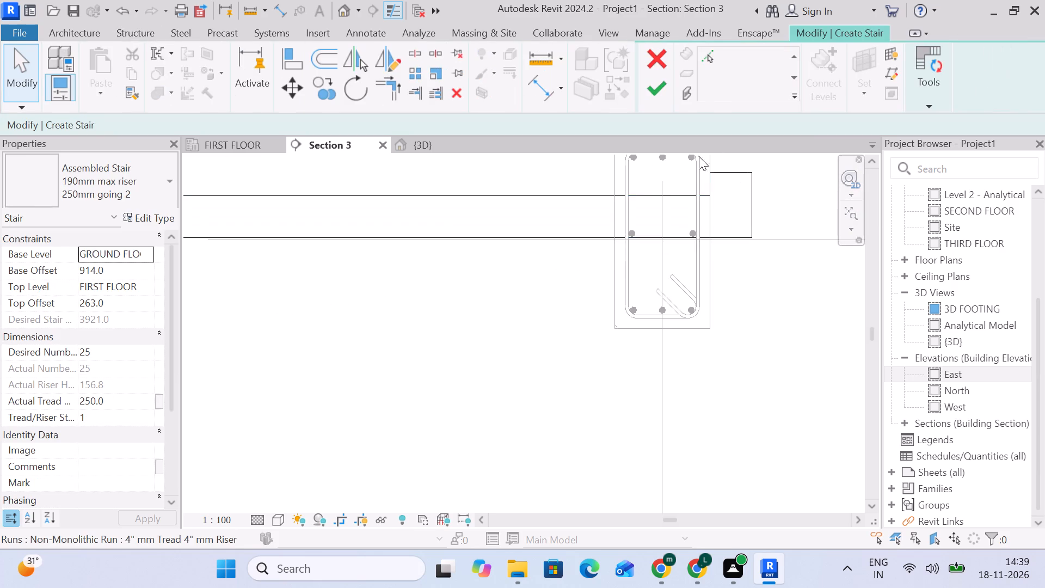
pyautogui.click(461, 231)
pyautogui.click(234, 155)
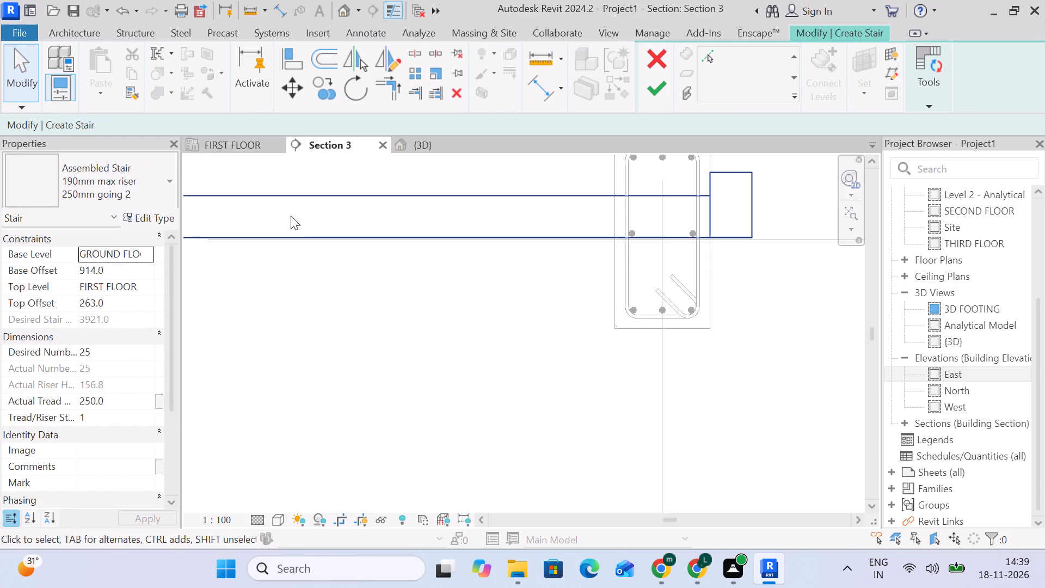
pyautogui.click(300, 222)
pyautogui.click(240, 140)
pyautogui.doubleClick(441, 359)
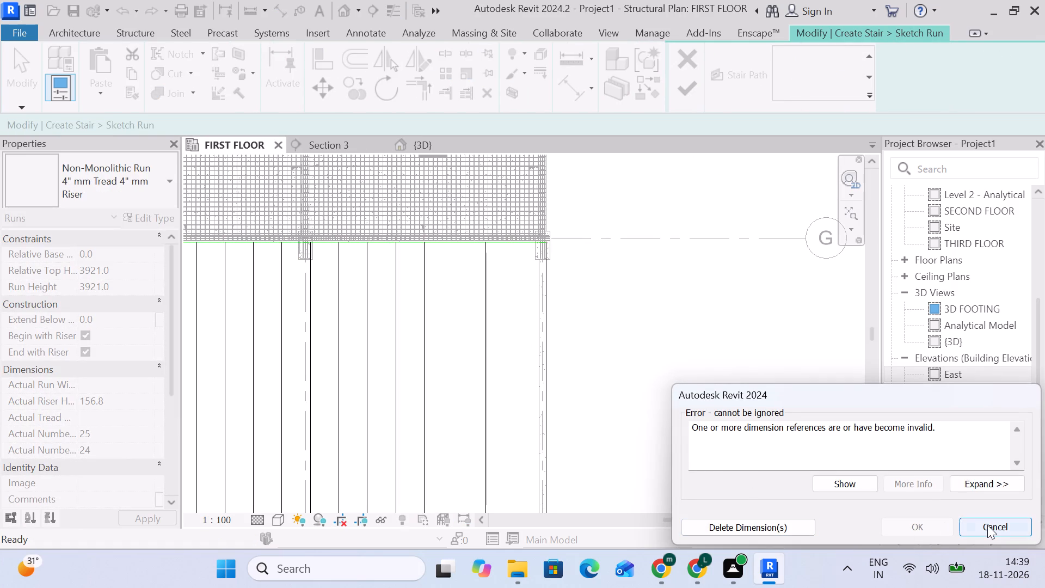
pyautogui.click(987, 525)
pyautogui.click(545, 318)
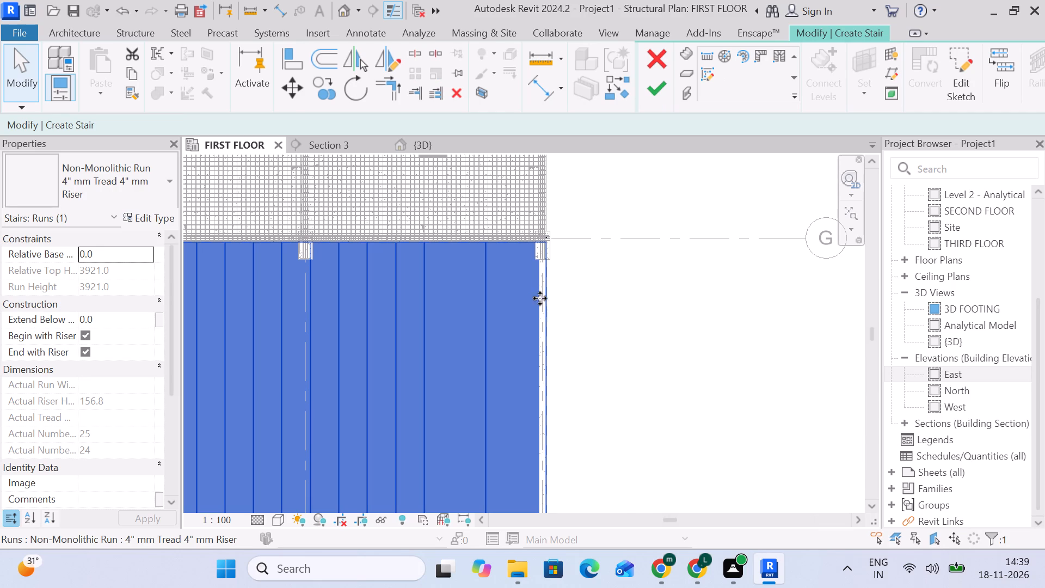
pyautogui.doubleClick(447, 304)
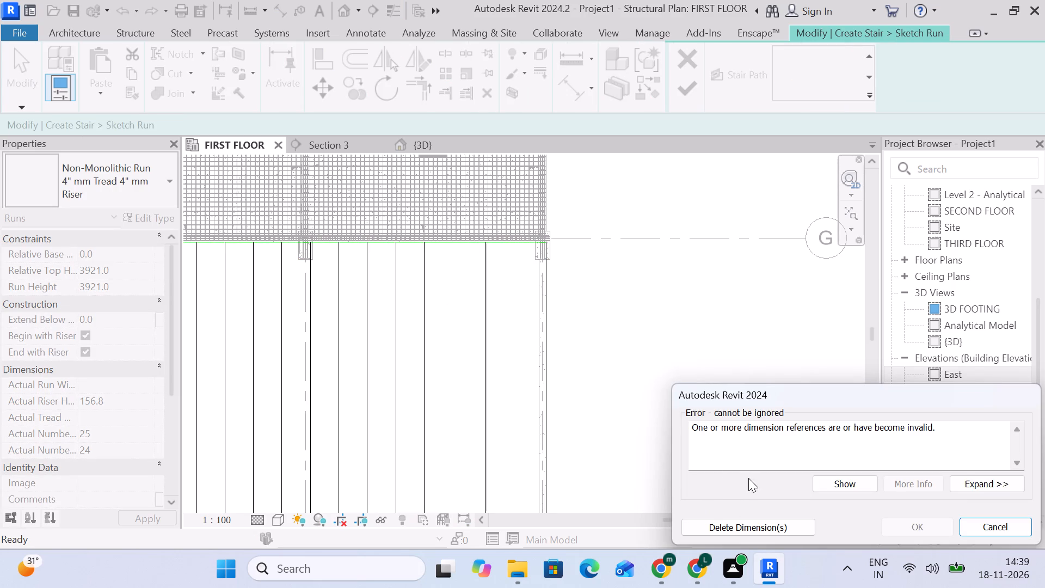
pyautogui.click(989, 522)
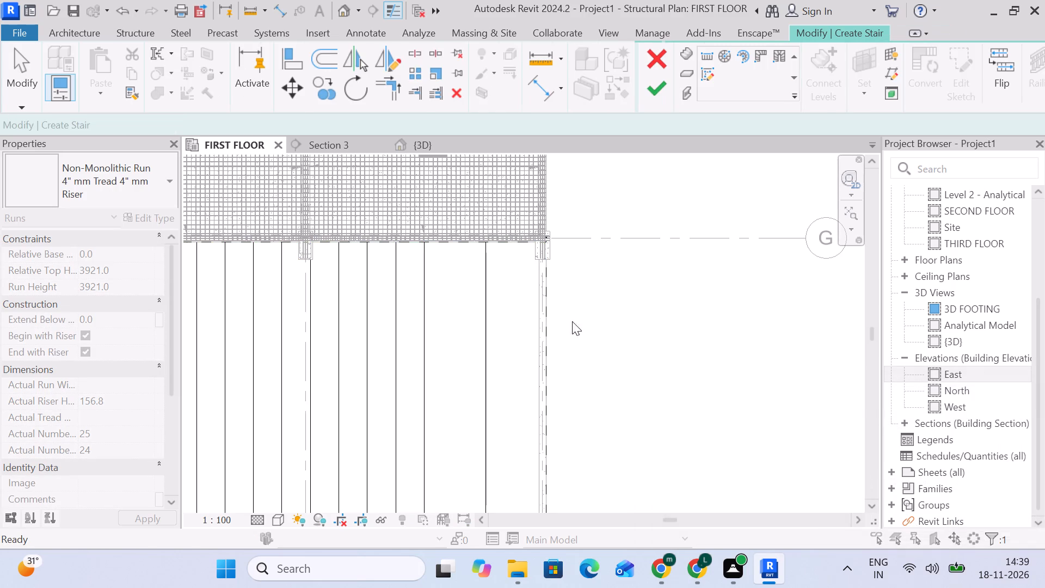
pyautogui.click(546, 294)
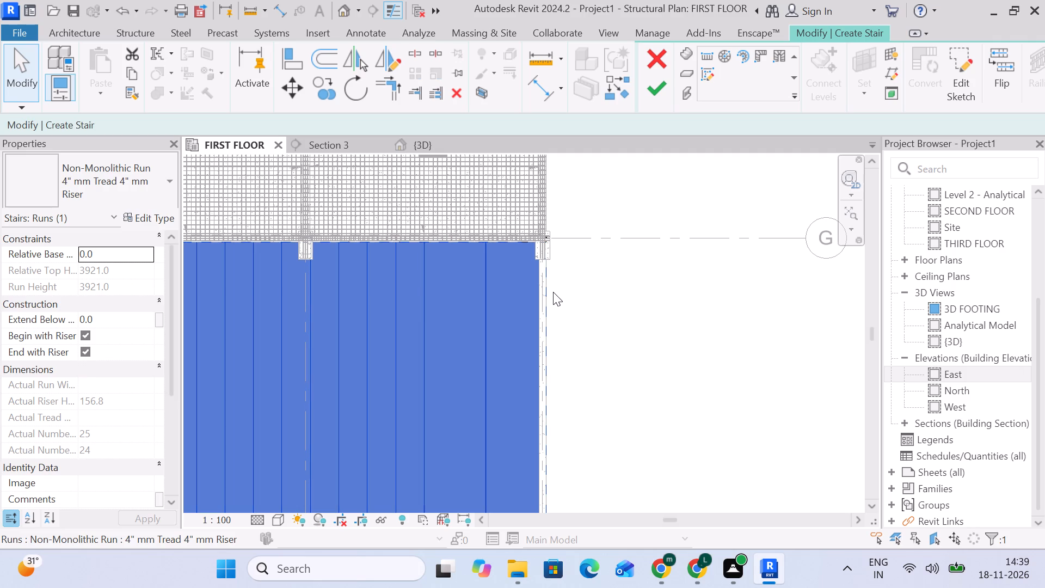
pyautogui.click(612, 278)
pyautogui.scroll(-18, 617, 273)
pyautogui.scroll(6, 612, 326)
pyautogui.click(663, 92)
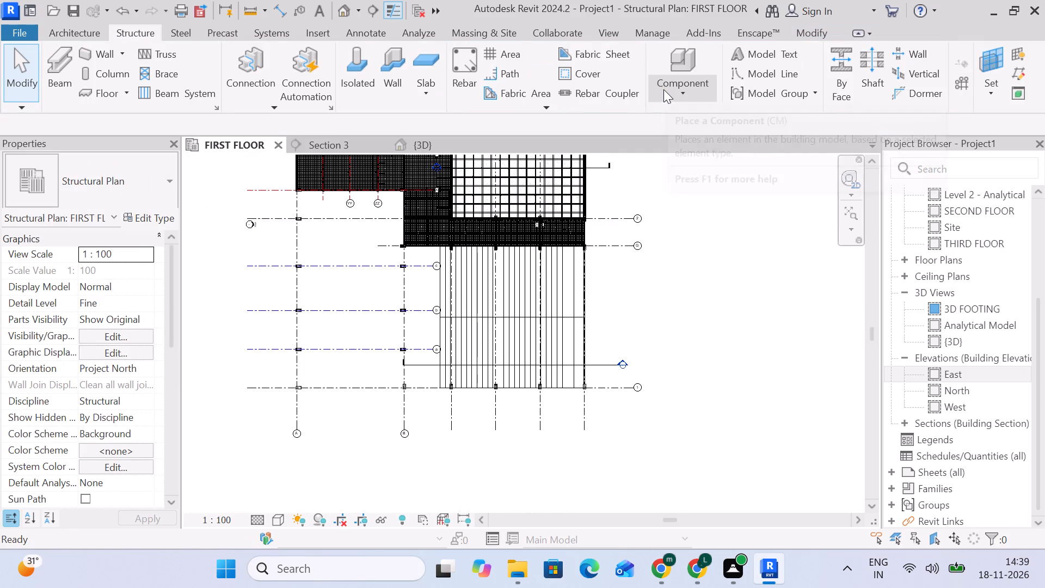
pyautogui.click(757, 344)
# Return to Section 3 and examine the lowest tread and riser of the stair.
pyautogui.click(555, 289)
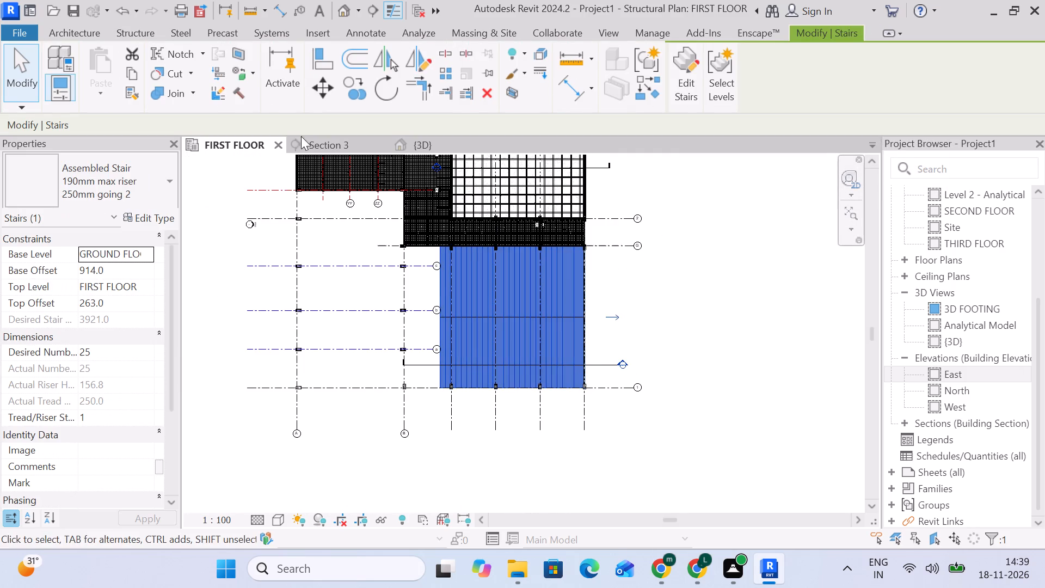
pyautogui.moveTo(311, 139); pyautogui.dragTo(318, 142)
pyautogui.click(483, 303)
pyautogui.scroll(-13, 489, 303)
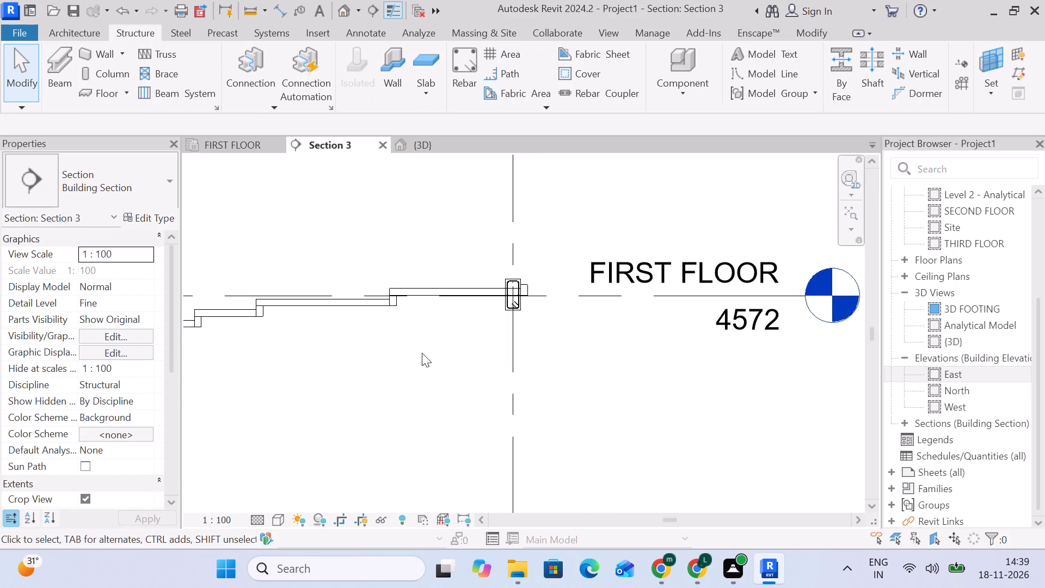
pyautogui.scroll(-3, 420, 358)
pyautogui.moveTo(412, 369); pyautogui.dragTo(705, 317, button='middle')
pyautogui.scroll(-6, 517, 344)
pyautogui.moveTo(269, 389); pyautogui.dragTo(691, 265, button='middle')
pyautogui.scroll(3, 626, 264)
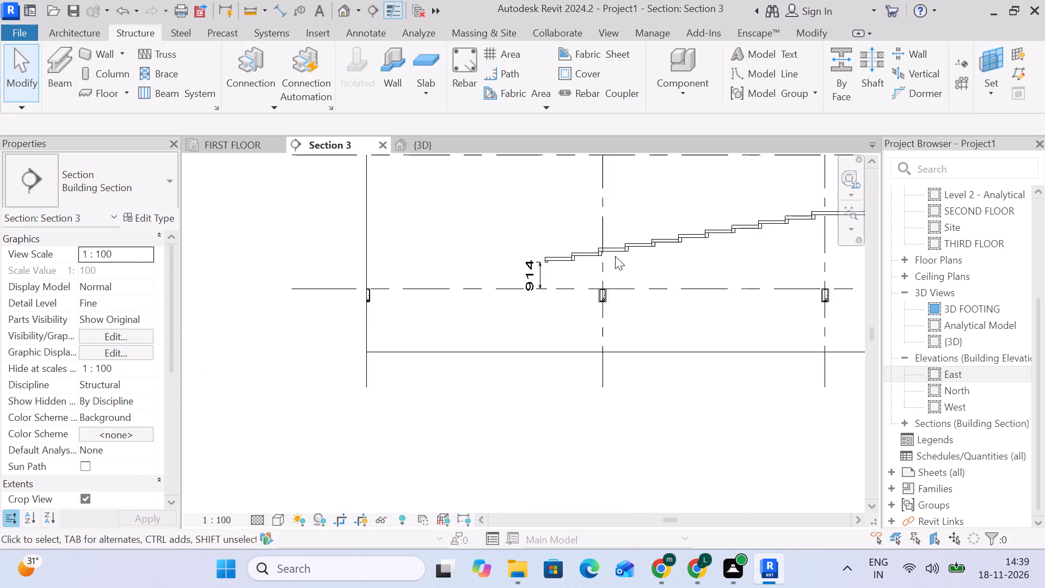
pyautogui.scroll(19, 615, 256)
pyautogui.scroll(4, 505, 254)
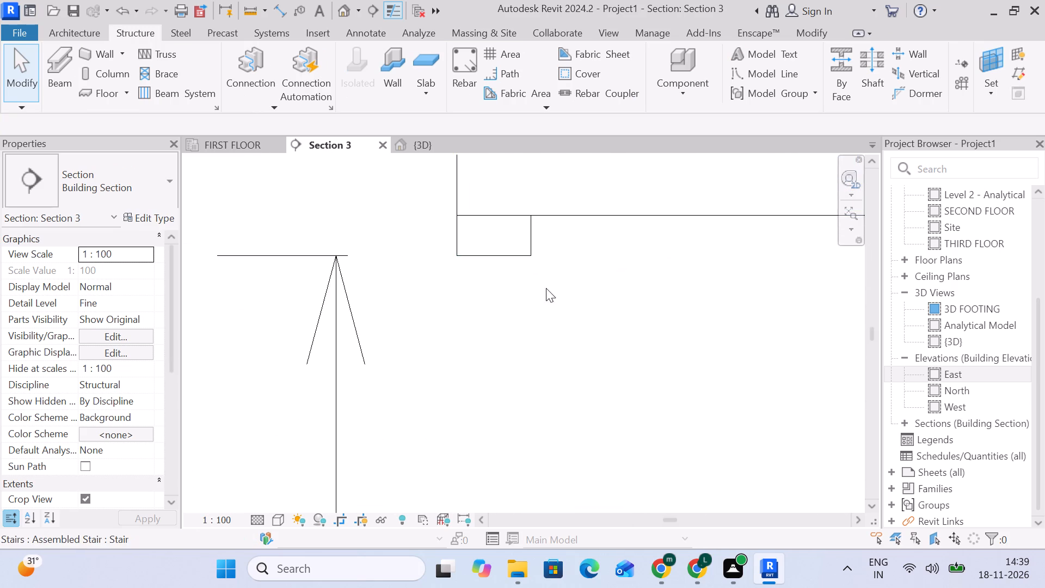
pyautogui.moveTo(546, 290); pyautogui.dragTo(517, 315, button='middle')
pyautogui.scroll(1, 528, 305)
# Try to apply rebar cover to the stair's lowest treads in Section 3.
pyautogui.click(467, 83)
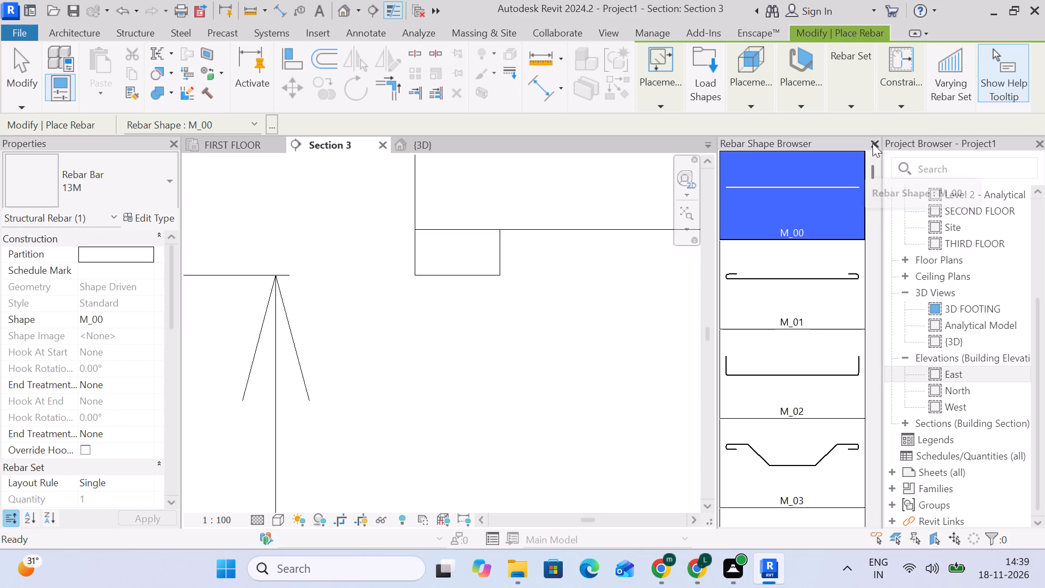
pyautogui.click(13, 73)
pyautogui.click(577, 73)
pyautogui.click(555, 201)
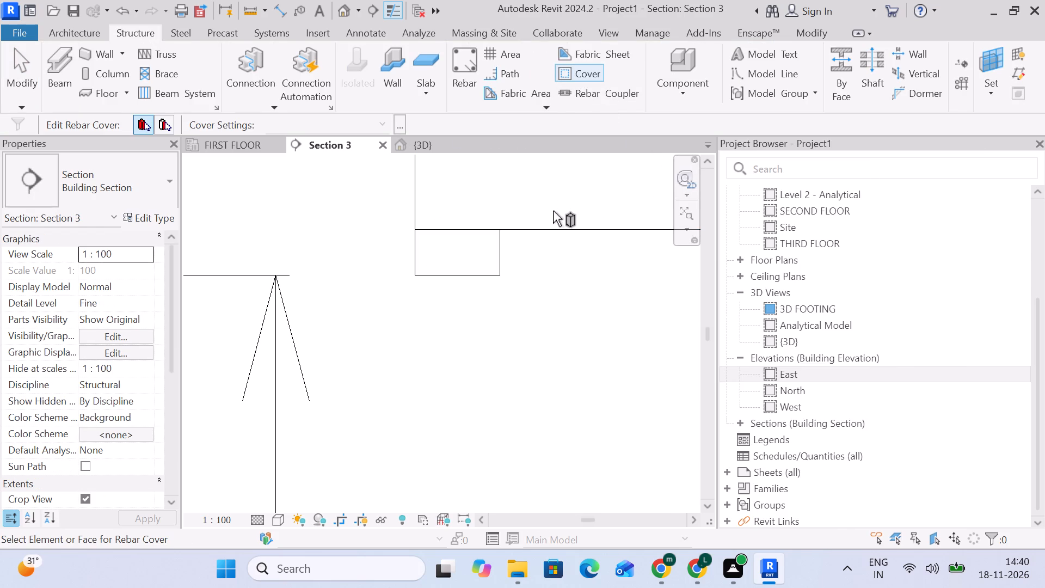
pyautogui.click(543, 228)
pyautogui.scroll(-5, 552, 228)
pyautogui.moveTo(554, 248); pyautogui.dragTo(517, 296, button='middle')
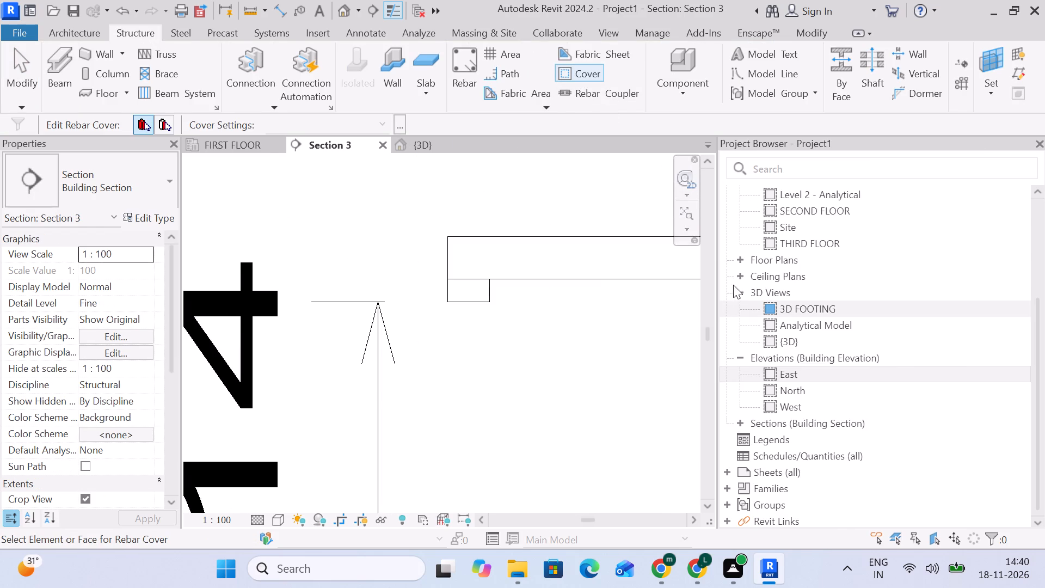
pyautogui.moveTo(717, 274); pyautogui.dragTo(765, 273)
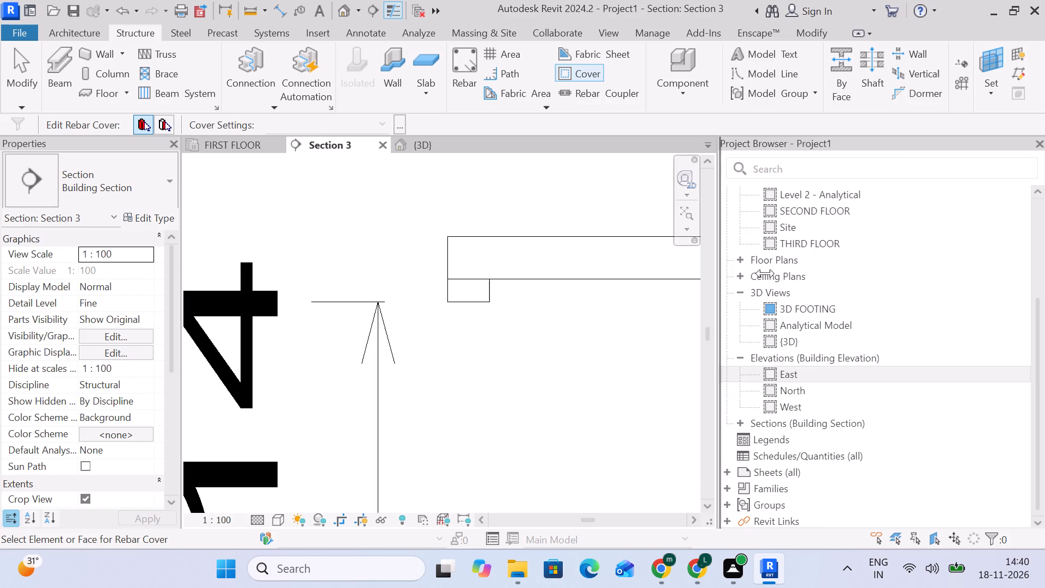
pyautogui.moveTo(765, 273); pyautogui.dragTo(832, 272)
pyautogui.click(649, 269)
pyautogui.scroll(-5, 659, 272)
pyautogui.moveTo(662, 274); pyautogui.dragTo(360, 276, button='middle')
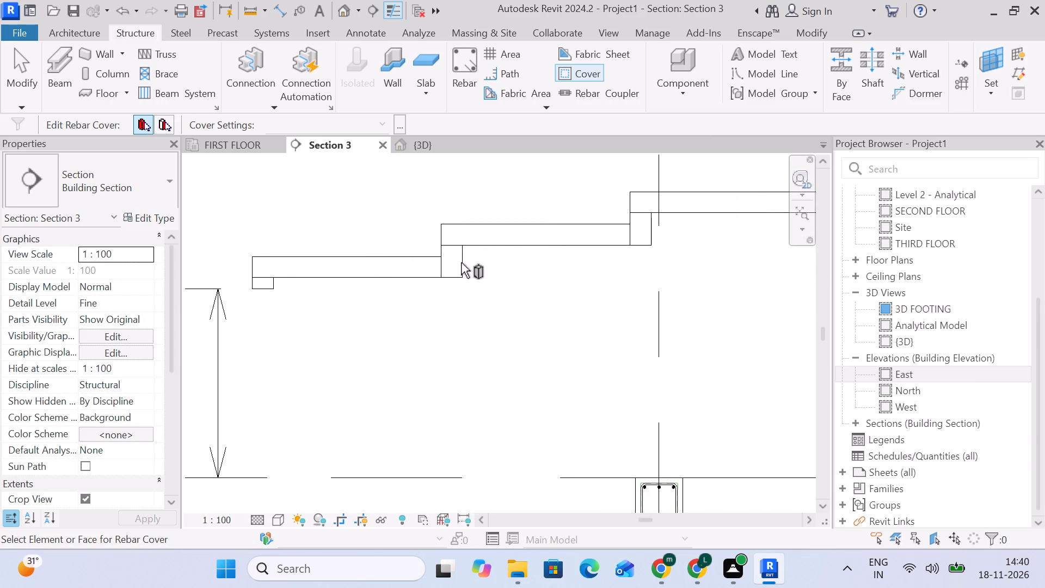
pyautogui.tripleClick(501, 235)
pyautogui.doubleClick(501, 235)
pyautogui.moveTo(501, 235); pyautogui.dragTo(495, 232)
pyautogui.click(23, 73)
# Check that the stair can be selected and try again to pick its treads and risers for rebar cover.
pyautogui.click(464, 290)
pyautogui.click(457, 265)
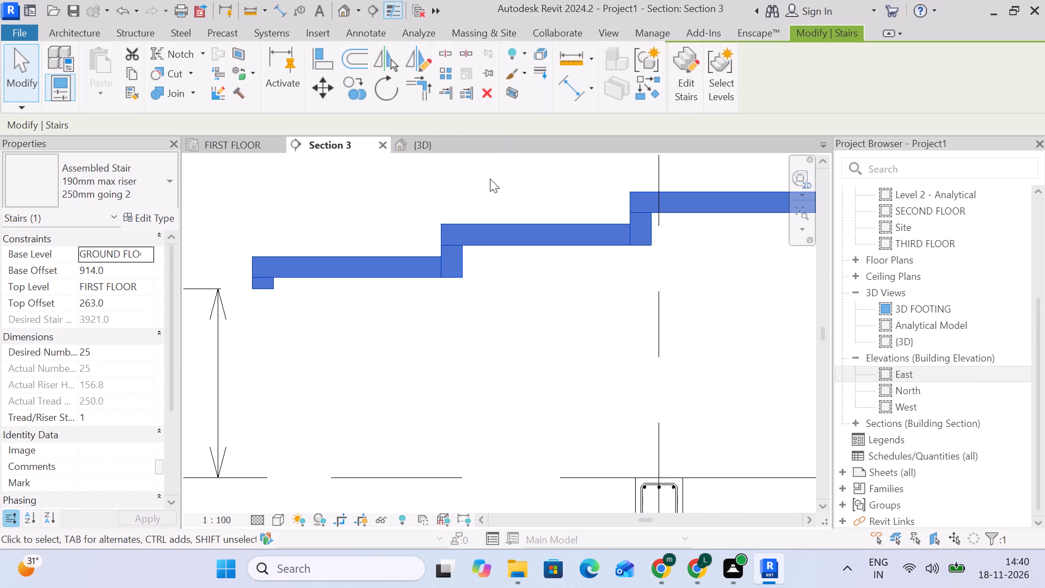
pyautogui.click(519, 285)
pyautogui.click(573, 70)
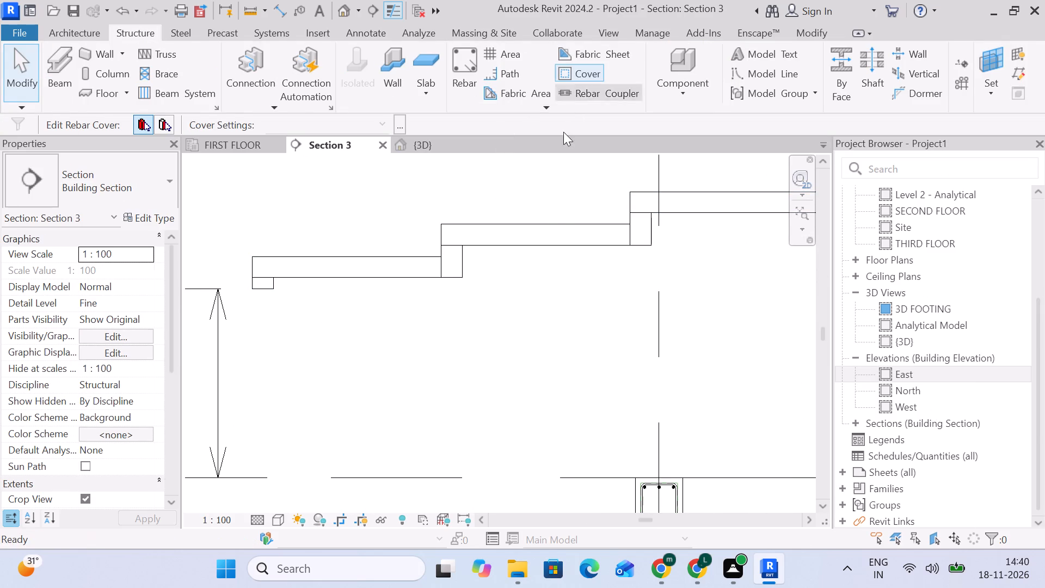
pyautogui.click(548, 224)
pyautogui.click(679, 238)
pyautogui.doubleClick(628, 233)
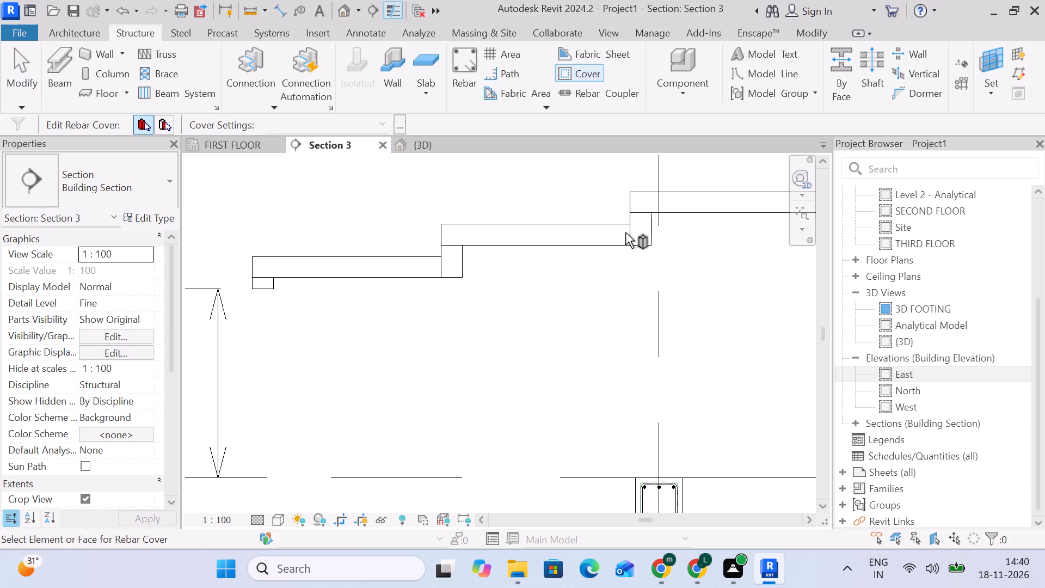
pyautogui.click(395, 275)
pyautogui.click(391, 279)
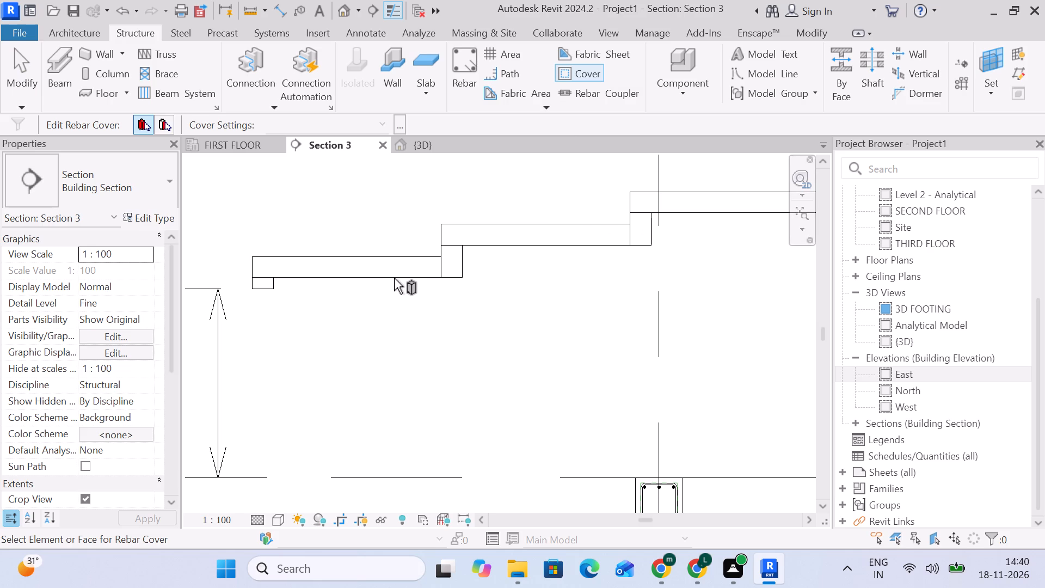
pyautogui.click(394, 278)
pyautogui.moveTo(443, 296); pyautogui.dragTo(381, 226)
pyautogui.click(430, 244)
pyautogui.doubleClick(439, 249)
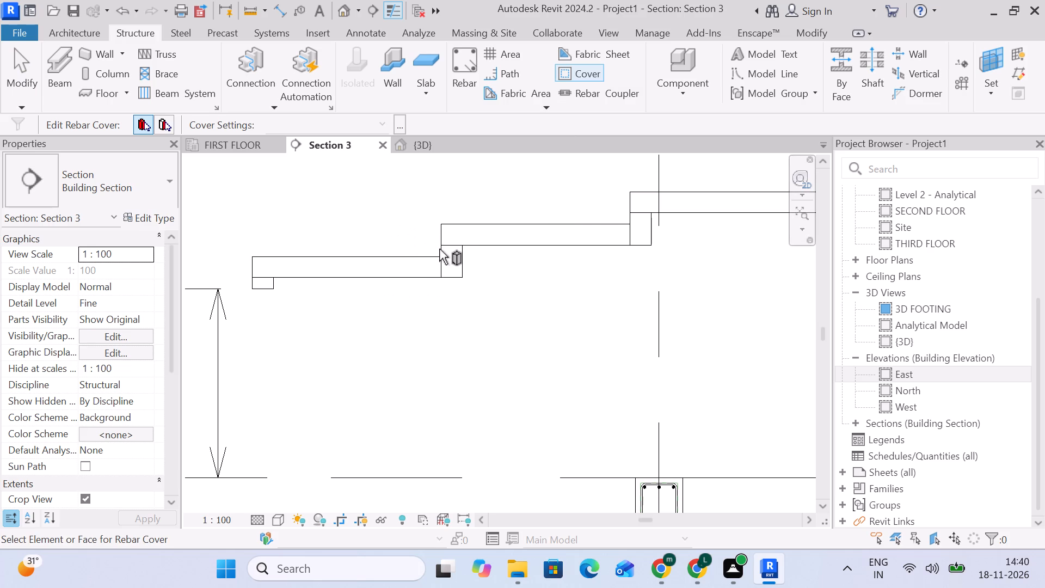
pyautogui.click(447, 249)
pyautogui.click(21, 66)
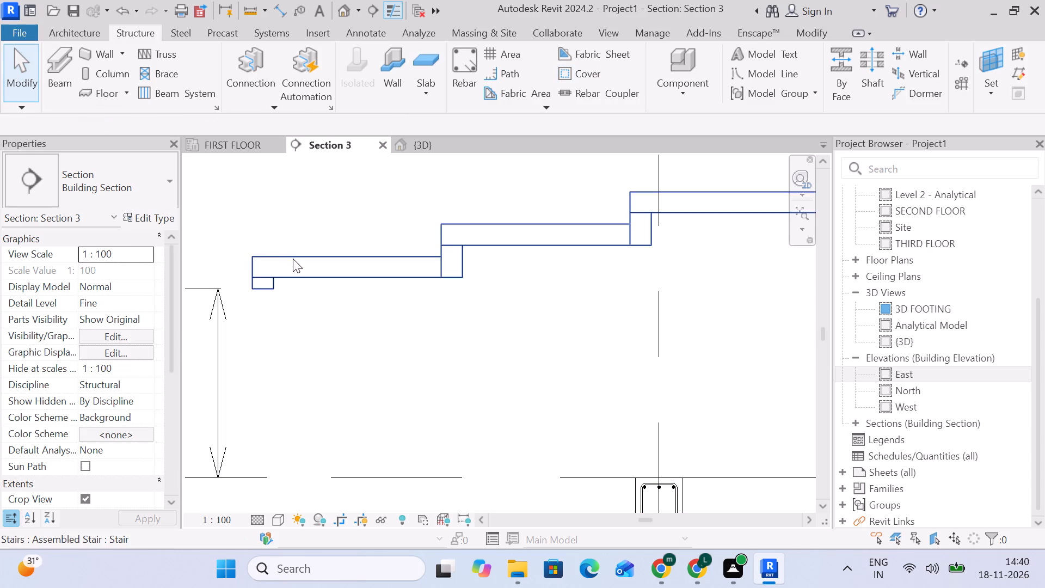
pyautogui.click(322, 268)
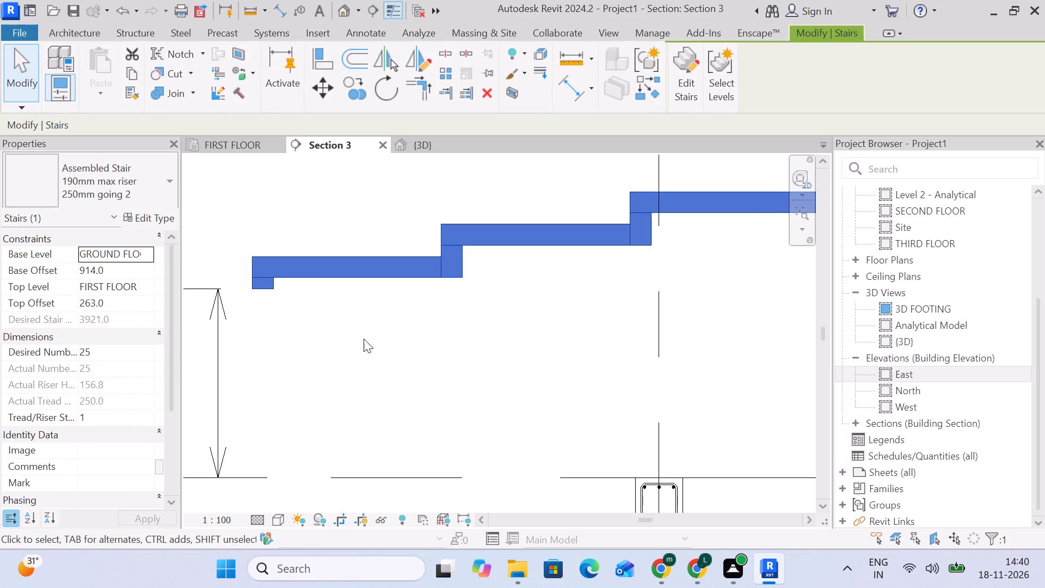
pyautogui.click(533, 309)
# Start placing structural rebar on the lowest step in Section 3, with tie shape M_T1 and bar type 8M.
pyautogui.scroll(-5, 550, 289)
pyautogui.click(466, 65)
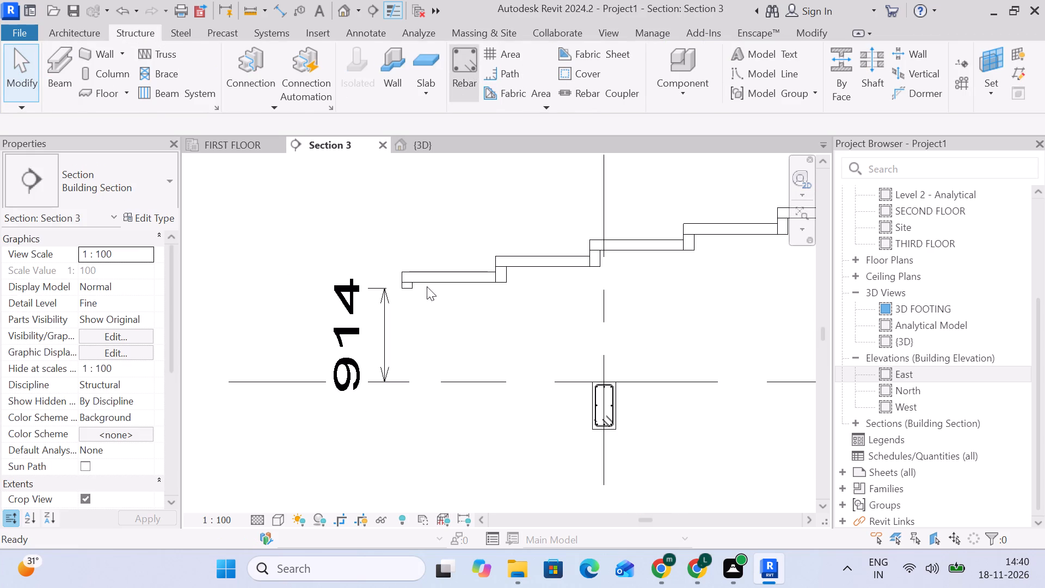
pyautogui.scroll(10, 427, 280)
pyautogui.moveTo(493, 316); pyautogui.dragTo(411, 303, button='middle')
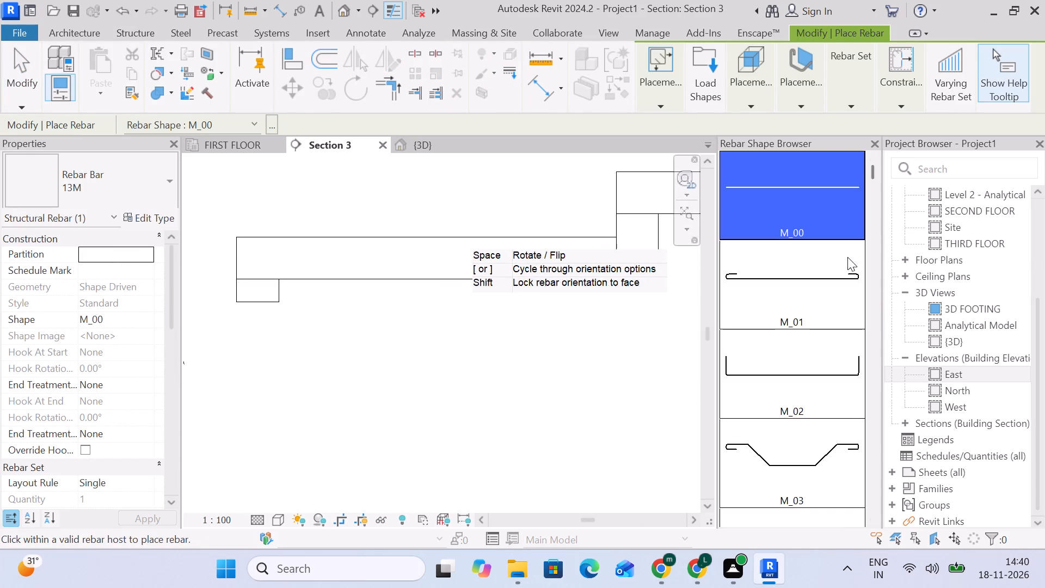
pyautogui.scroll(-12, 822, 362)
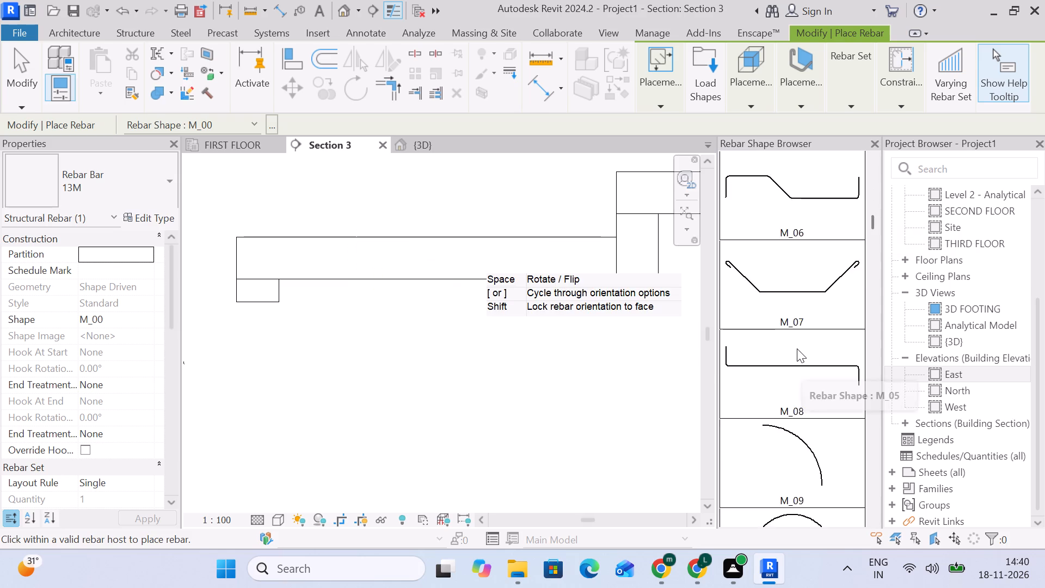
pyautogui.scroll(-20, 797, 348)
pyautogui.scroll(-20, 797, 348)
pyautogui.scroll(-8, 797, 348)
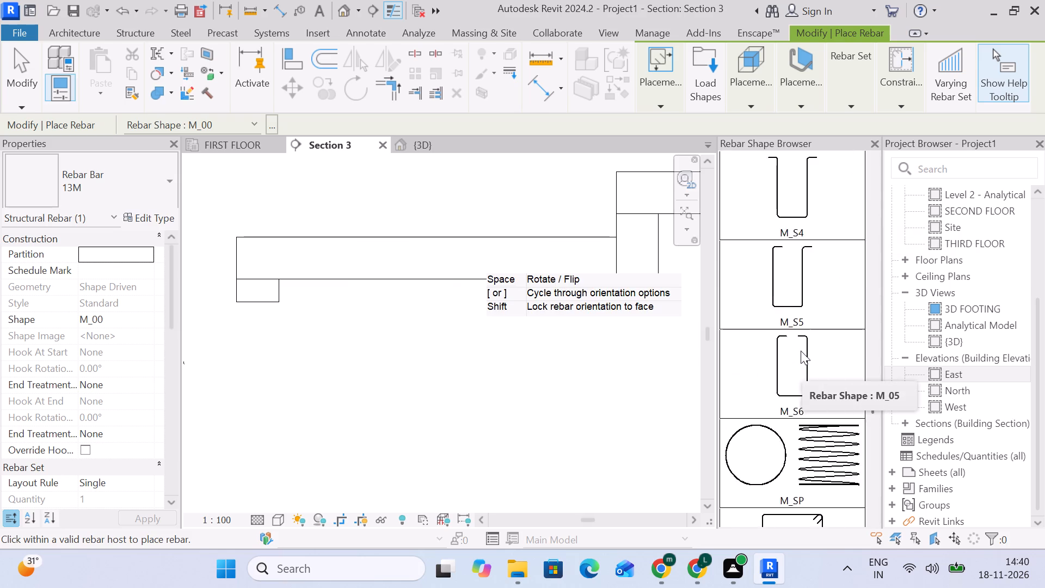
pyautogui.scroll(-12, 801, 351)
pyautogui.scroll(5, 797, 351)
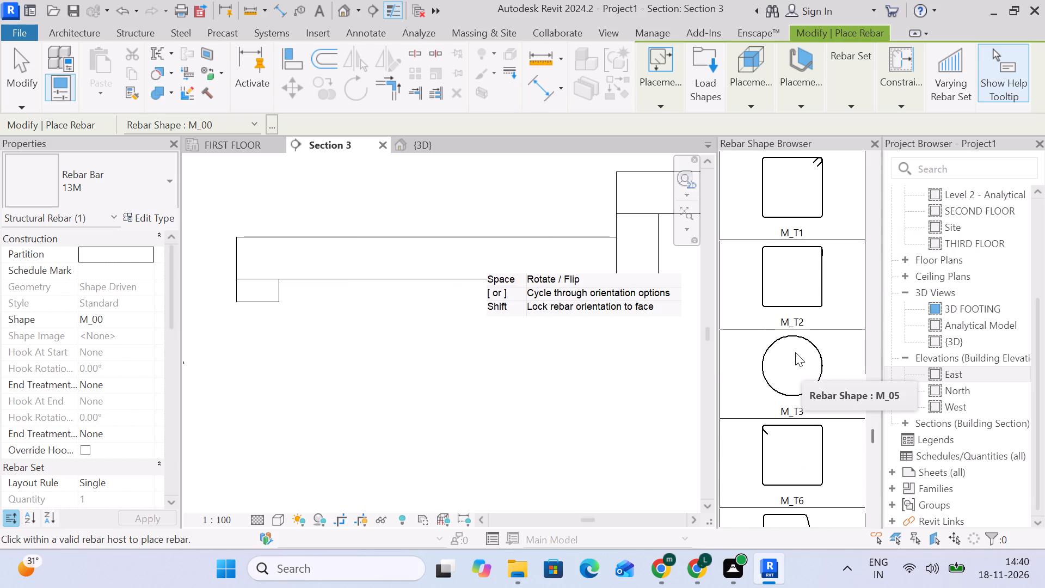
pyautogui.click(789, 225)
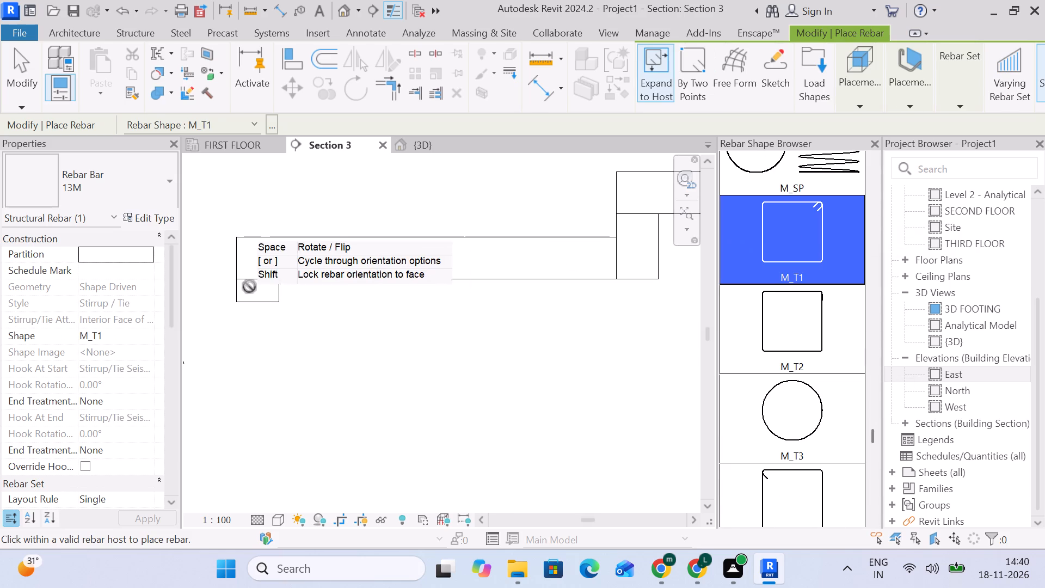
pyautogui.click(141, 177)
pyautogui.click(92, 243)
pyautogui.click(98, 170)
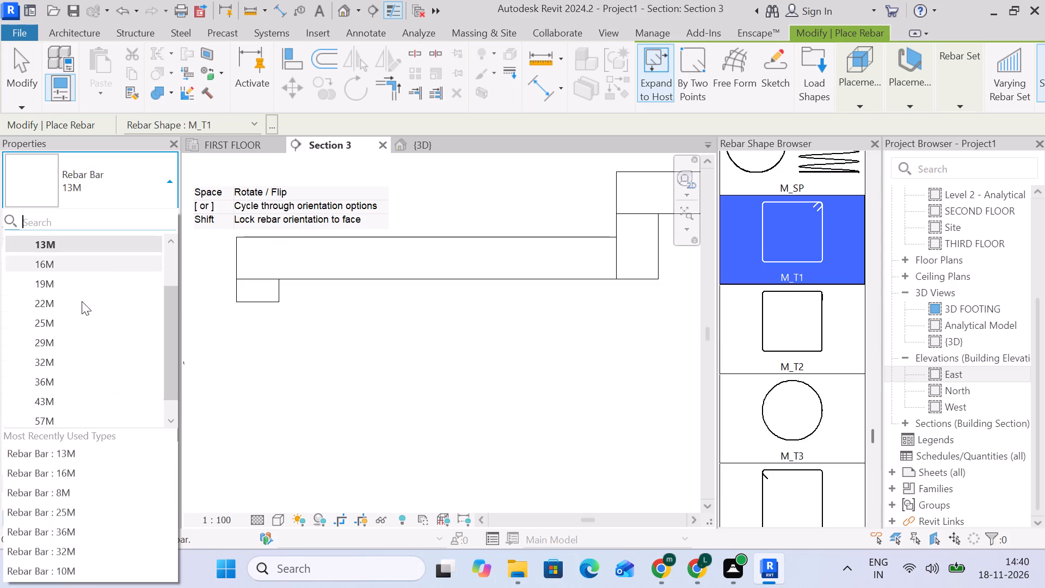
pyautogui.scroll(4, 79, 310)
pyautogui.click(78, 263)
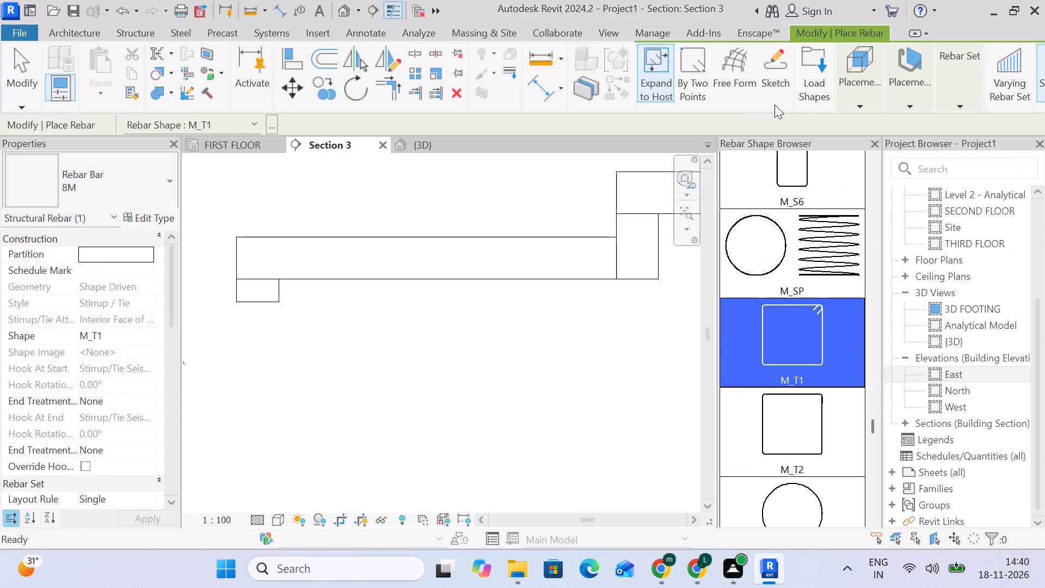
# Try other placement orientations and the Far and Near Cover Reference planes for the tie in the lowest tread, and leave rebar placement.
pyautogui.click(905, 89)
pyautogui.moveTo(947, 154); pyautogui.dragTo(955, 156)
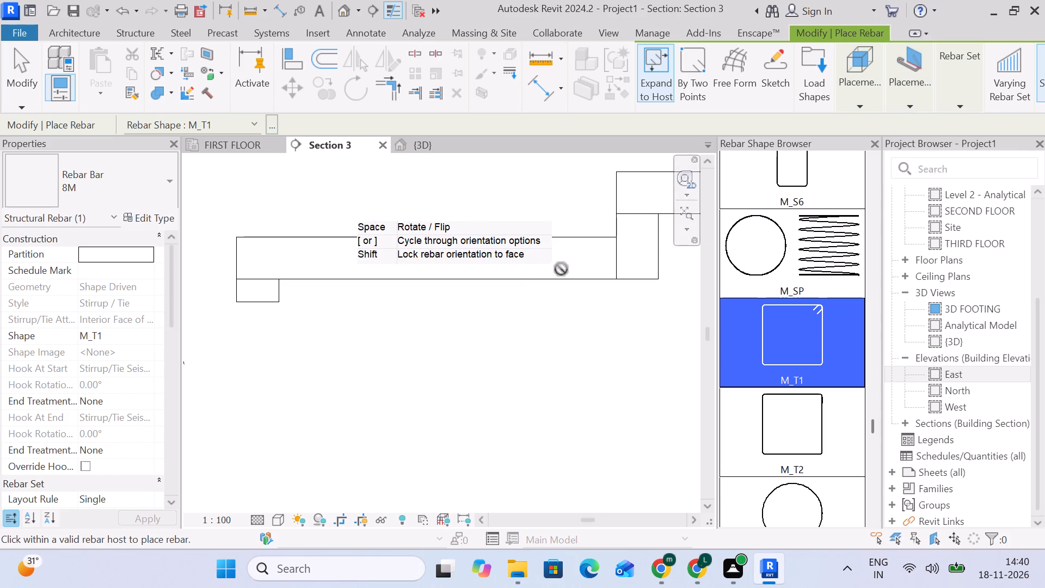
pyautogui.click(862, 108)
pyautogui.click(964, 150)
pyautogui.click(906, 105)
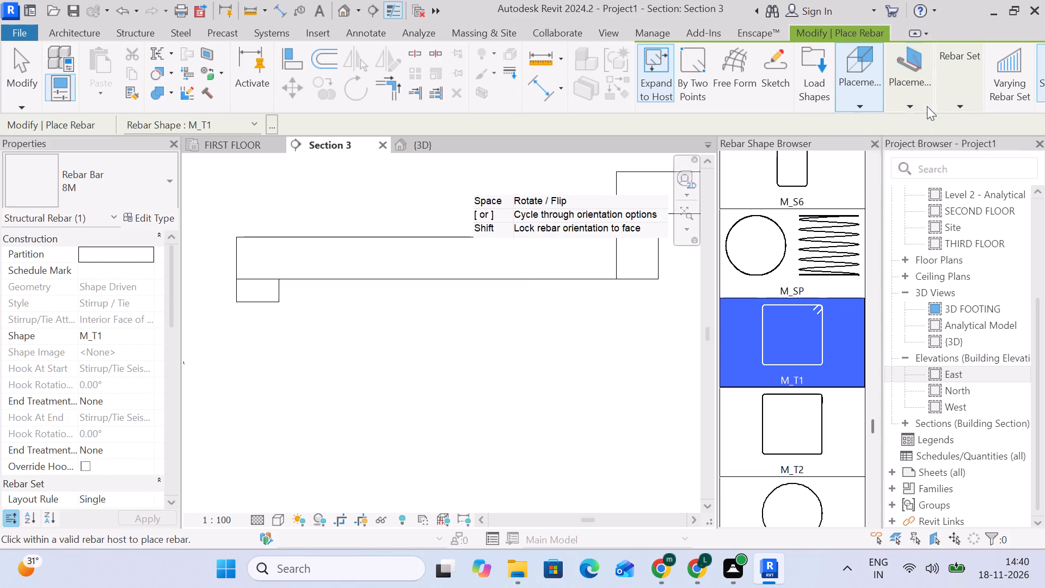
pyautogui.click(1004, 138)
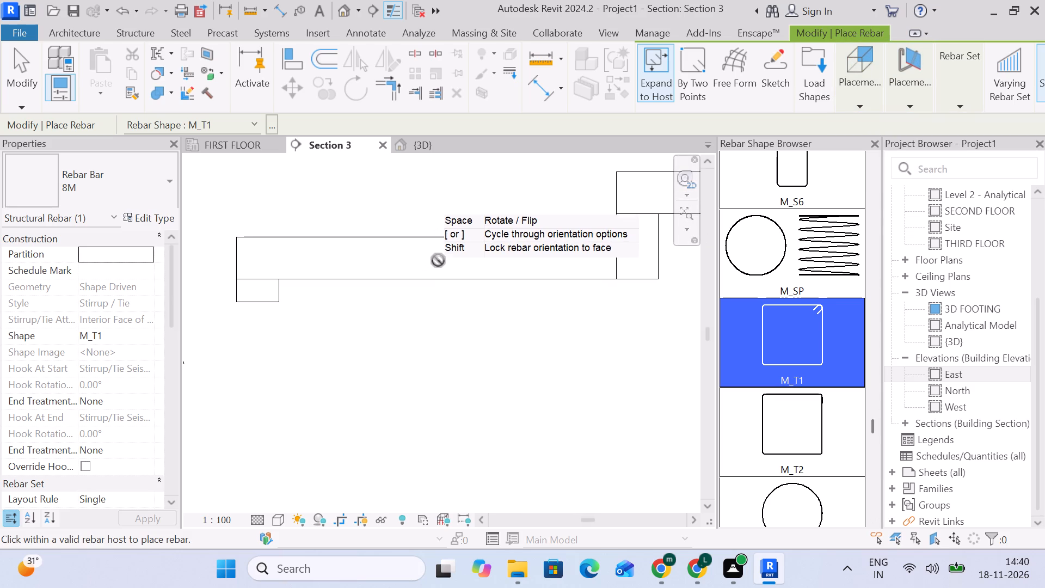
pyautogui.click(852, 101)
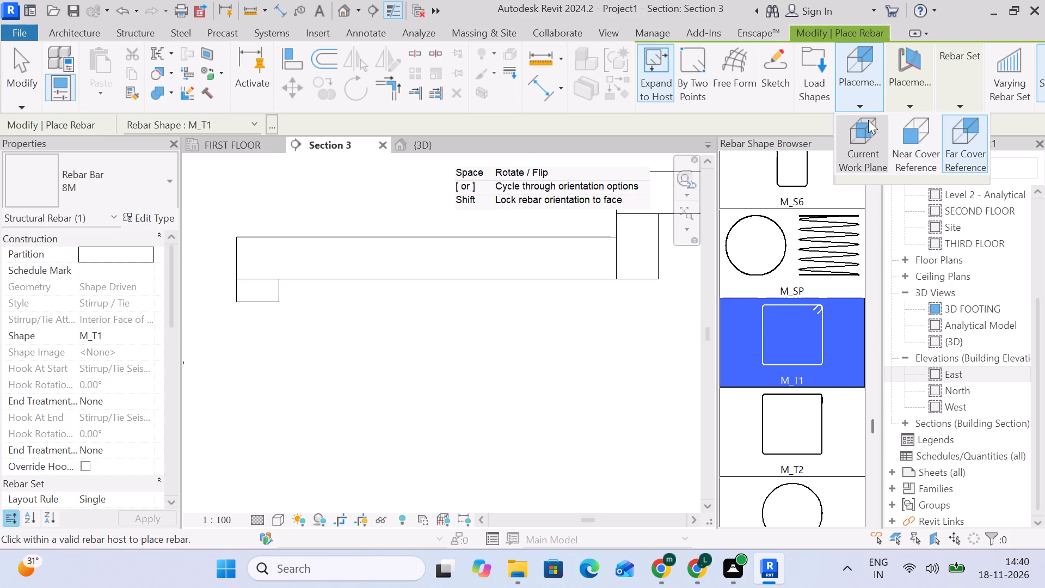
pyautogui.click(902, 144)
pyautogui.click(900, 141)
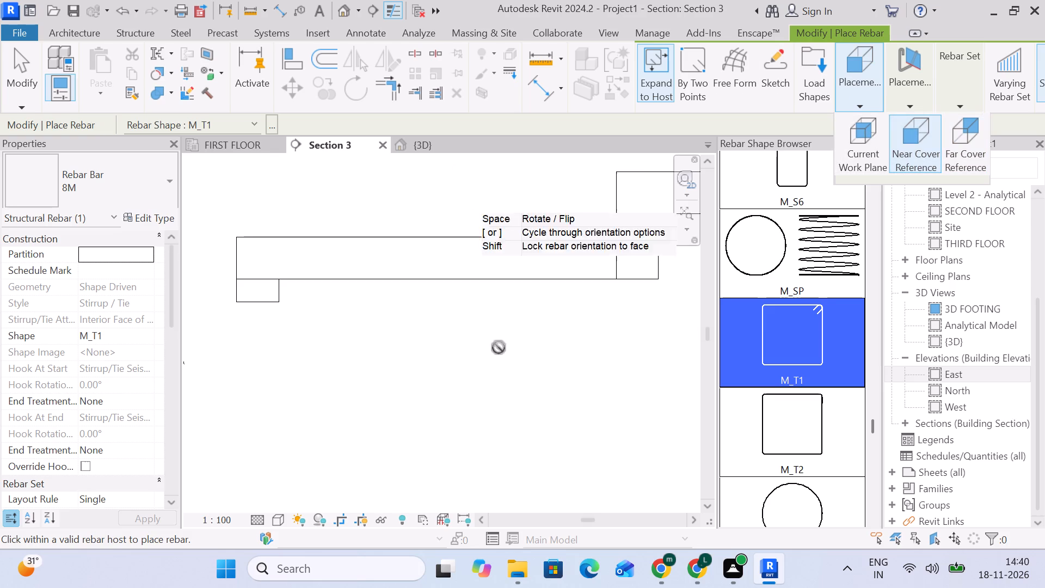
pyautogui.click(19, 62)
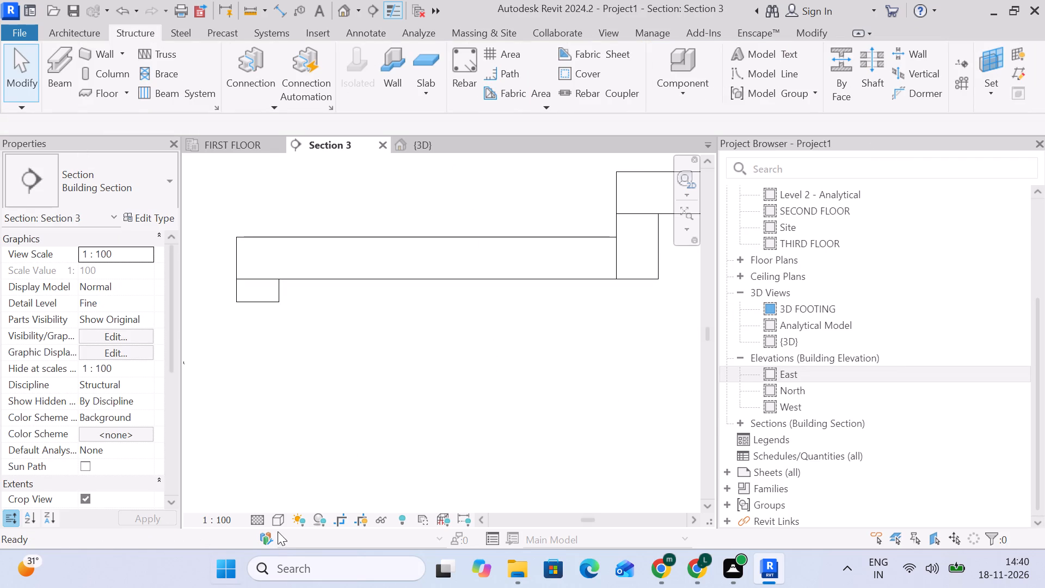
# Change Section 3 to a visual style with filled surfaces and check the selection of the stair's lowest step.
pyautogui.click(277, 525)
pyautogui.click(292, 499)
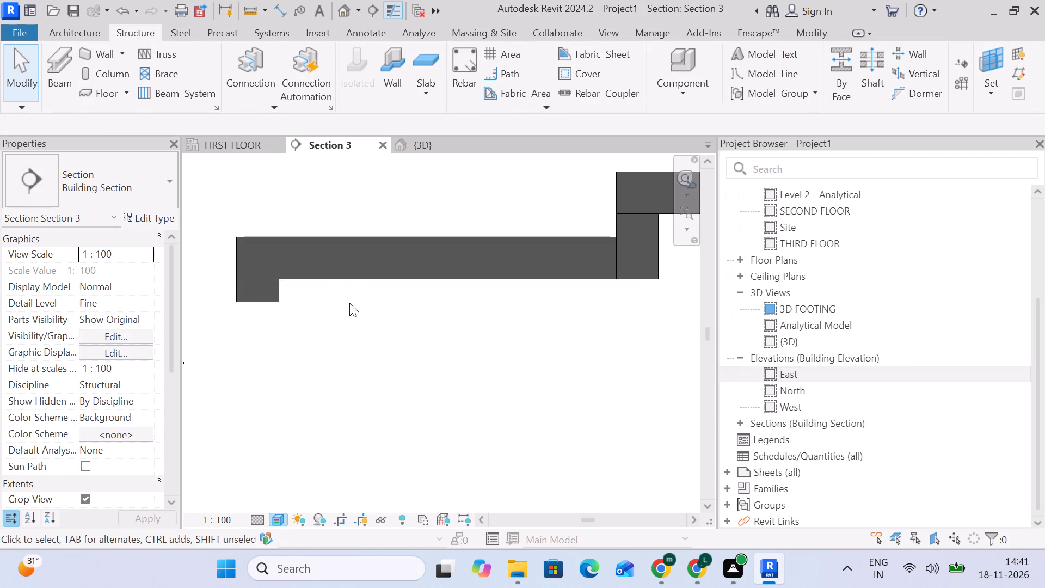
pyautogui.click(355, 268)
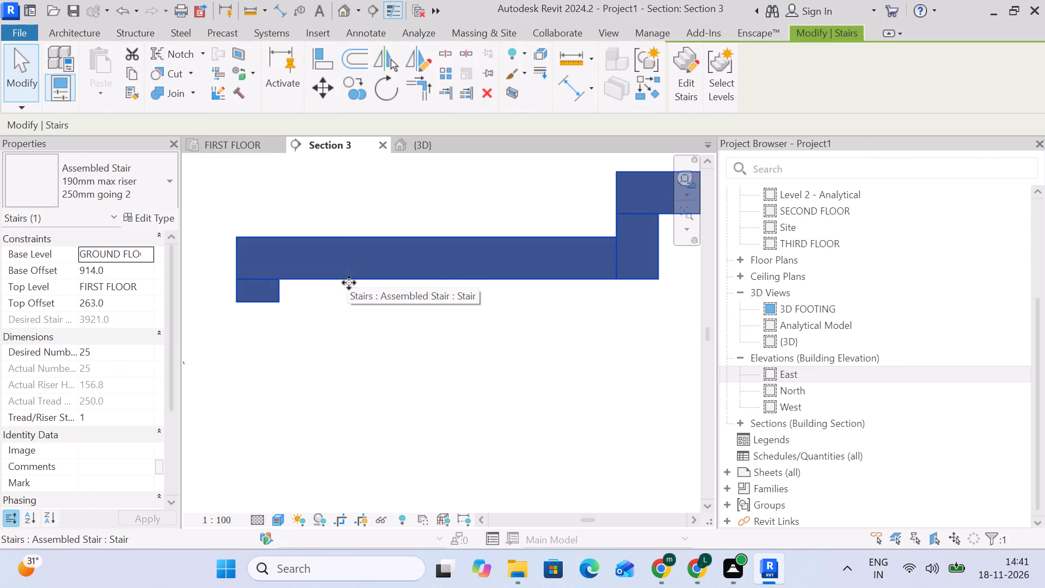
pyautogui.click(331, 344)
pyautogui.click(451, 274)
pyautogui.click(433, 347)
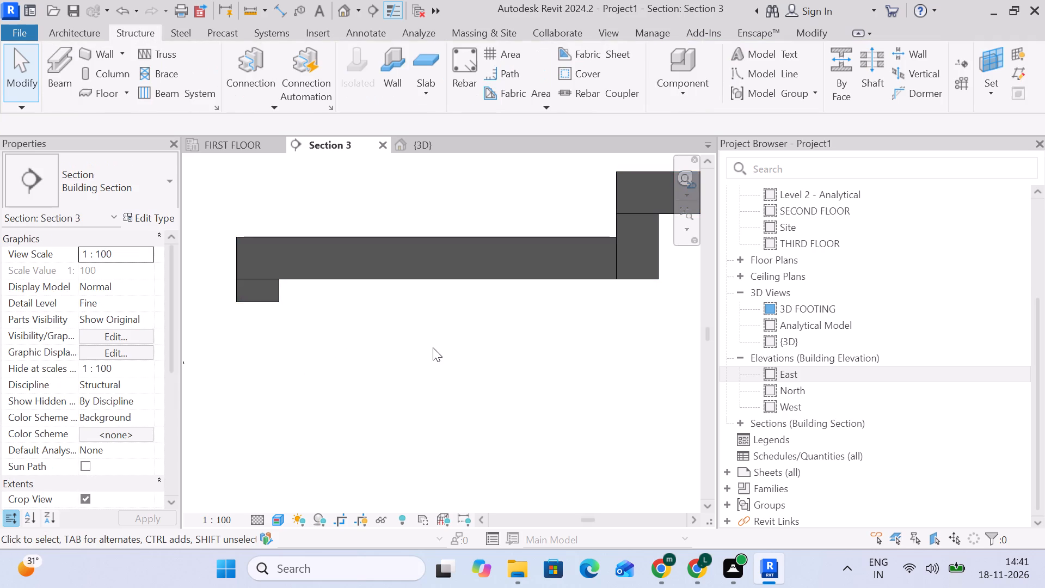
# Widen the drawing area, select the whole stair in Section 3 and examine its type properties, including construction and supports.
pyautogui.moveTo(718, 301); pyautogui.dragTo(845, 288)
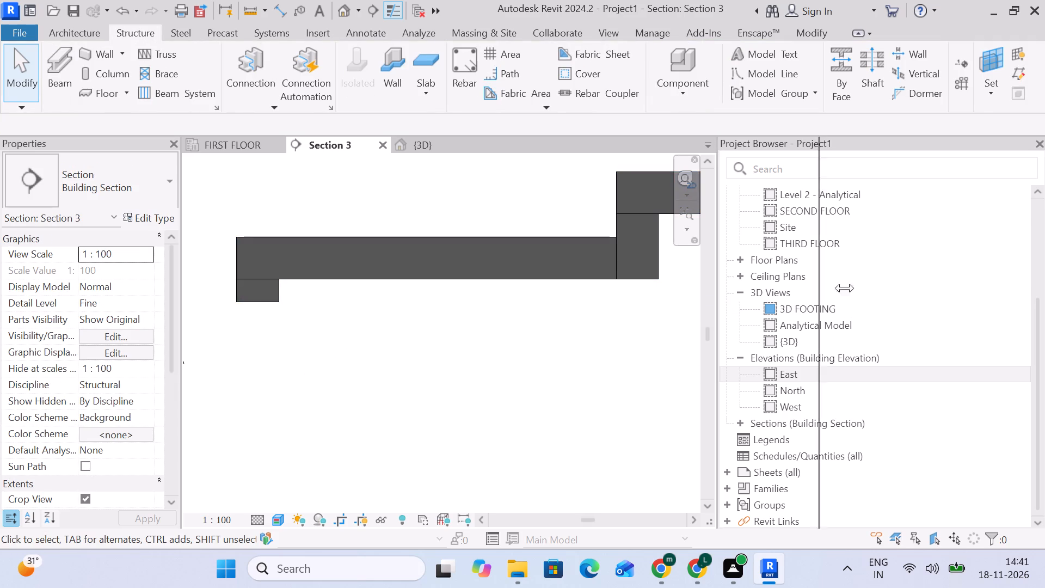
pyautogui.moveTo(845, 288); pyautogui.dragTo(970, 287)
pyautogui.click(659, 334)
pyautogui.scroll(-16, 675, 329)
pyautogui.moveTo(659, 373); pyautogui.dragTo(551, 389, button='middle')
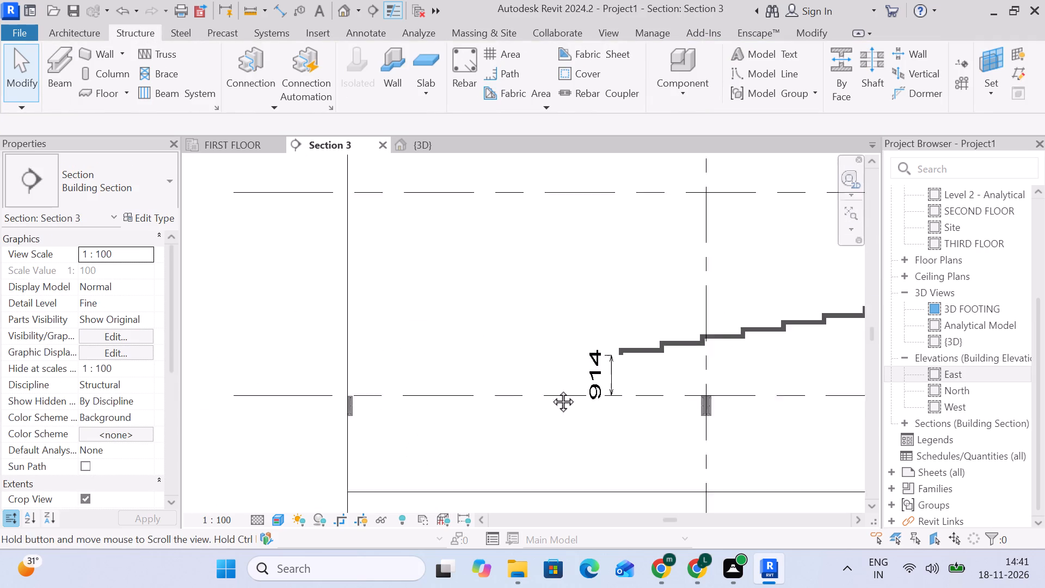
pyautogui.moveTo(551, 389); pyautogui.dragTo(318, 393, button='middle')
pyautogui.scroll(-1, 318, 393)
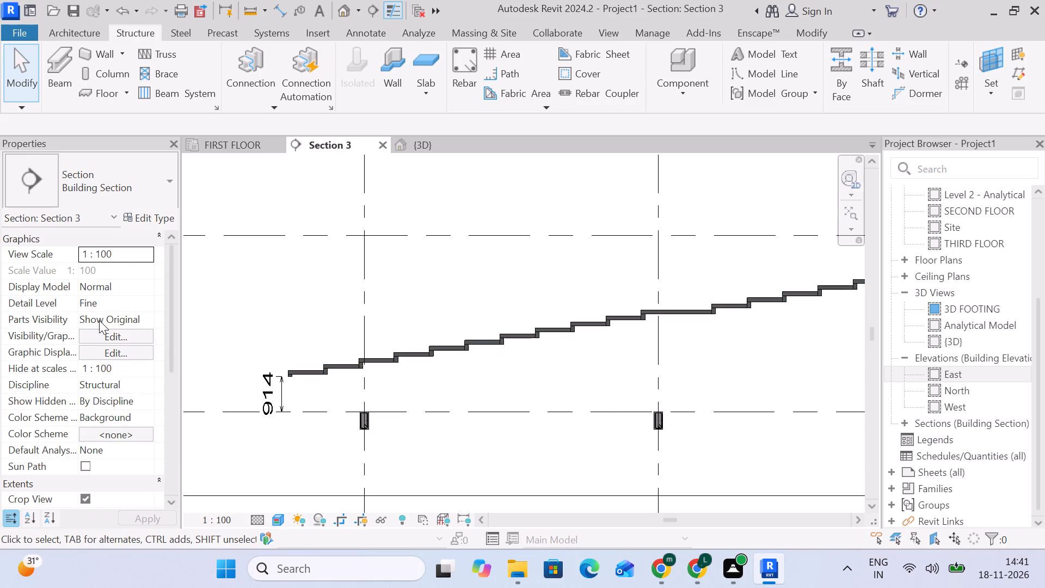
pyautogui.click(317, 364)
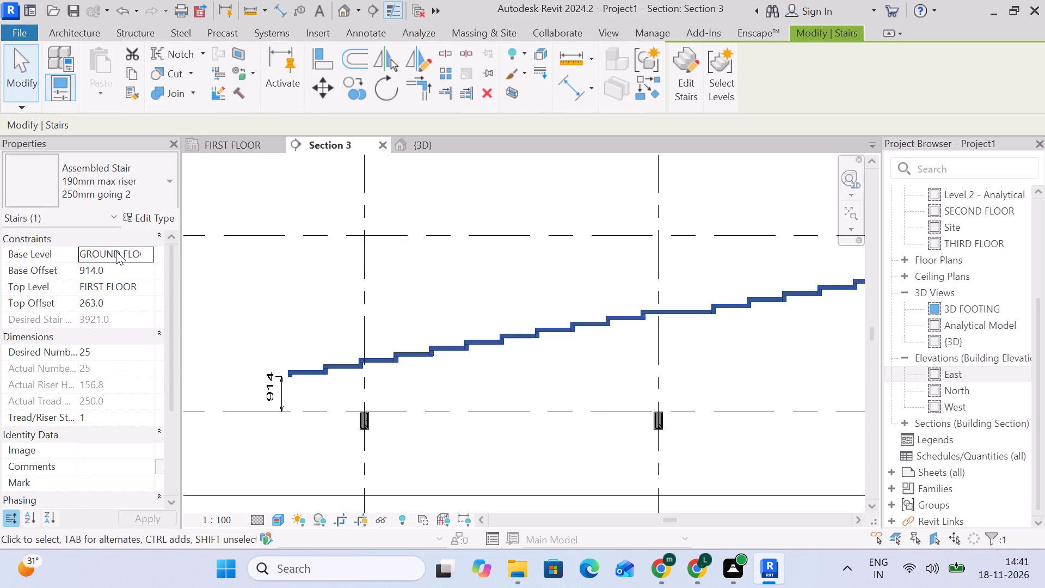
pyautogui.click(143, 219)
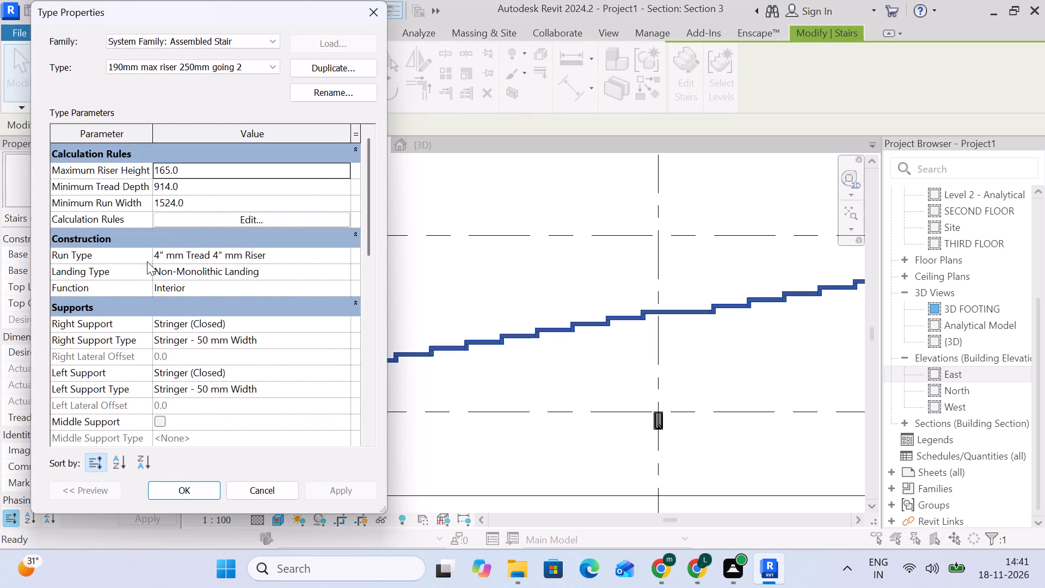
pyautogui.scroll(-2, 107, 359)
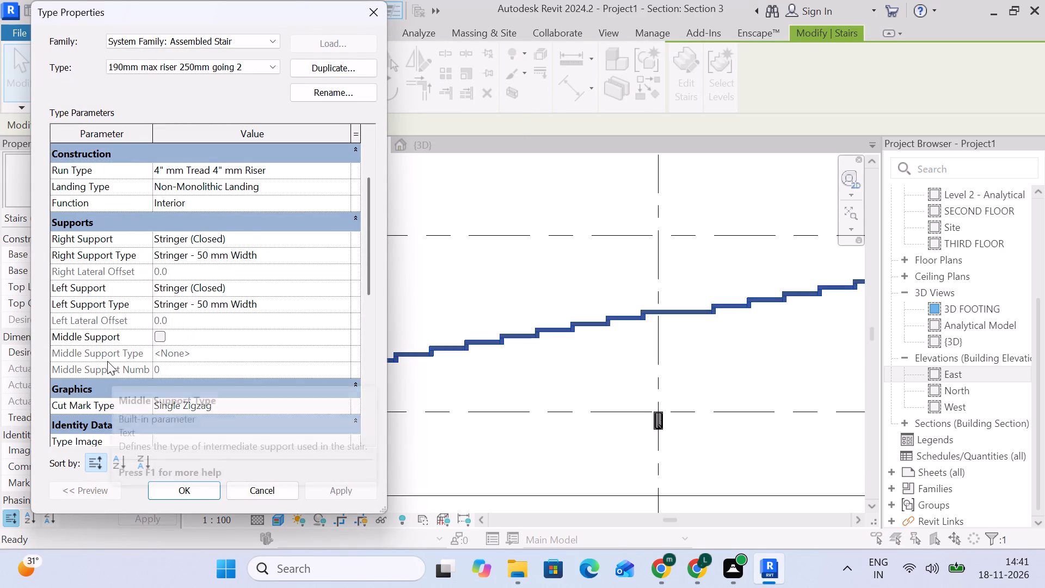
pyautogui.scroll(-2, 107, 361)
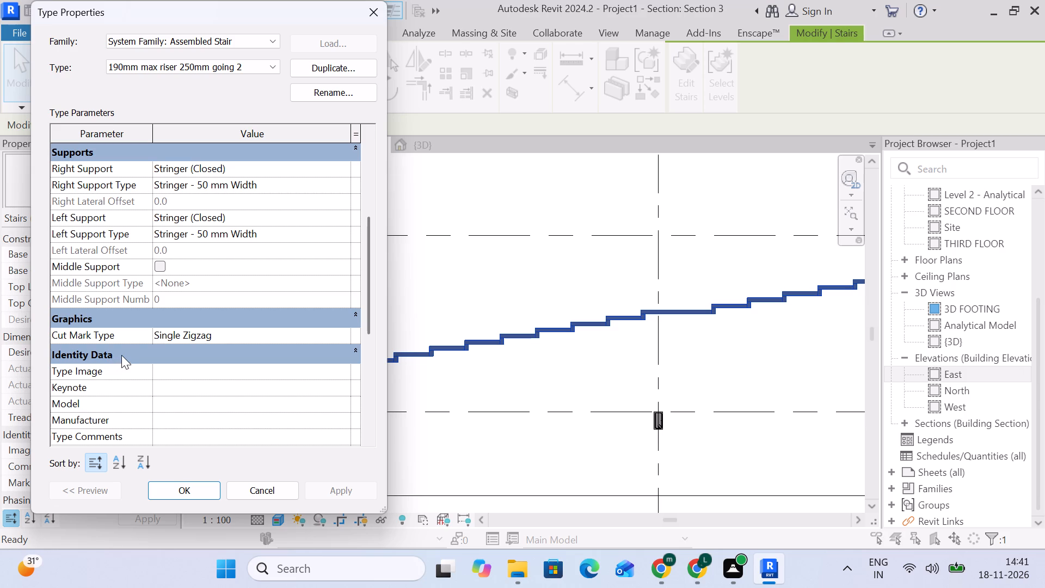
pyautogui.scroll(-9, 121, 355)
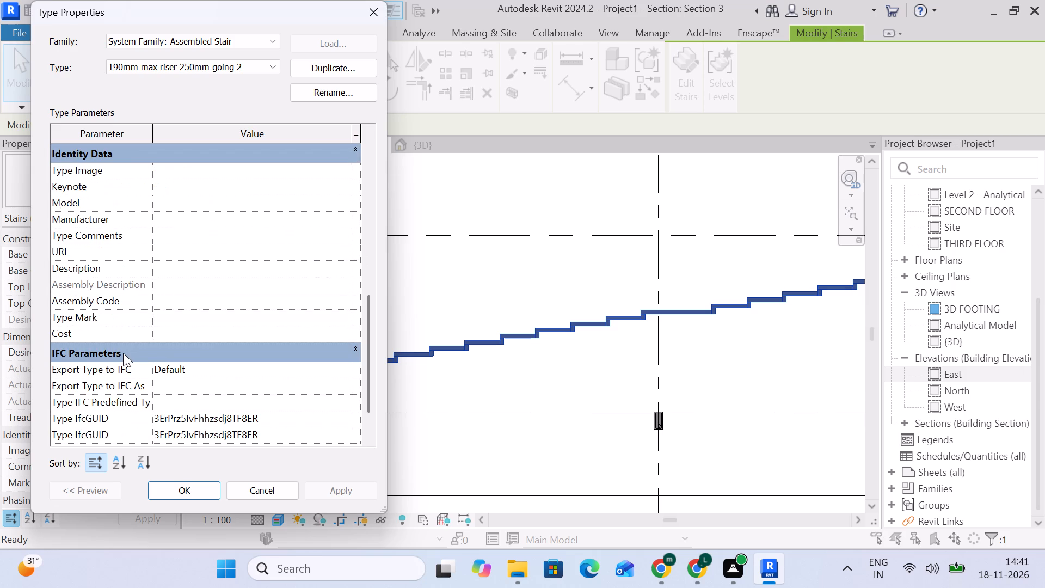
pyautogui.scroll(11, 123, 353)
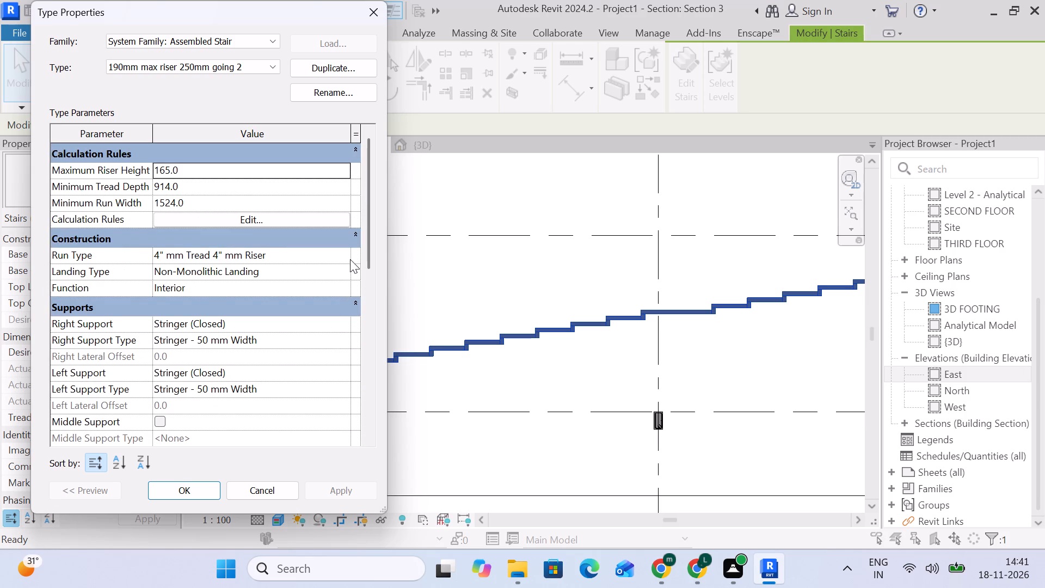
# In the stair's 4" tread and riser run type, set the tread material to Concrete, Precast.
pyautogui.click(341, 254)
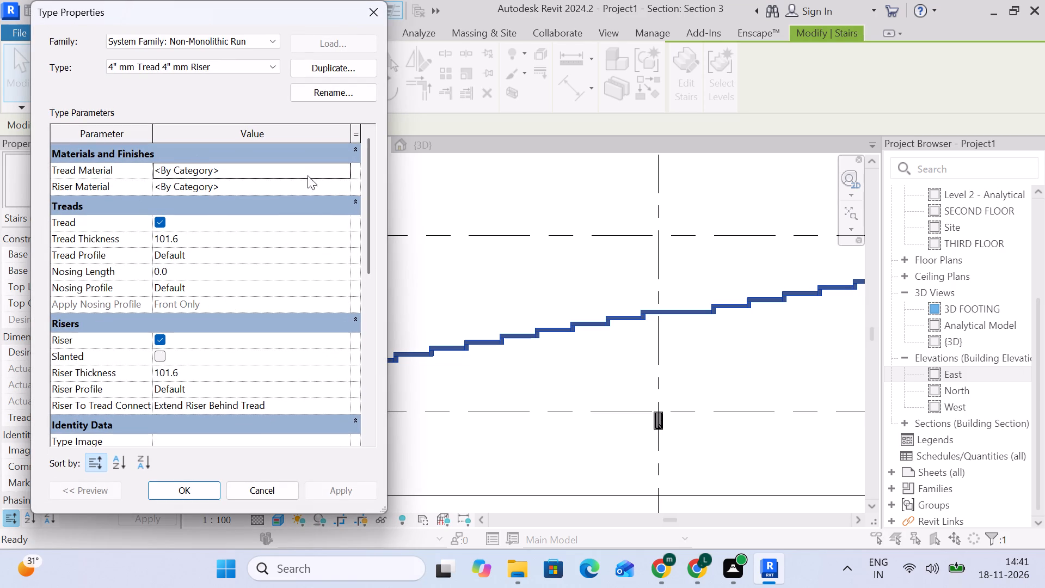
pyautogui.click(334, 170)
pyautogui.click(345, 169)
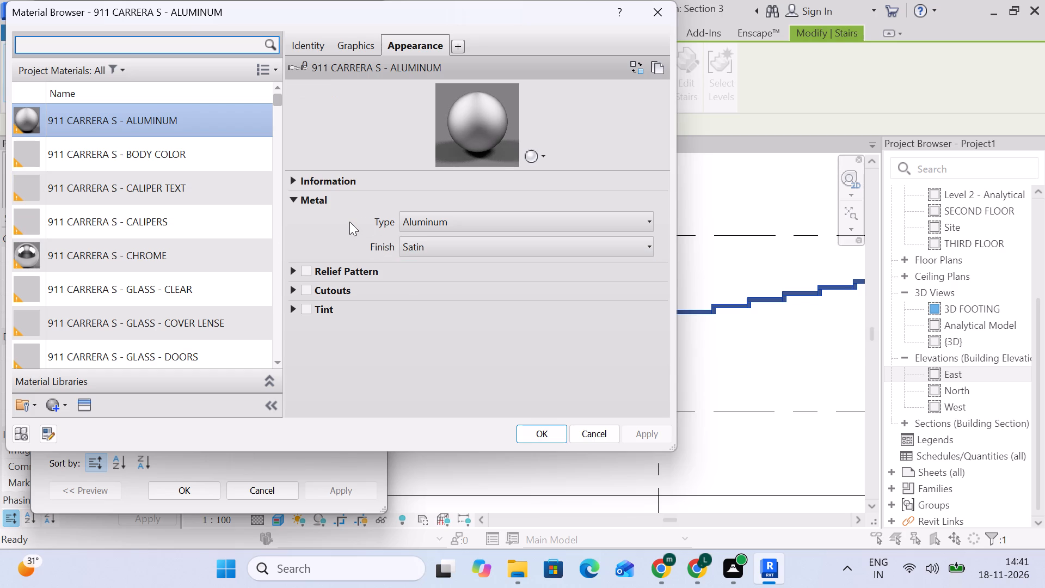
pyautogui.scroll(4, 203, 221)
pyautogui.scroll(-5, 203, 221)
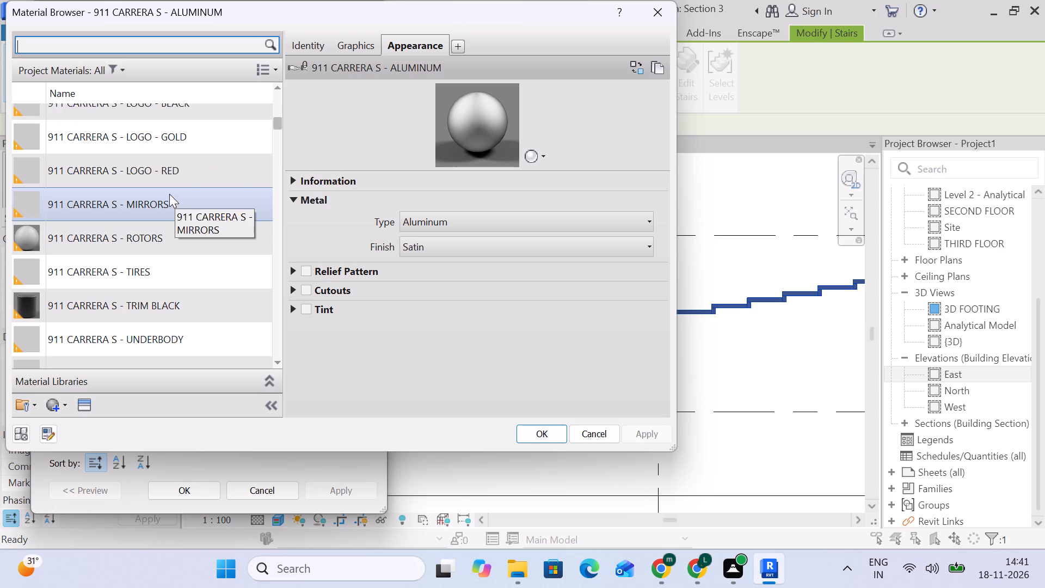
pyautogui.scroll(13, 169, 194)
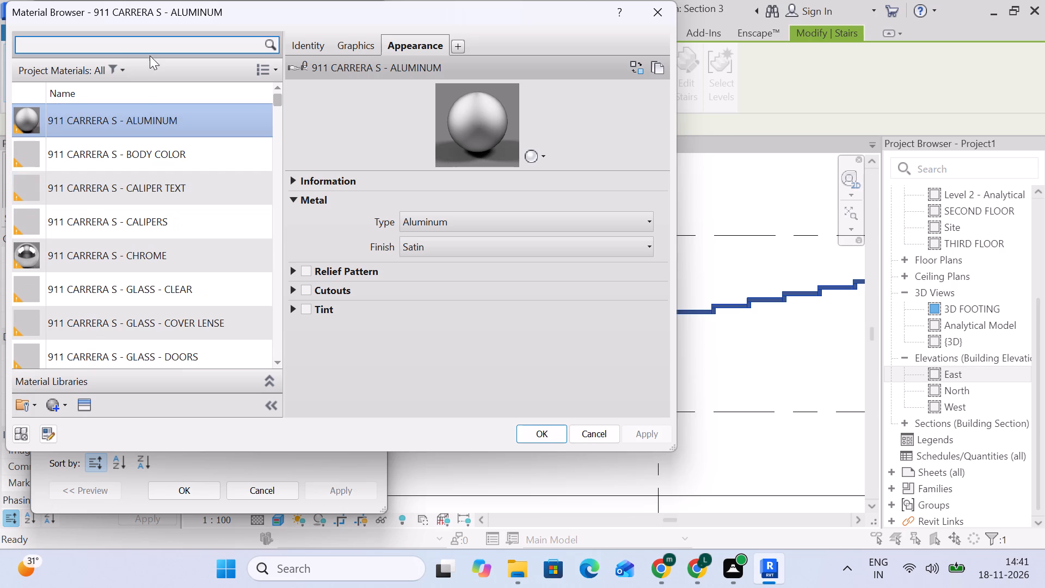
pyautogui.click(151, 46)
pyautogui.press('c')
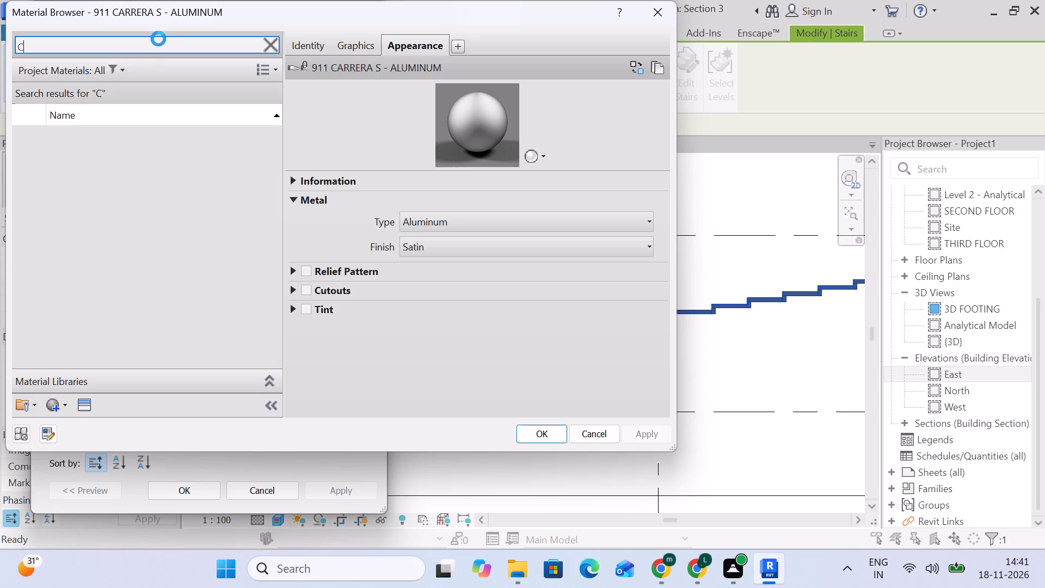
pyautogui.press('o')
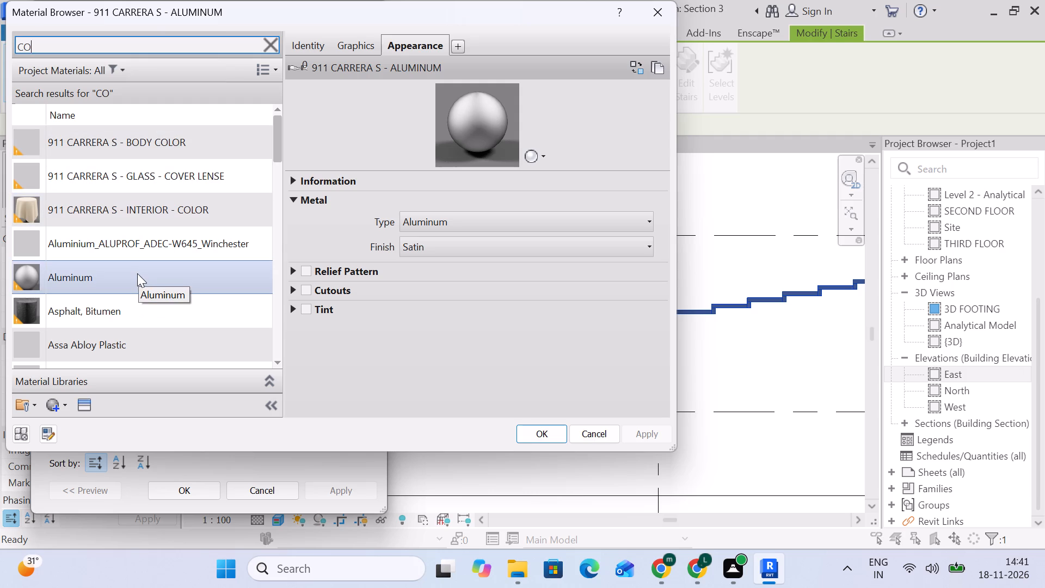
pyautogui.press('n')
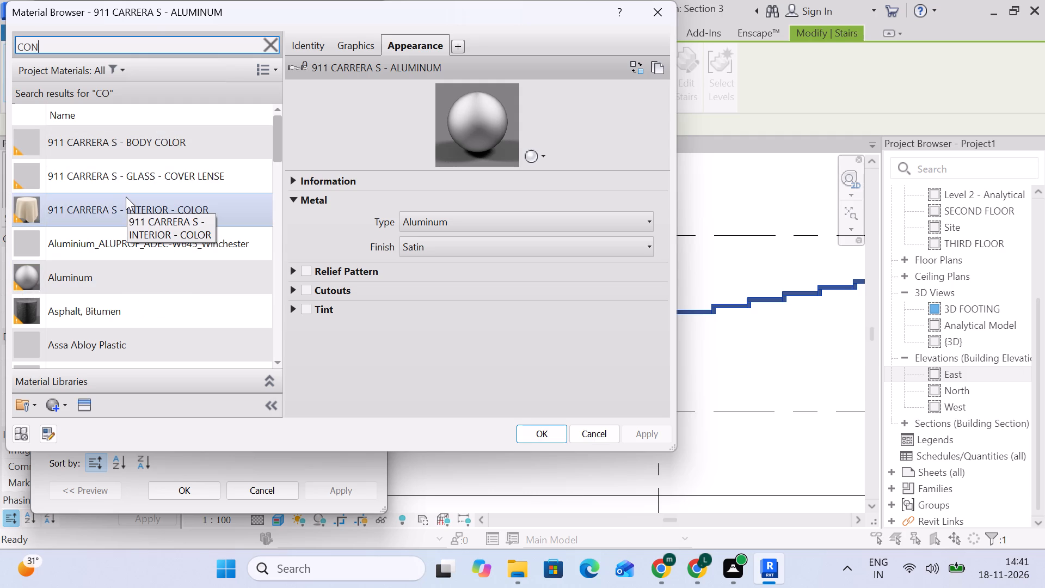
pyautogui.press('c')
pyautogui.press('r')
pyautogui.press('e')
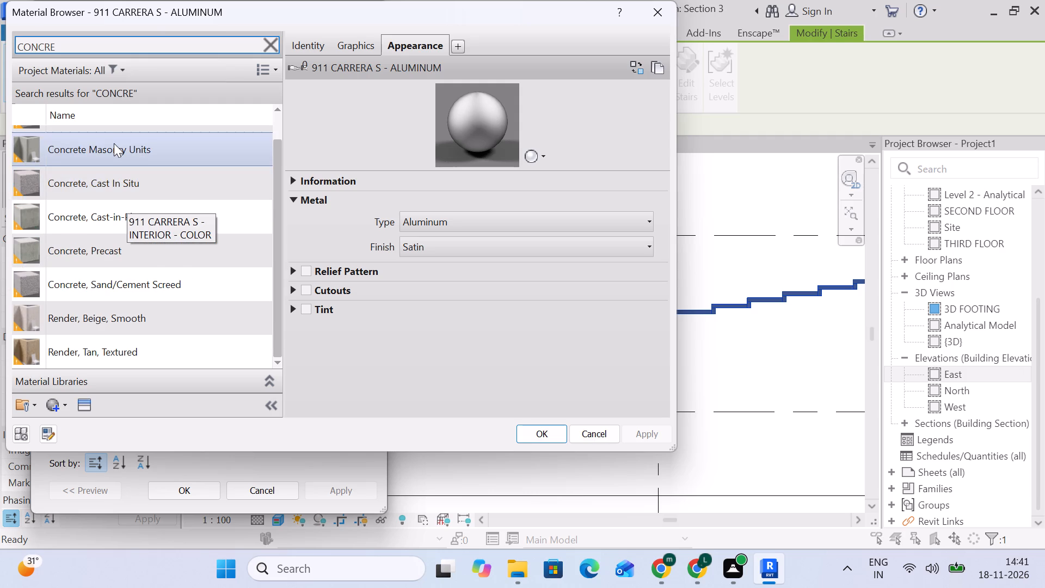
pyautogui.scroll(7, 132, 199)
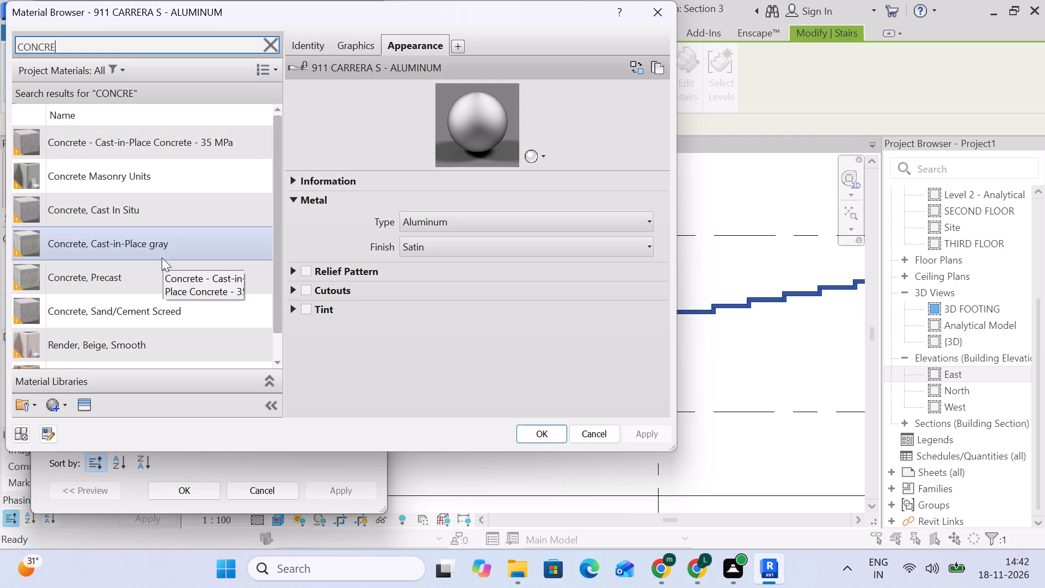
pyautogui.click(155, 275)
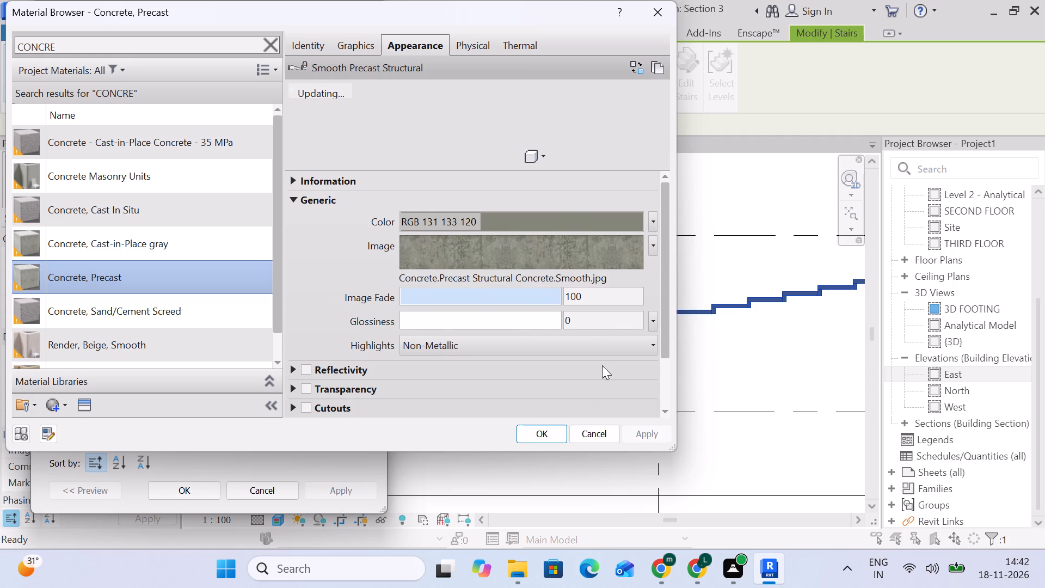
pyautogui.click(547, 440)
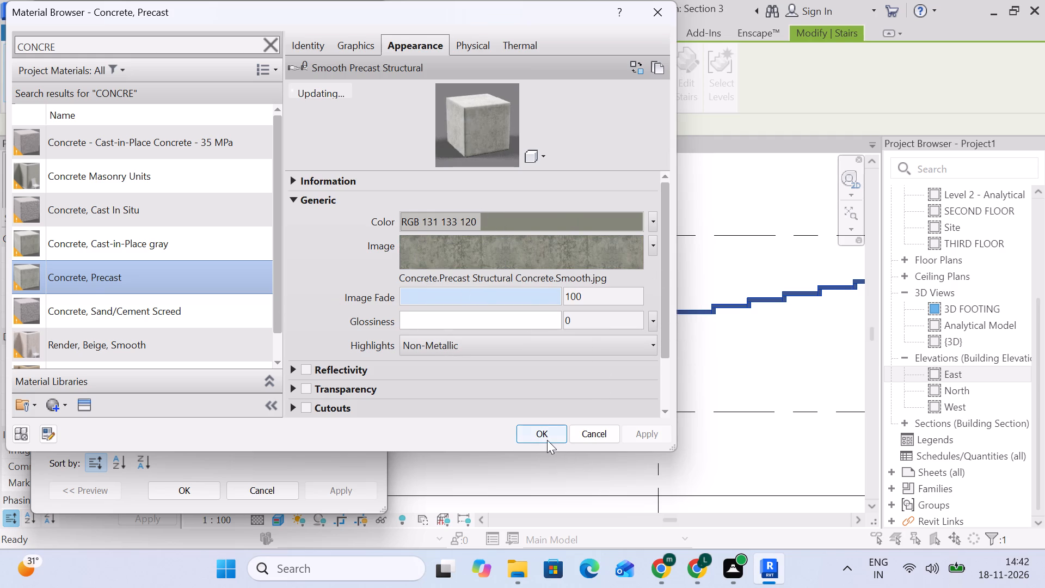
# Set the run type's riser material to Concrete, Precast and apply the run and stair type changes.
pyautogui.click(333, 187)
pyautogui.click(343, 187)
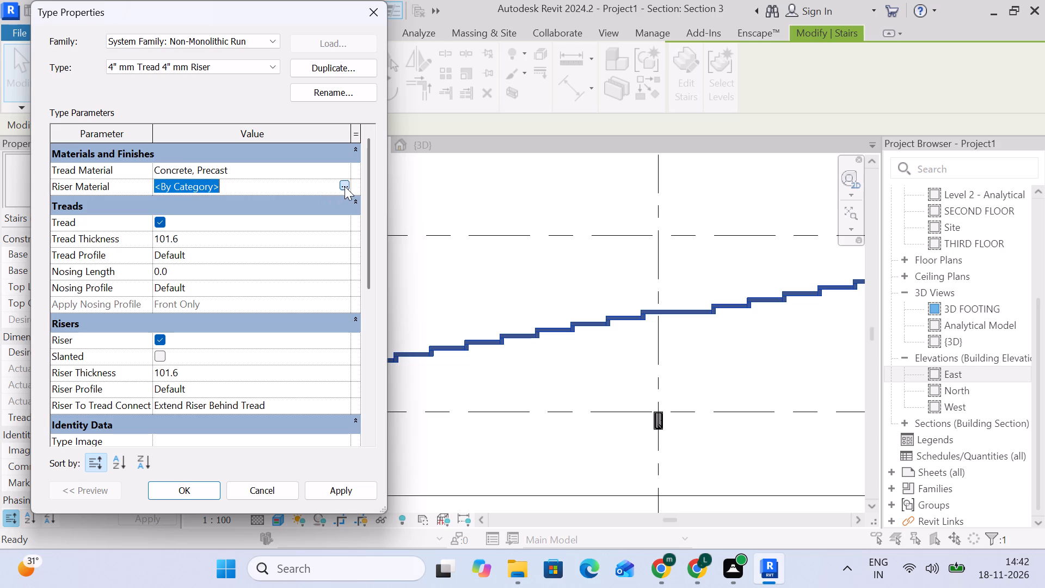
pyautogui.click(247, 240)
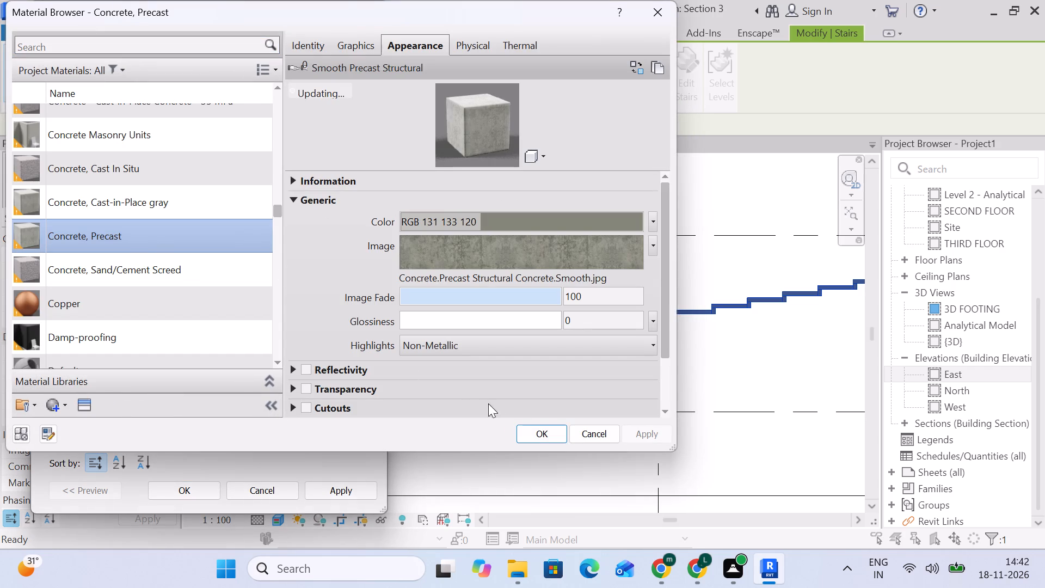
pyautogui.click(539, 439)
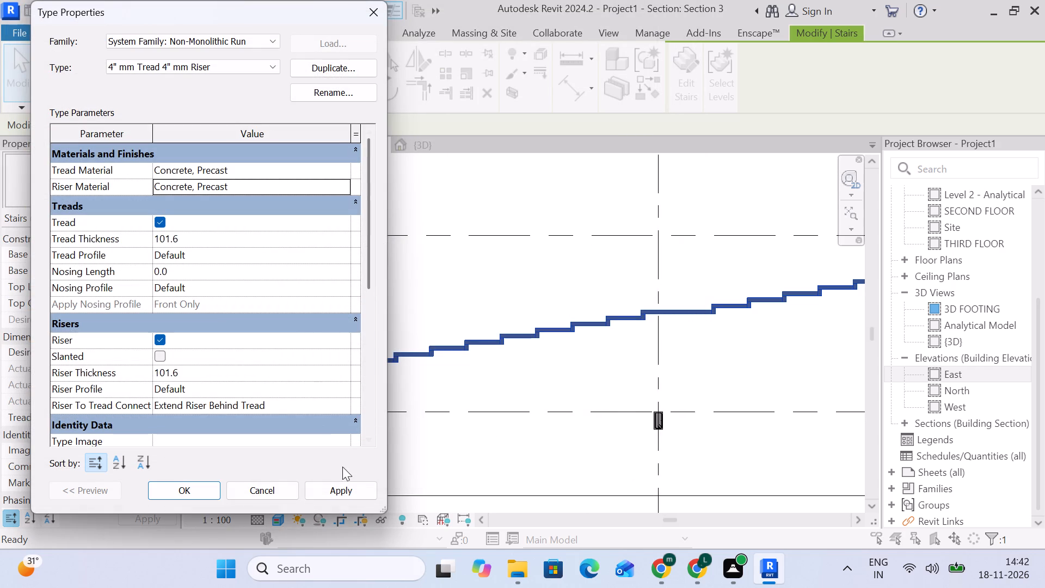
pyautogui.click(355, 488)
pyautogui.click(188, 485)
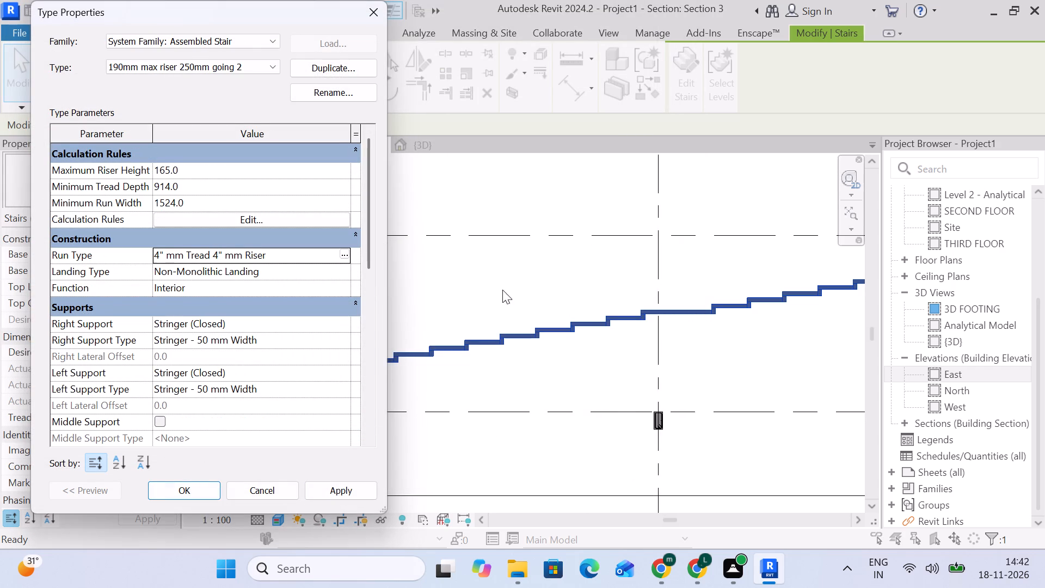
pyautogui.click(347, 496)
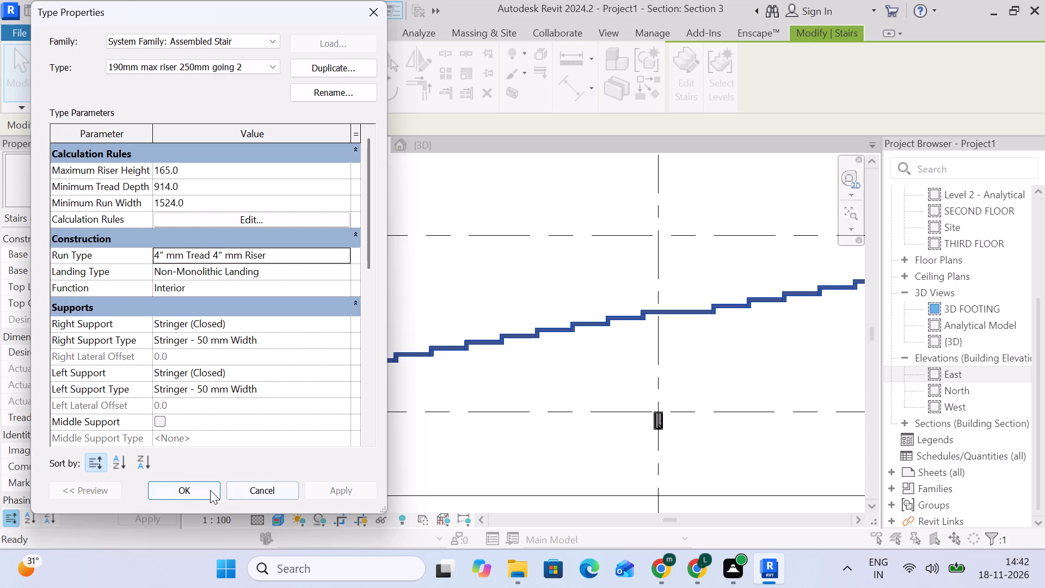
pyautogui.click(206, 490)
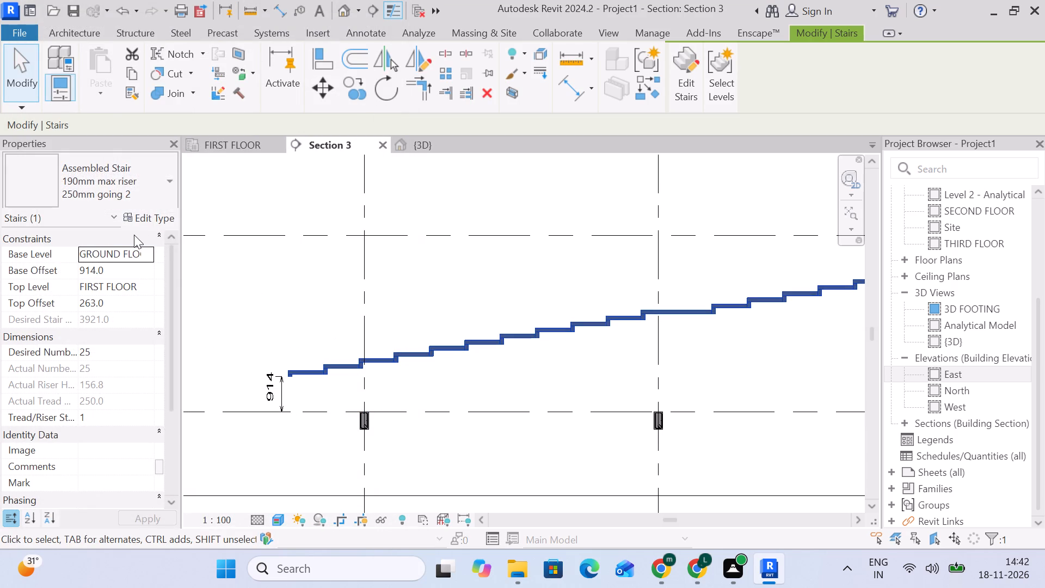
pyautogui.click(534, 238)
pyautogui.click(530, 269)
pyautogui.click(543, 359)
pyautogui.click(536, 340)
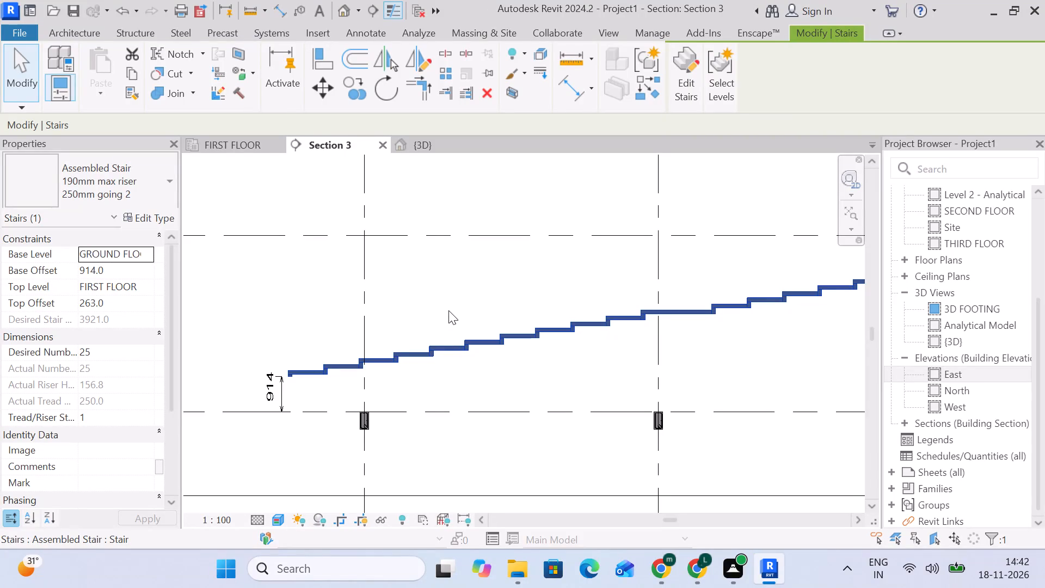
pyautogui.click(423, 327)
# Try the Realistic and Wireframe visual styles on the FIRST FLOOR structural plan and set it to Hidden Line.
pyautogui.click(235, 143)
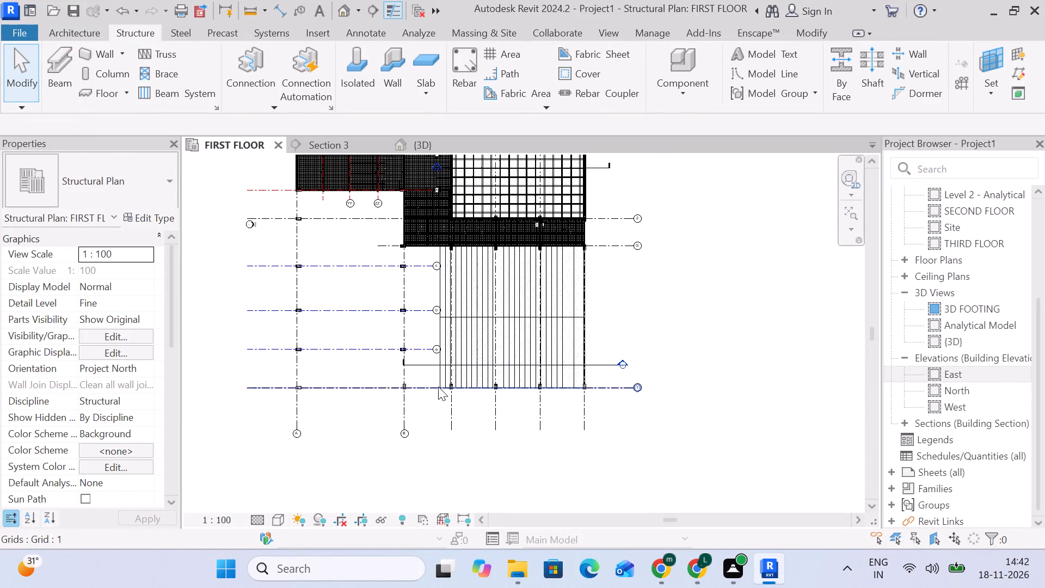
pyautogui.click(263, 519)
pyautogui.moveTo(275, 519); pyautogui.dragTo(281, 517)
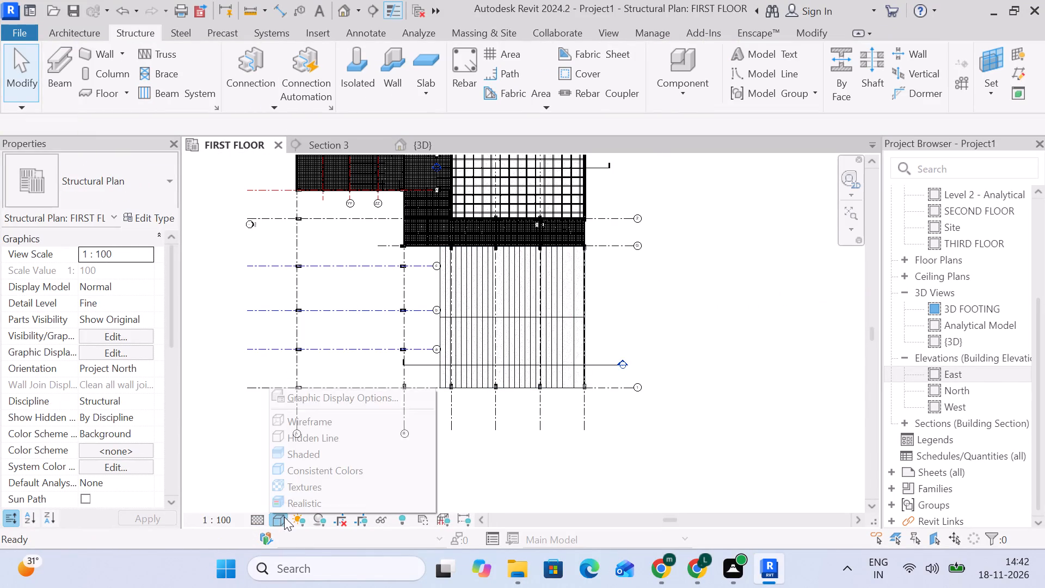
pyautogui.click(287, 504)
pyautogui.scroll(6, 503, 338)
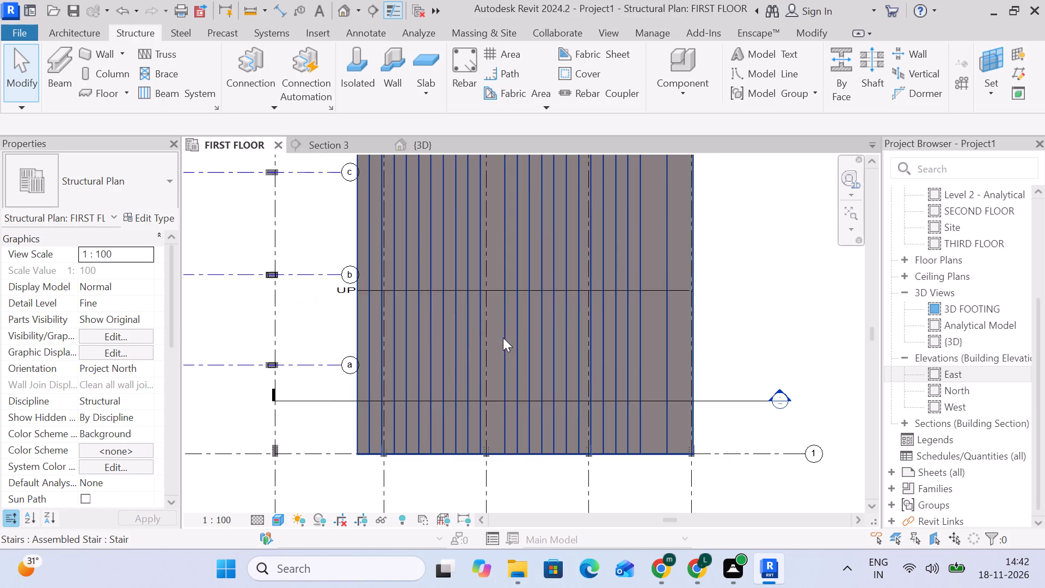
pyautogui.scroll(4, 651, 260)
pyautogui.scroll(-11, 559, 322)
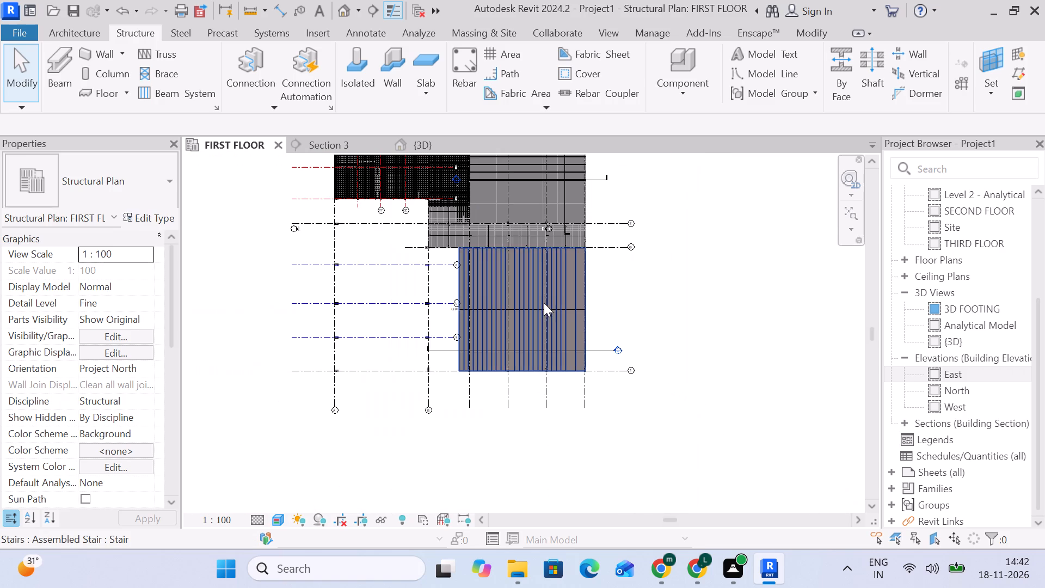
pyautogui.click(285, 513)
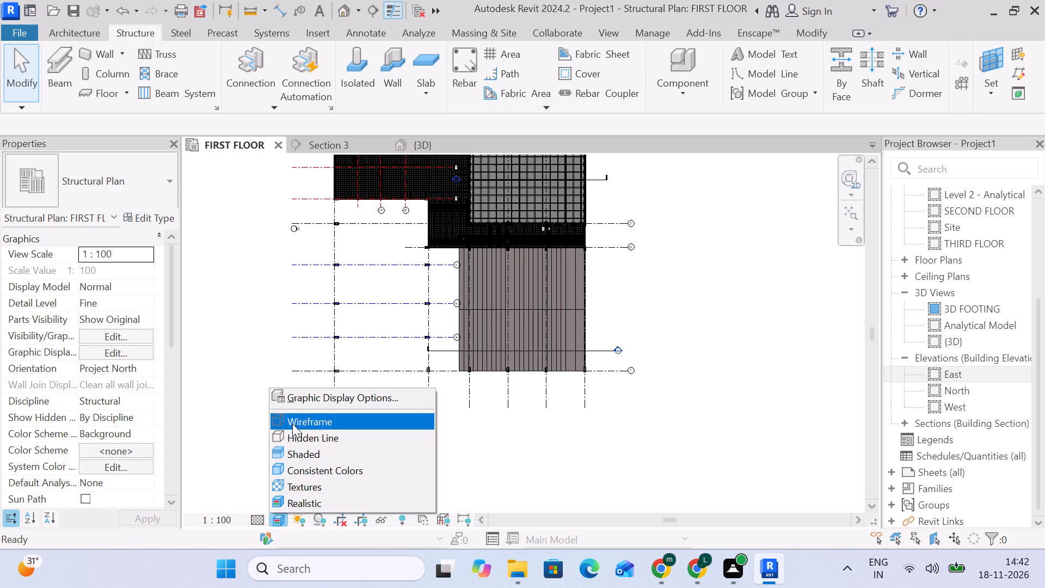
pyautogui.click(292, 421)
pyautogui.click(278, 516)
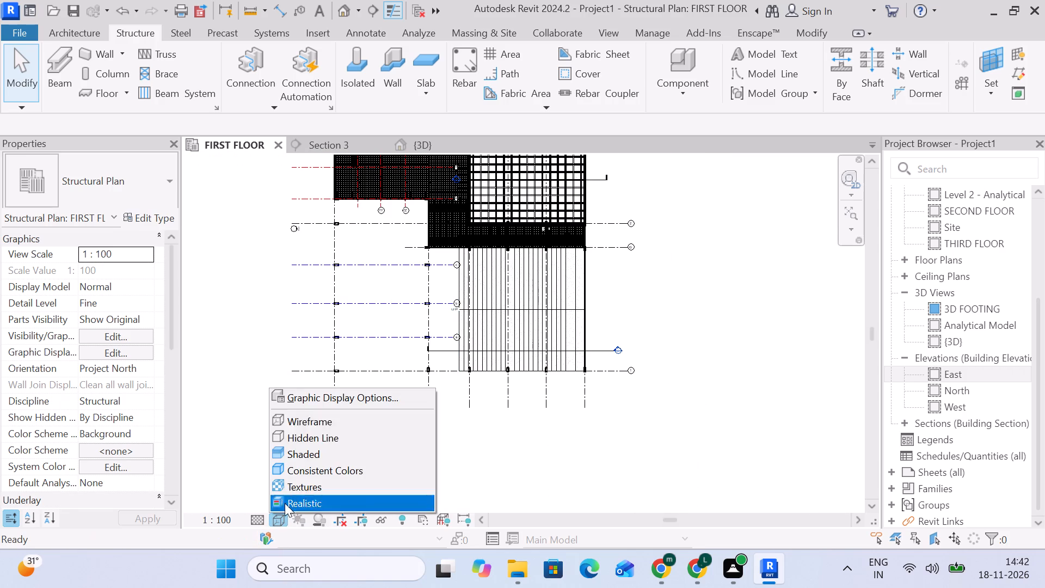
pyautogui.click(310, 436)
pyautogui.moveTo(262, 520); pyautogui.dragTo(267, 519)
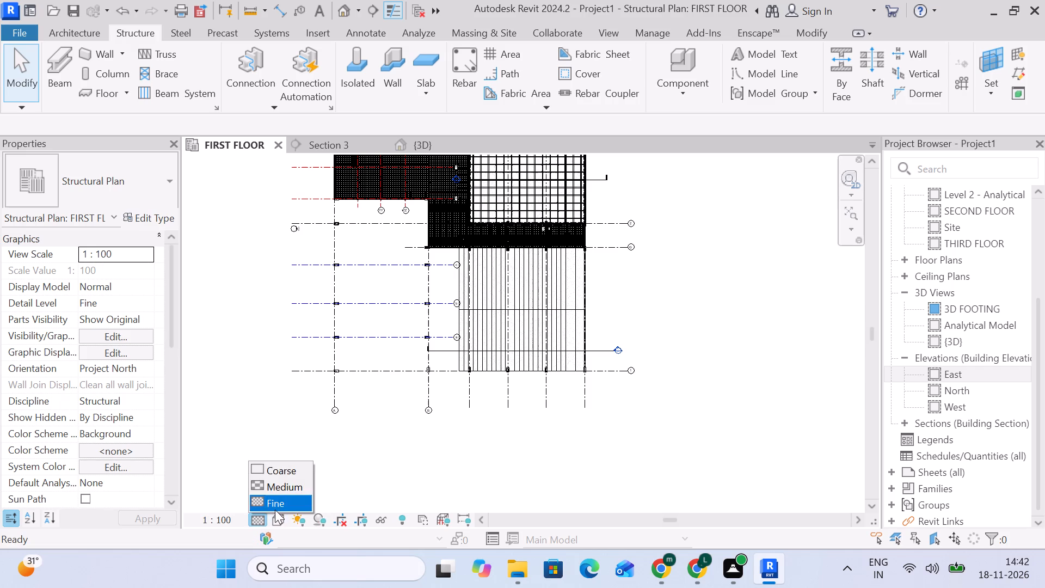
pyautogui.click(390, 494)
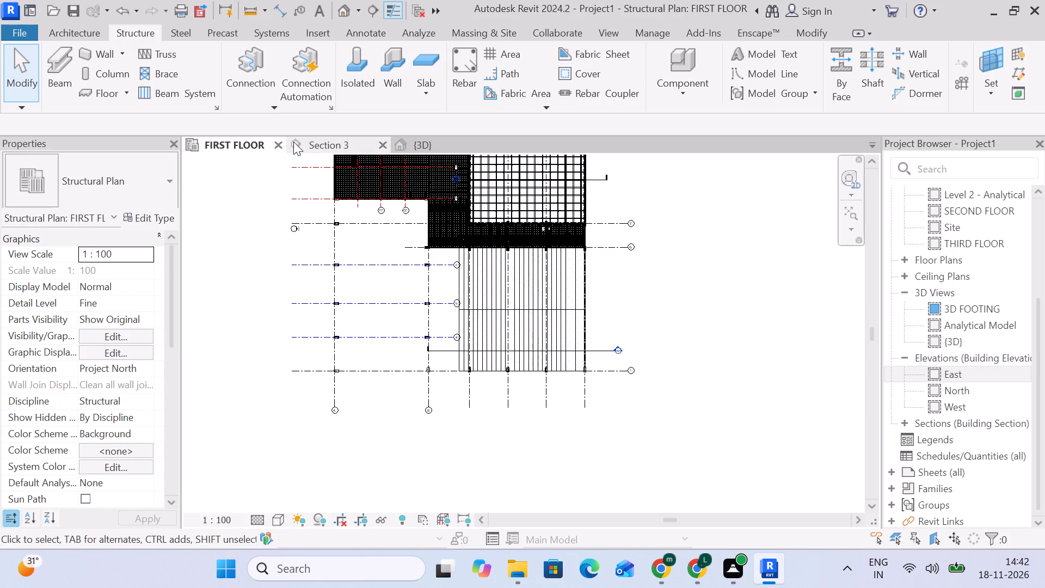
# Set the visual style of Section 3 to Hidden Line.
pyautogui.click(323, 132)
pyautogui.click(322, 141)
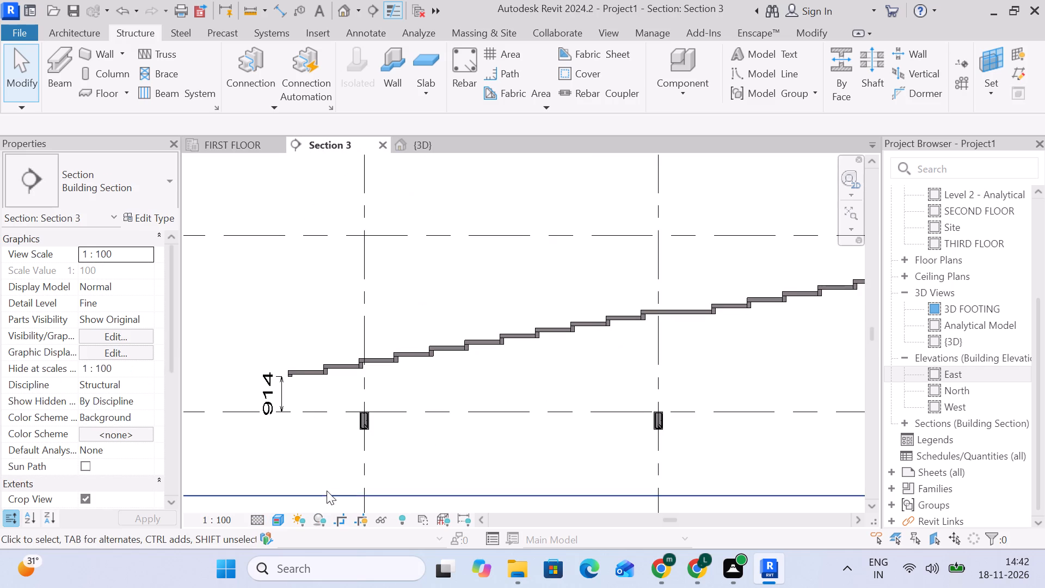
pyautogui.click(284, 517)
pyautogui.click(311, 441)
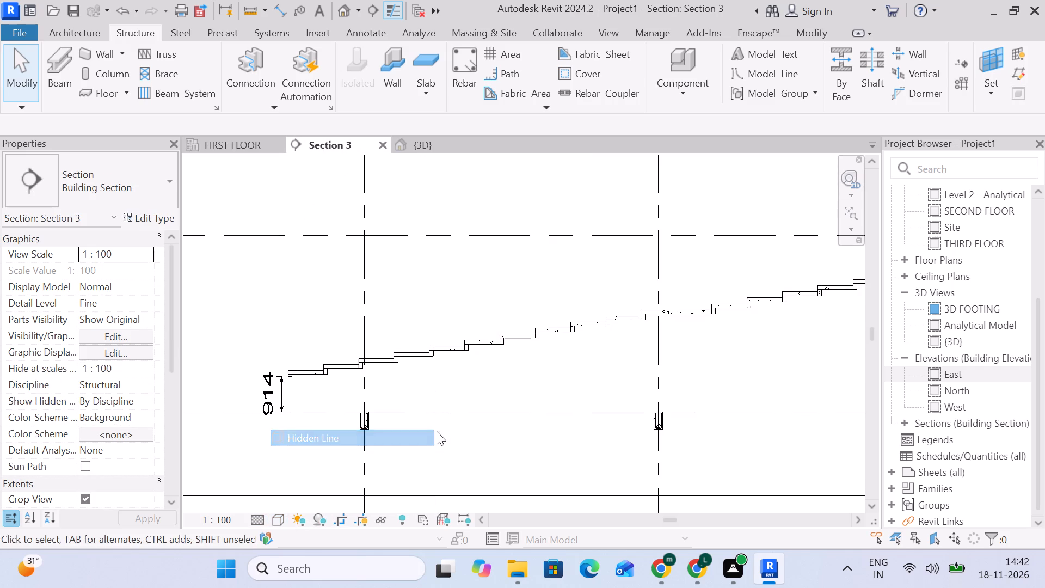
pyautogui.click(513, 367)
# Examine the stair's steps in Section 3 and the properties of its 4" tread and riser run type.
pyautogui.scroll(7, 517, 345)
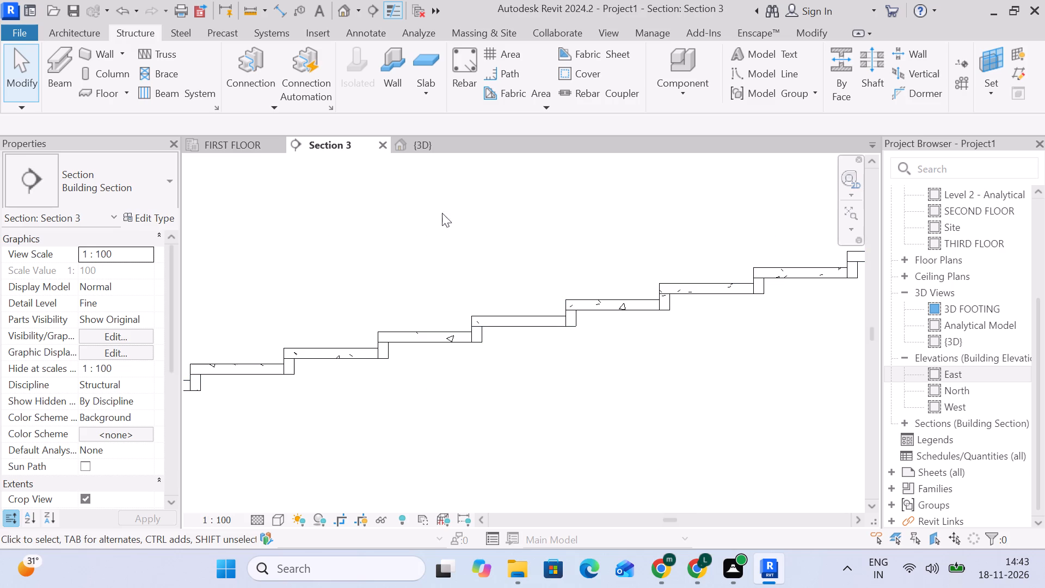
pyautogui.moveTo(550, 374); pyautogui.dragTo(502, 309)
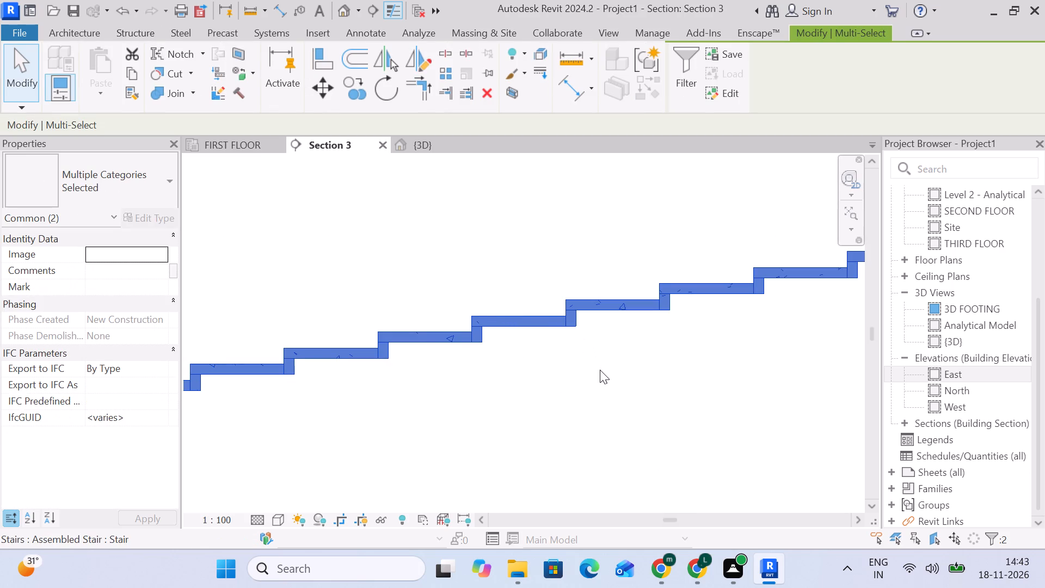
pyautogui.click(600, 370)
pyautogui.click(574, 316)
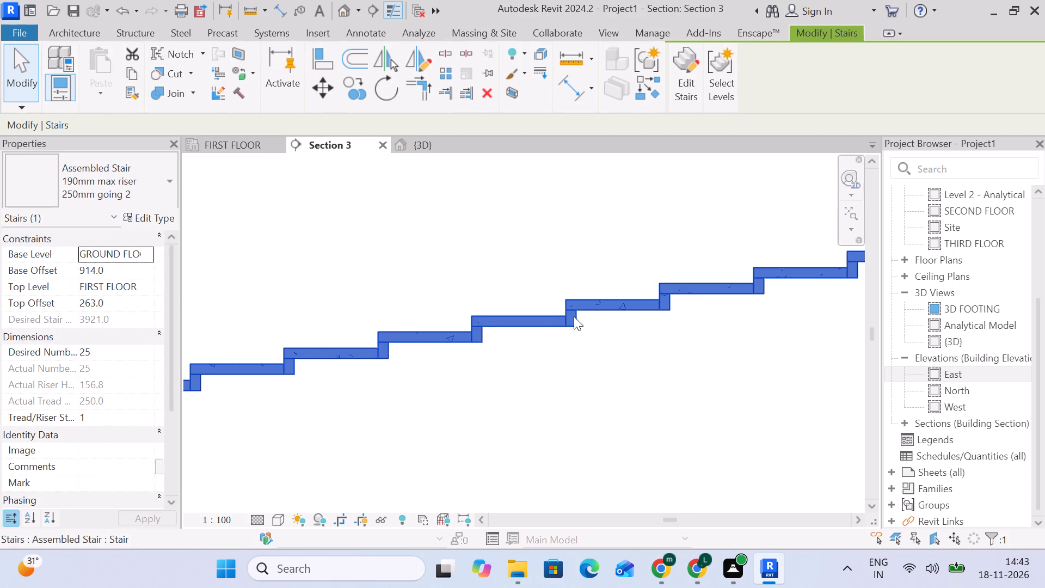
pyautogui.click(617, 231)
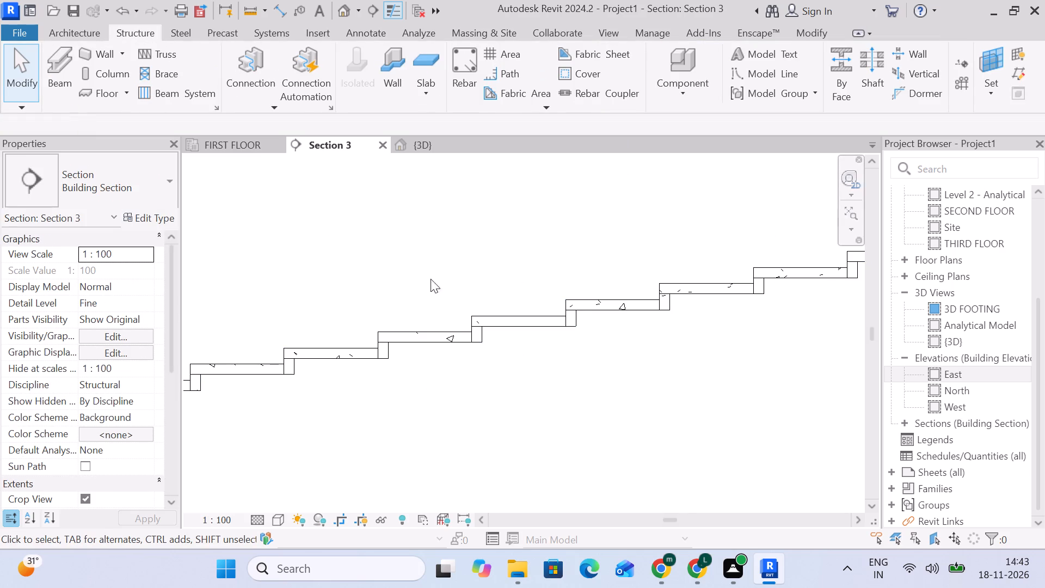
pyautogui.click(452, 325)
pyautogui.click(72, 181)
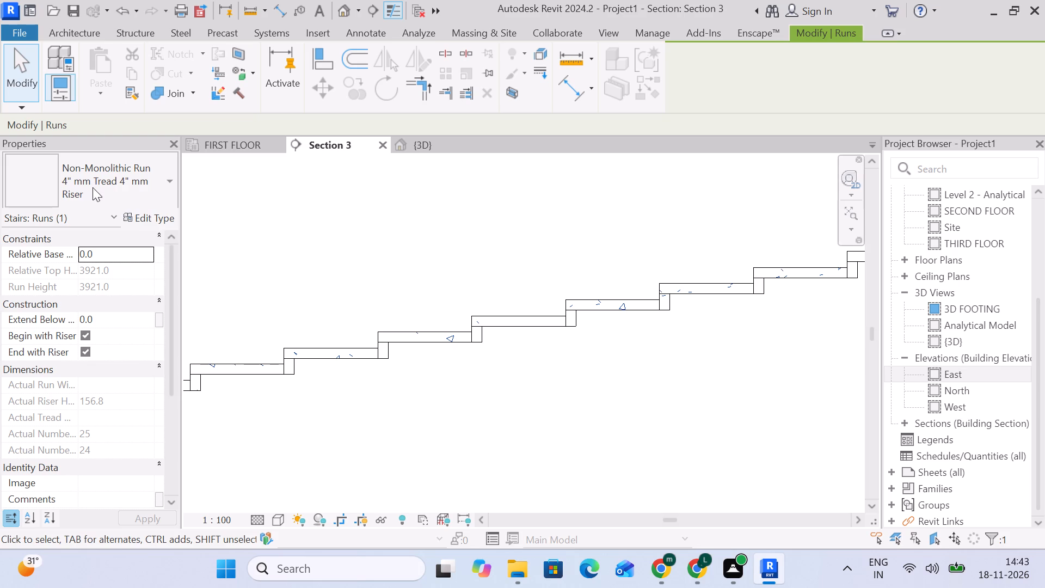
pyautogui.click(164, 184)
pyautogui.doubleClick(122, 178)
pyautogui.doubleClick(59, 184)
pyautogui.click(67, 184)
pyautogui.click(77, 184)
pyautogui.moveTo(146, 209); pyautogui.dragTo(154, 214)
pyautogui.click(199, 44)
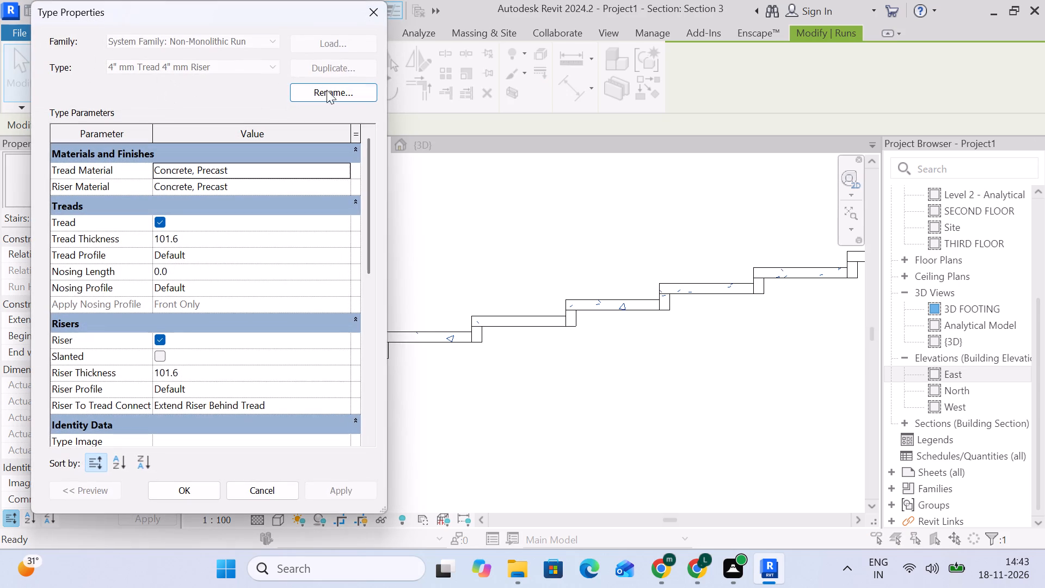
pyautogui.click(366, 19)
pyautogui.click(376, 248)
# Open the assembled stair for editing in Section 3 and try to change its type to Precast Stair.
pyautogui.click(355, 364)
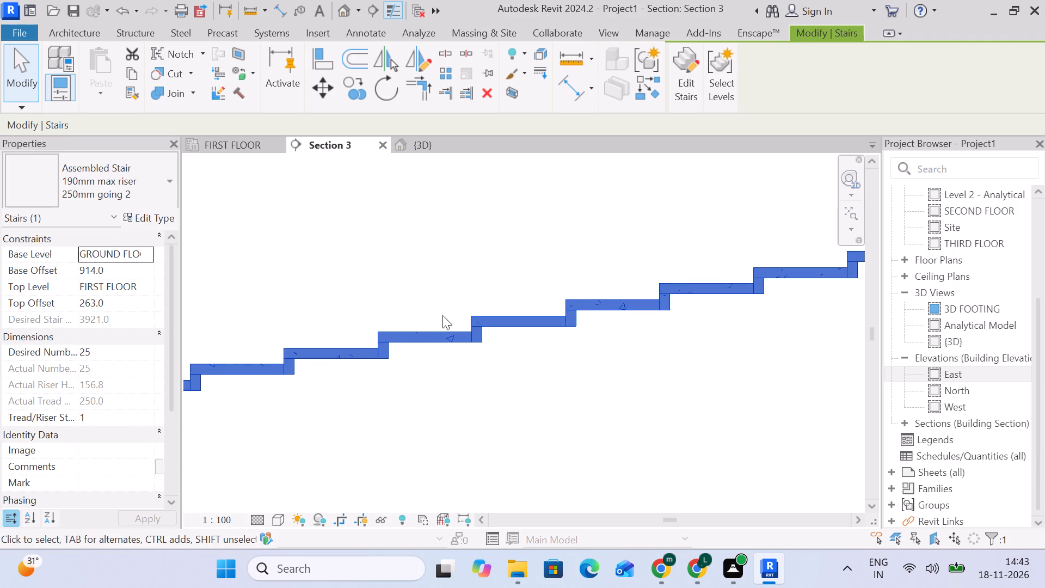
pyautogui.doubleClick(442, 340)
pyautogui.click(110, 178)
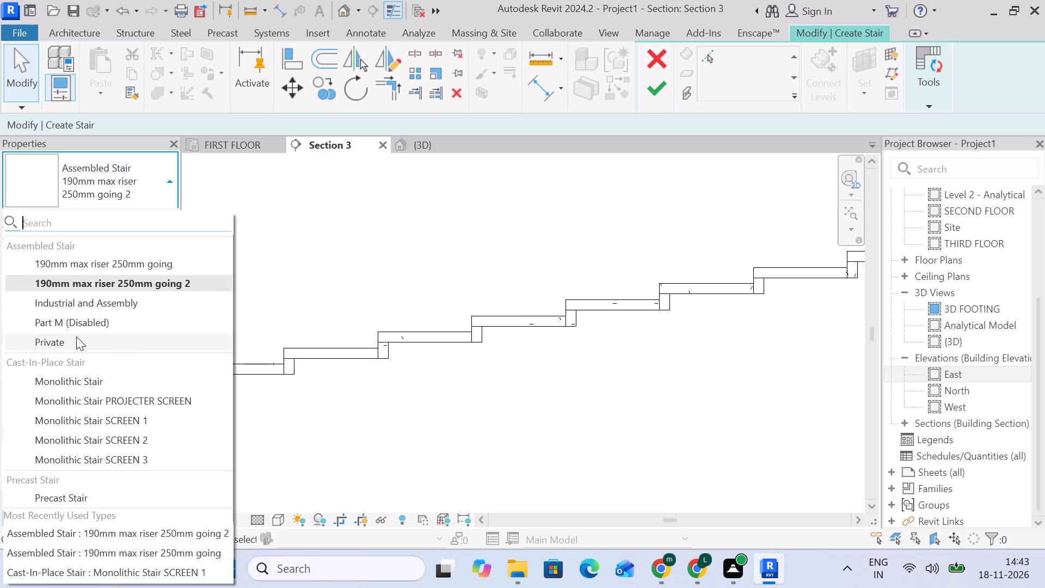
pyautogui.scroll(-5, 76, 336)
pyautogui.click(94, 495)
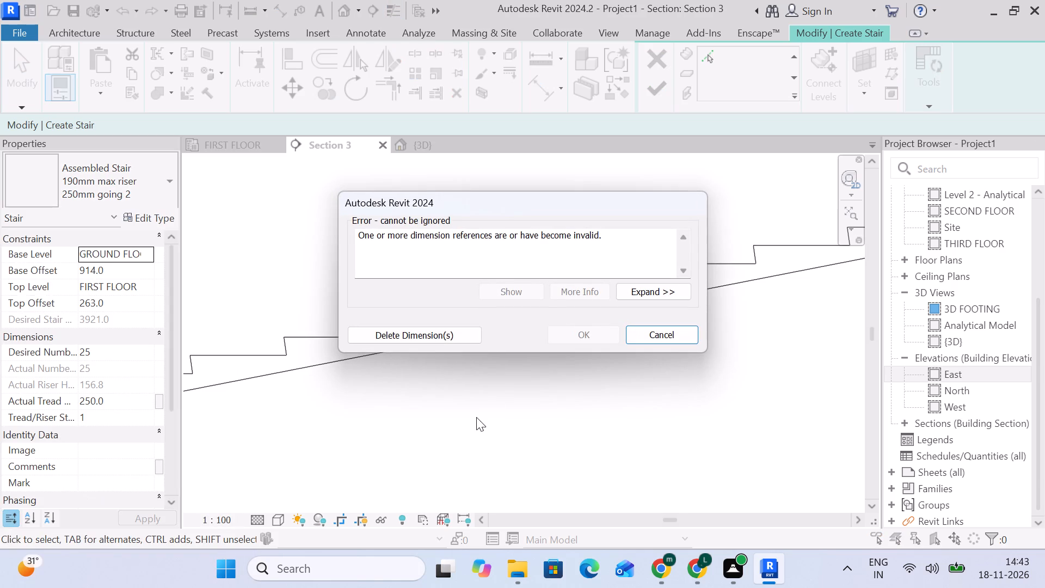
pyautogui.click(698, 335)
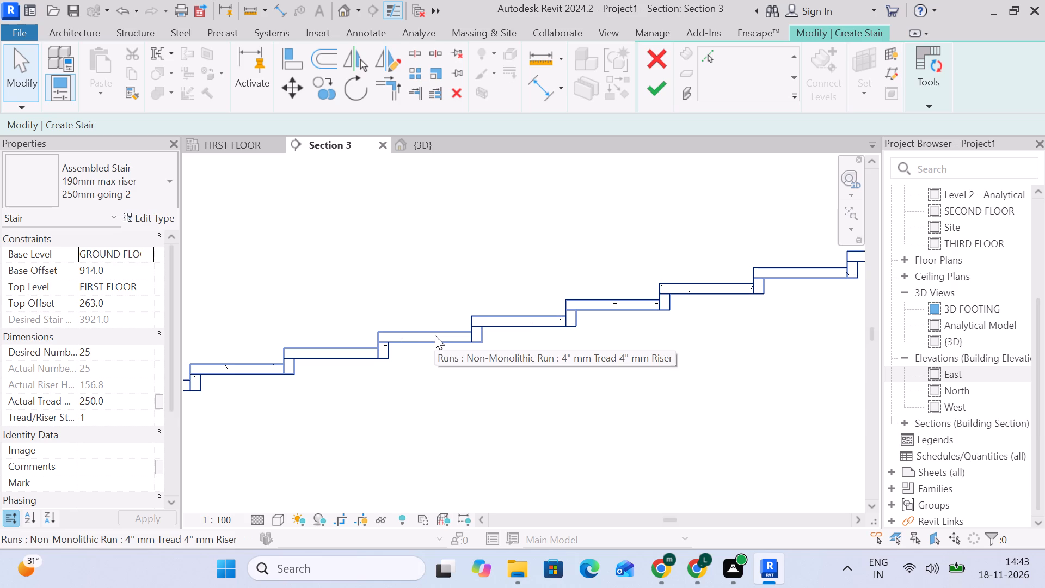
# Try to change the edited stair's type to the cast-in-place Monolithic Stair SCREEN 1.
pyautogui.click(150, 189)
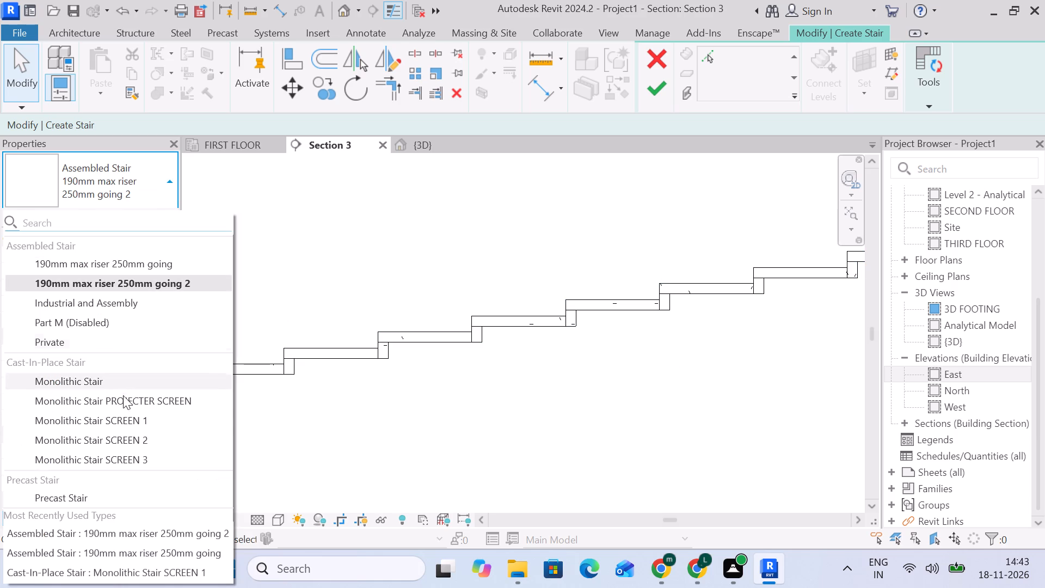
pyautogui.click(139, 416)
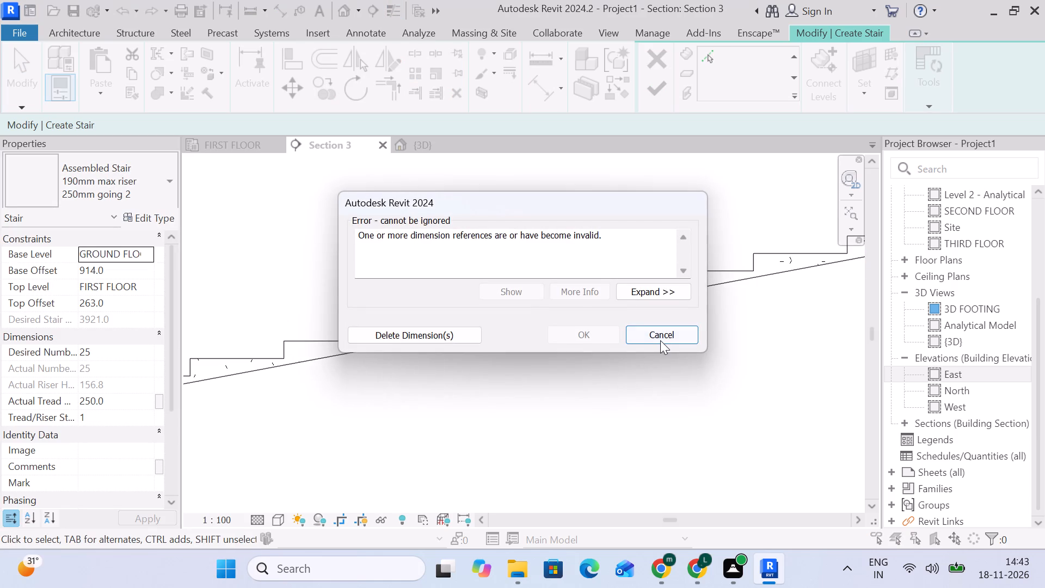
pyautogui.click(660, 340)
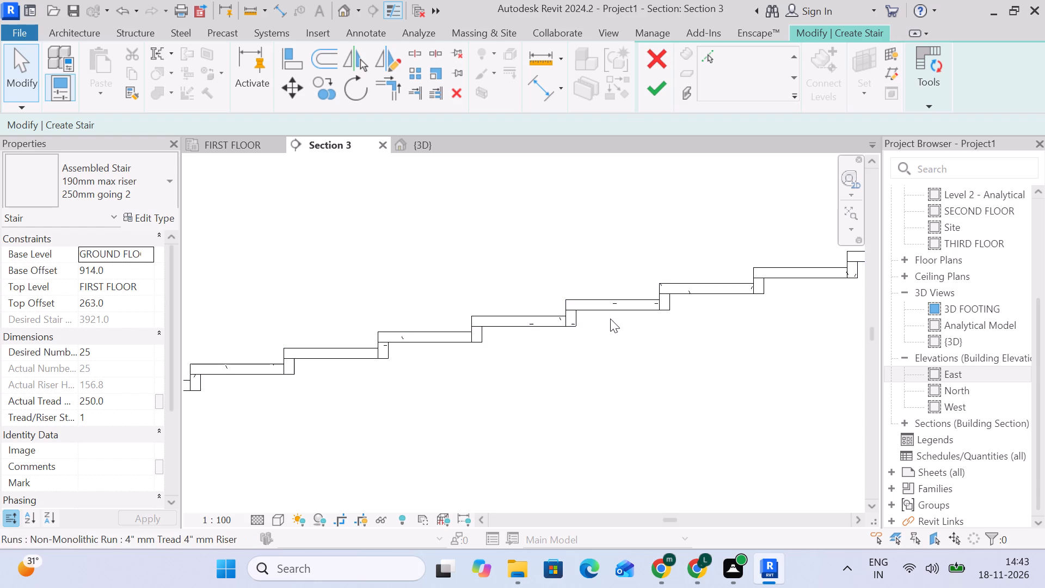
# Undo the stair edits back to the cast-in-place Monolithic Stair SCREEN 1 with its smooth underside.
pyautogui.hotkey('ctrl', 'z')
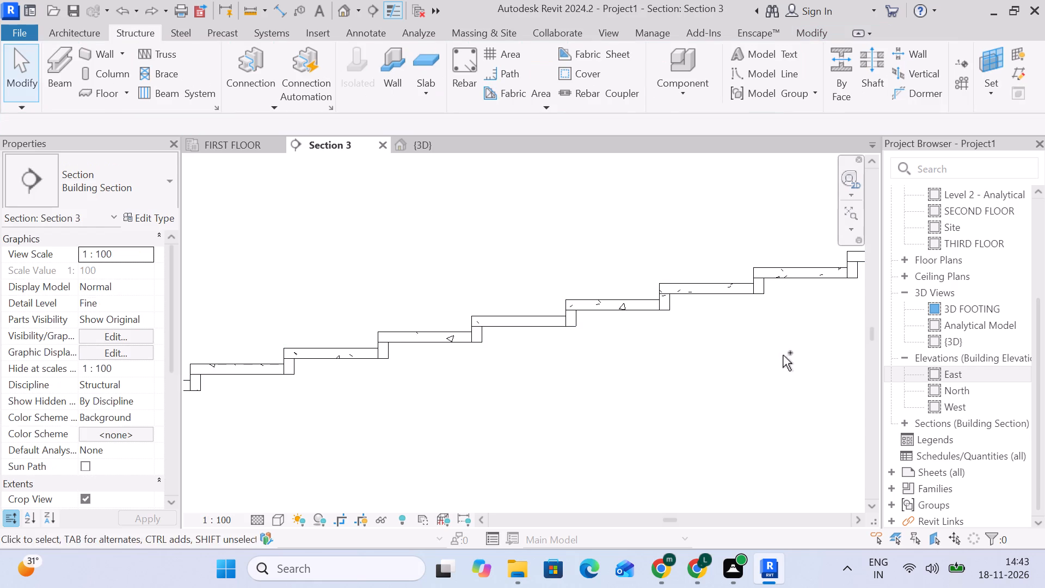
pyautogui.hotkey('ctrl', 'z')
pyautogui.hotkey('ctrl', 'z')
pyautogui.hotkey('ctrl', 'z')
pyautogui.hotkey('ctrl', 'z')
pyautogui.hotkey('ctrl', 'z')
pyautogui.hotkey('ctrl', 'z')
pyautogui.hotkey('ctrl', 'z')
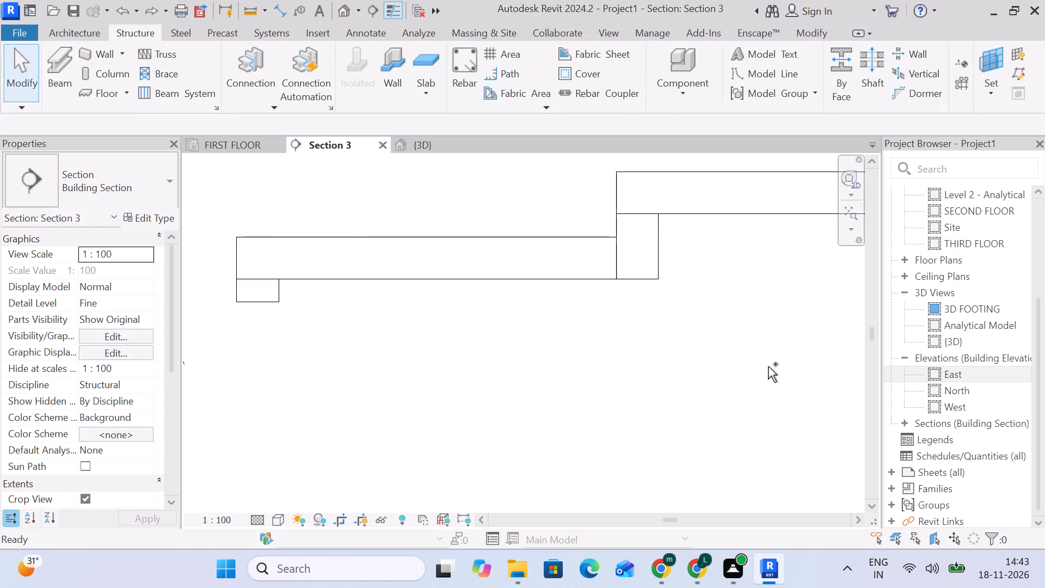
pyautogui.hotkey('ctrl', 'z')
pyautogui.hotkey('ctrl', 'z')
pyautogui.hotkey('ctrl', 'z')
pyautogui.hotkey('ctrl', 'z')
pyautogui.hotkey('ctrl', 'z')
pyautogui.hotkey('ctrl', 'z')
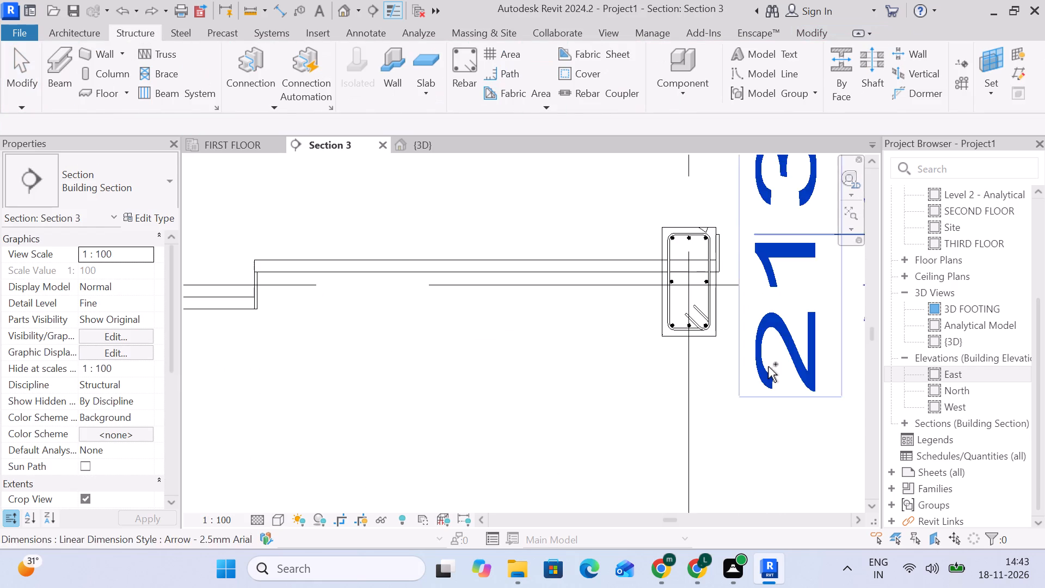
pyautogui.hotkey('ctrl', 'z')
pyautogui.hotkey('ctrl', 'z')
pyautogui.hotkey('ctrl', 'z')
pyautogui.hotkey('ctrl', 'z')
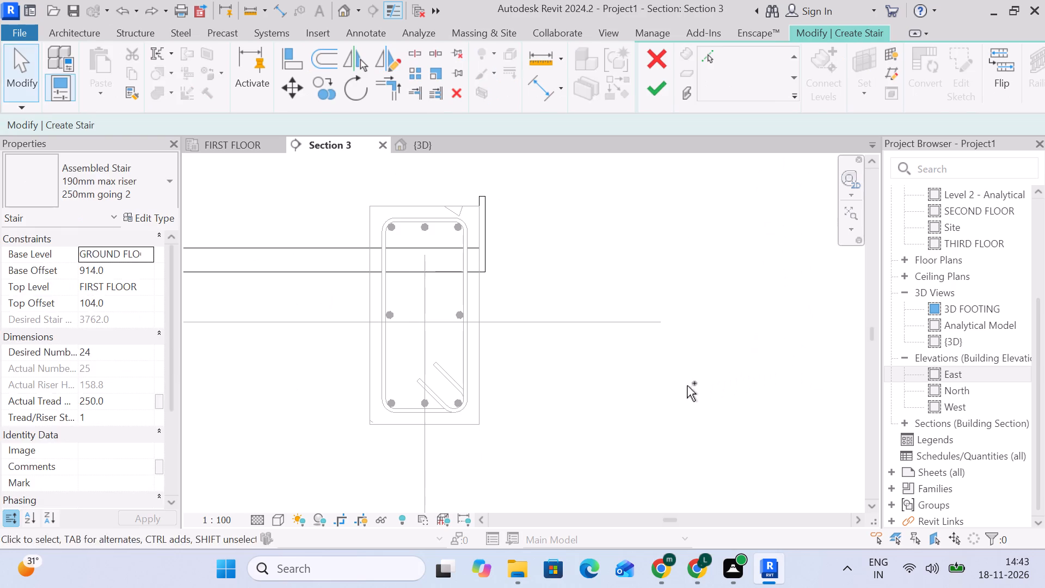
pyautogui.hotkey('ctrl', 'z')
pyautogui.hotkey('ctrl', 'z')
pyautogui.hotkey('ctrl', 'z')
pyautogui.hotkey('ctrl', 'z')
pyautogui.hotkey('ctrl', 'z')
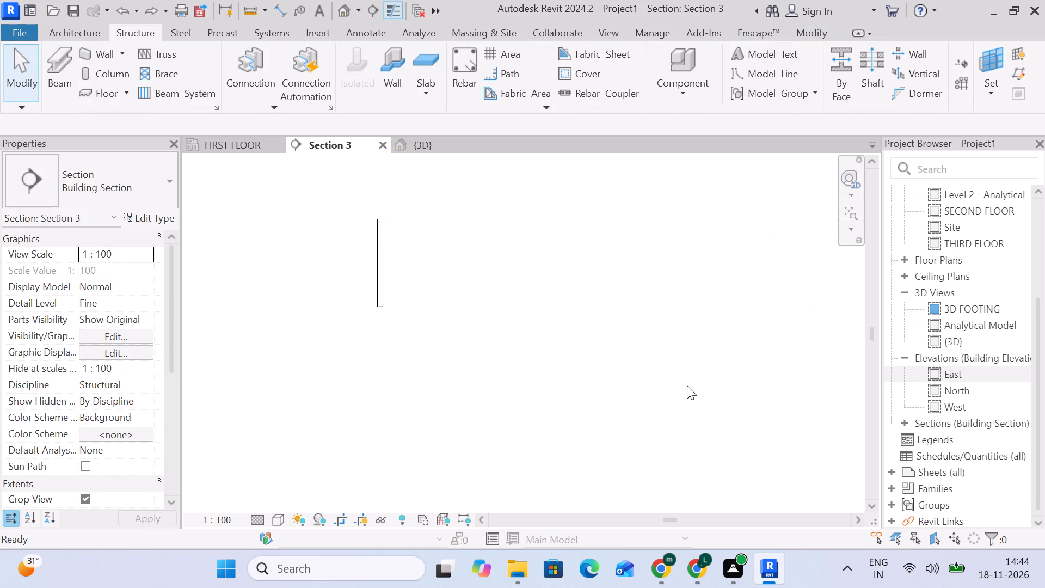
pyautogui.hotkey('ctrl', 'z')
pyautogui.hotkey('ctrl', 'z')
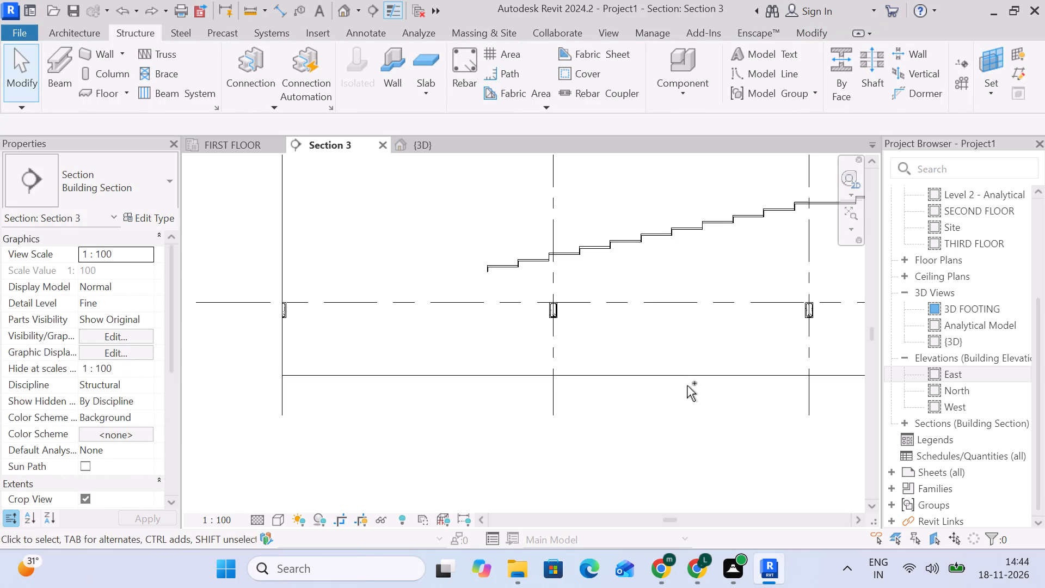
pyautogui.hotkey('ctrl', 'z')
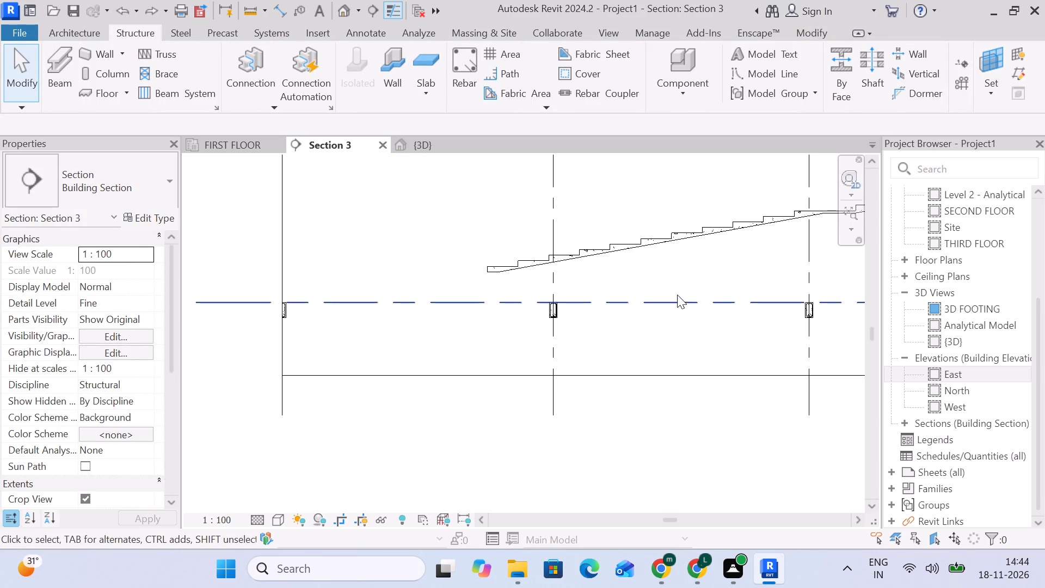
# Set the underside surface to Stepped in the 3/4" Nosing run type used by the Monolithic Stair SCREEN 1 stair.
pyautogui.click(651, 242)
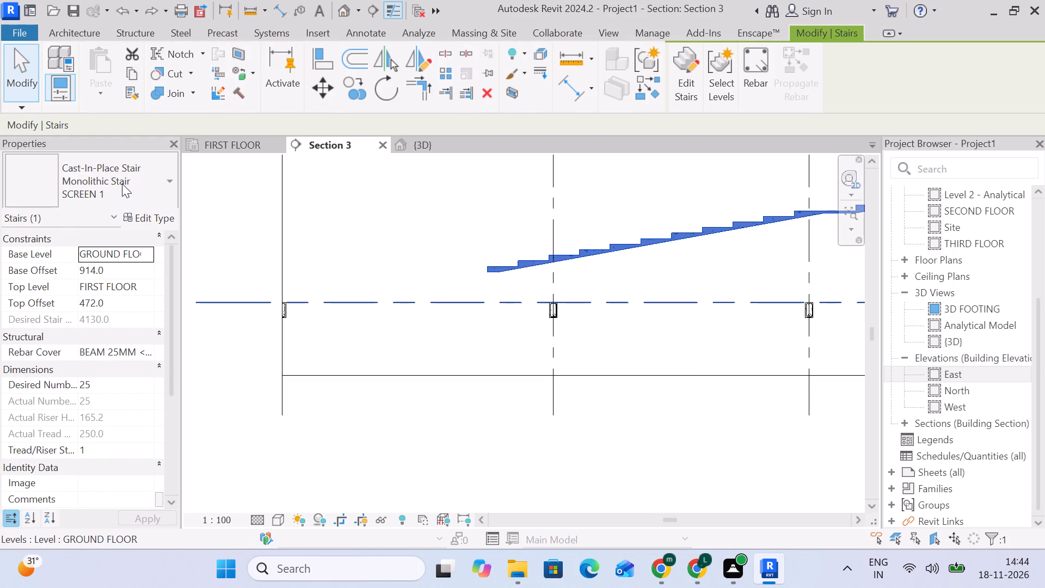
pyautogui.click(122, 183)
pyautogui.click(111, 399)
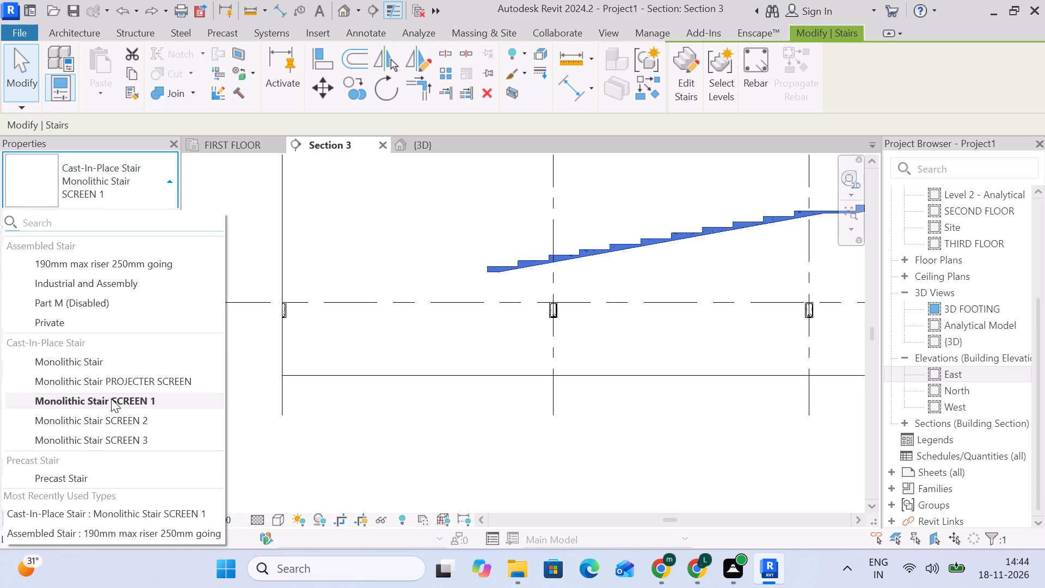
pyautogui.click(122, 220)
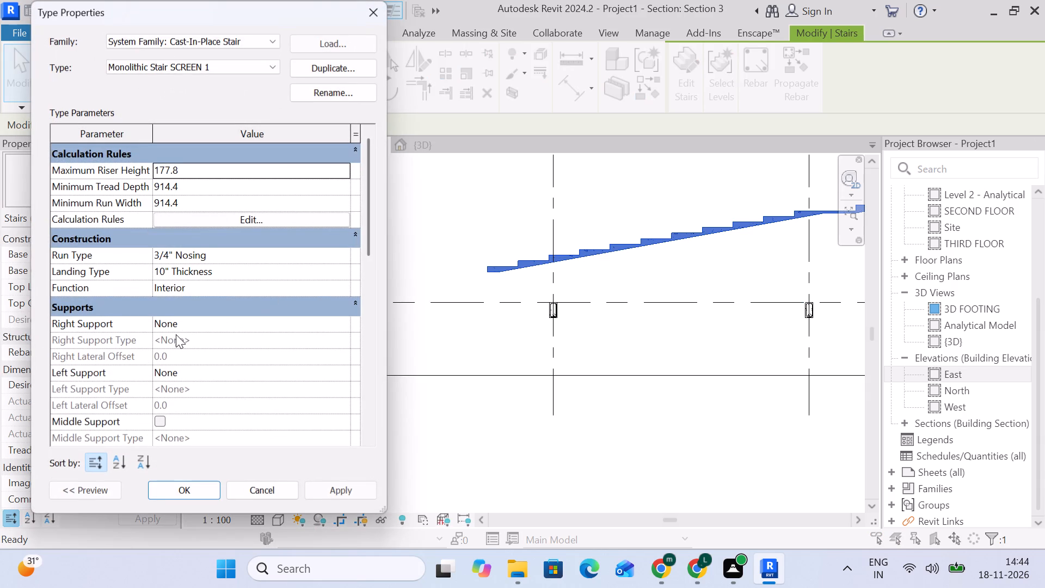
pyautogui.click(344, 256)
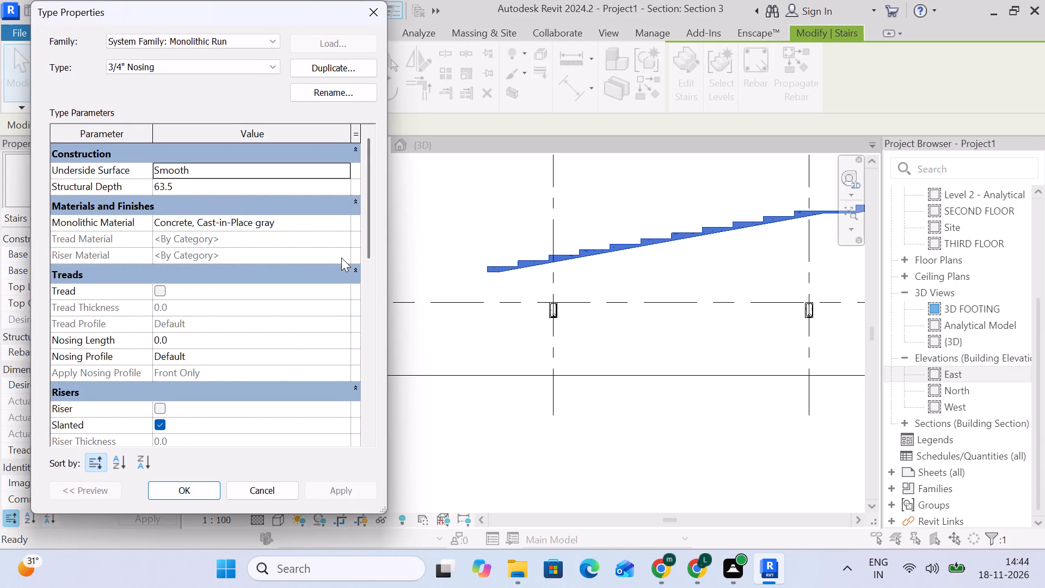
pyautogui.click(339, 170)
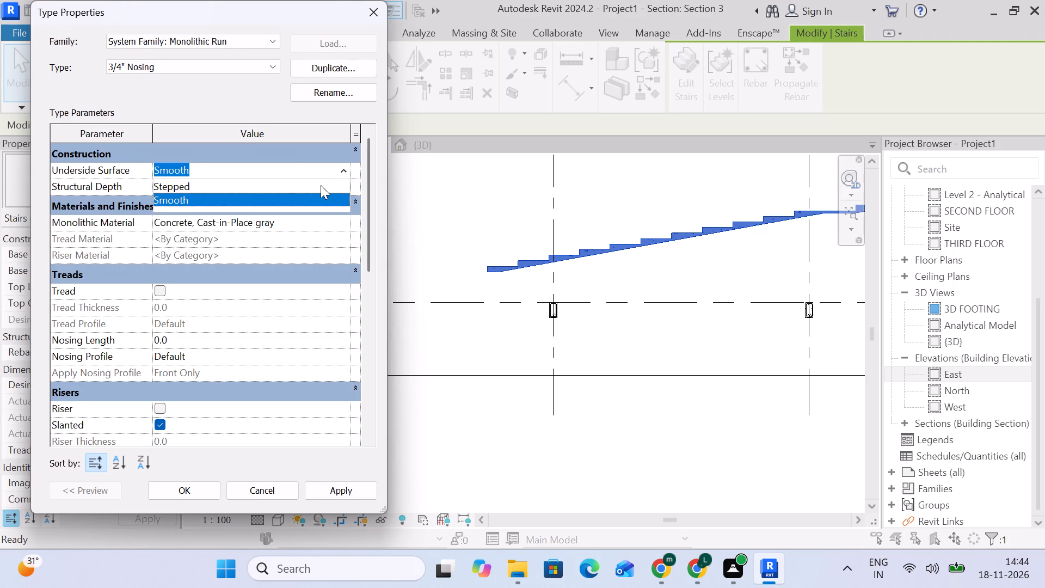
pyautogui.click(321, 185)
pyautogui.click(352, 496)
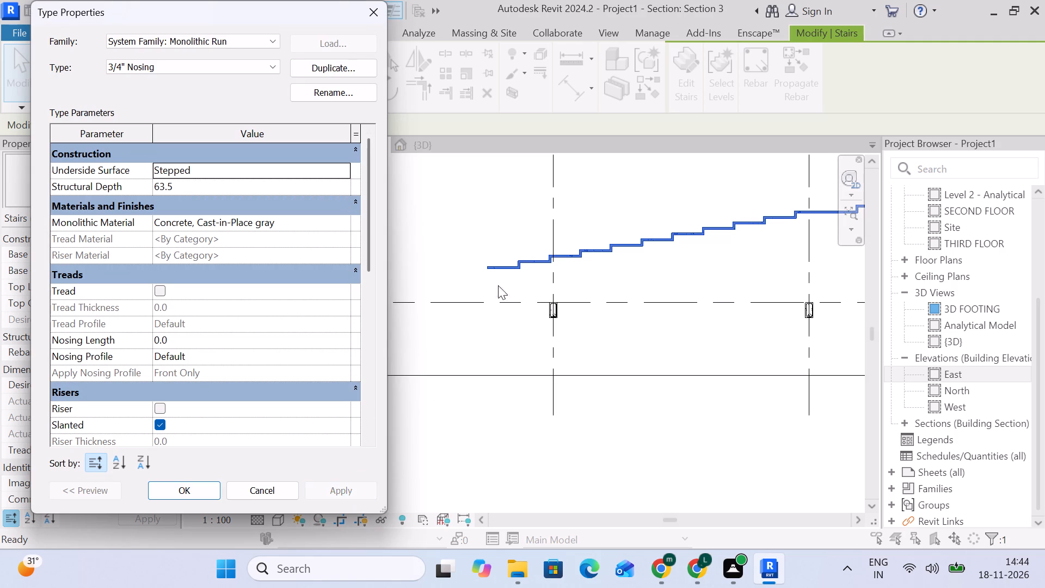
pyautogui.scroll(5, 506, 269)
pyautogui.scroll(-6, 141, 384)
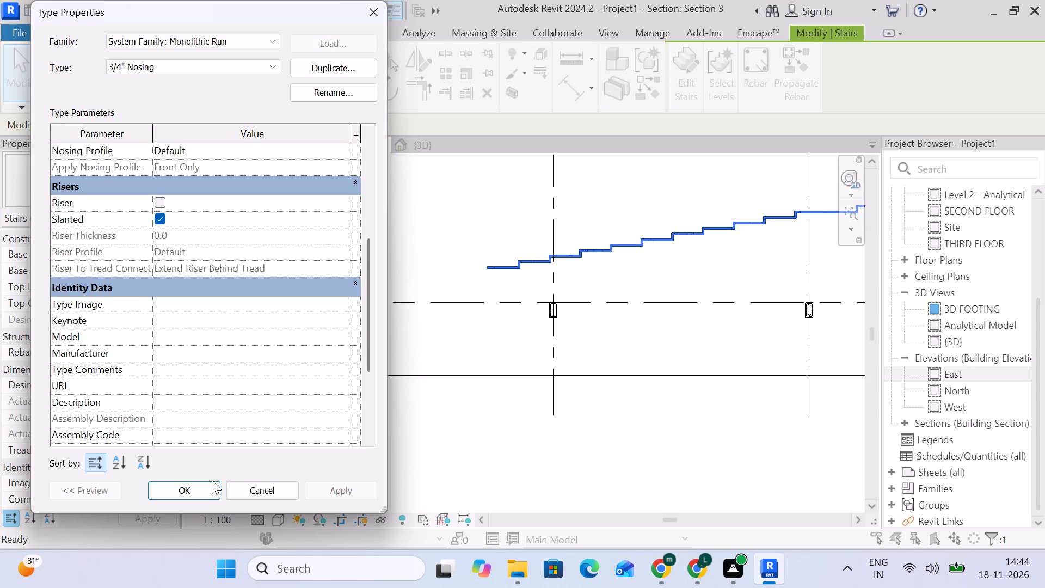
pyautogui.click(204, 490)
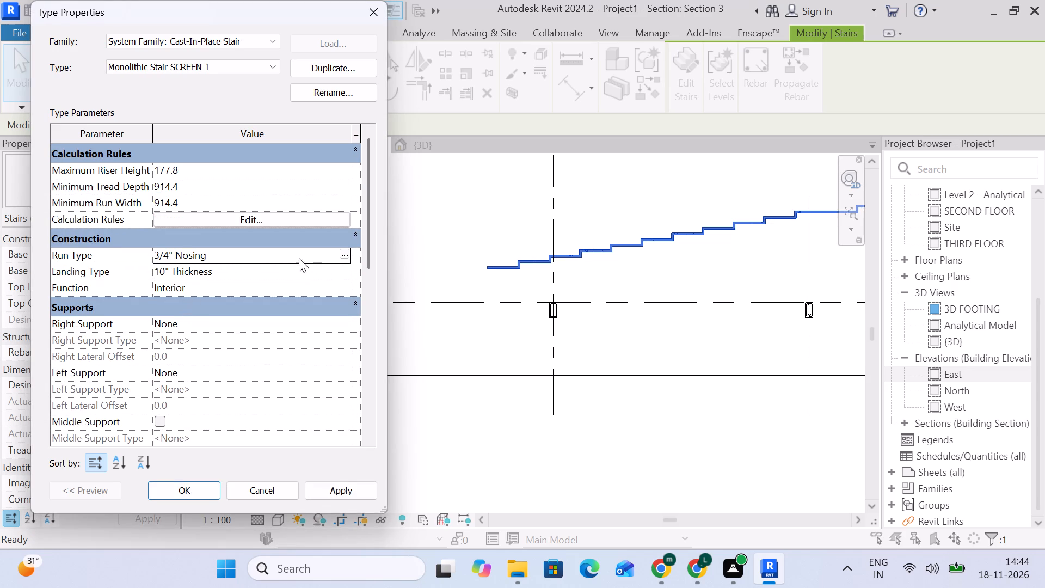
# Review the 10" Thickness landing type's parameters and the remaining type parameters of Monolithic Stair SCREEN 1.
pyautogui.click(343, 274)
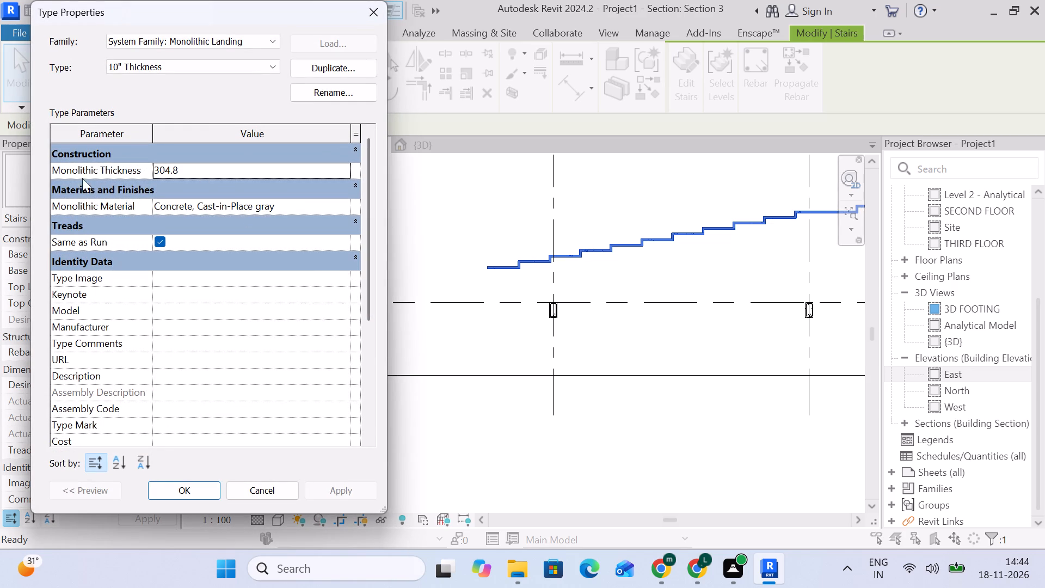
pyautogui.scroll(-4, 153, 378)
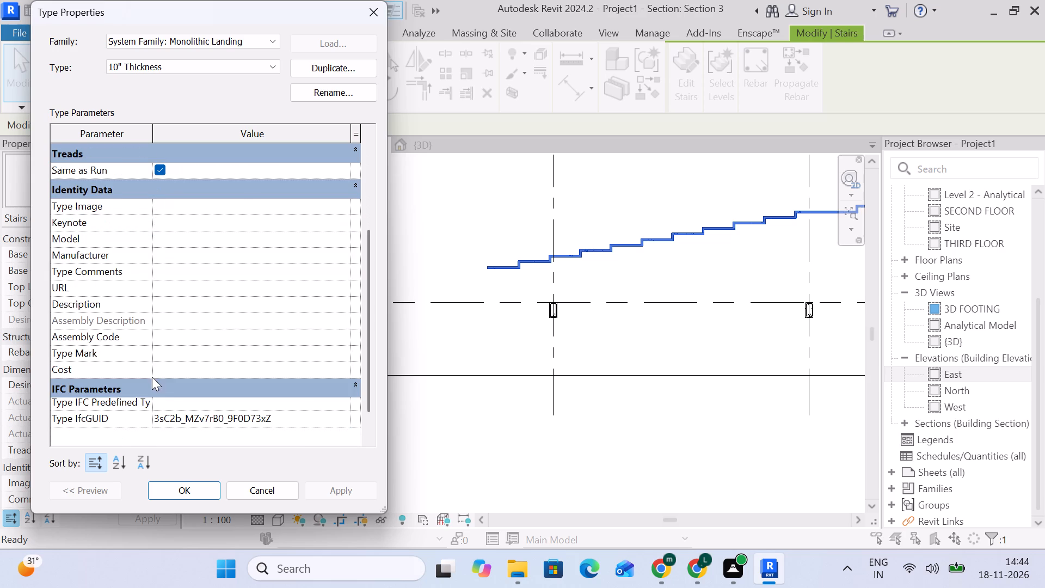
pyautogui.scroll(5, 152, 374)
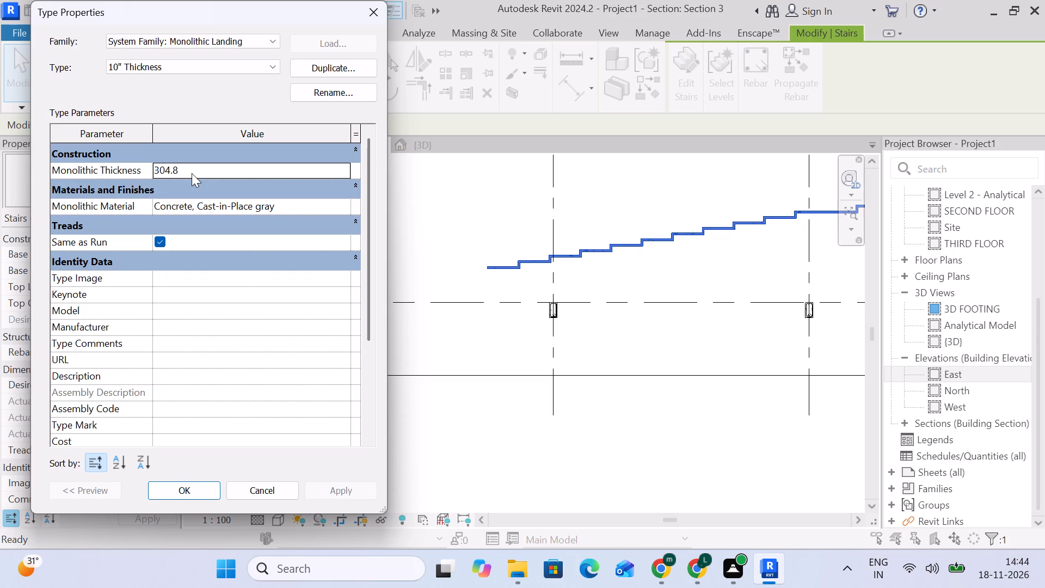
pyautogui.moveTo(212, 487); pyautogui.dragTo(217, 487)
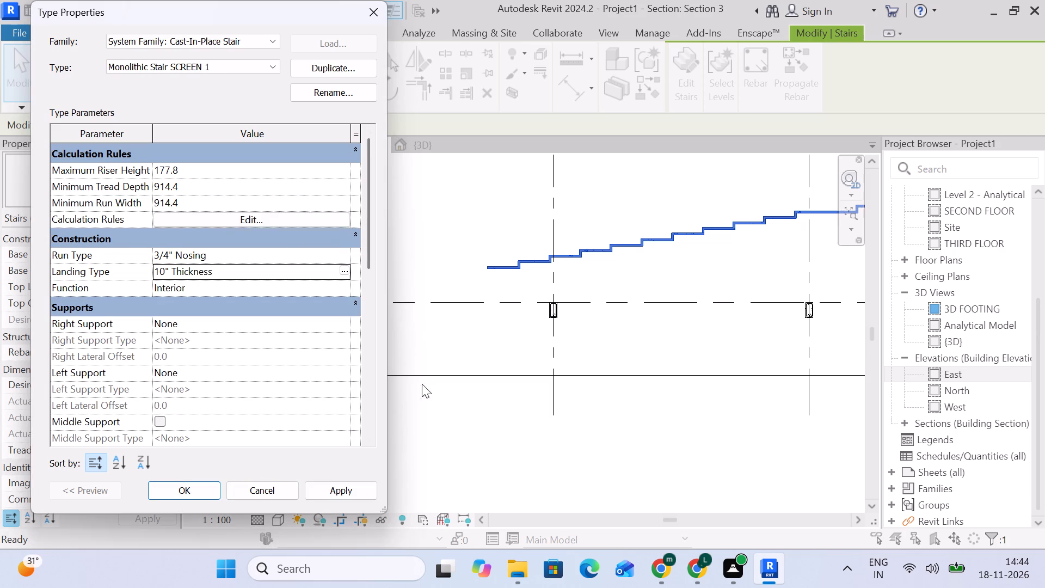
pyautogui.scroll(6, 474, 278)
pyautogui.scroll(-7, 176, 348)
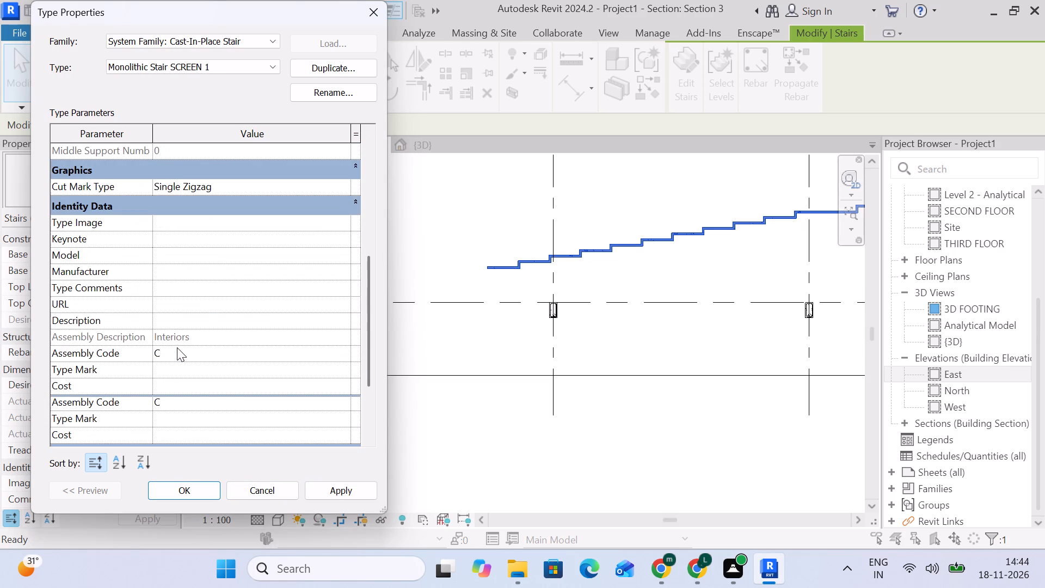
pyautogui.scroll(-5, 181, 346)
pyautogui.scroll(15, 183, 347)
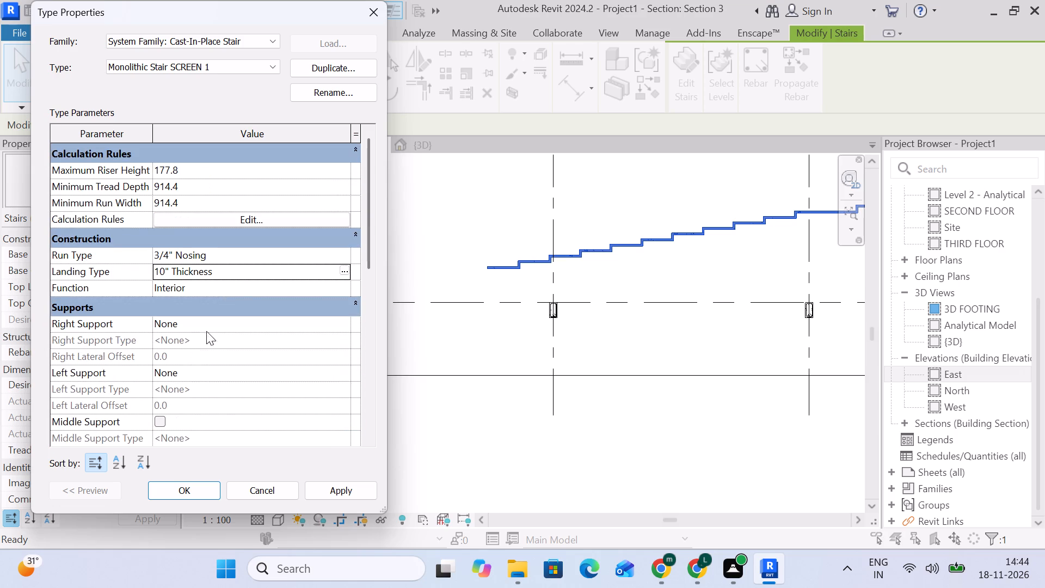
pyautogui.scroll(3, 206, 331)
pyautogui.click(193, 491)
# Add an aligned dimension across the thickness of the stair's lowest step in Section 3.
pyautogui.scroll(7, 531, 273)
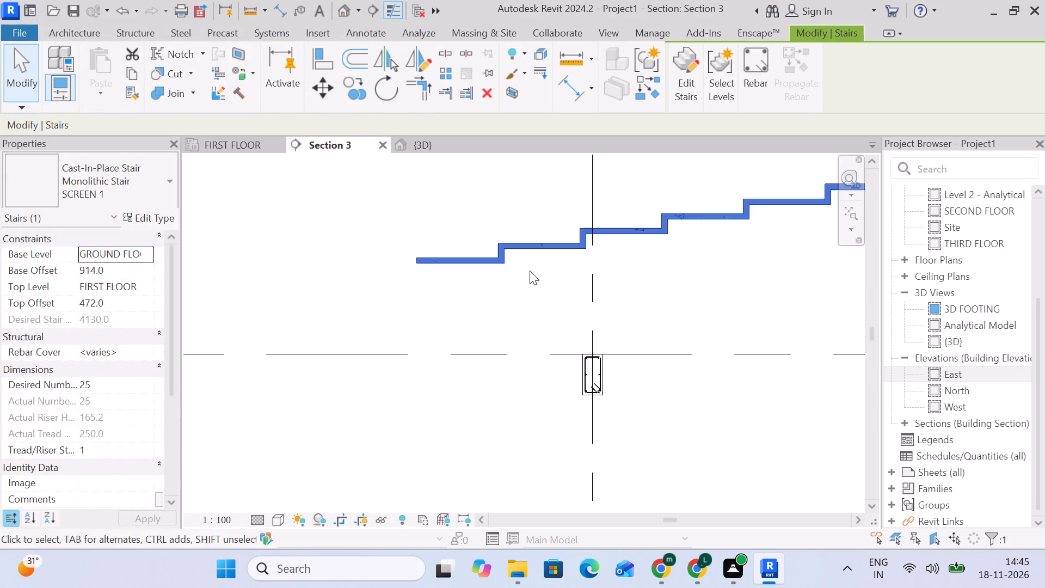
pyautogui.scroll(6, 530, 271)
pyautogui.moveTo(494, 272); pyautogui.dragTo(524, 315, button='middle')
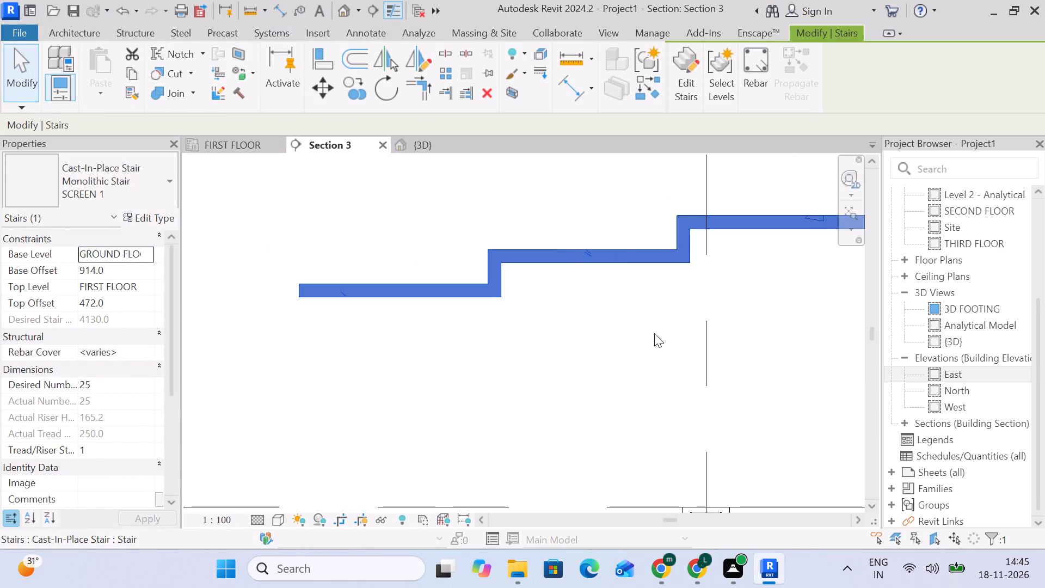
pyautogui.click(567, 88)
pyautogui.scroll(4, 440, 314)
pyautogui.click(441, 285)
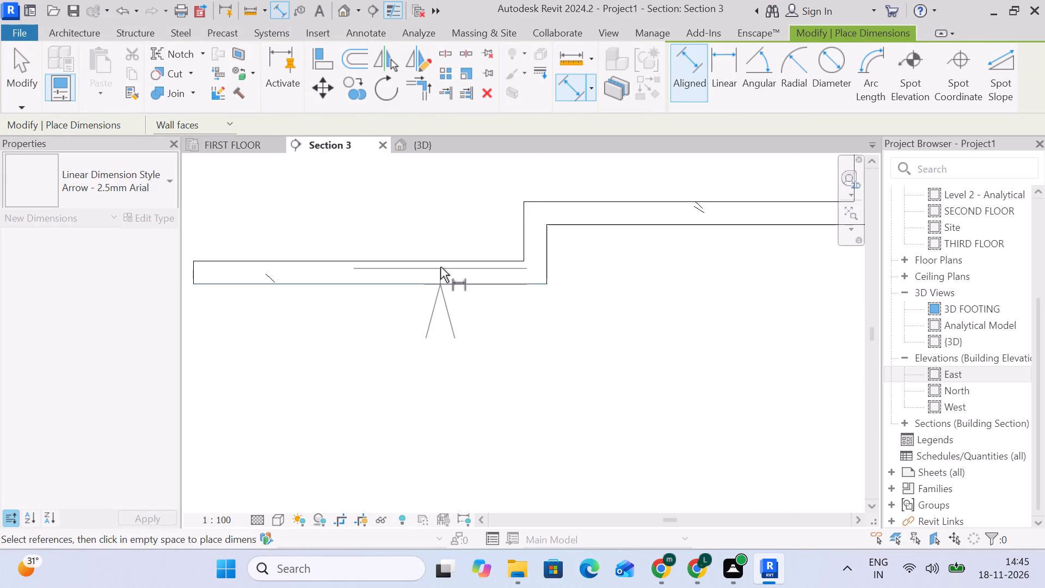
pyautogui.click(440, 264)
pyautogui.scroll(-6, 452, 279)
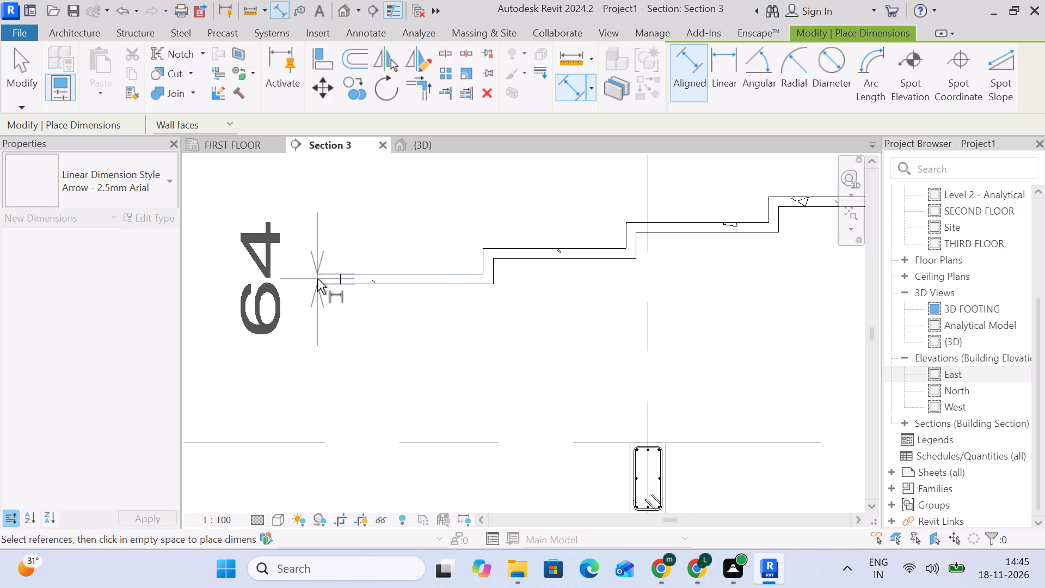
pyautogui.click(317, 279)
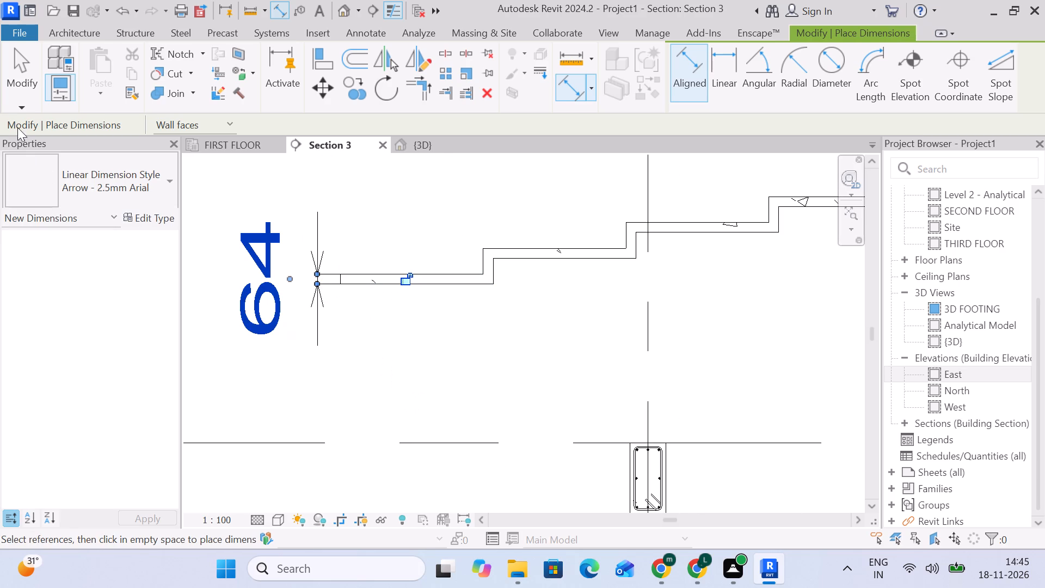
pyautogui.click(19, 60)
# Enable treads in the selected stair's 3/4" Nosing run type and set the tread thickness to 4" (101.6 mm).
pyautogui.click(399, 288)
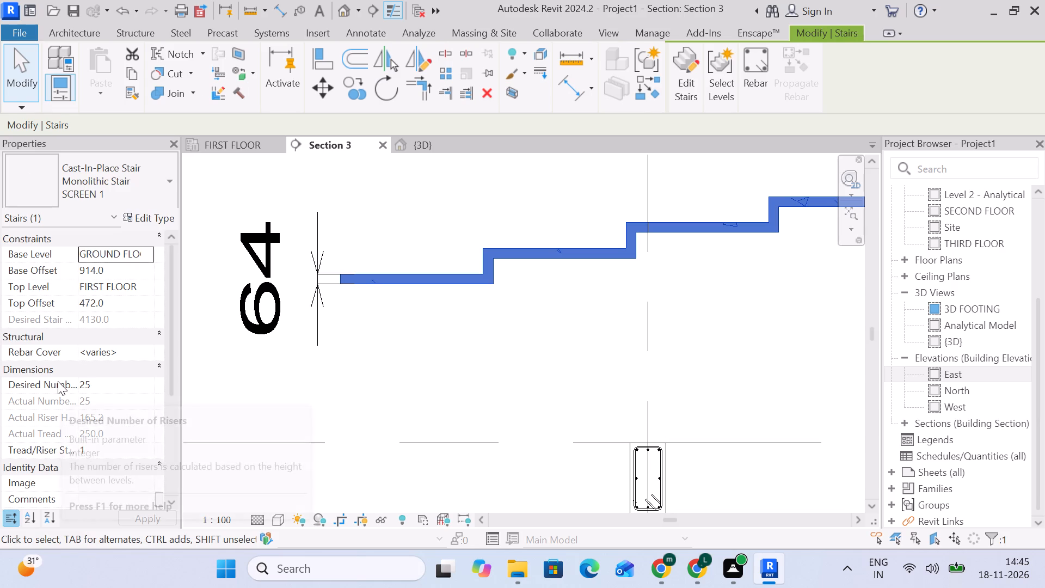
pyautogui.scroll(-1, 58, 381)
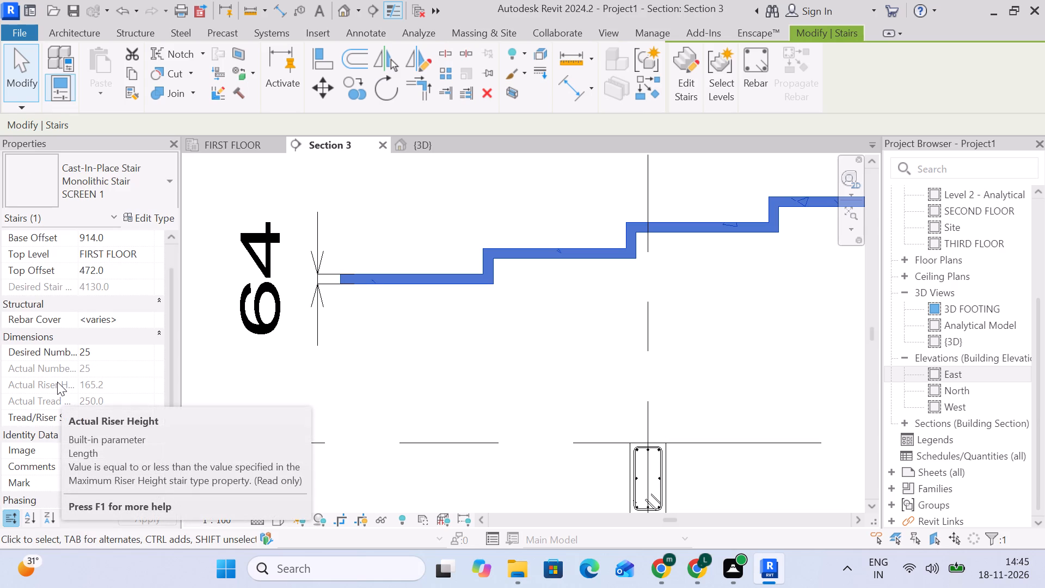
pyautogui.scroll(-3, 57, 382)
pyautogui.scroll(10, 57, 382)
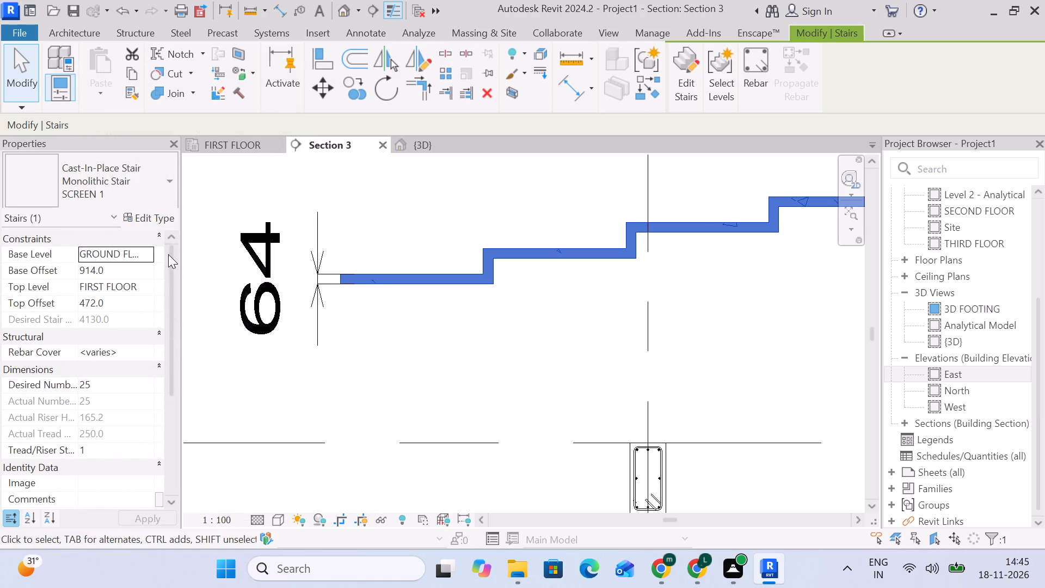
pyautogui.click(152, 218)
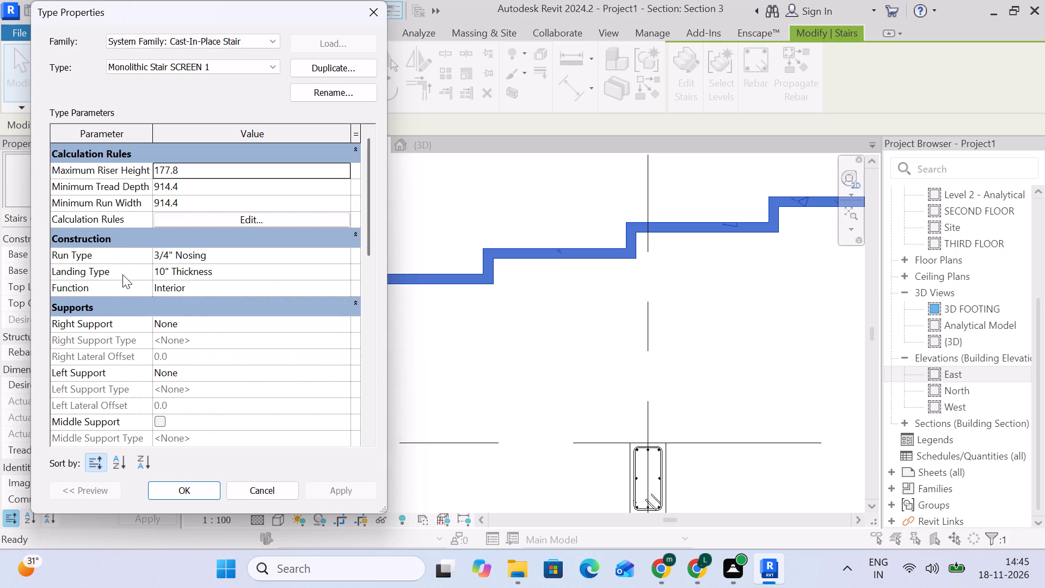
pyautogui.click(344, 257)
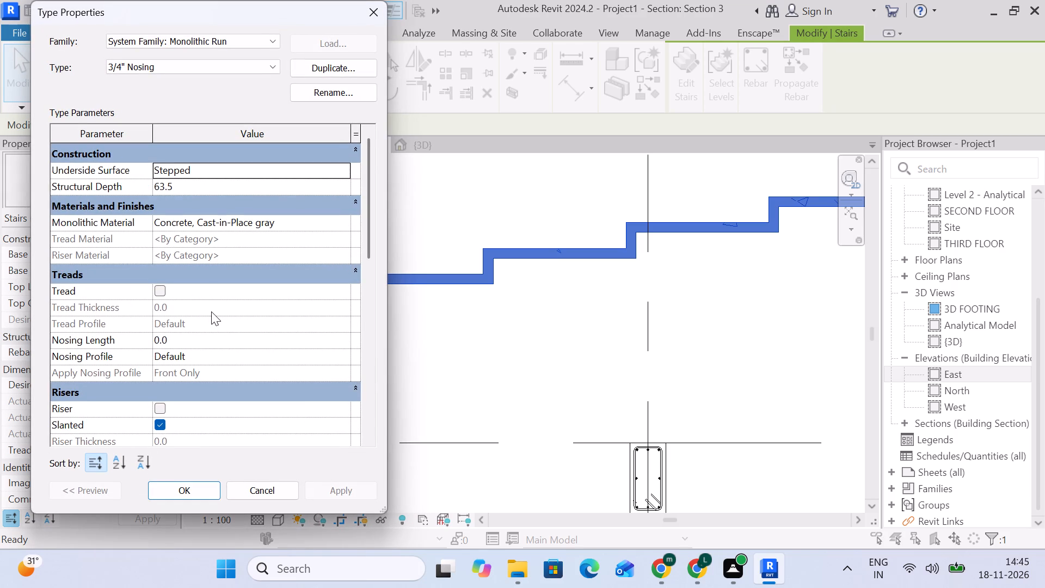
pyautogui.click(157, 291)
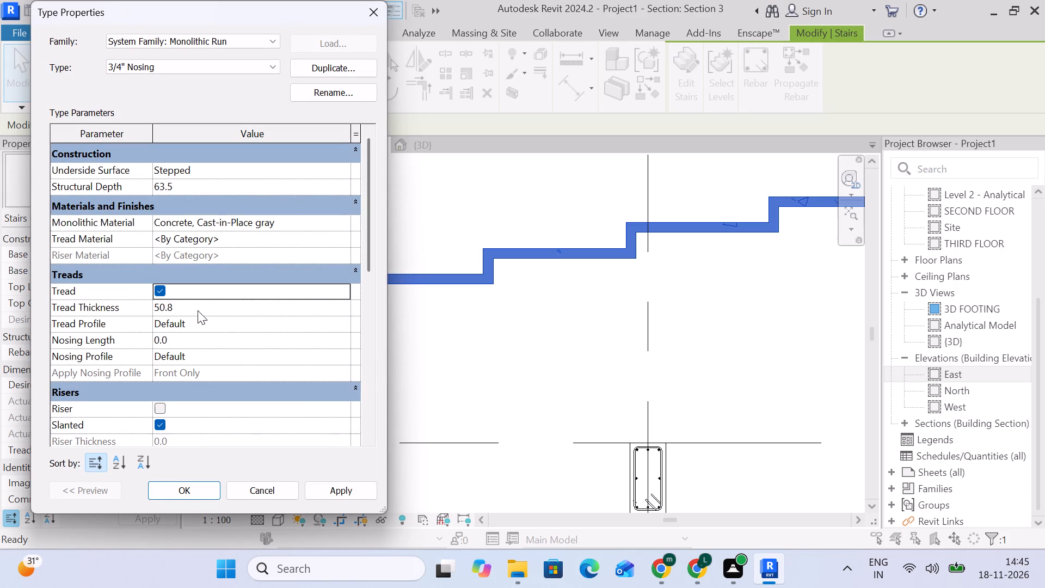
pyautogui.click(200, 309)
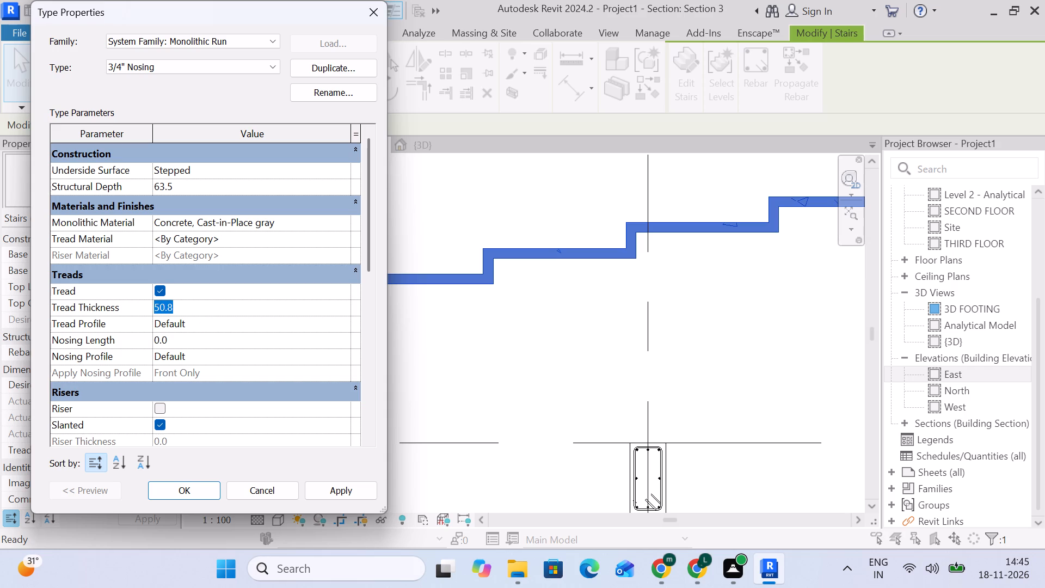
pyautogui.press('4')
pyautogui.hotkey('shift', '"')
pyautogui.press('Return')
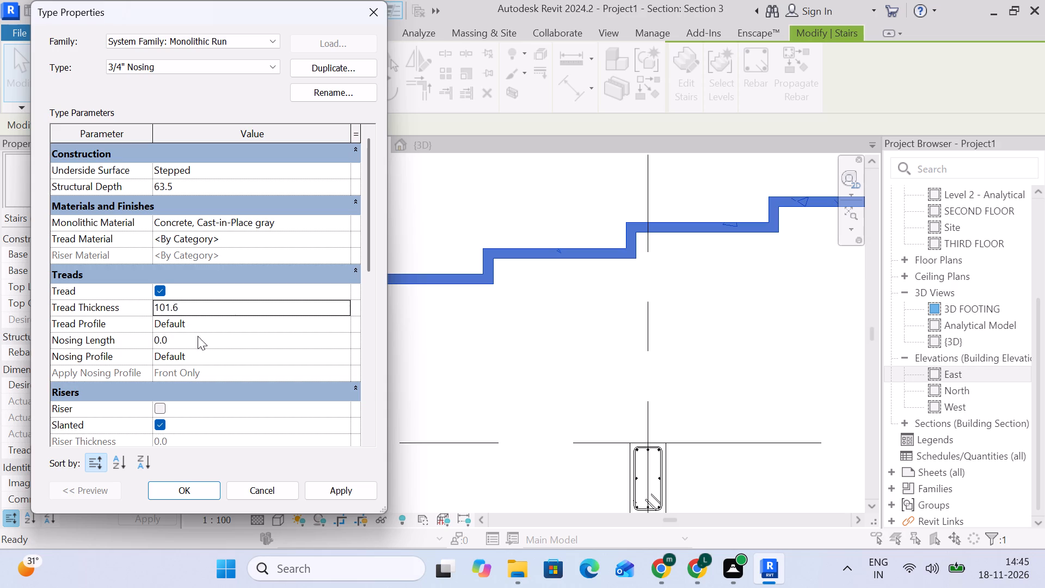
# Enable risers in the 3/4" Nosing run type with a riser thickness of 4" (101.6 mm), and apply the changes to the stair.
pyautogui.scroll(-2, 175, 349)
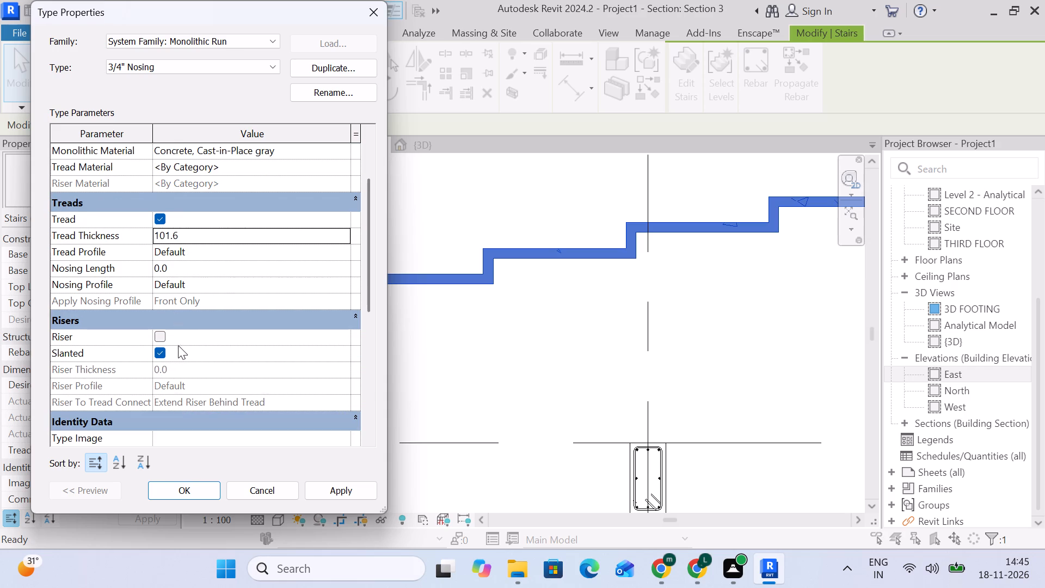
pyautogui.click(159, 336)
pyautogui.click(197, 367)
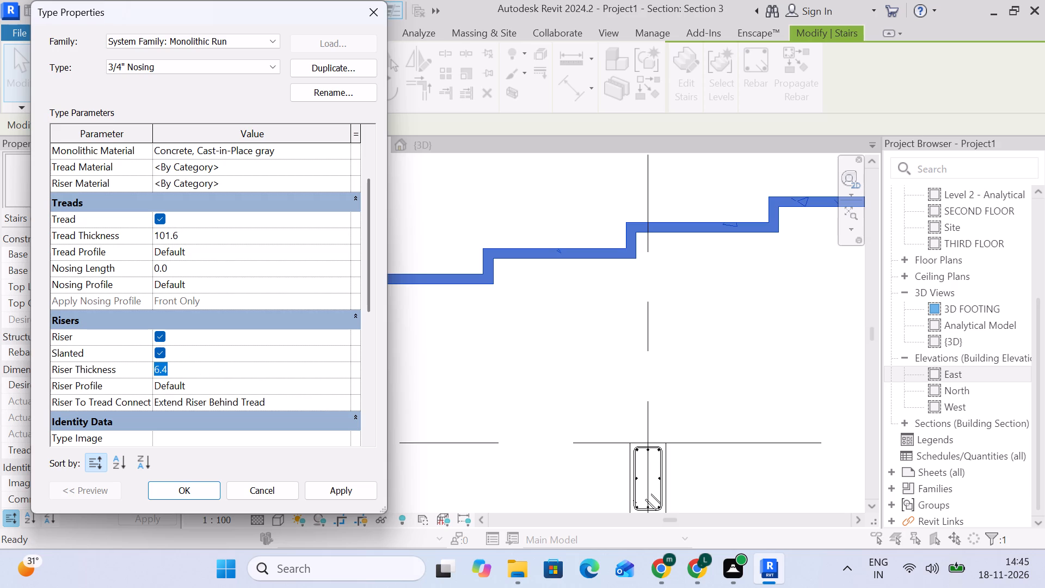
pyautogui.press('4')
pyautogui.hotkey('shift', '"')
pyautogui.press('Return')
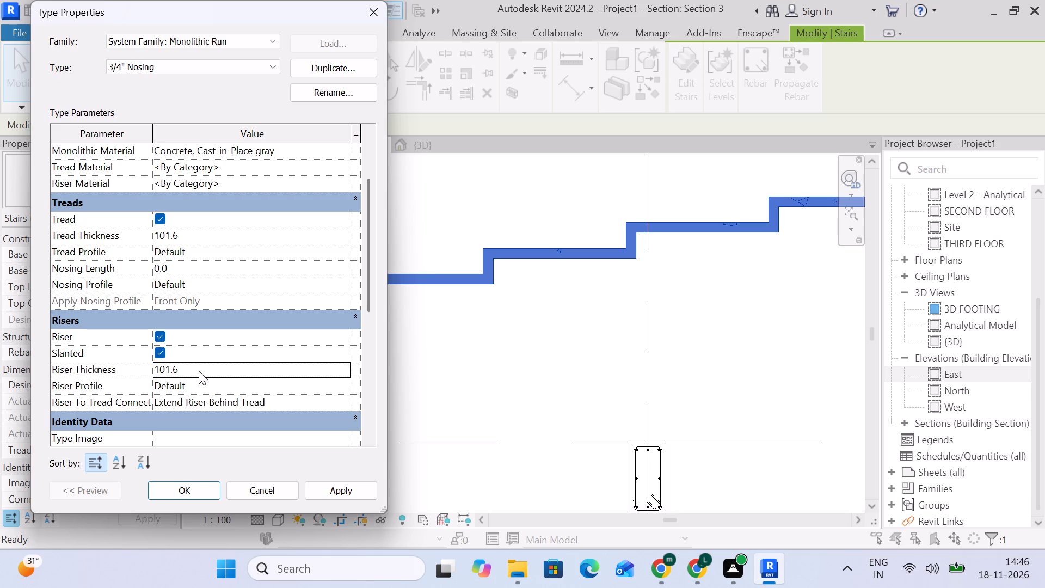
pyautogui.scroll(3, 254, 266)
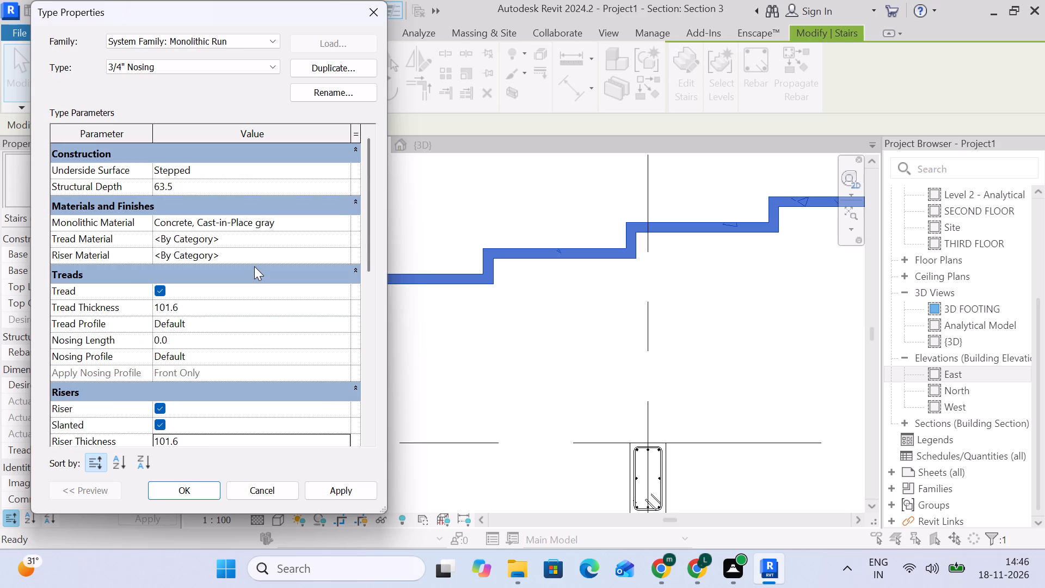
pyautogui.scroll(3, 254, 266)
pyautogui.scroll(-4, 254, 266)
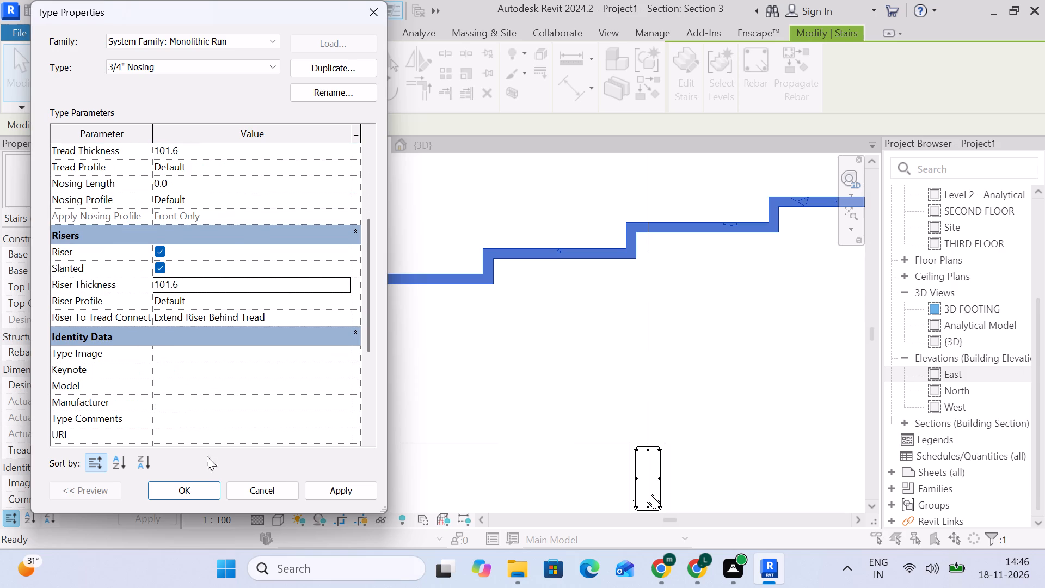
pyautogui.click(338, 494)
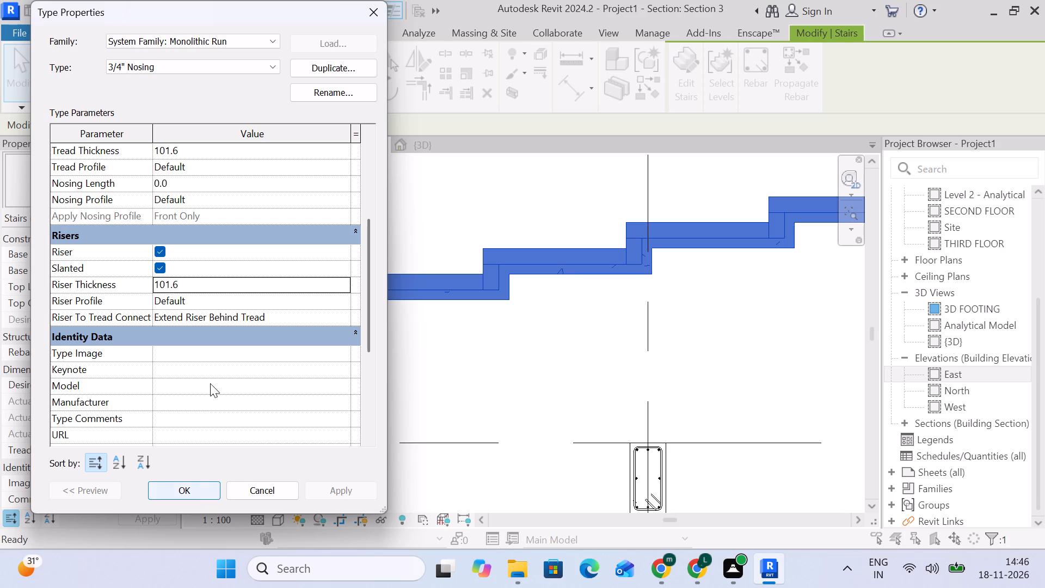
pyautogui.scroll(4, 190, 329)
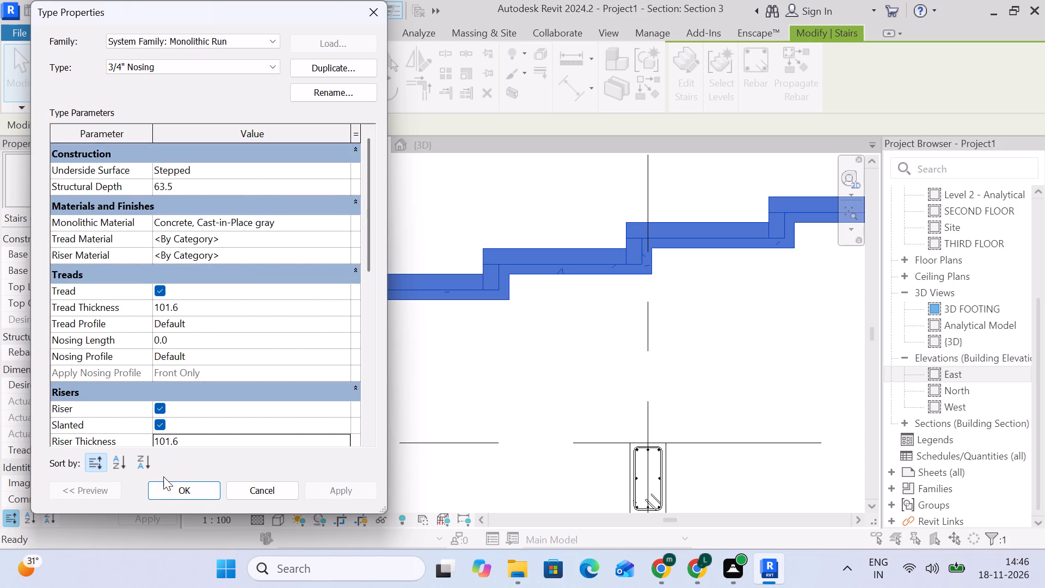
pyautogui.click(176, 486)
pyautogui.click(335, 495)
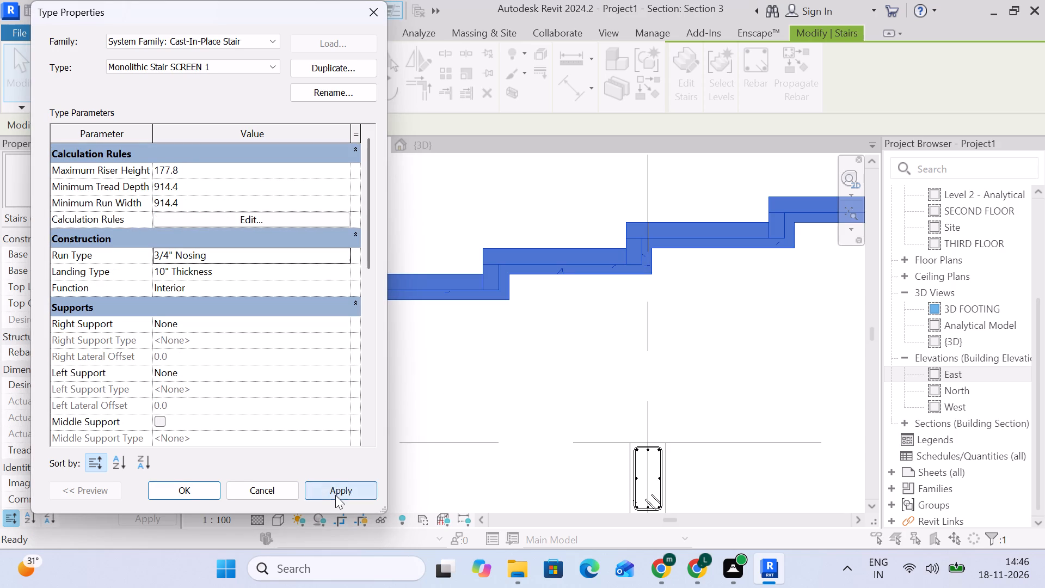
pyautogui.click(210, 493)
# Examine the stair's tread and riser profile in Section 3, from the lowest step to the first floor and back.
pyautogui.scroll(-11, 458, 372)
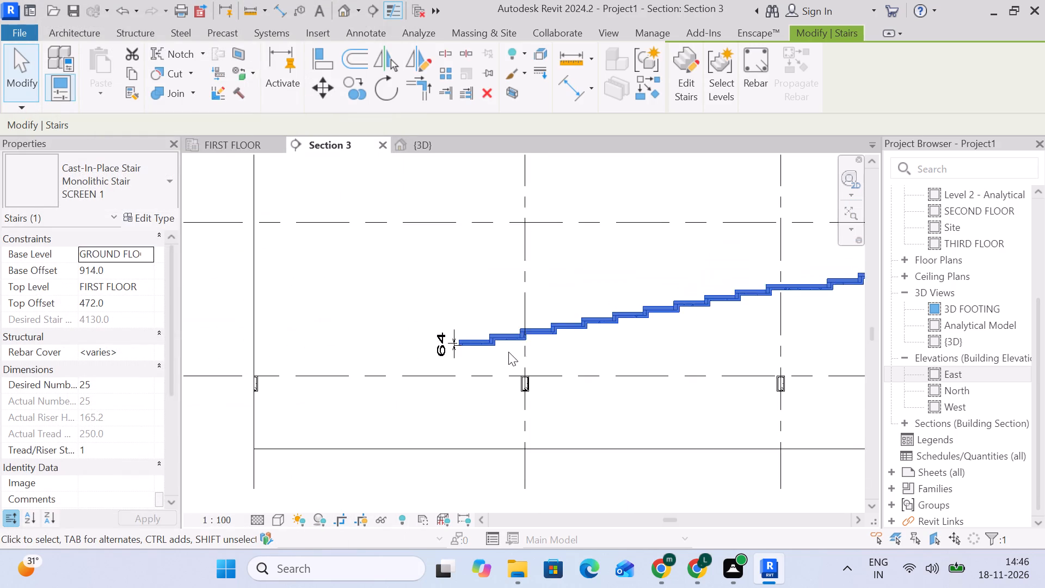
pyautogui.scroll(1, 651, 337)
pyautogui.moveTo(650, 337); pyautogui.dragTo(455, 337, button='middle')
pyautogui.scroll(-5, 763, 240)
pyautogui.moveTo(764, 245); pyautogui.dragTo(502, 261, button='middle')
pyautogui.scroll(4, 694, 231)
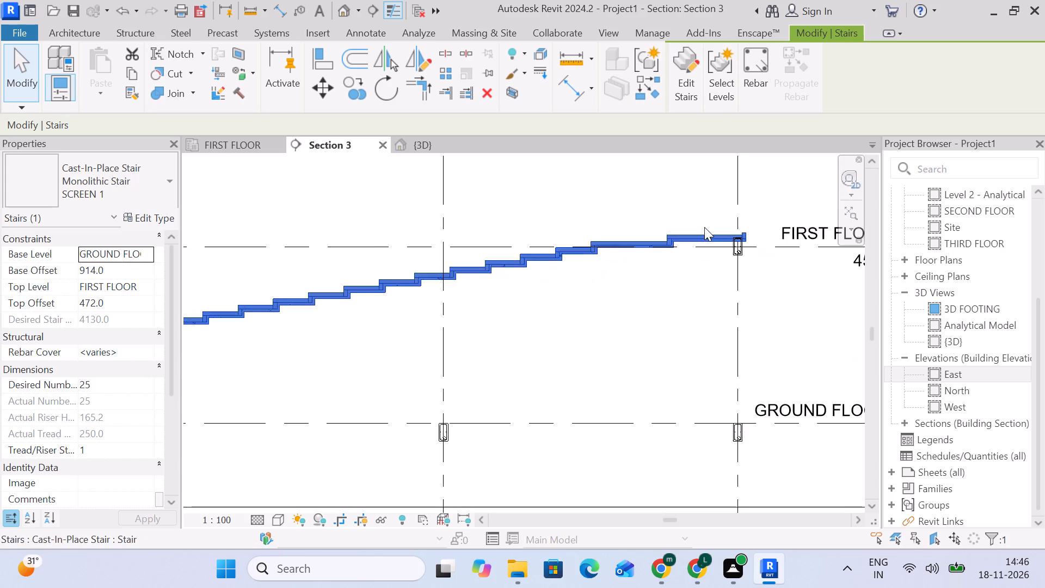
pyautogui.scroll(6, 704, 227)
pyautogui.scroll(6, 570, 244)
pyautogui.scroll(6, 703, 204)
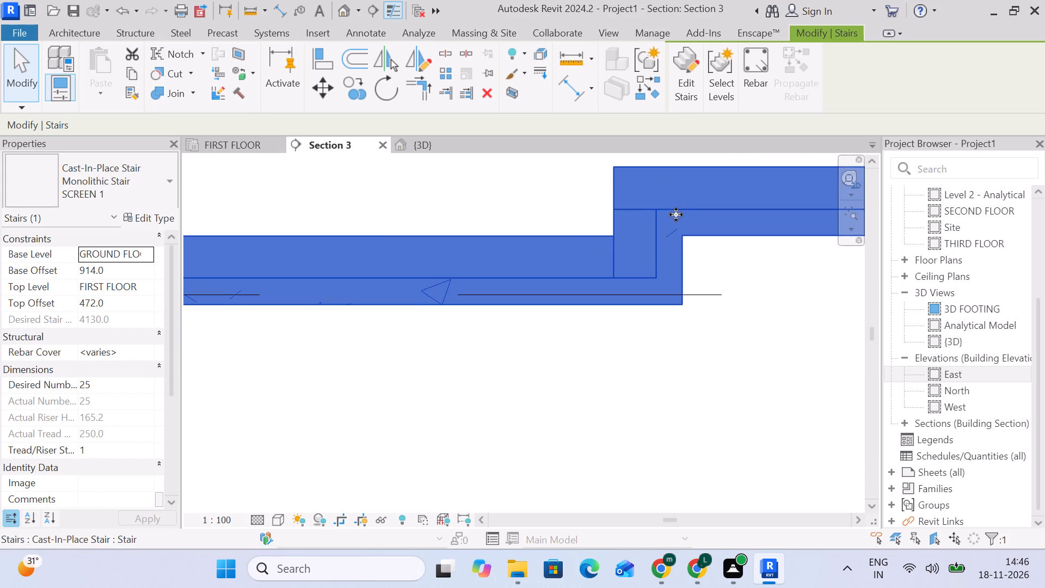
pyautogui.scroll(-6, 680, 215)
pyautogui.scroll(6, 408, 237)
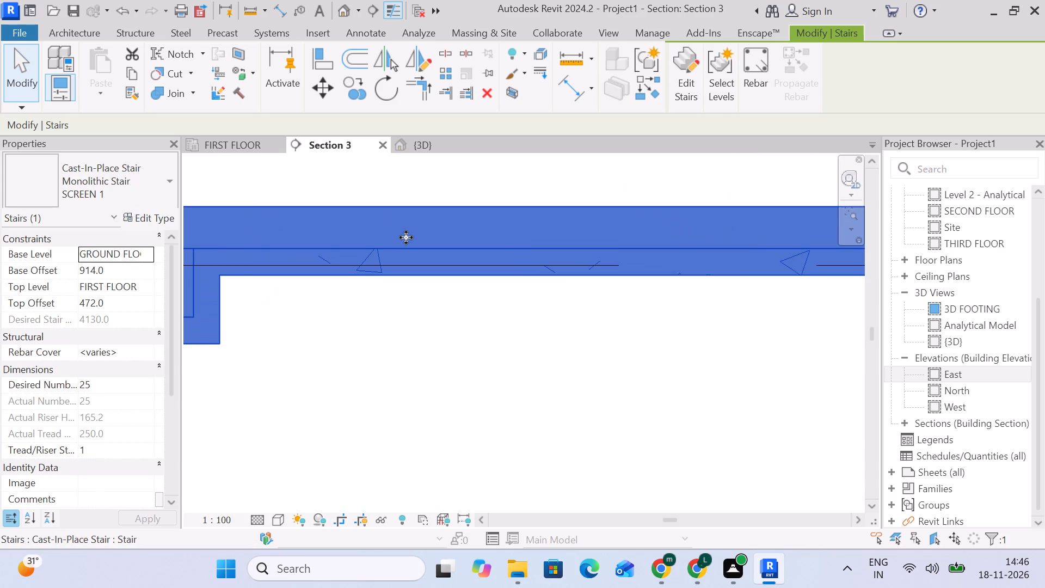
pyautogui.scroll(-4, 406, 240)
pyautogui.scroll(-3, 780, 255)
pyautogui.moveTo(780, 259); pyautogui.dragTo(634, 277, button='middle')
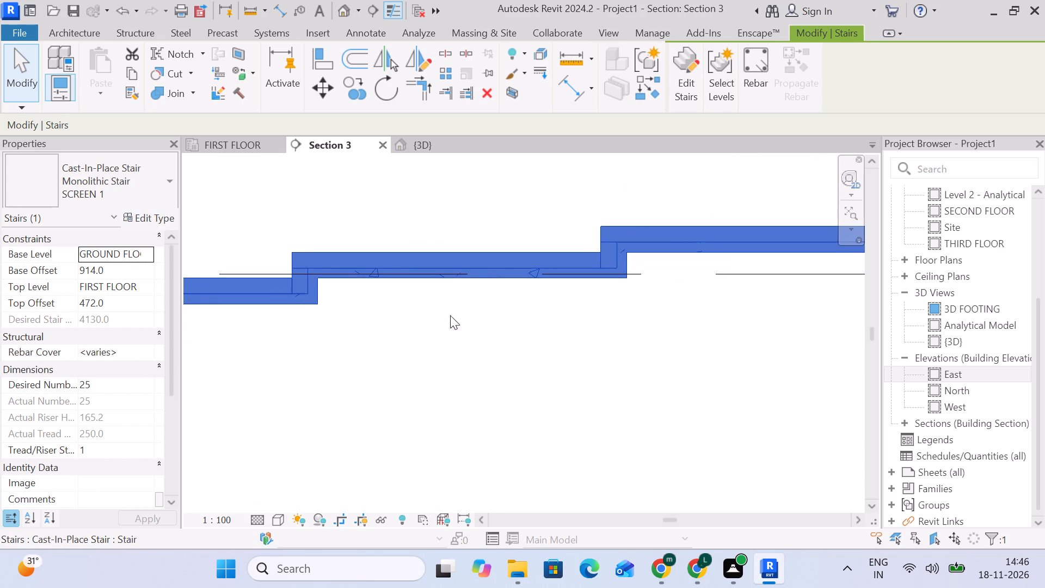
pyautogui.scroll(-5, 431, 329)
pyautogui.moveTo(472, 340); pyautogui.dragTo(958, 339, button='middle')
pyautogui.moveTo(361, 365); pyautogui.dragTo(668, 305, button='middle')
pyautogui.moveTo(404, 358); pyautogui.dragTo(761, 235, button='middle')
pyautogui.moveTo(335, 312); pyautogui.dragTo(548, 308, button='middle')
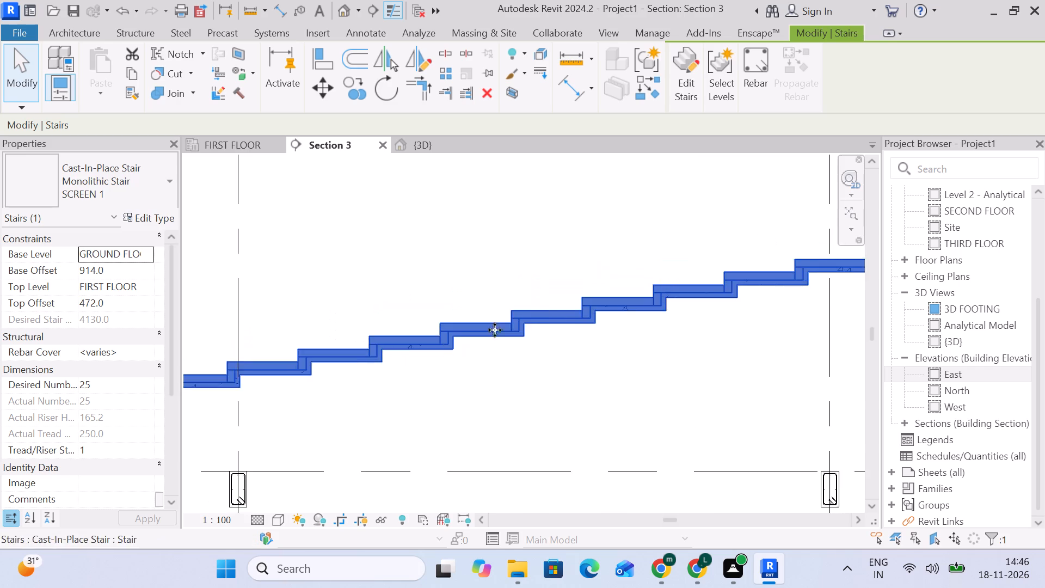
pyautogui.moveTo(395, 367); pyautogui.dragTo(949, 220, button='middle')
pyautogui.scroll(5, 513, 274)
pyautogui.scroll(10, 780, 217)
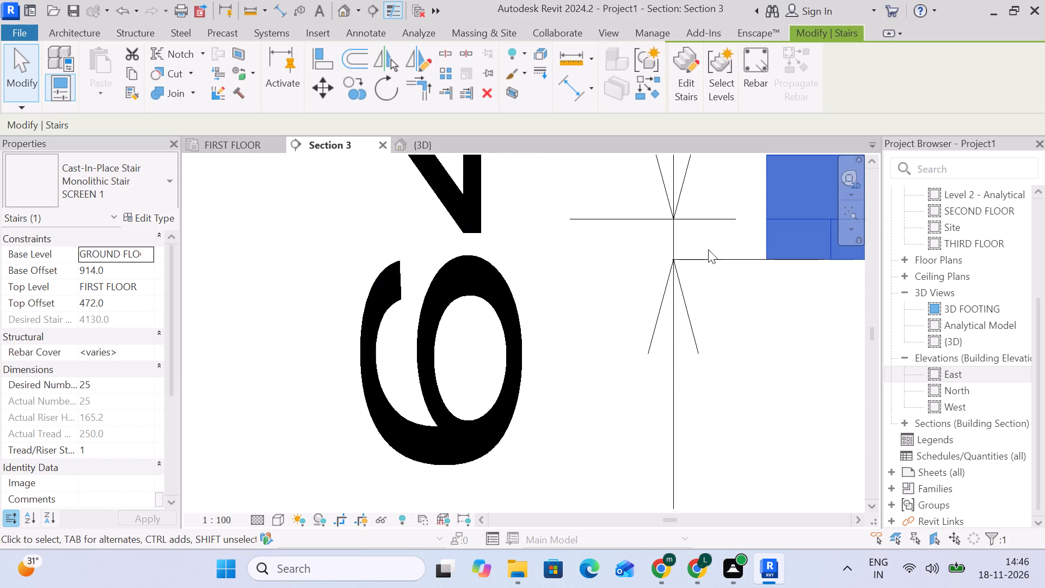
# Delete the aligned dimension across the thickness of the stair's lowest step in Section 3.
pyautogui.click(708, 249)
pyautogui.click(706, 261)
pyautogui.press('Delete')
# Examine how the treads and risers meet along the stair's lowest steps in Section 3.
pyautogui.scroll(-4, 732, 247)
pyautogui.moveTo(717, 250); pyautogui.dragTo(516, 253, button='middle')
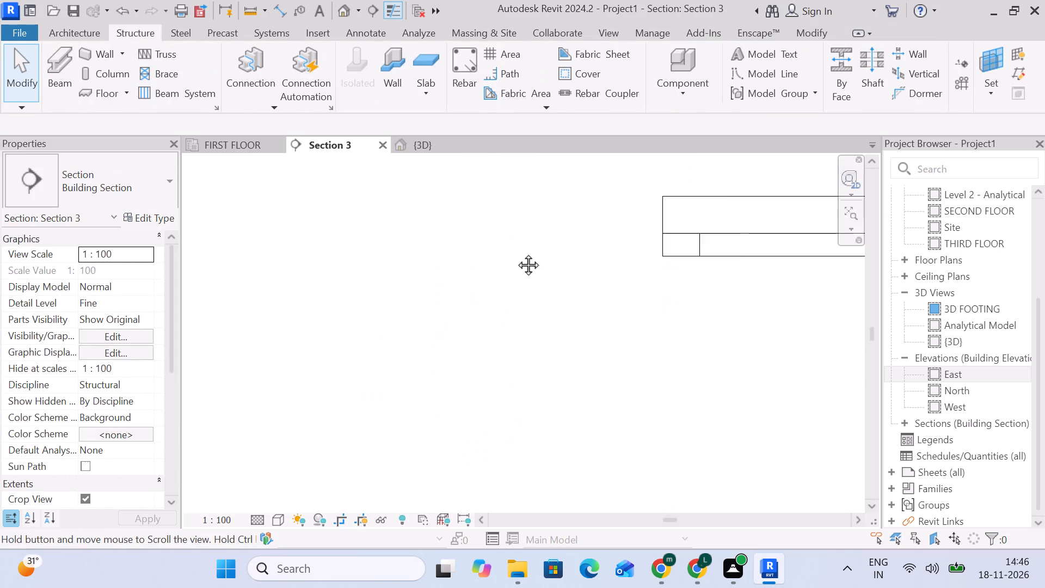
pyautogui.moveTo(516, 253); pyautogui.dragTo(468, 253, button='middle')
pyautogui.click(603, 246)
pyautogui.click(720, 279)
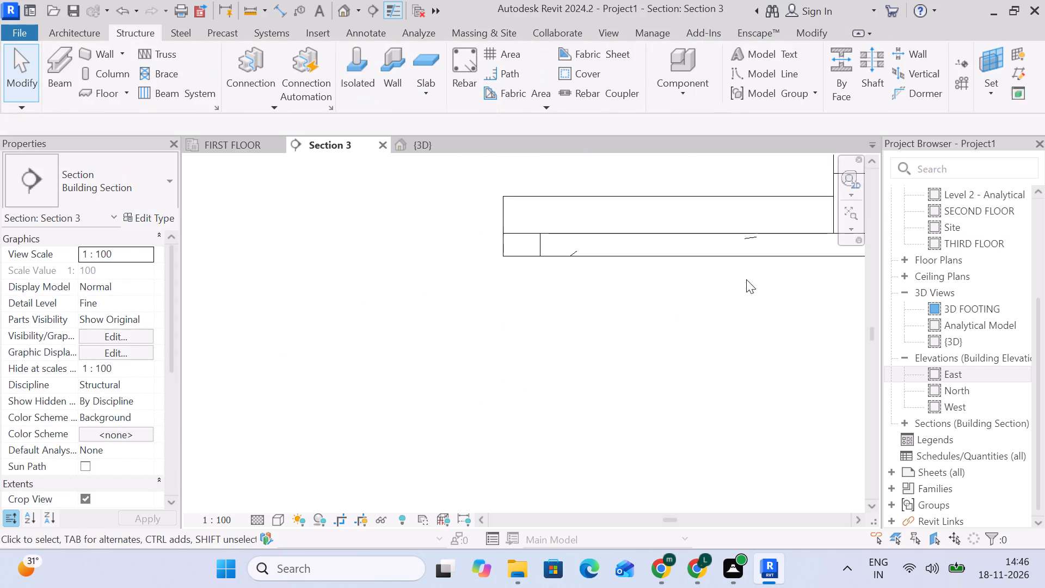
pyautogui.scroll(-4, 764, 274)
pyautogui.moveTo(761, 276); pyautogui.dragTo(308, 279, button='middle')
pyautogui.scroll(4, 402, 234)
pyautogui.click(410, 228)
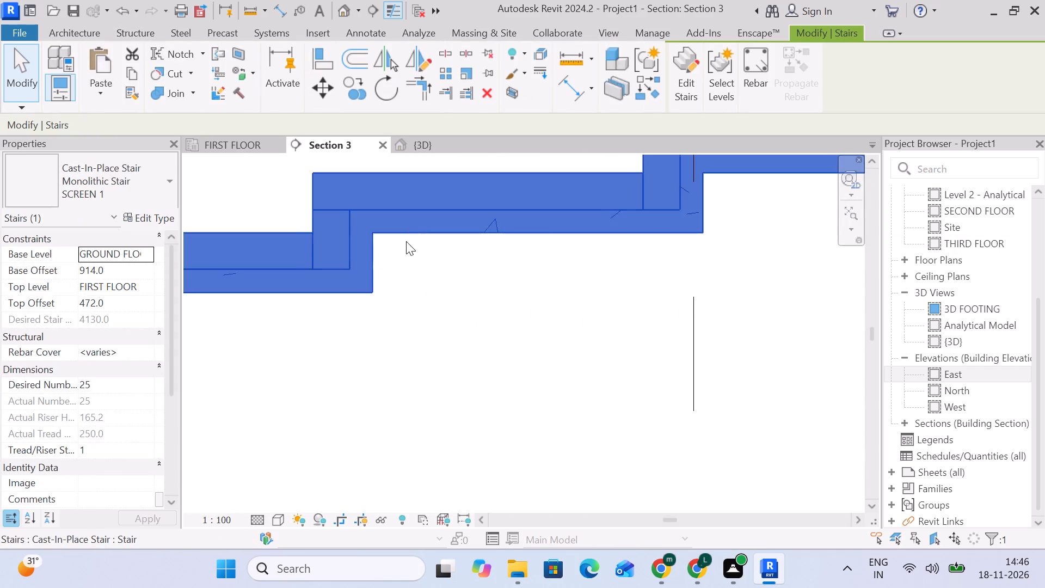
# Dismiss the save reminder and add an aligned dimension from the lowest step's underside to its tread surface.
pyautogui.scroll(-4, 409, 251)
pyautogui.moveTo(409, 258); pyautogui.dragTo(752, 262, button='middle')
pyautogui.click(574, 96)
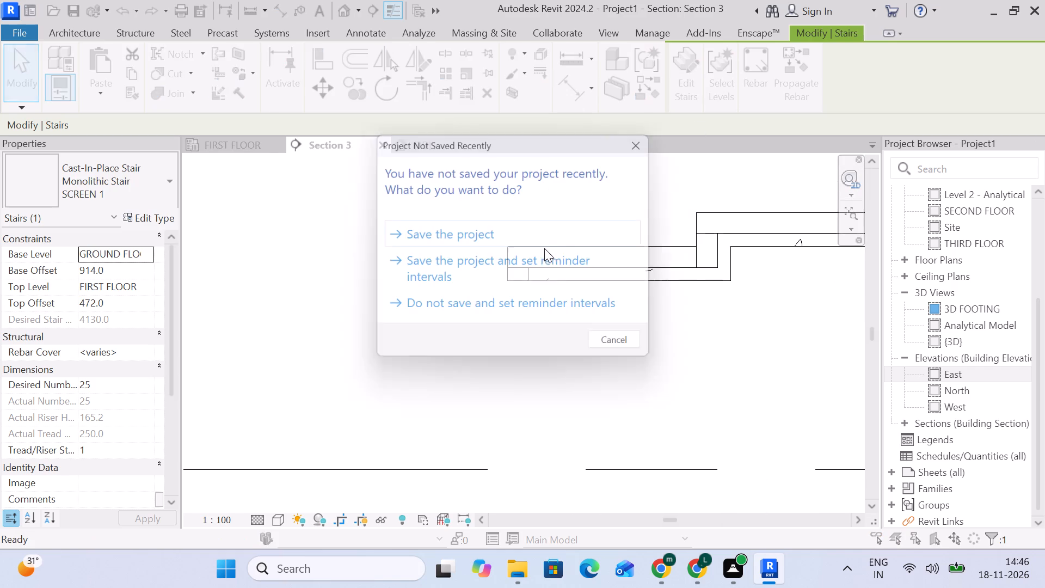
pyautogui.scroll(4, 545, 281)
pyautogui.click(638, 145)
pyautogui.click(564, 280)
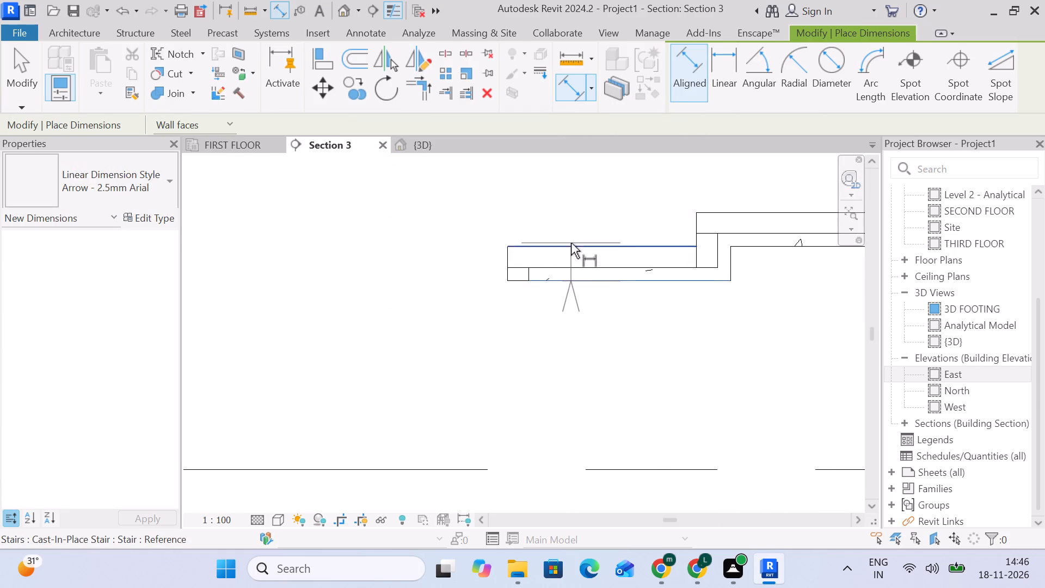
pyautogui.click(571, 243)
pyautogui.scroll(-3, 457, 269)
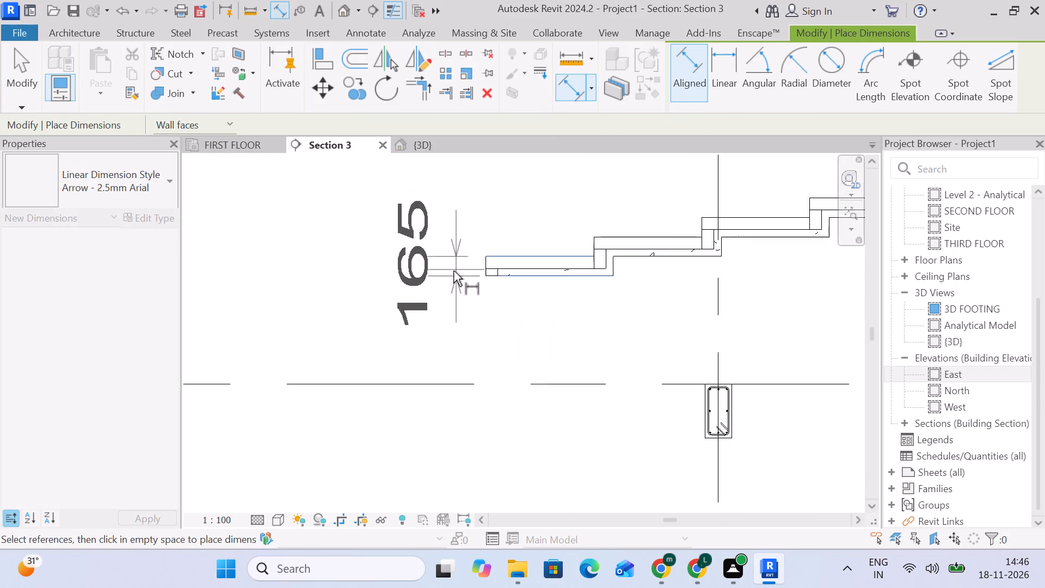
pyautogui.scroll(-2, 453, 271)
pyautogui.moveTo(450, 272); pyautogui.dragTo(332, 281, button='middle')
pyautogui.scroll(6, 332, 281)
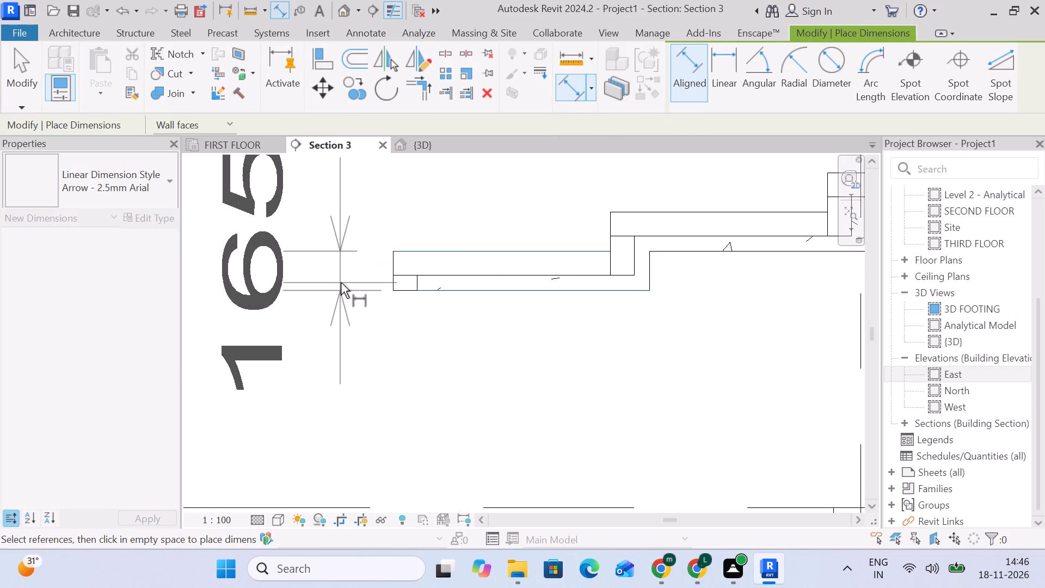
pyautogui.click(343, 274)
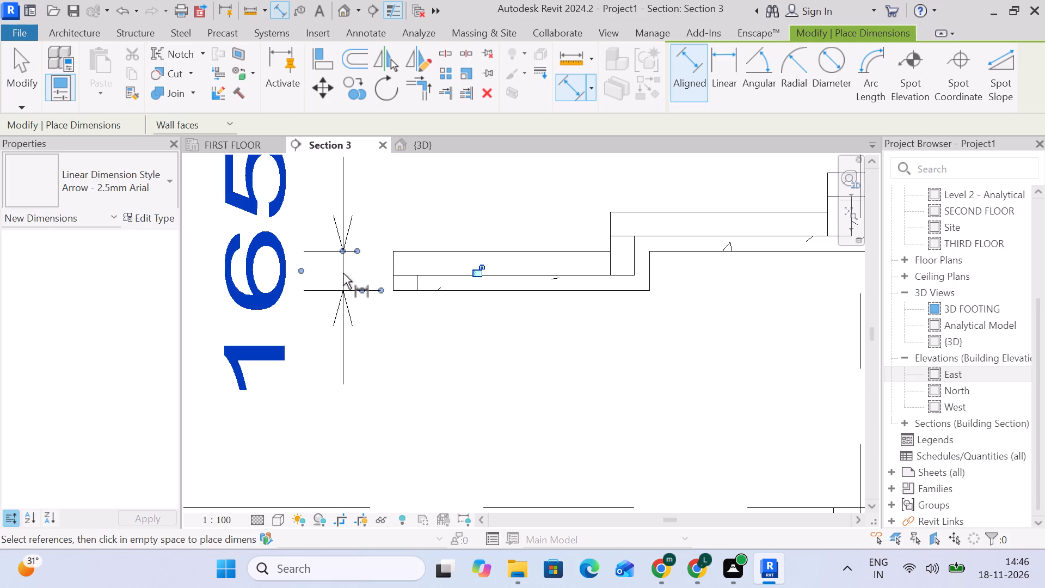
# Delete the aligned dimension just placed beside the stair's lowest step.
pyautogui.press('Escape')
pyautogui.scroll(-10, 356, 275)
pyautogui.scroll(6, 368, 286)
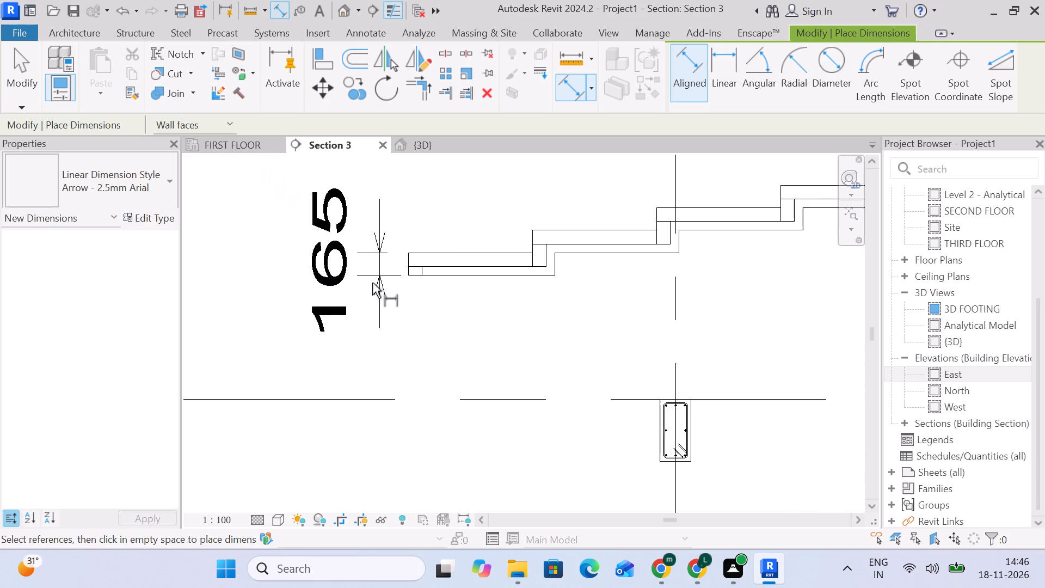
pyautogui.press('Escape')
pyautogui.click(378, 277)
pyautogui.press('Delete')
# Examine the stepped underside and the tread-riser joints midway up the flight in Section 3.
pyautogui.scroll(-5, 385, 274)
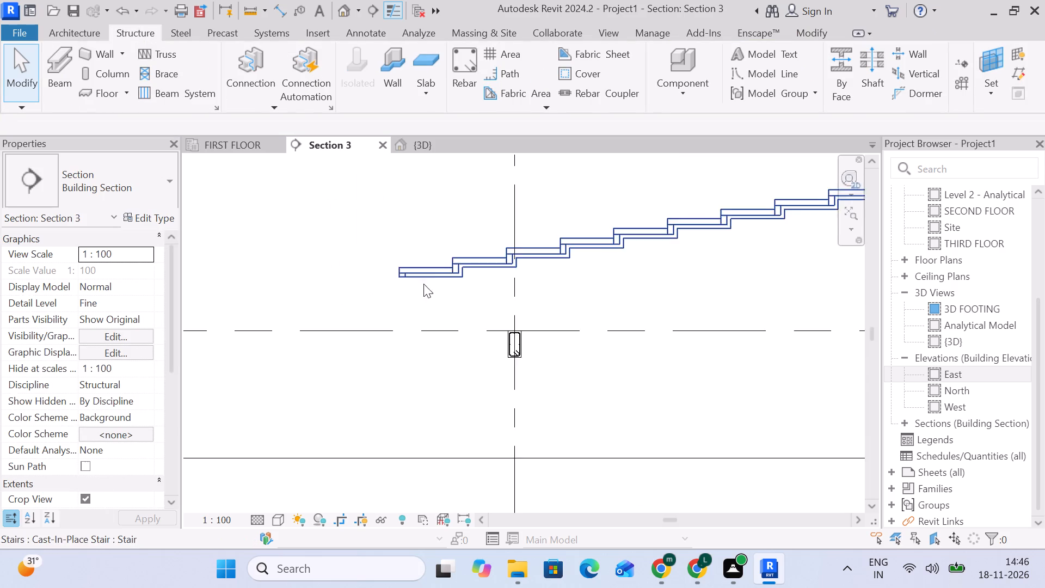
pyautogui.scroll(-6, 423, 284)
pyautogui.scroll(1, 602, 290)
pyautogui.moveTo(602, 290); pyautogui.dragTo(557, 297, button='middle')
pyautogui.scroll(9, 582, 248)
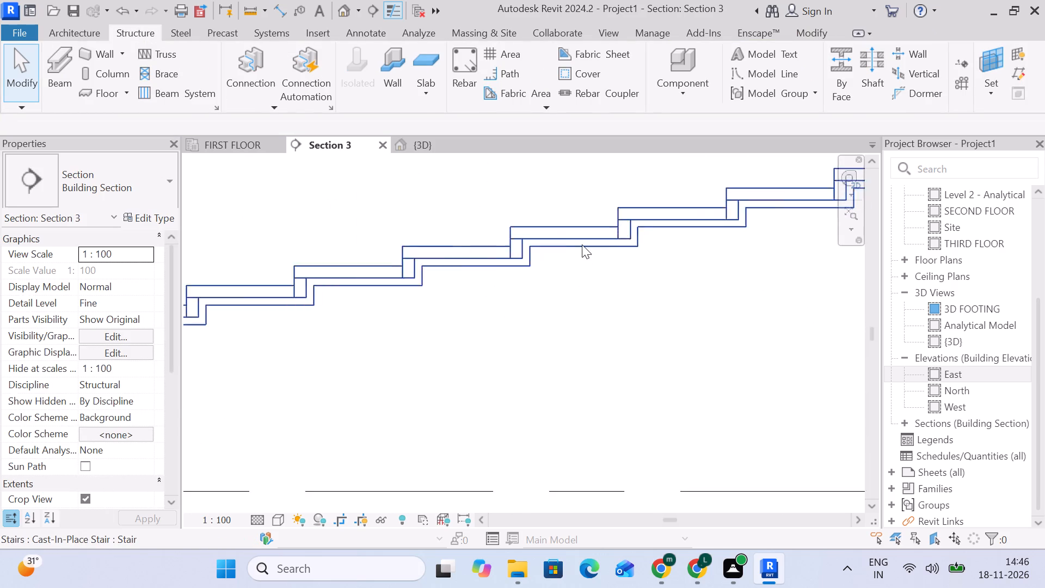
pyautogui.scroll(3, 582, 244)
pyautogui.scroll(4, 474, 270)
pyautogui.click(499, 263)
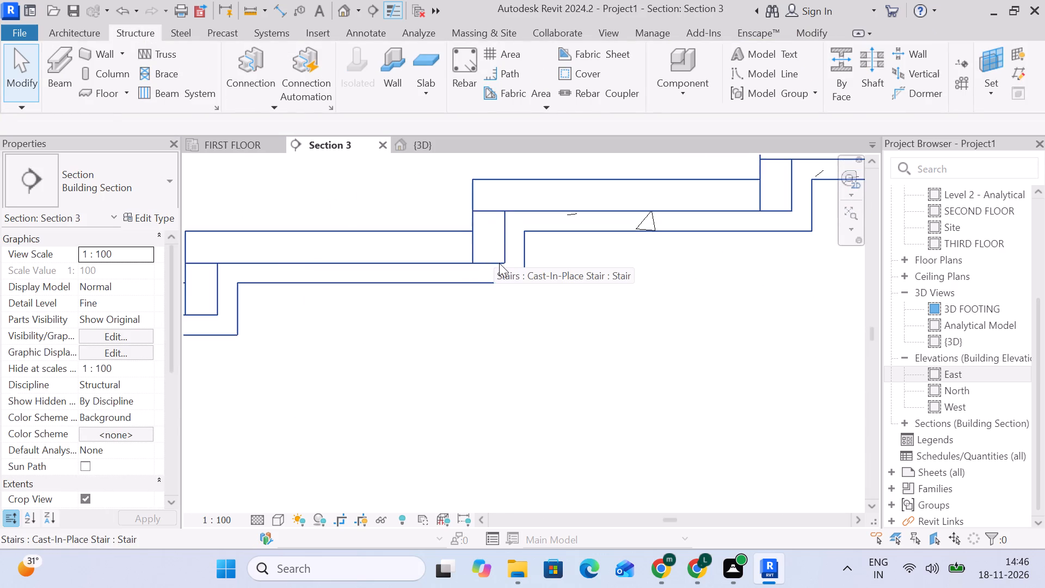
pyautogui.click(552, 371)
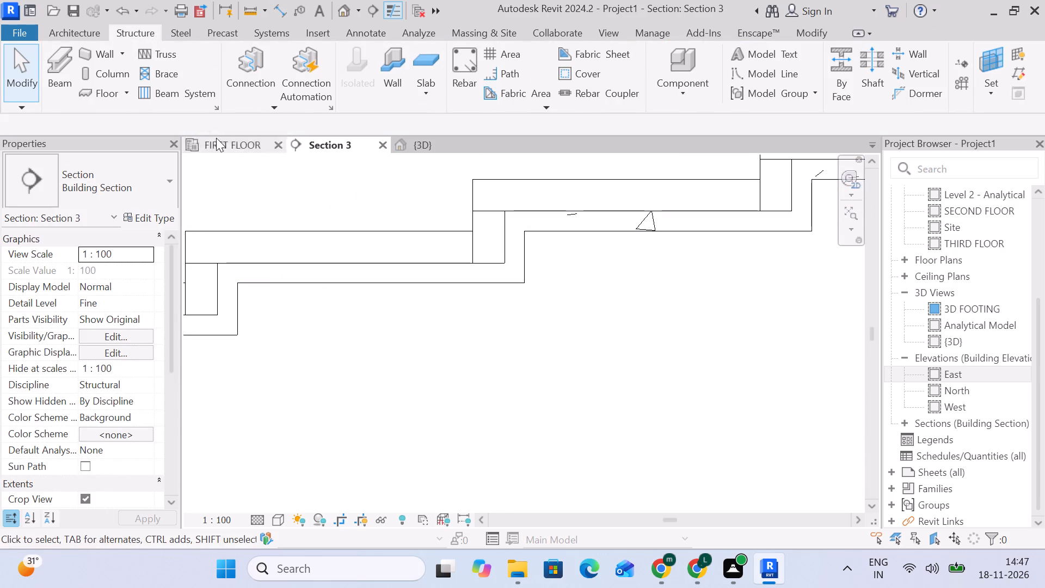
# Inspect the stair's extent and the section line crossing it in the FIRST FLOOR structural plan.
pyautogui.click(216, 136)
pyautogui.click(219, 142)
pyautogui.click(482, 231)
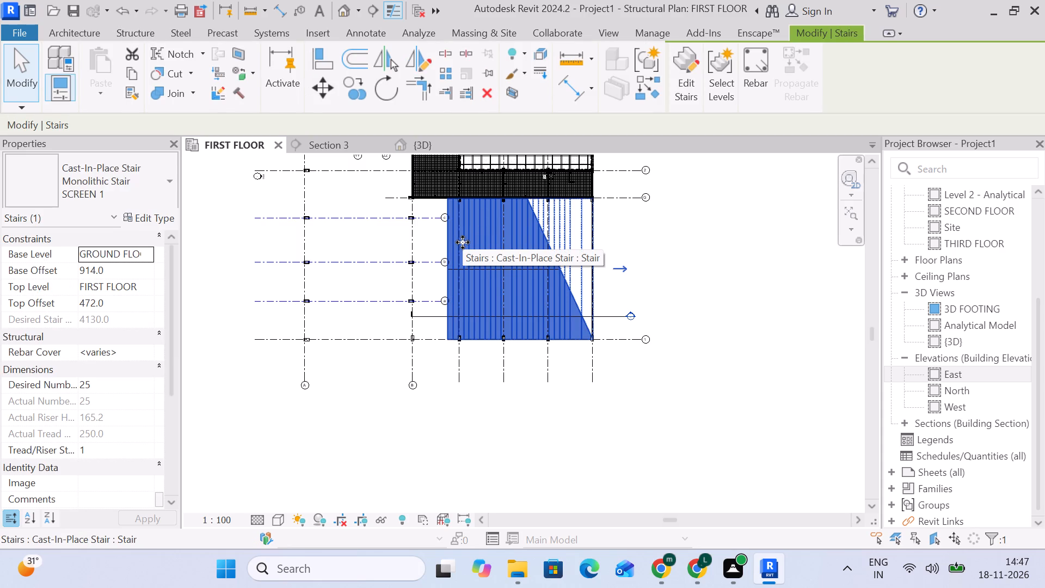
pyautogui.scroll(5, 470, 318)
pyautogui.scroll(2, 514, 375)
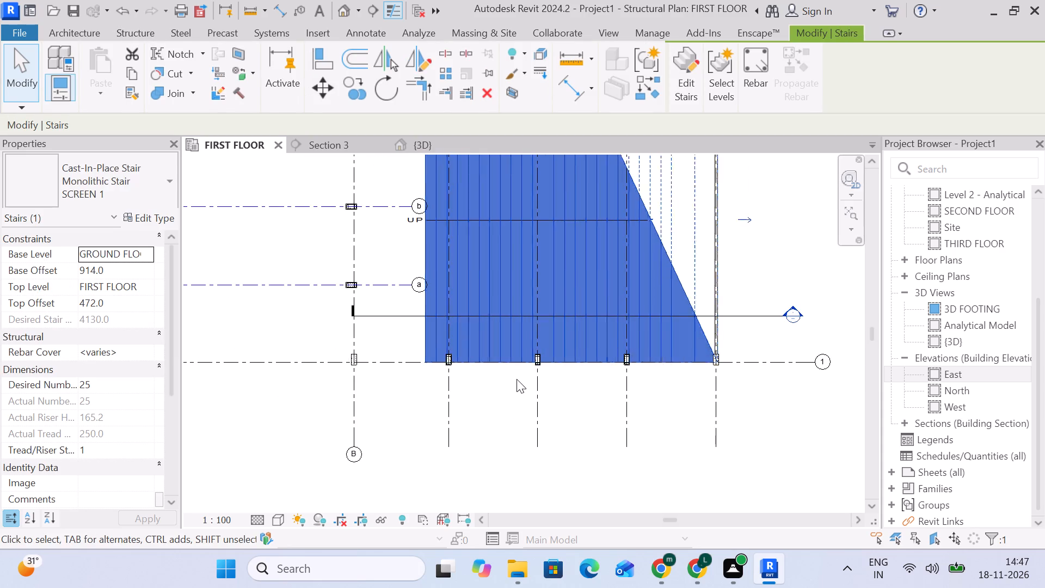
pyautogui.scroll(2, 517, 379)
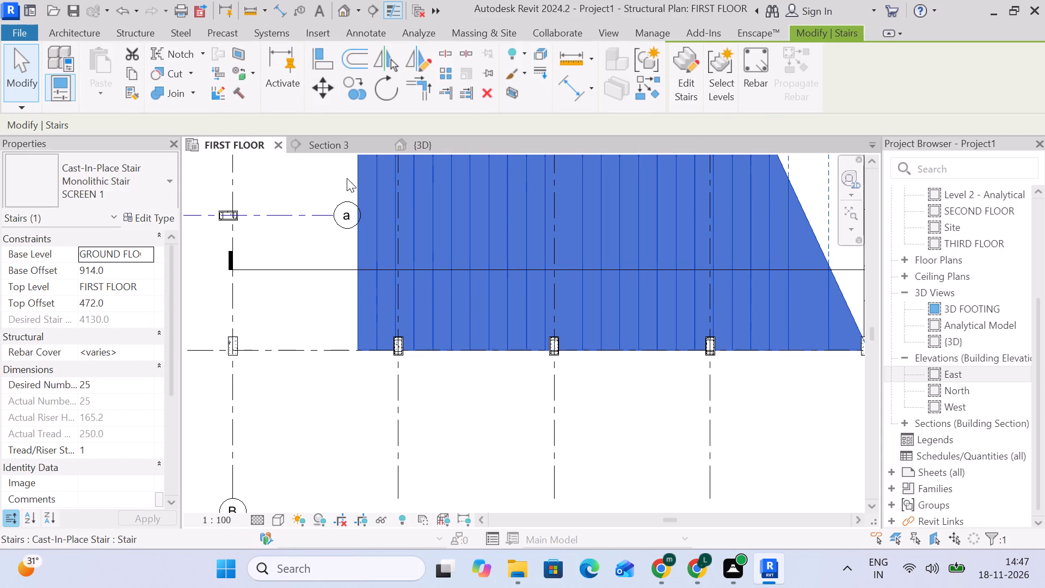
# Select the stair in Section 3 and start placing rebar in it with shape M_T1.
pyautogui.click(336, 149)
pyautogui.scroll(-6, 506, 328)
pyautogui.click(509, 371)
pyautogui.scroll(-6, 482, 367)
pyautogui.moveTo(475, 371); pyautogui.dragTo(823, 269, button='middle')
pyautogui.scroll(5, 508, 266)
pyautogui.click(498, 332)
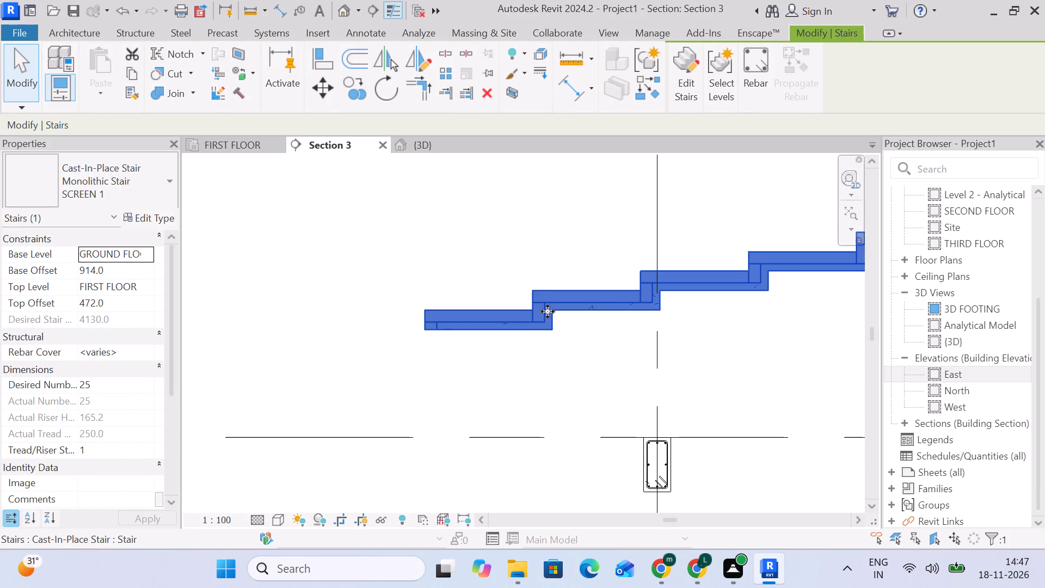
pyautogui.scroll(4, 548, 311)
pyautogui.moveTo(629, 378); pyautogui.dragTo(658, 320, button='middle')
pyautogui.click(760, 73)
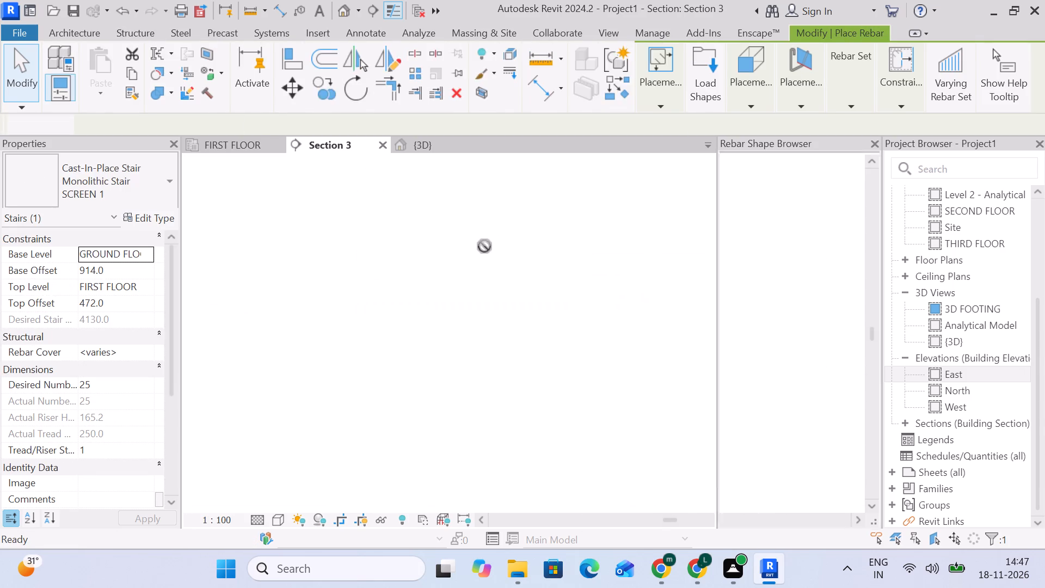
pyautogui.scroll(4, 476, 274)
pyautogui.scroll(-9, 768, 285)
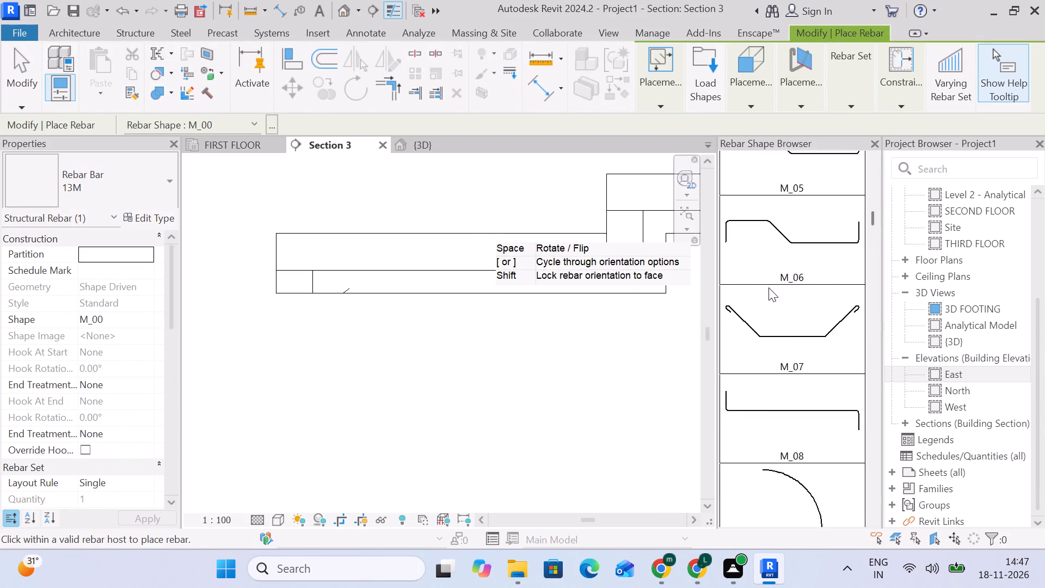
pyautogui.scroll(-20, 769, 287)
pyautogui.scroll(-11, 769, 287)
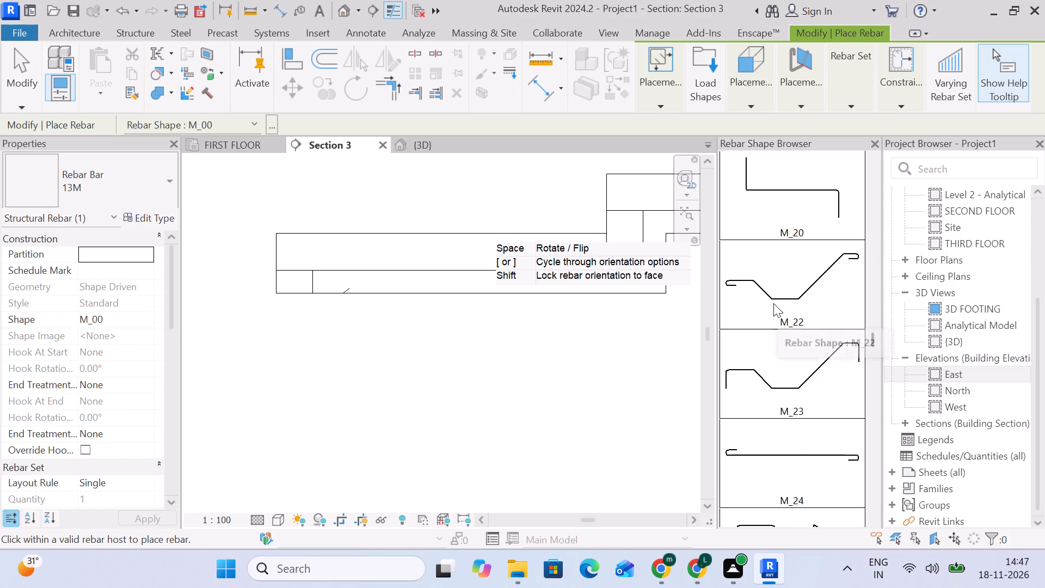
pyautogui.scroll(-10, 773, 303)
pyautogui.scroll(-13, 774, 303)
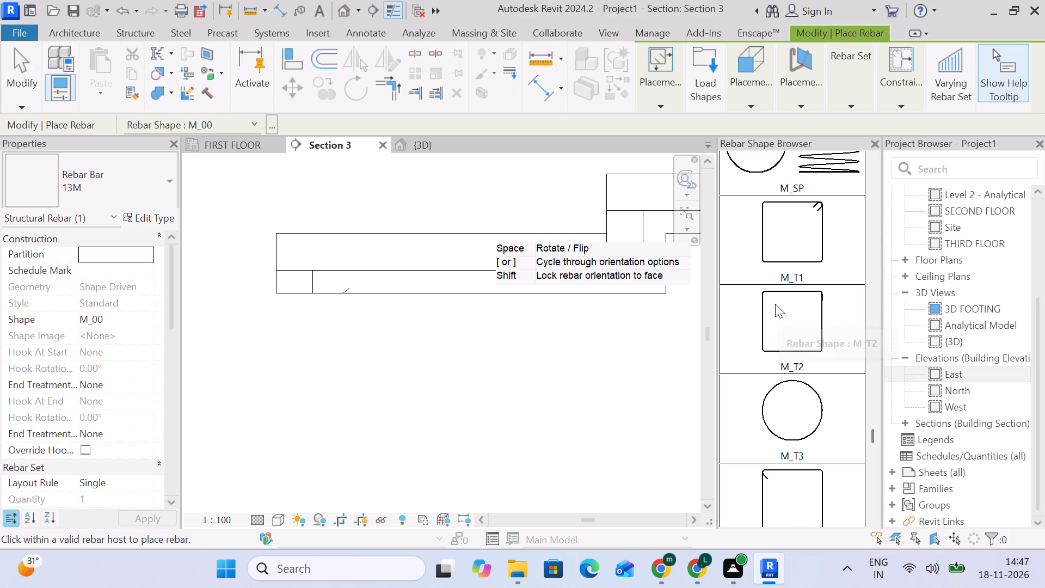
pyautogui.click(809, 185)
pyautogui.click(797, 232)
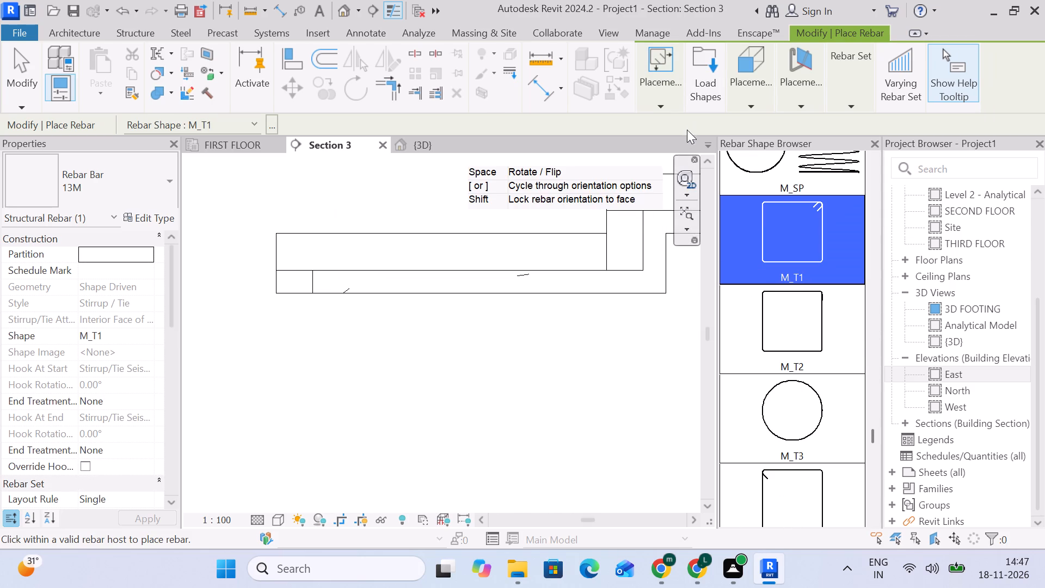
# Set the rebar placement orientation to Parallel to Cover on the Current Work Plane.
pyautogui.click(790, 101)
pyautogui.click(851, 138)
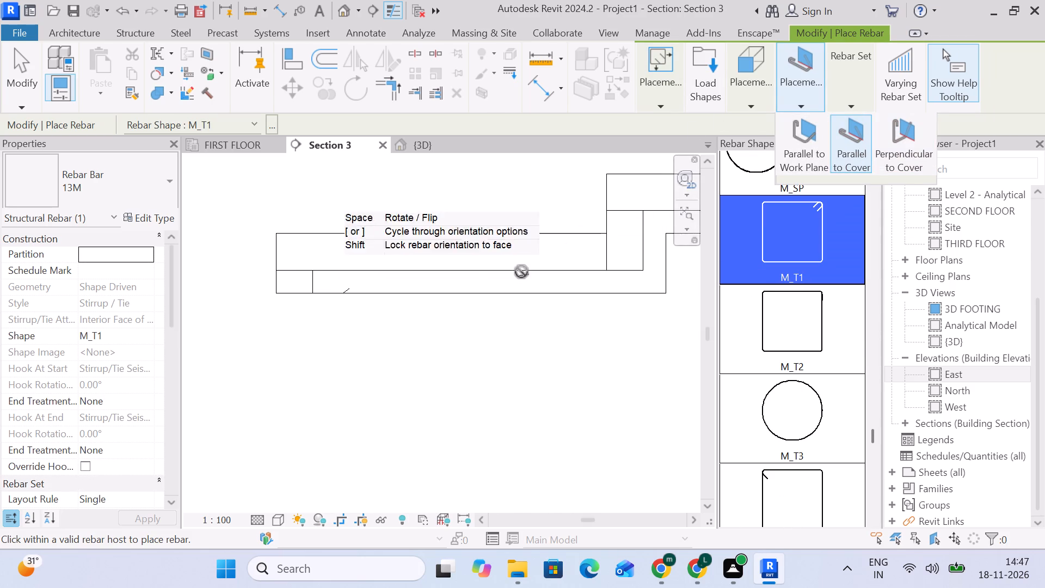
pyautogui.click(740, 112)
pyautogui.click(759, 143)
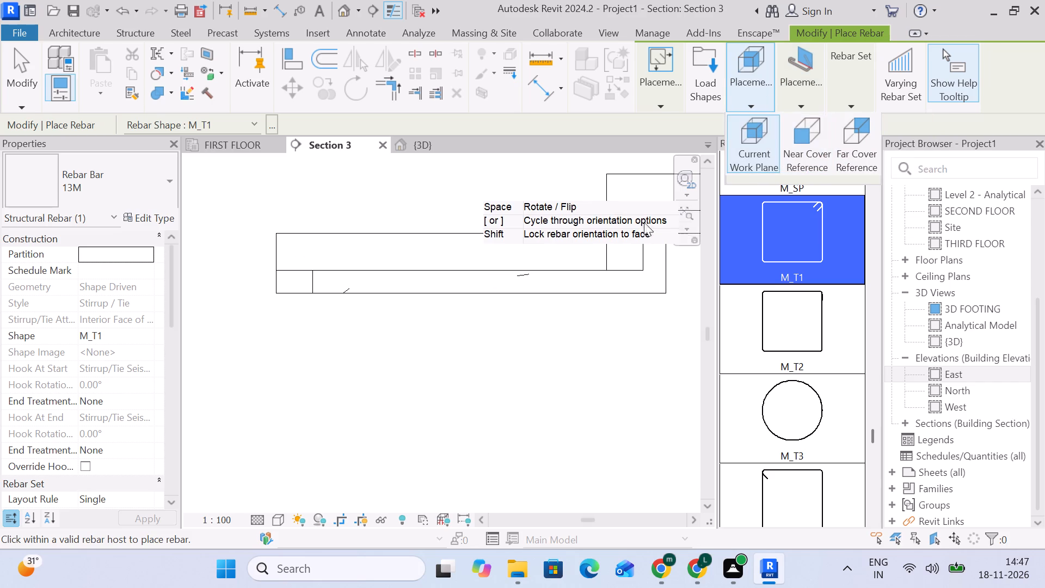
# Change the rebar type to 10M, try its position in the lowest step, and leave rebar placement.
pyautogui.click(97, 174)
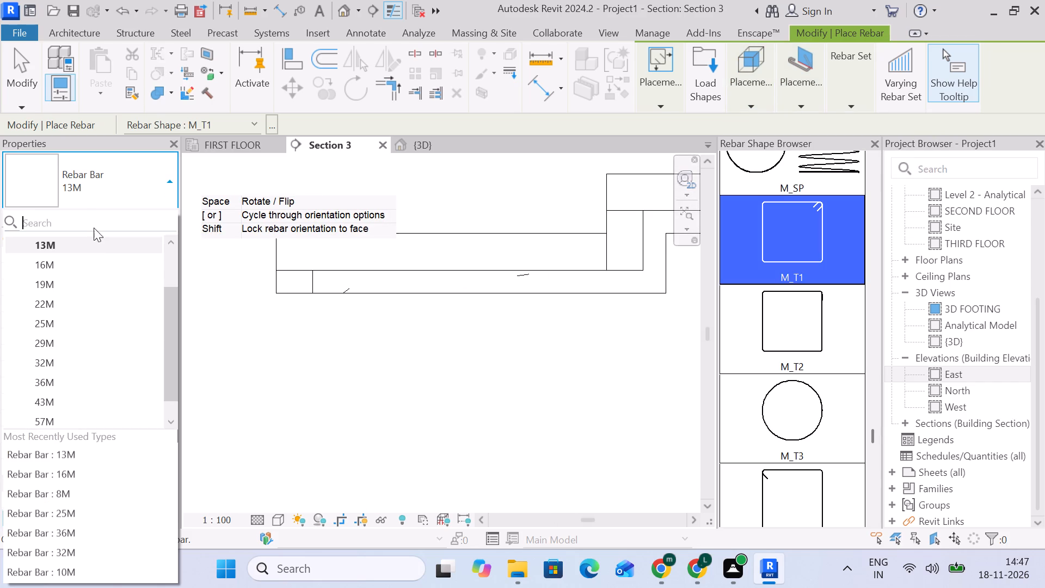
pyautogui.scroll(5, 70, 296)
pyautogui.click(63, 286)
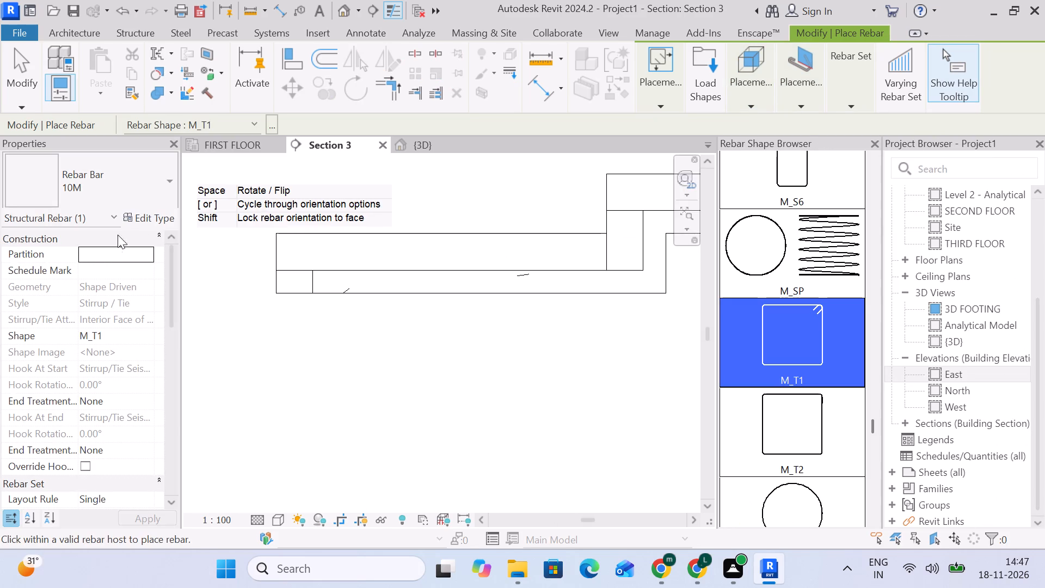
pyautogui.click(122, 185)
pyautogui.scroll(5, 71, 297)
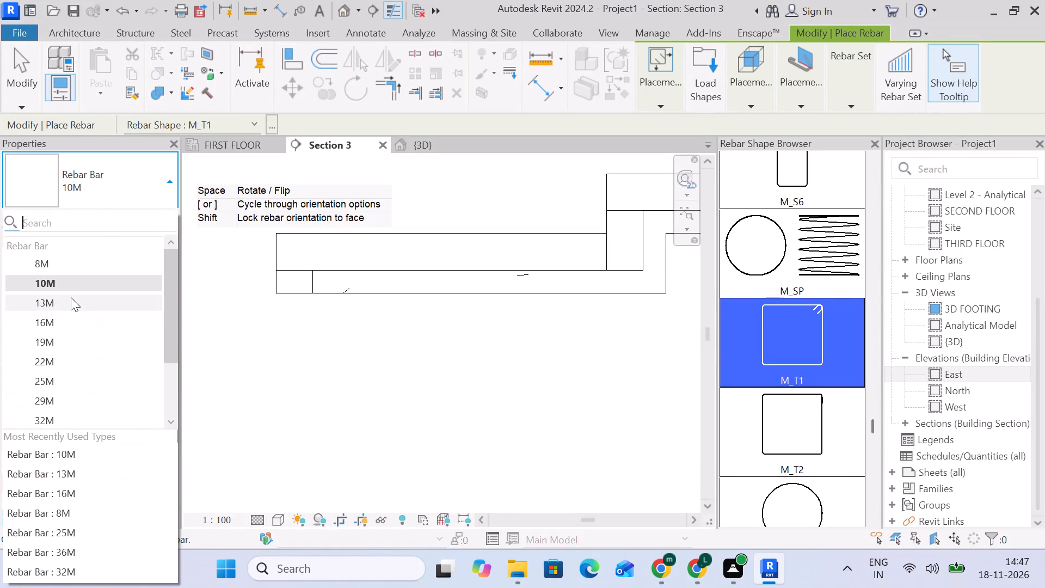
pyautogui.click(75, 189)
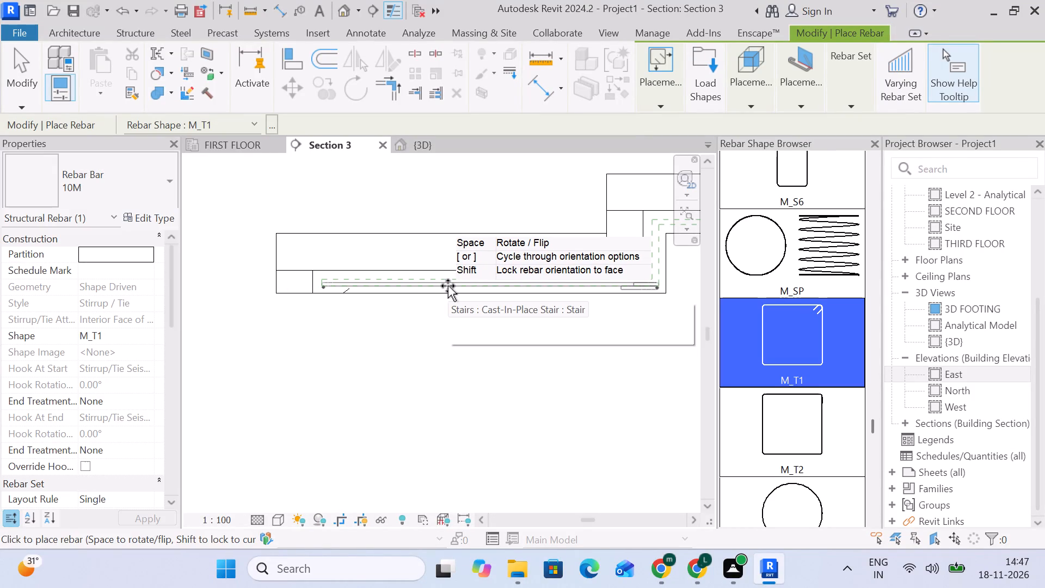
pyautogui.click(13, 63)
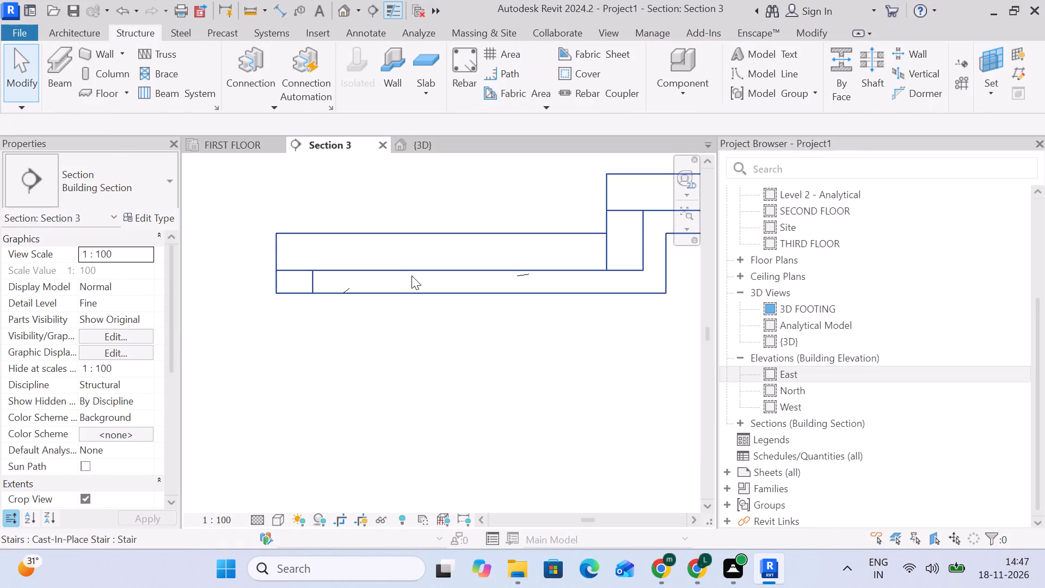
# Assign the STAIRS <25 mm> rebar cover setting to the whole cast-in-place stair.
pyautogui.click(411, 275)
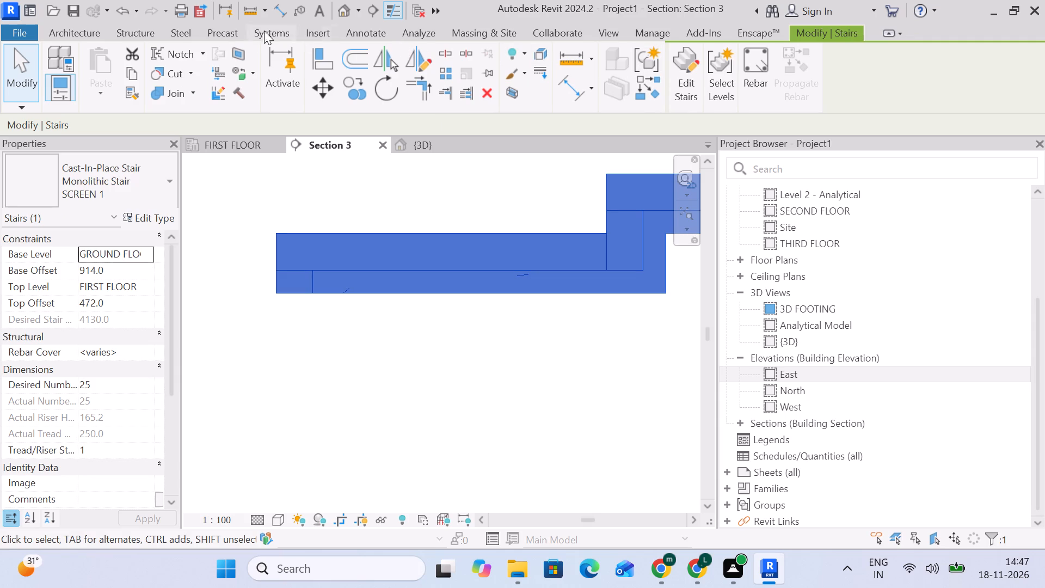
pyautogui.click(142, 32)
pyautogui.click(547, 75)
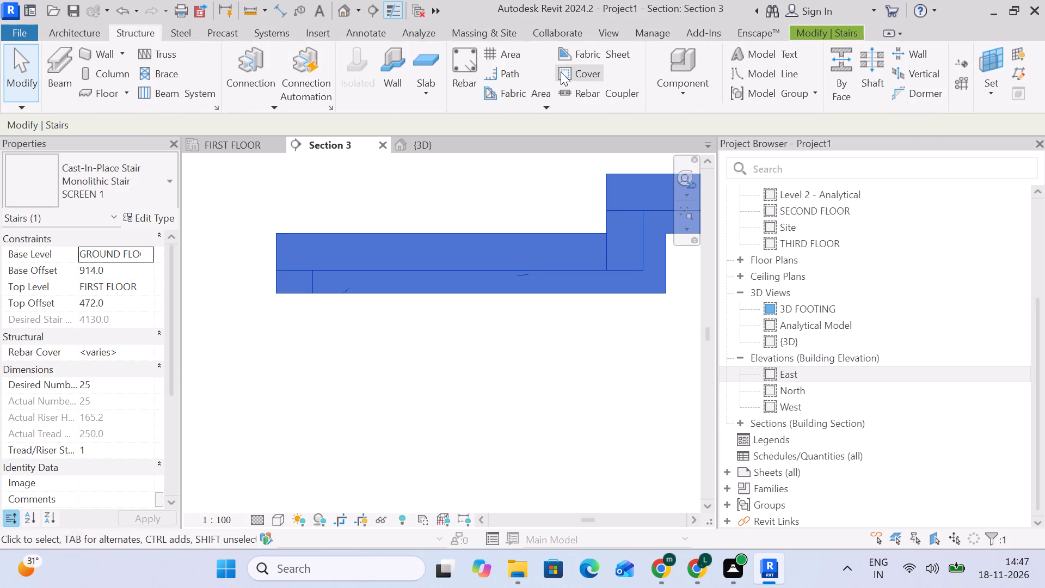
pyautogui.click(561, 72)
pyautogui.click(527, 256)
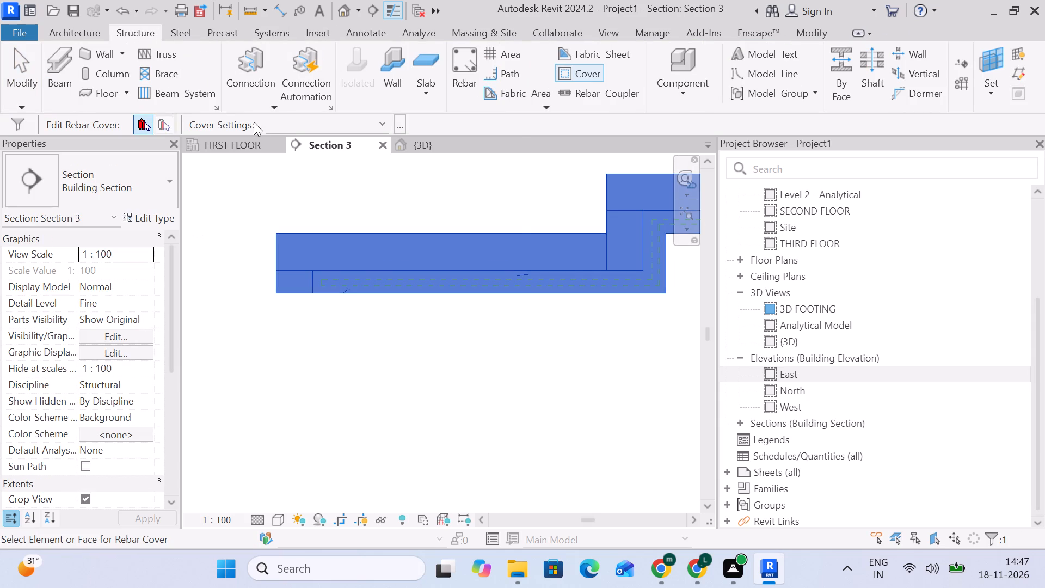
pyautogui.moveTo(271, 120); pyautogui.dragTo(281, 120)
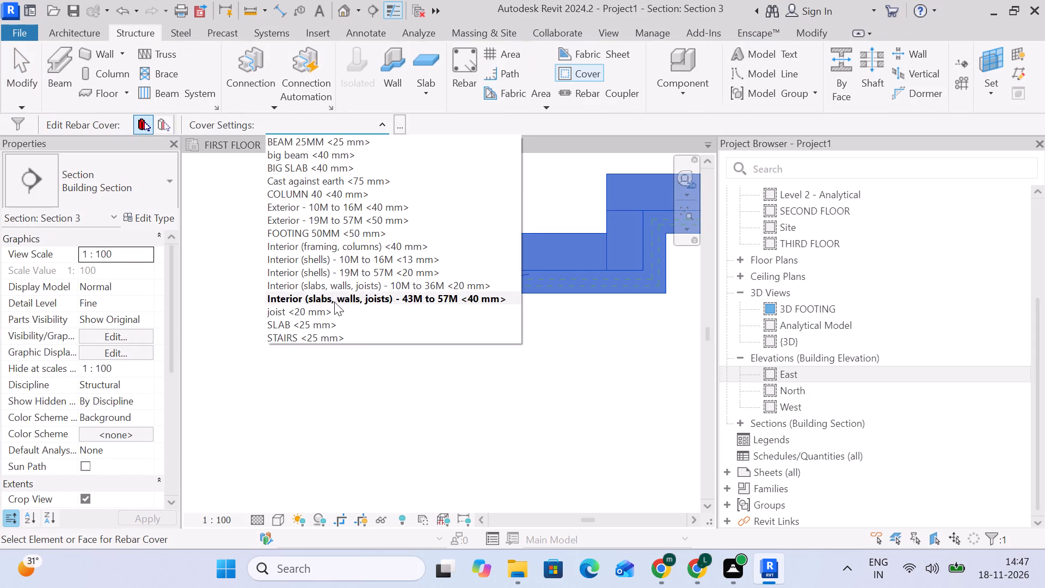
pyautogui.click(324, 334)
pyautogui.click(455, 313)
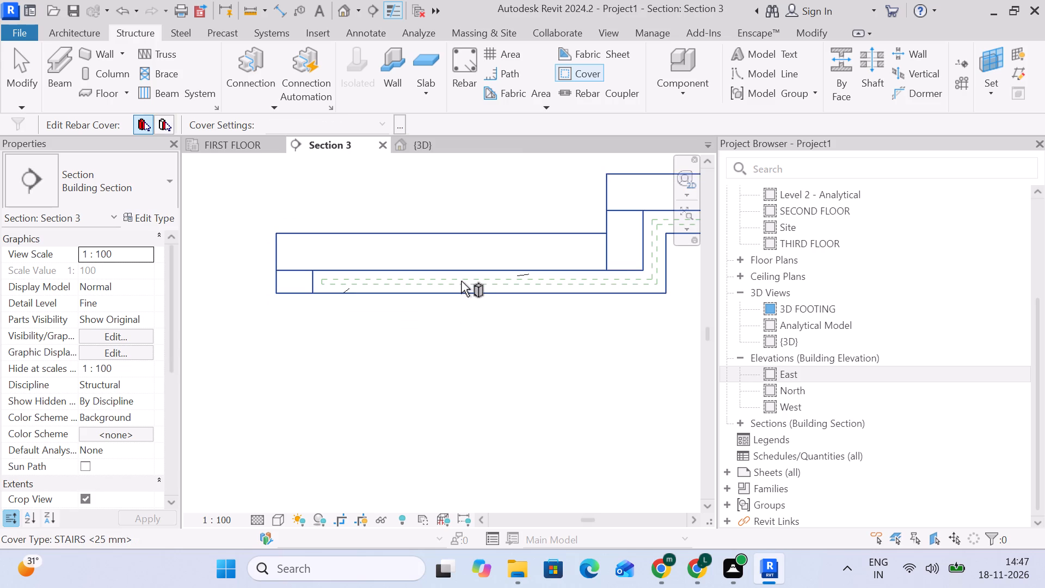
pyautogui.click(461, 281)
pyautogui.click(461, 281)
pyautogui.click(475, 323)
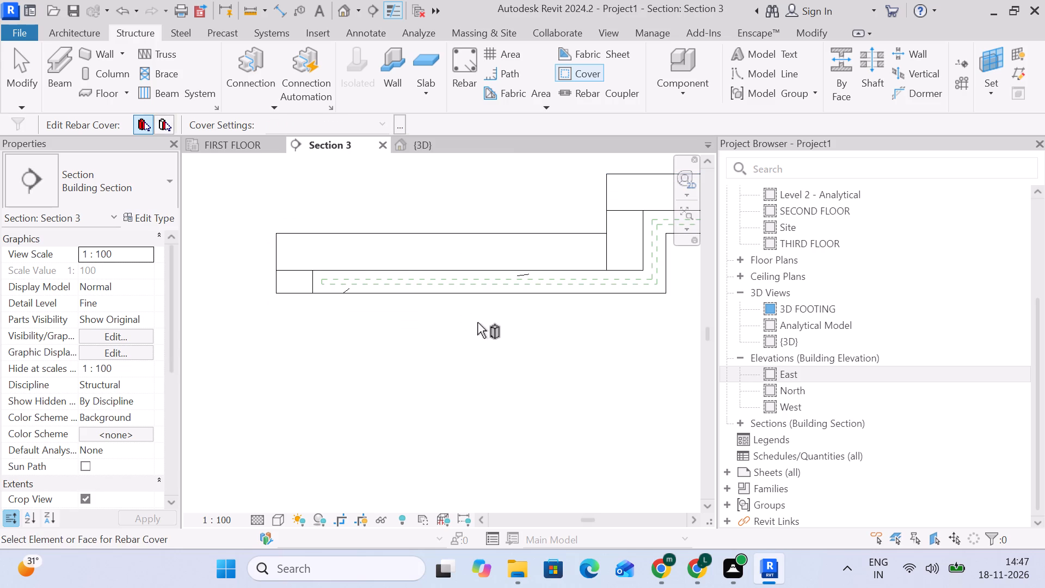
# Leave rebar cover editing and undo the recent stair edits back to the thin stepped stair with the 64 mm thickness dimension.
pyautogui.scroll(-4, 546, 305)
pyautogui.moveTo(581, 303); pyautogui.dragTo(383, 310, button='middle')
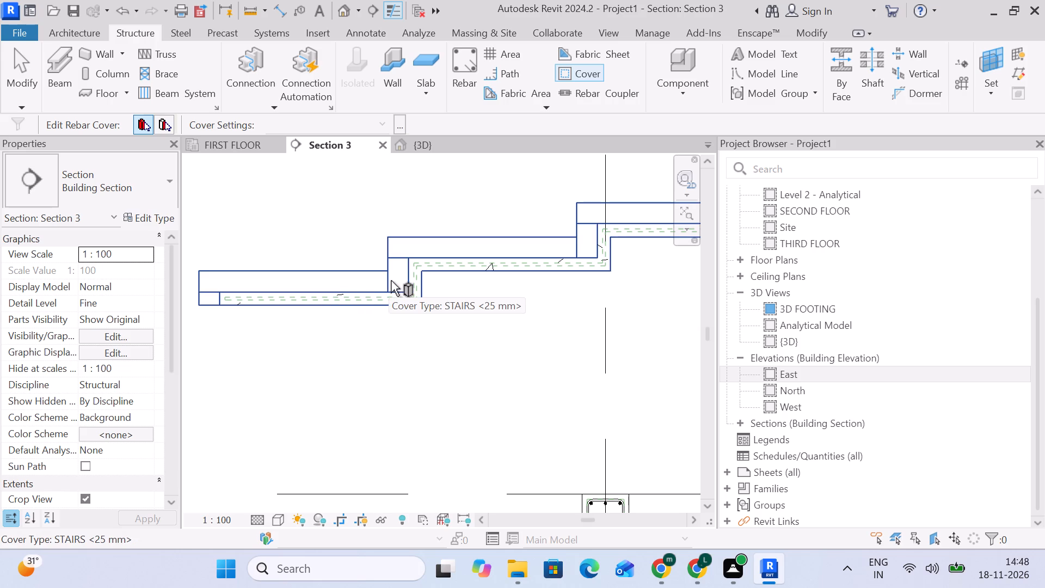
pyautogui.click(25, 90)
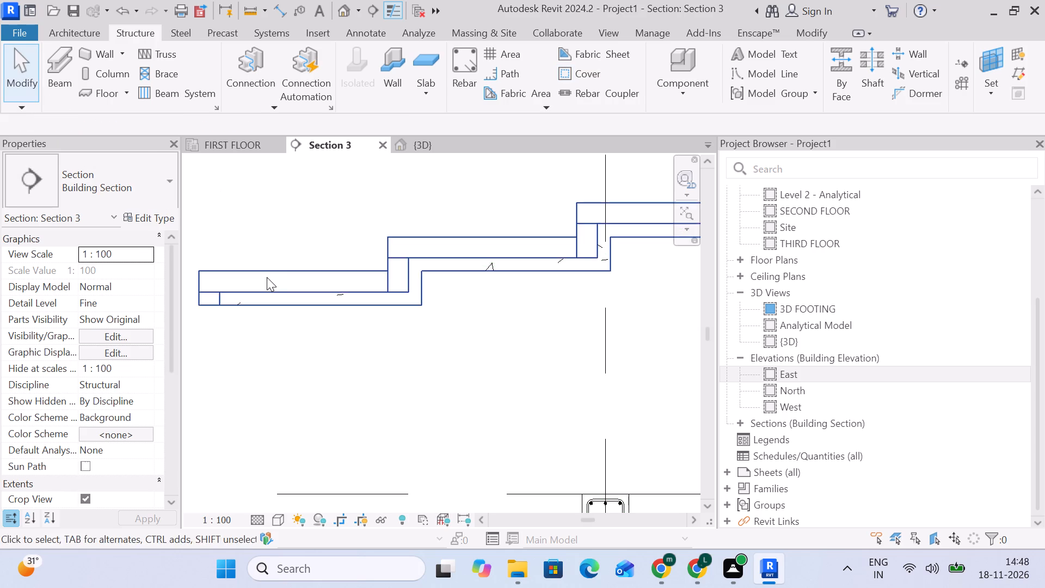
pyautogui.click(267, 277)
pyautogui.moveTo(278, 332); pyautogui.dragTo(339, 331, button='middle')
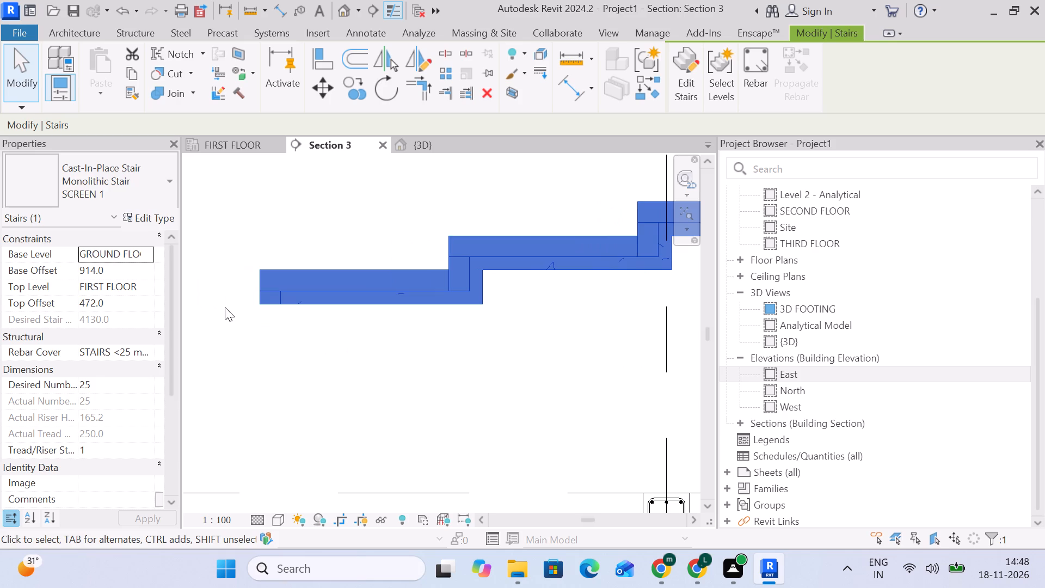
pyautogui.click(358, 342)
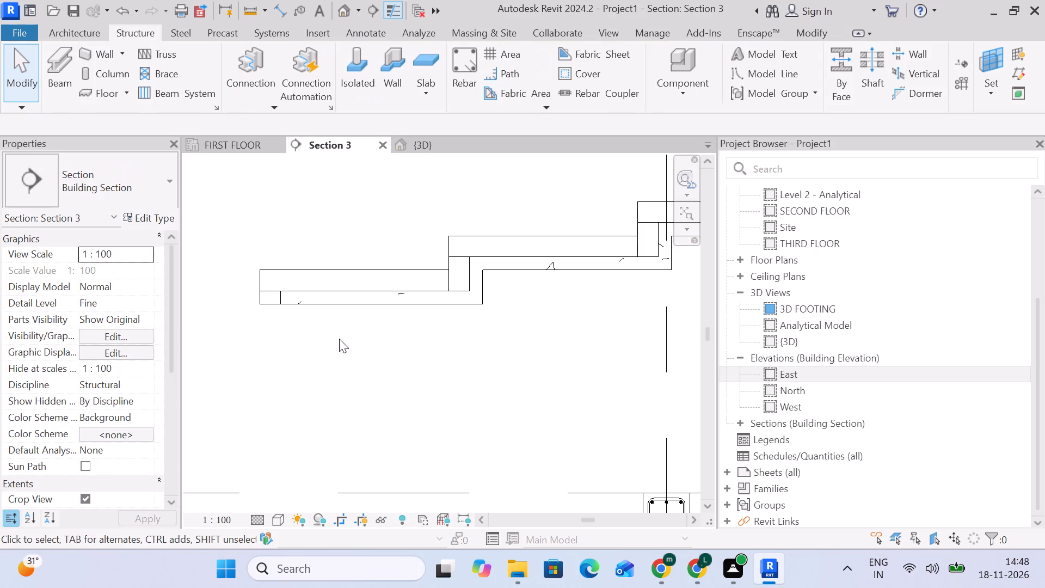
pyautogui.hotkey('ctrl', 'z')
pyautogui.hotkey('ctrl', 'z')
pyautogui.hotkey('ctrl', 'z')
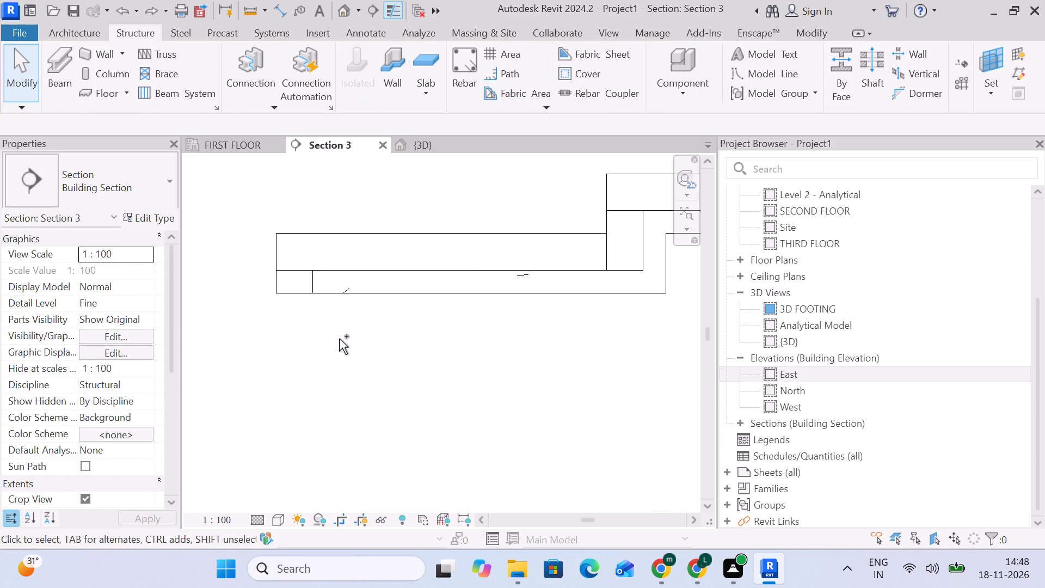
pyautogui.hotkey('ctrl', 'z')
pyautogui.hotkey('ctrl', 'z')
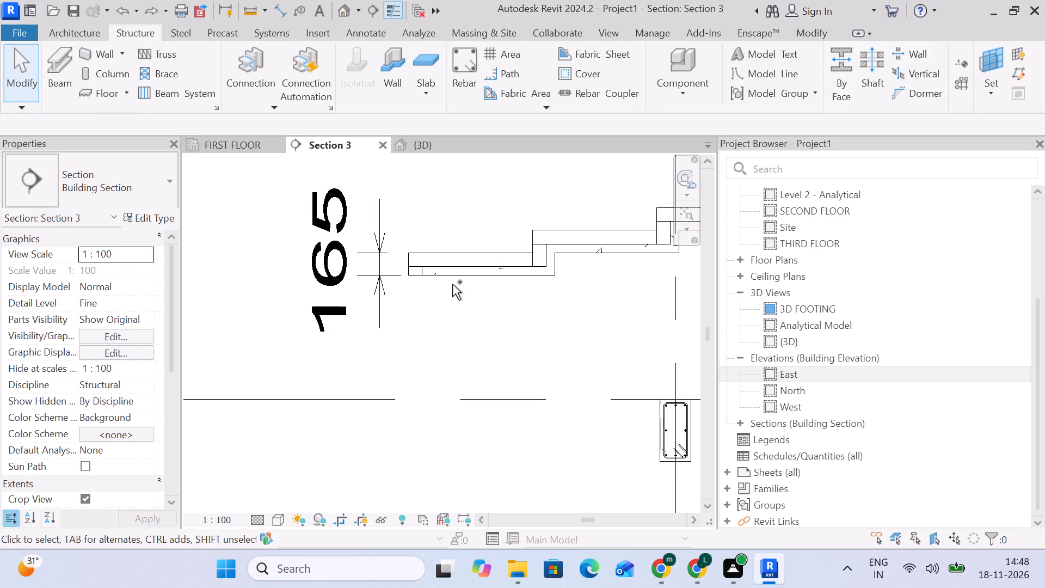
pyautogui.hotkey('ctrl', 'z')
pyautogui.hotkey('ctrl', 'z')
pyautogui.hotkey('ctrl', 'z')
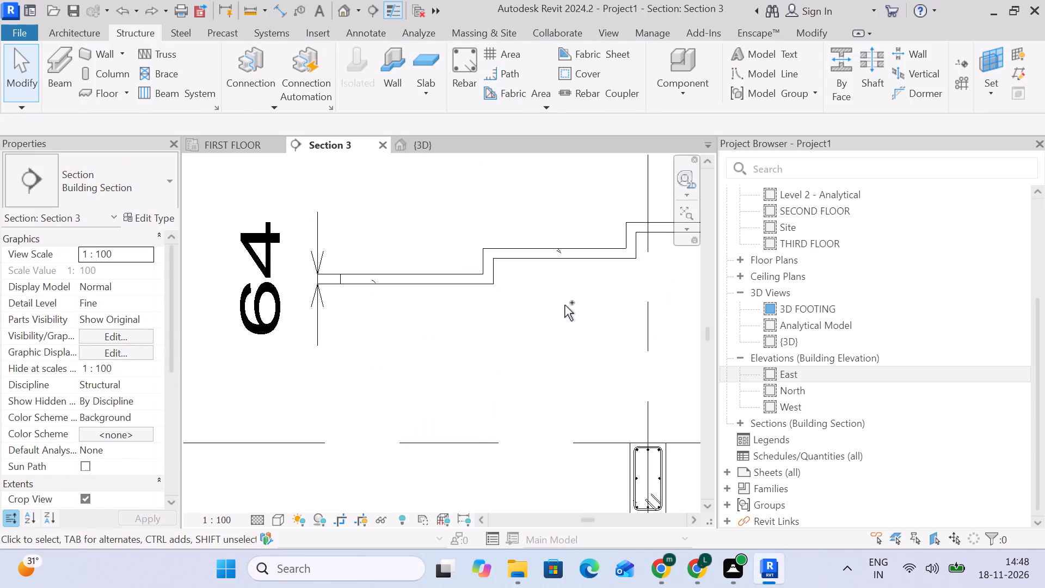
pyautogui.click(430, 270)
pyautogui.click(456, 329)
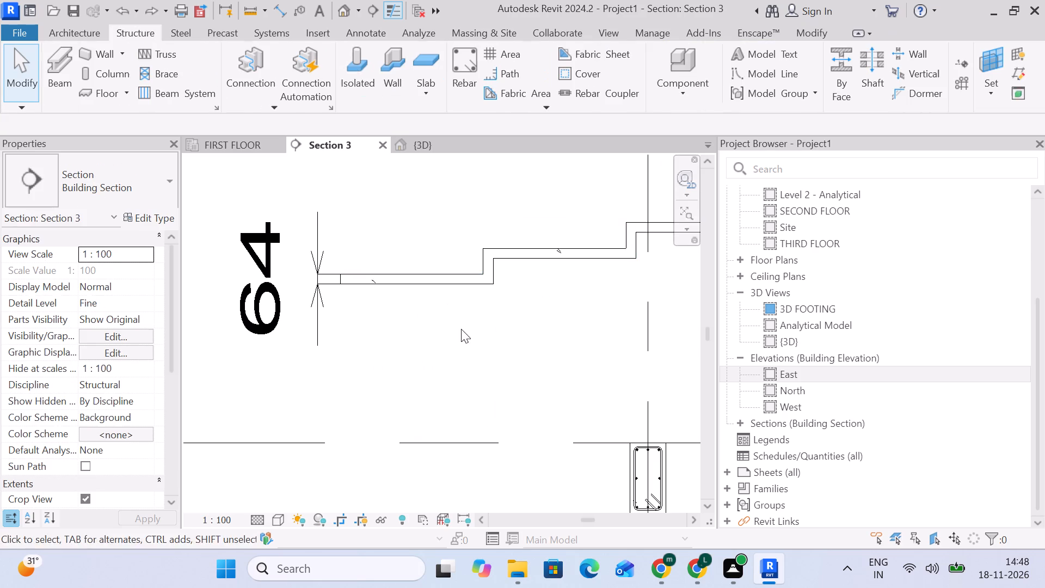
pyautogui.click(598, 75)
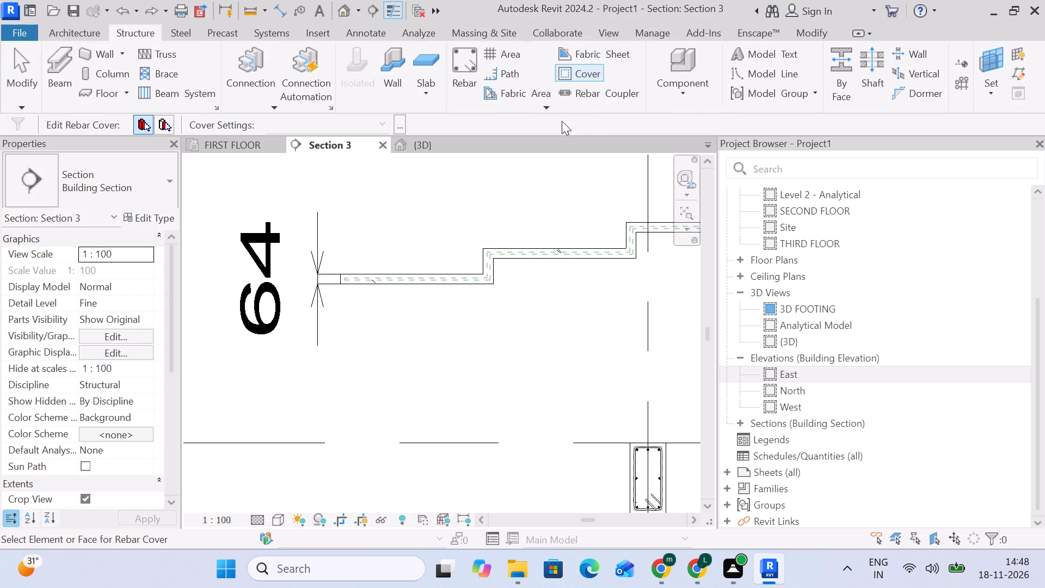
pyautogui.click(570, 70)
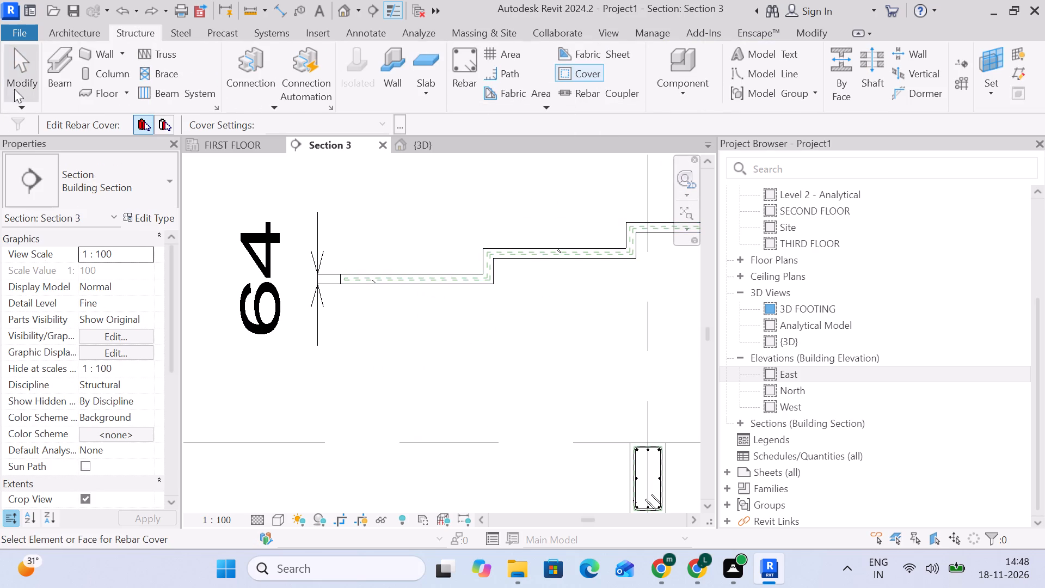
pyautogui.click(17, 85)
# Set the structural depth of the selected stair's 3/4" Nosing run type to 4" (101.6 mm).
pyautogui.click(403, 283)
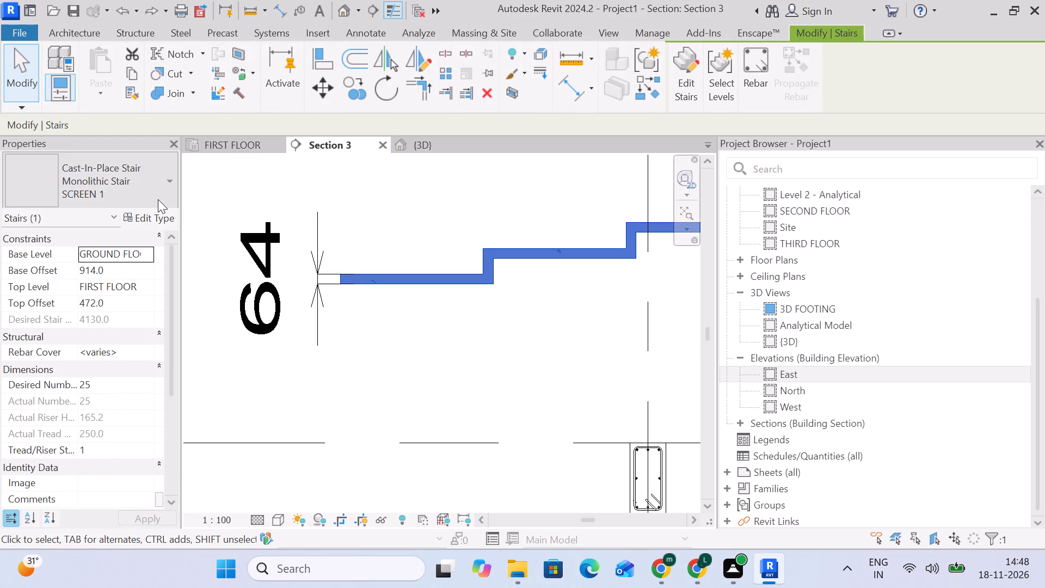
pyautogui.click(157, 214)
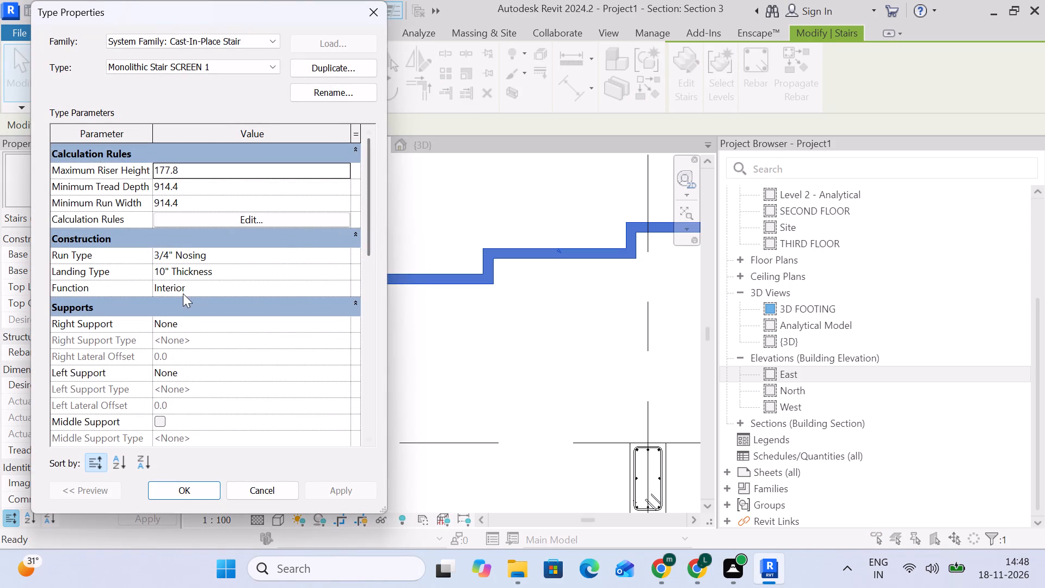
pyautogui.click(341, 256)
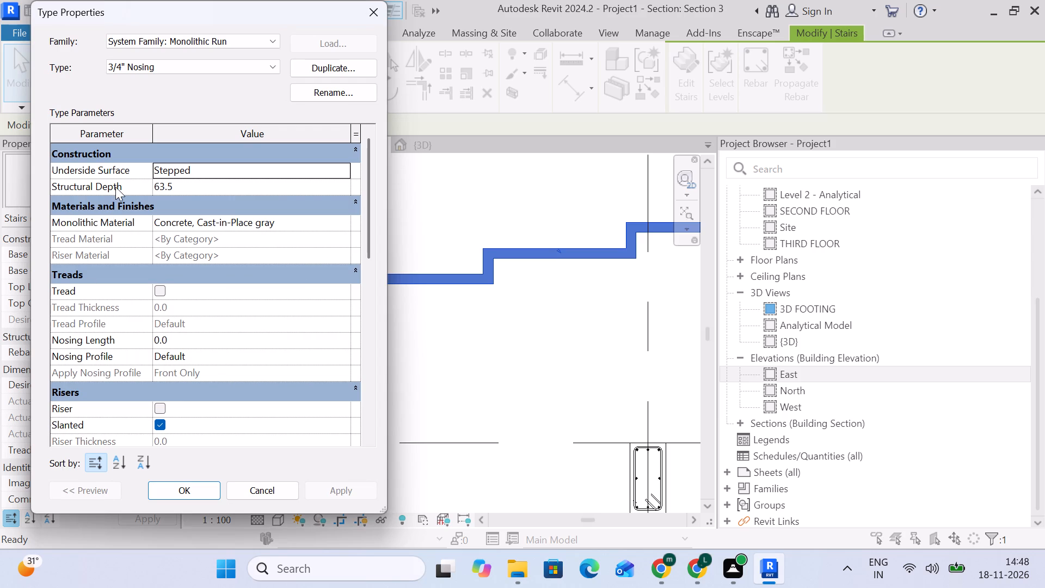
pyautogui.click(210, 189)
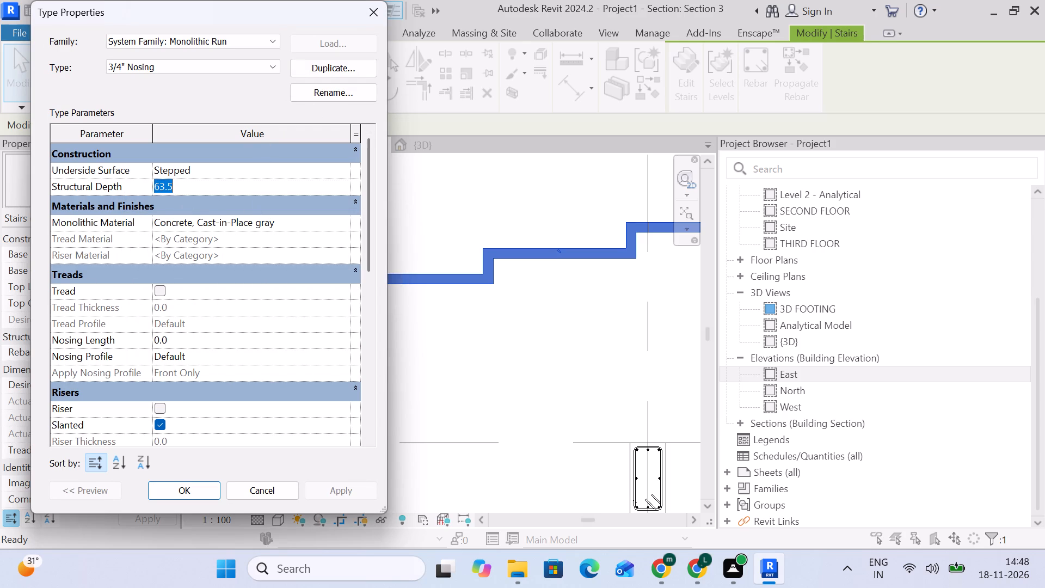
pyautogui.press('4')
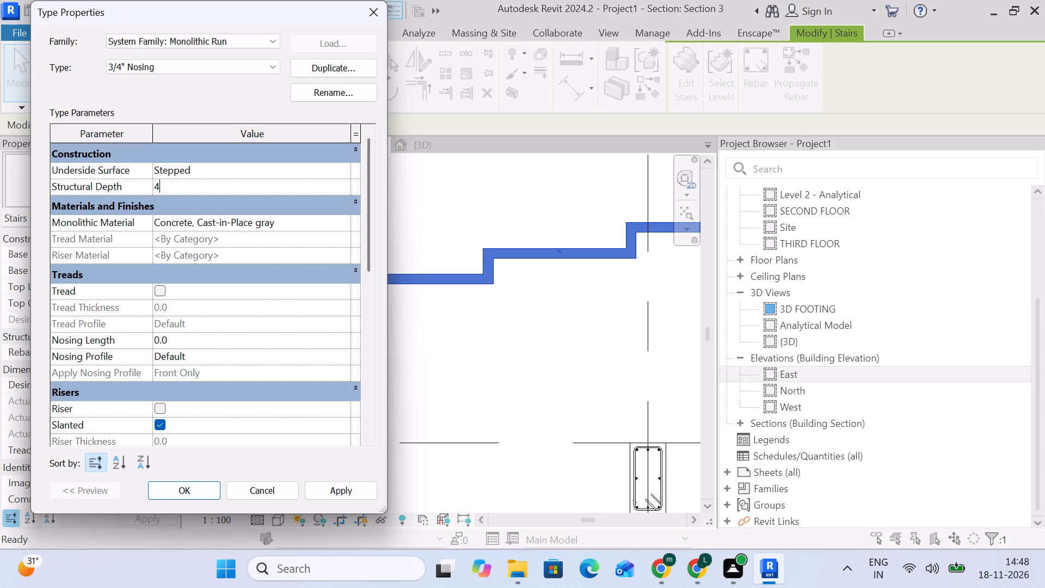
pyautogui.hotkey('shift', '"')
pyautogui.press('Return')
pyautogui.click(355, 488)
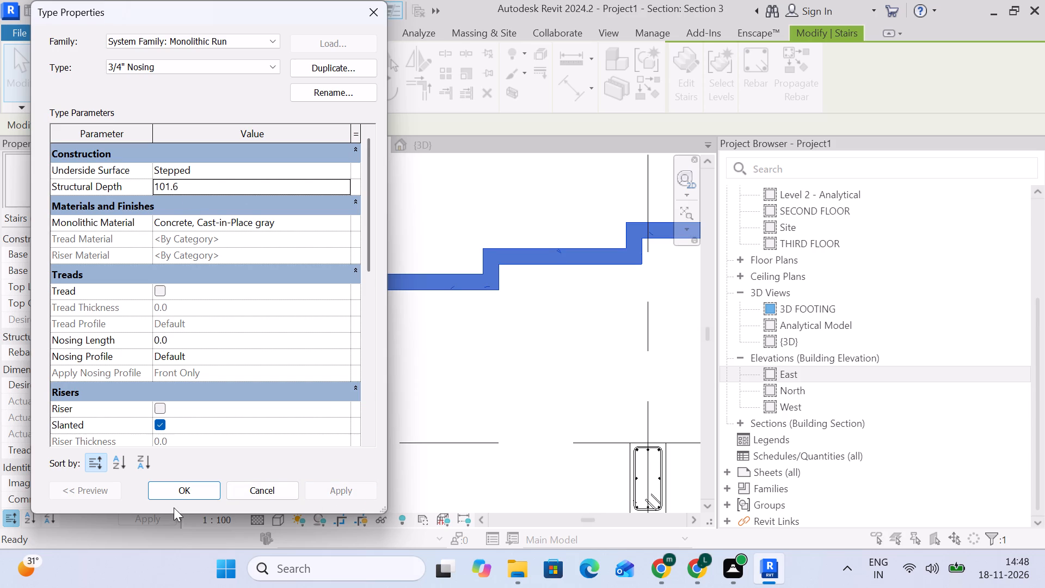
pyautogui.click(179, 489)
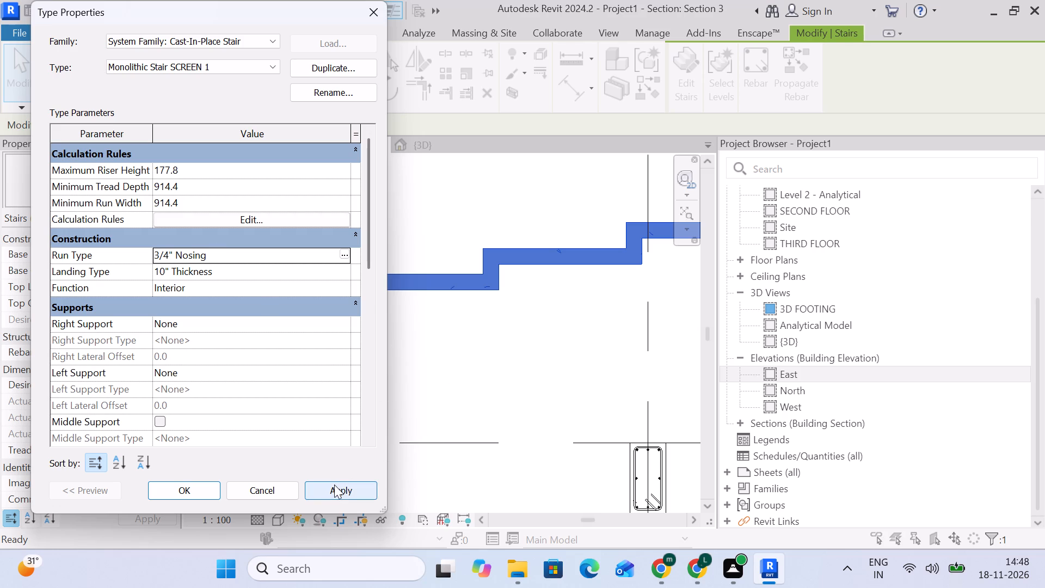
pyautogui.click(359, 489)
pyautogui.click(198, 488)
# Examine the thickened stair in section from its lowest step up to where it meets the first-floor beam.
pyautogui.scroll(6, 348, 291)
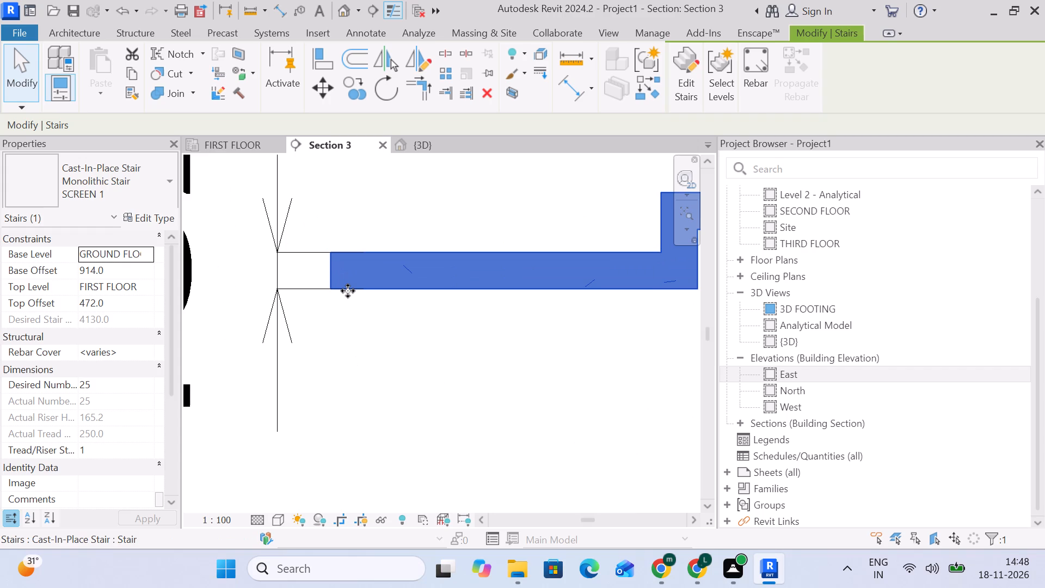
pyautogui.scroll(-6, 365, 293)
pyautogui.click(491, 326)
pyautogui.scroll(-6, 524, 332)
pyautogui.moveTo(525, 341); pyautogui.dragTo(230, 341, button='middle')
pyautogui.scroll(-5, 244, 342)
pyautogui.scroll(-4, 420, 350)
pyautogui.moveTo(622, 315); pyautogui.dragTo(415, 315, button='middle')
pyautogui.scroll(6, 572, 255)
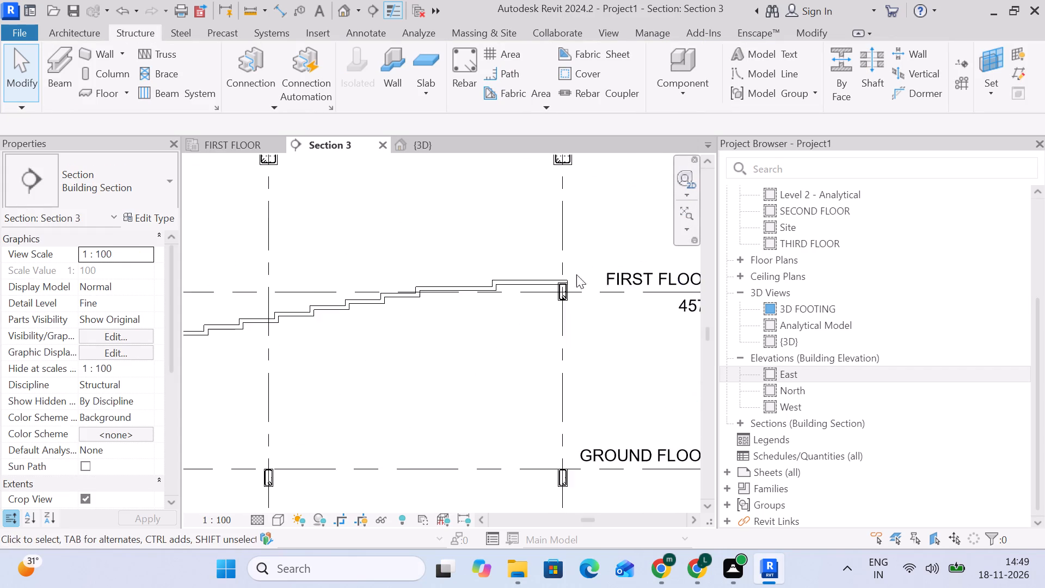
pyautogui.scroll(14, 576, 274)
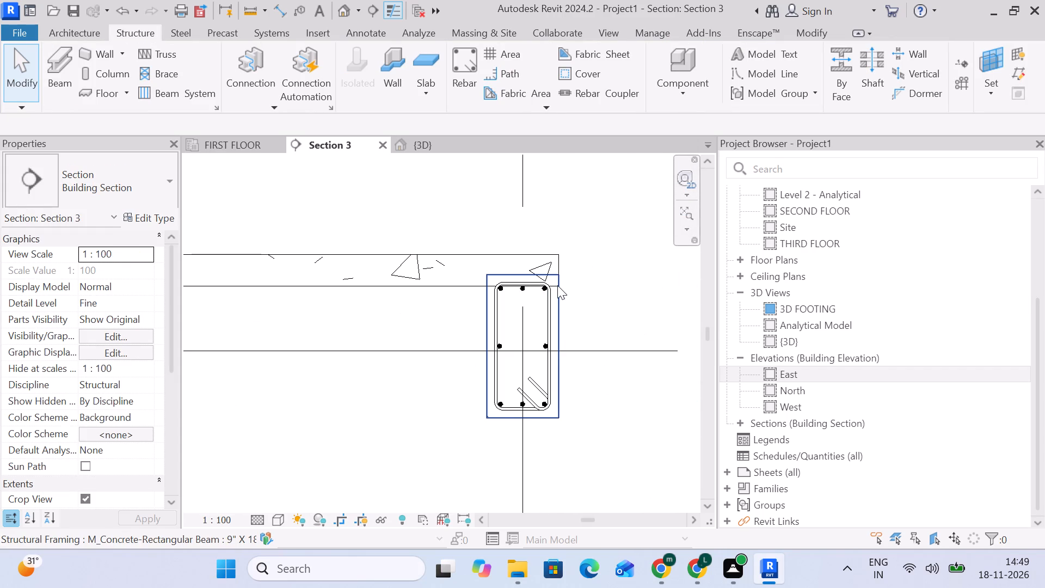
pyautogui.scroll(-6, 557, 285)
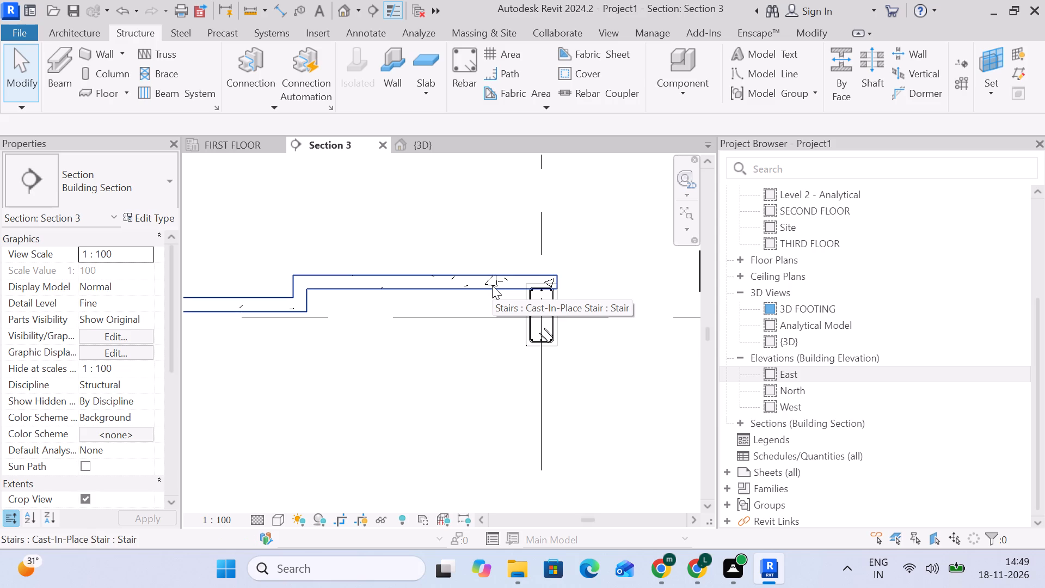
pyautogui.scroll(1, 480, 289)
pyautogui.scroll(-10, 480, 303)
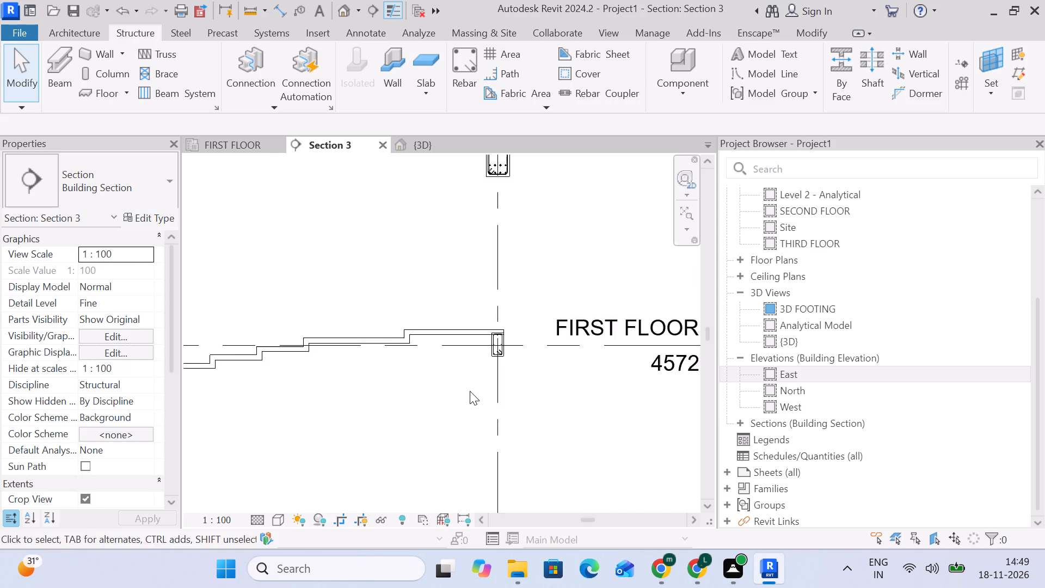
# Delete the thickness dimension at the lower end of the stair.
pyautogui.scroll(-9, 470, 391)
pyautogui.moveTo(473, 397); pyautogui.dragTo(749, 293, button='middle')
pyautogui.scroll(6, 552, 324)
pyautogui.scroll(6, 288, 320)
pyautogui.scroll(4, 480, 308)
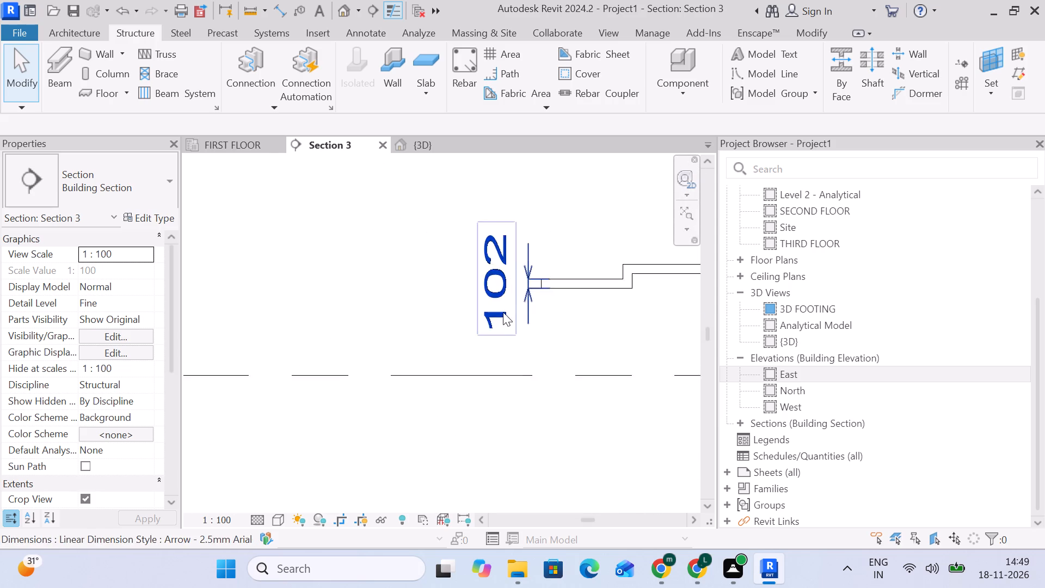
pyautogui.scroll(5, 564, 298)
pyautogui.click(505, 271)
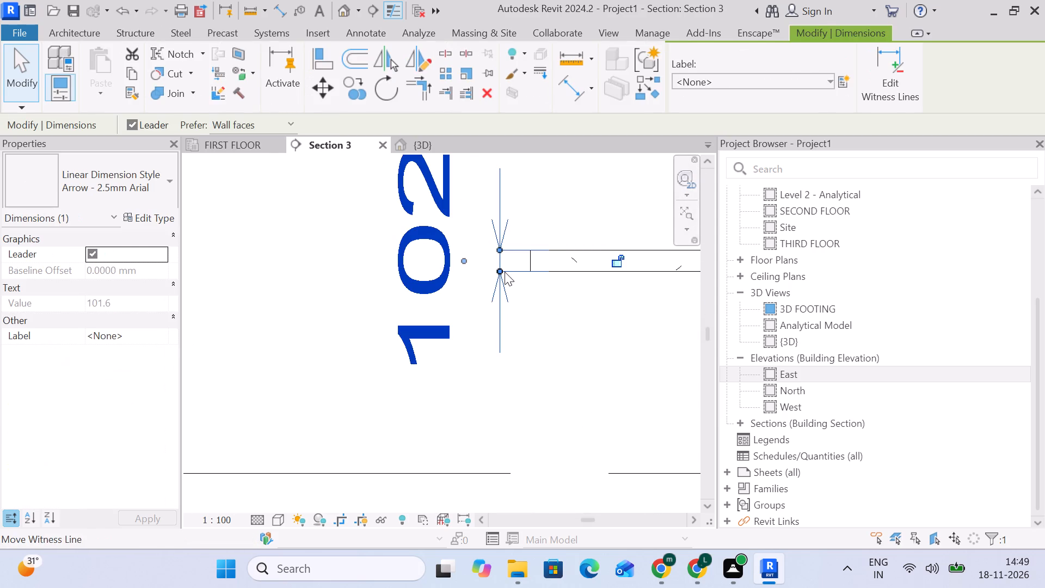
pyautogui.press('Delete')
# Assign the STAIRS <25 mm> rebar cover setting to the whole cast-in-place stair.
pyautogui.scroll(-4, 504, 272)
pyautogui.moveTo(504, 272); pyautogui.dragTo(349, 262, button='middle')
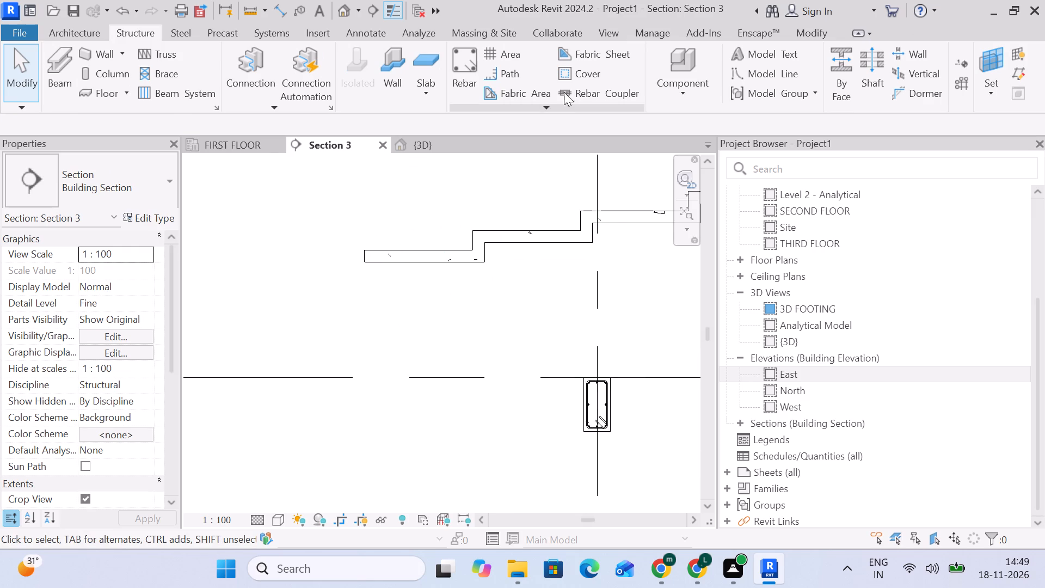
pyautogui.click(565, 72)
pyautogui.click(419, 267)
pyautogui.click(364, 119)
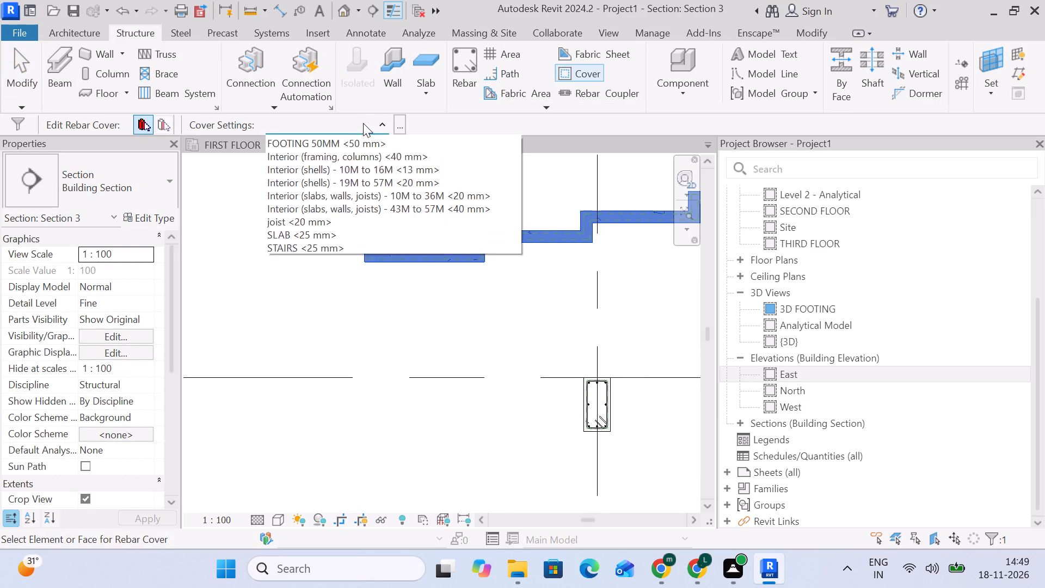
pyautogui.click(302, 336)
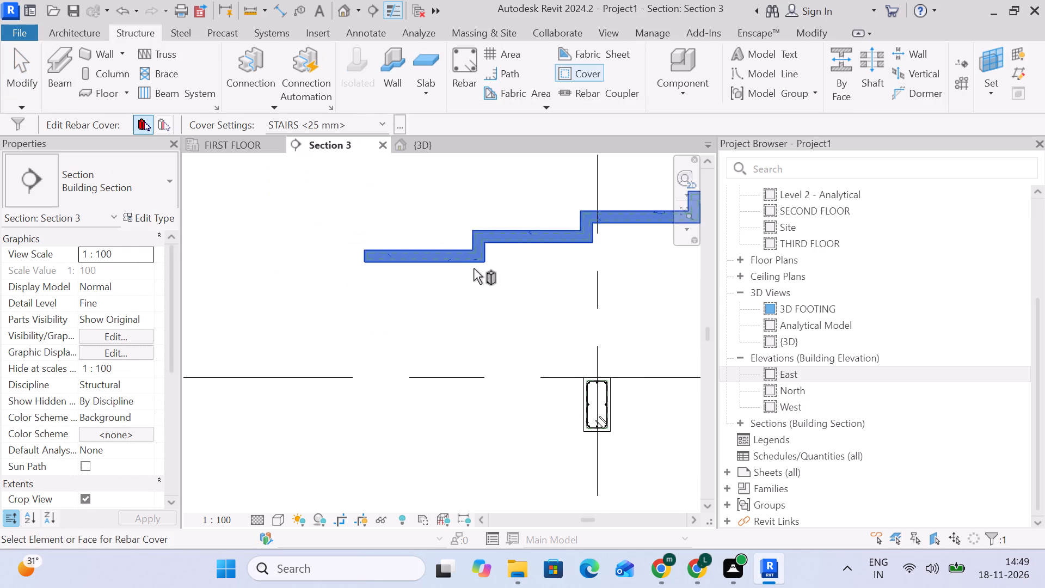
pyautogui.click(475, 273)
# Change the STAIRS rebar cover setting's value to 15 mm.
pyautogui.scroll(9, 456, 254)
pyautogui.moveTo(449, 291); pyautogui.dragTo(574, 279, button='middle')
pyautogui.scroll(4, 381, 240)
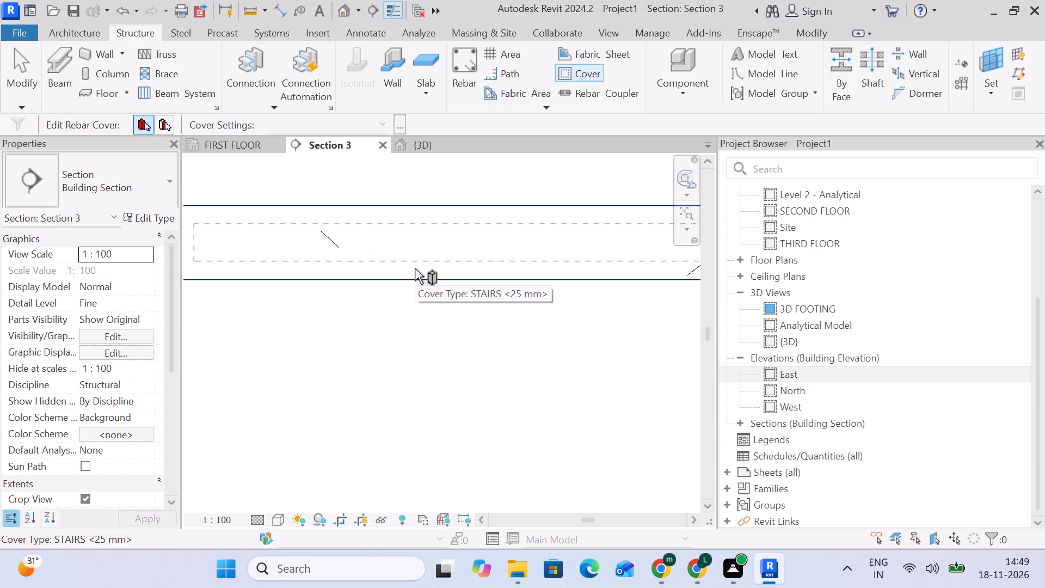
pyautogui.scroll(-4, 428, 266)
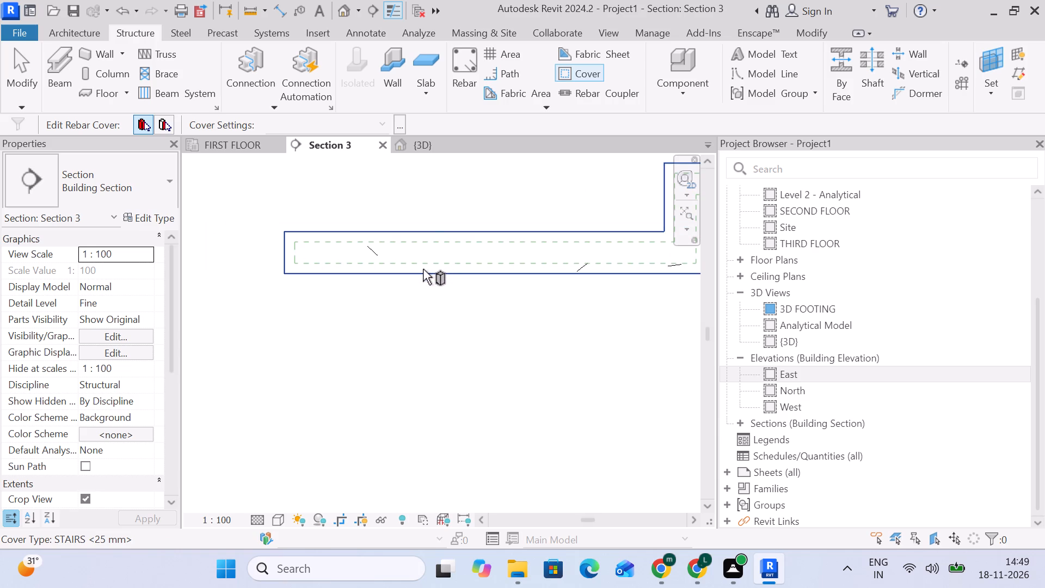
pyautogui.click(376, 124)
pyautogui.click(380, 120)
pyautogui.click(408, 245)
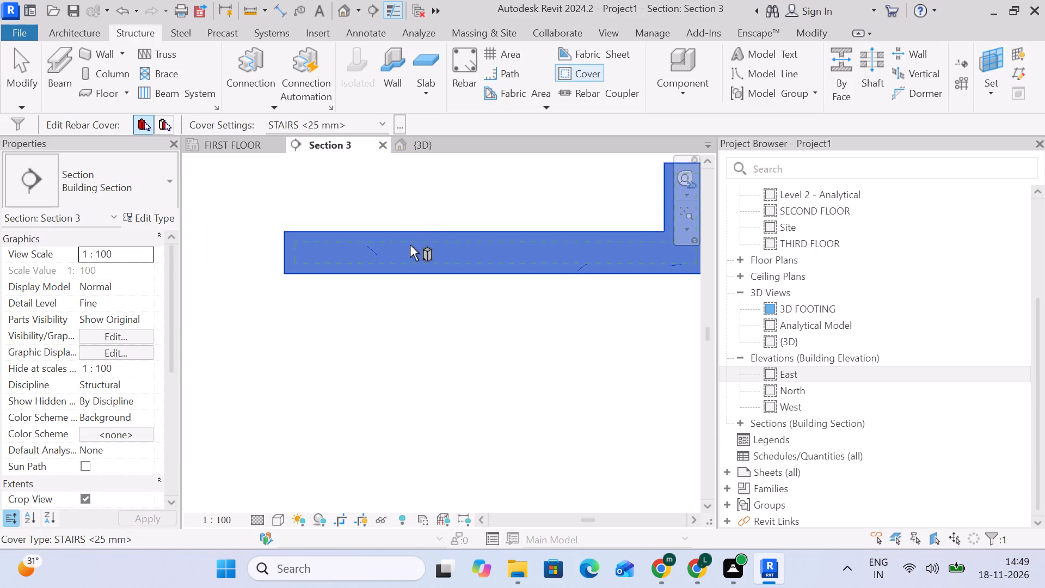
pyautogui.click(400, 122)
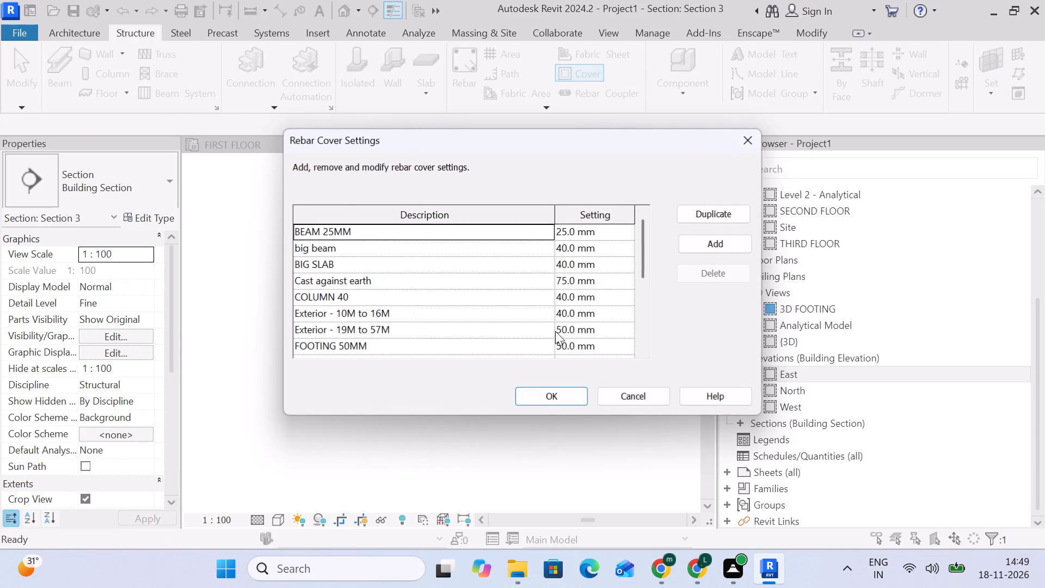
pyautogui.scroll(-6, 554, 313)
pyautogui.click(605, 329)
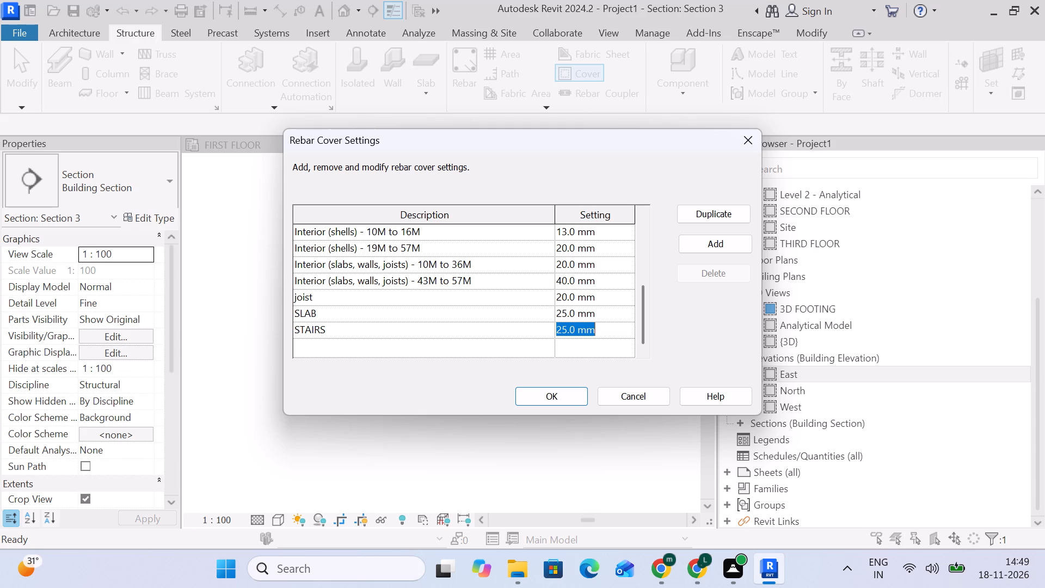
pyautogui.write('15')
pyautogui.press('Return')
pyautogui.click(579, 393)
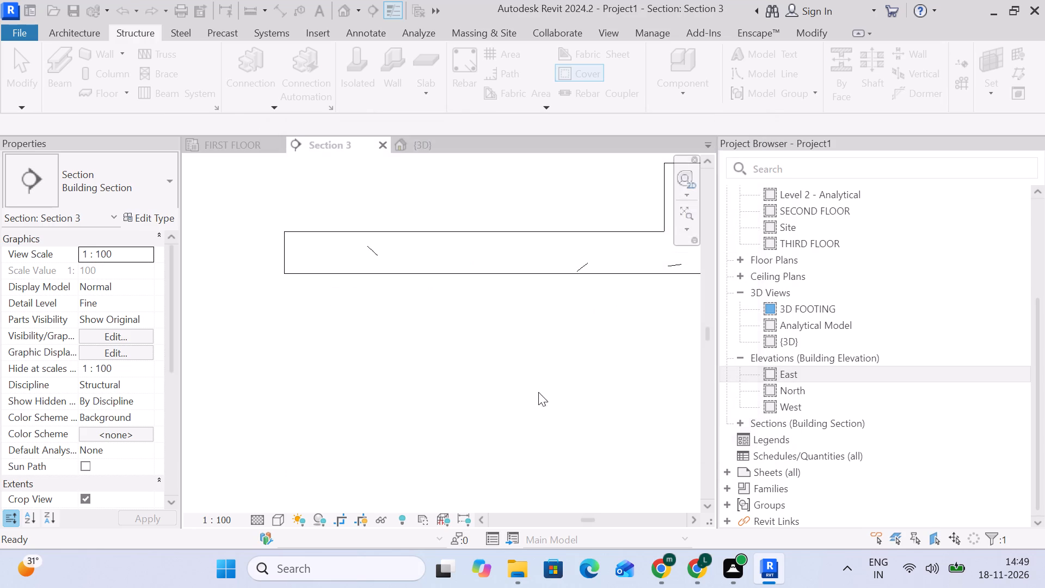
# Check the cover setting on the stair and its cover outline around the lowest steps in Section 3.
pyautogui.click(509, 260)
pyautogui.click(499, 327)
pyautogui.scroll(-5, 515, 327)
pyautogui.moveTo(612, 336); pyautogui.dragTo(496, 332, button='middle')
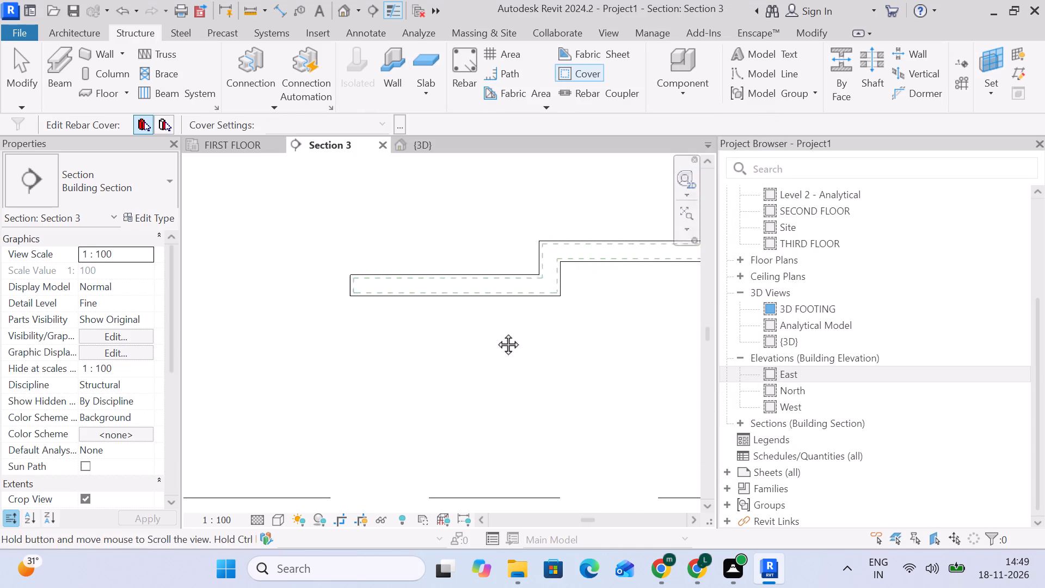
pyautogui.moveTo(496, 332); pyautogui.dragTo(452, 332, button='middle')
pyautogui.click(22, 62)
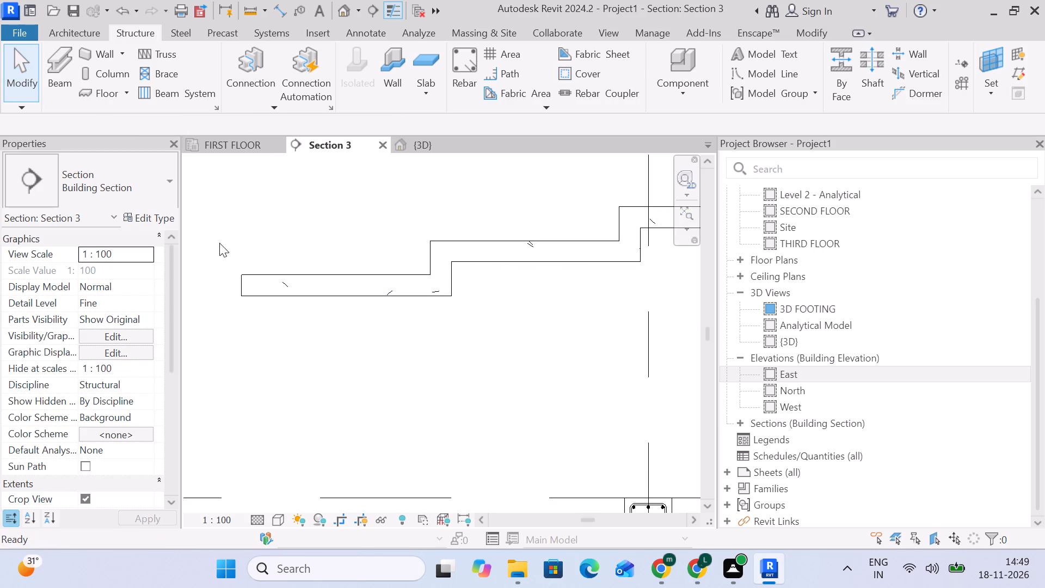
# Set up rebar placement with the closed M_T1 tie shape, oriented parallel to the work plane.
pyautogui.click(471, 69)
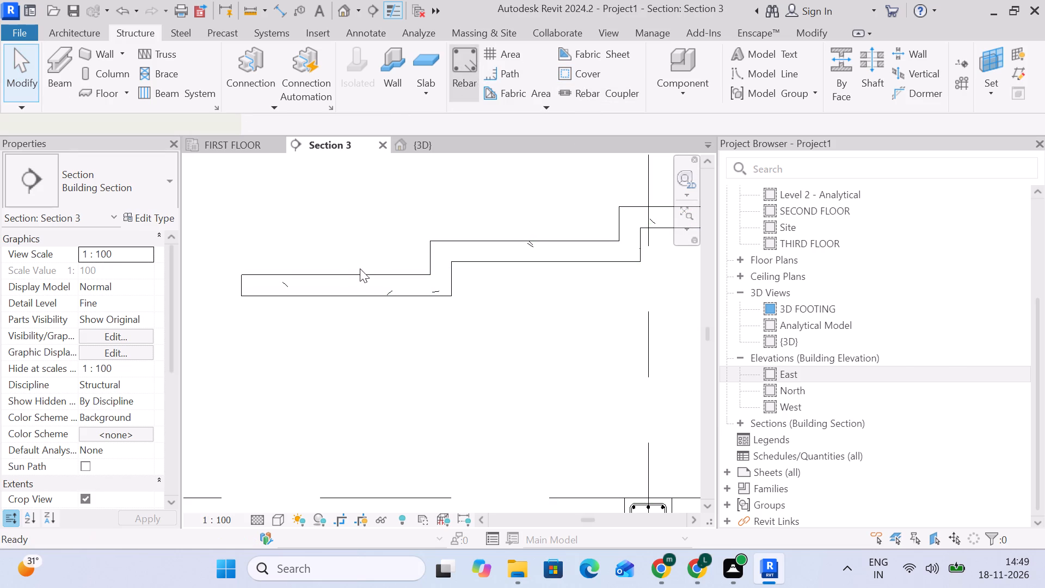
pyautogui.scroll(5, 339, 281)
pyautogui.scroll(-6, 758, 260)
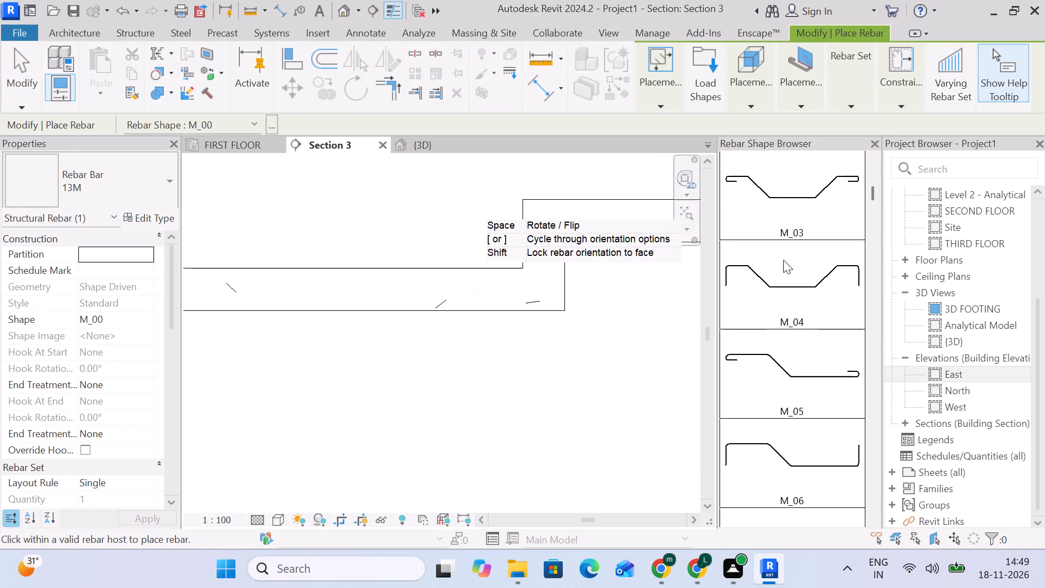
pyautogui.scroll(-20, 783, 260)
pyautogui.scroll(-20, 783, 260)
pyautogui.scroll(-9, 783, 260)
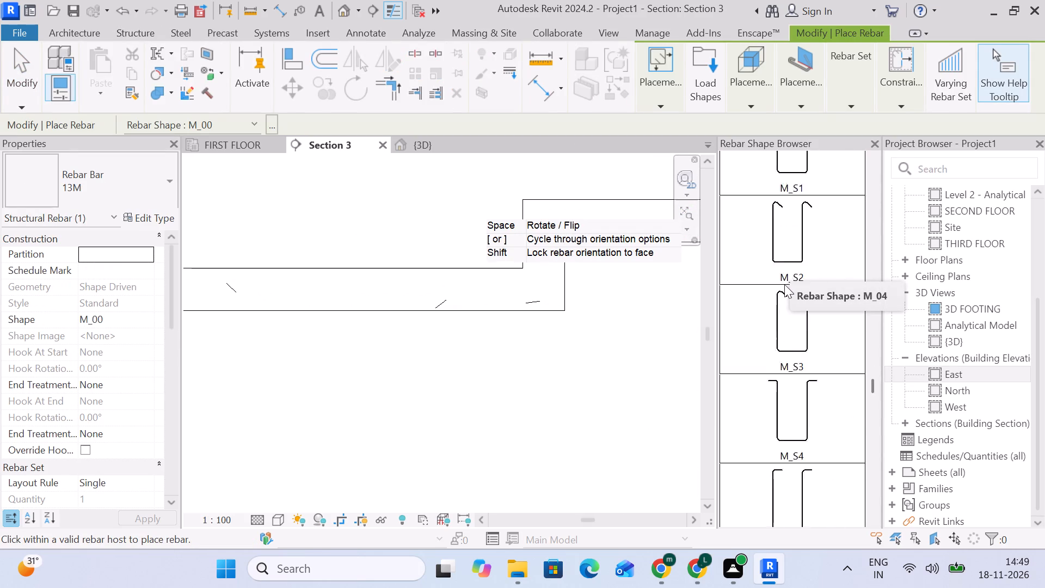
pyautogui.scroll(-15, 784, 284)
pyautogui.scroll(3, 782, 280)
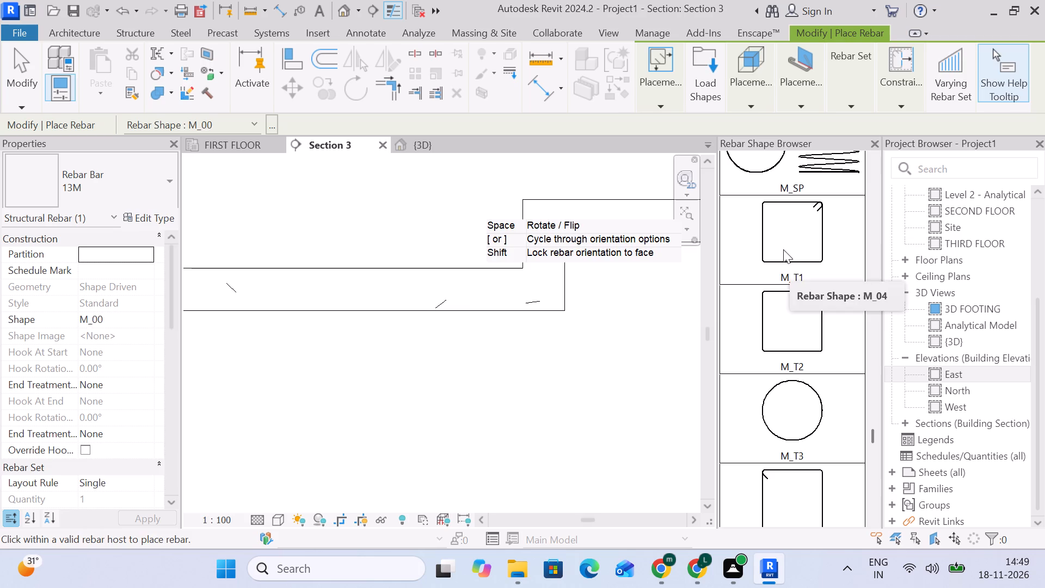
pyautogui.click(783, 249)
pyautogui.moveTo(470, 290); pyautogui.dragTo(637, 278, button='middle')
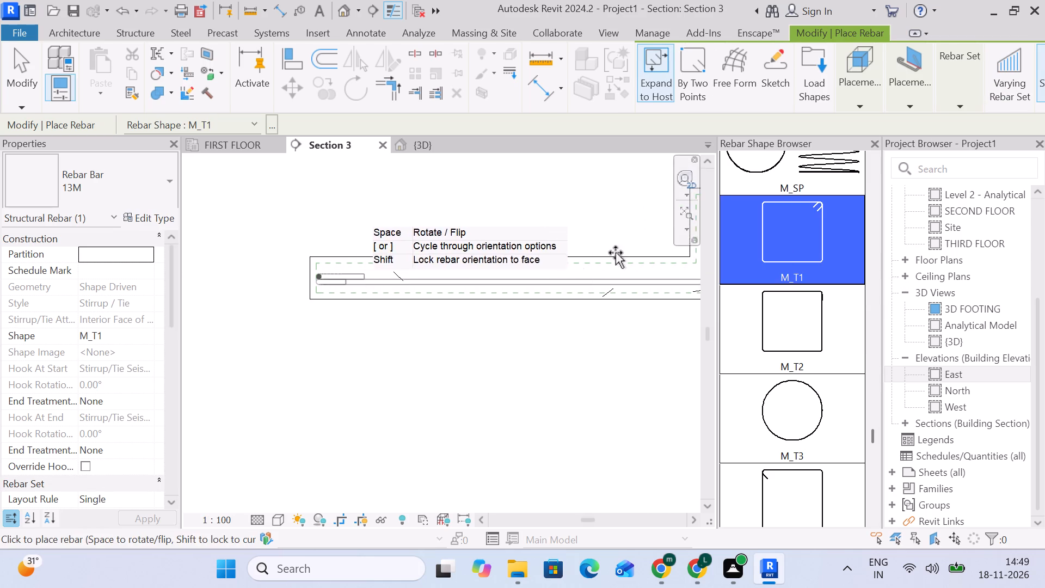
pyautogui.click(903, 102)
pyautogui.click(910, 148)
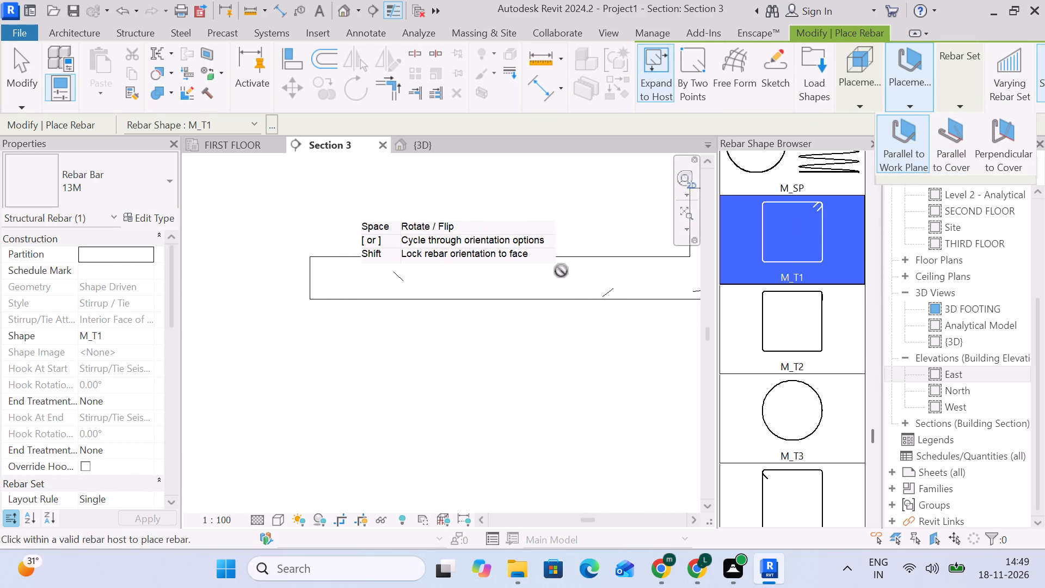
# Set the bar type for the M_T1 tie to 10M.
pyautogui.scroll(-4, 549, 288)
pyautogui.moveTo(554, 284); pyautogui.dragTo(468, 268, button='middle')
pyautogui.scroll(1, 468, 268)
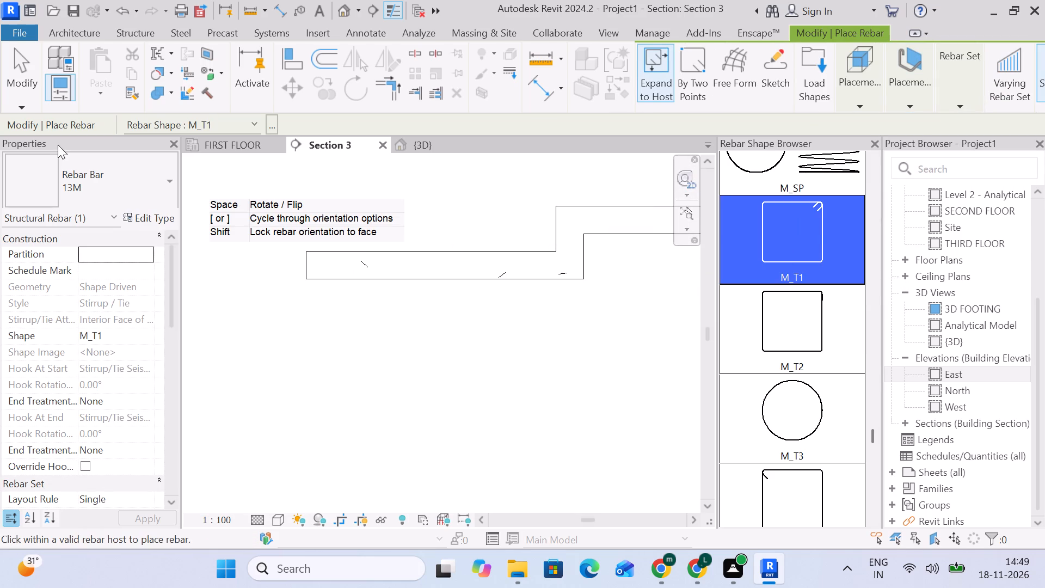
pyautogui.click(81, 185)
pyautogui.scroll(4, 92, 268)
pyautogui.click(91, 279)
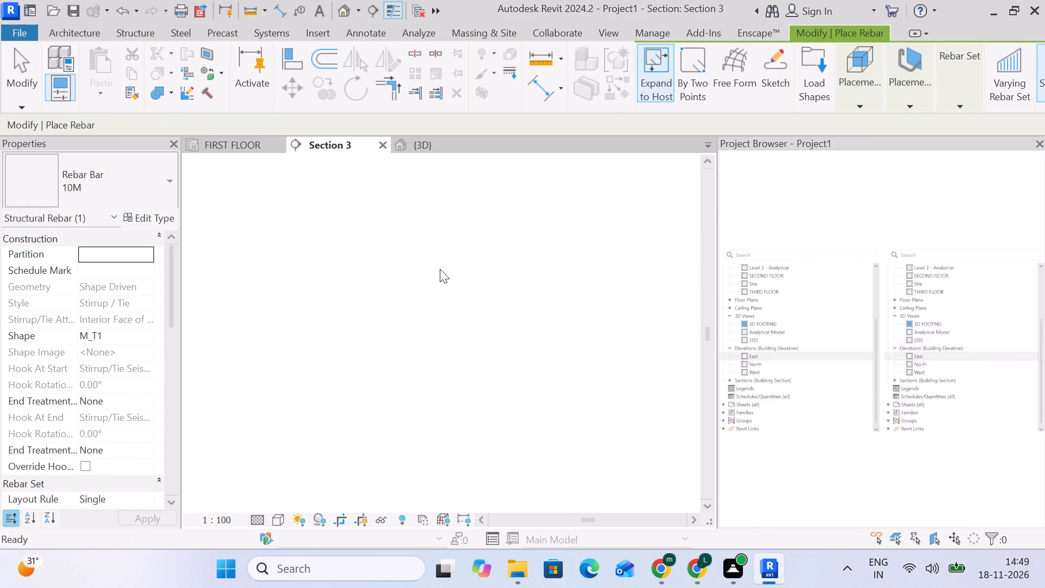
# Examine how the 10M tie would fit the stair's lowest tread and browse the other available rebar shapes.
pyautogui.scroll(4, 452, 266)
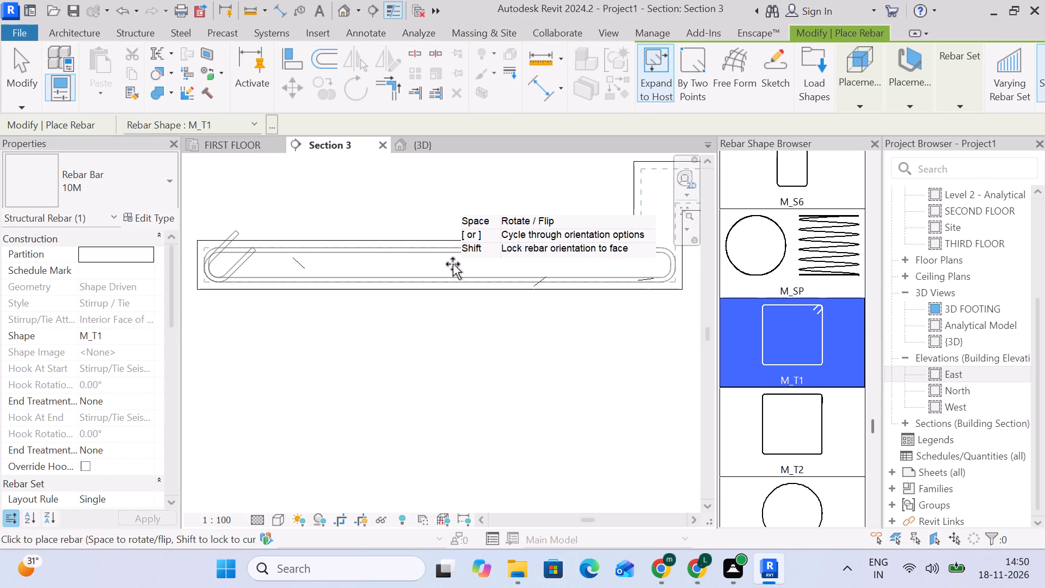
pyautogui.scroll(3, 453, 264)
pyautogui.scroll(-3, 450, 265)
pyautogui.moveTo(450, 265); pyautogui.dragTo(465, 265, button='middle')
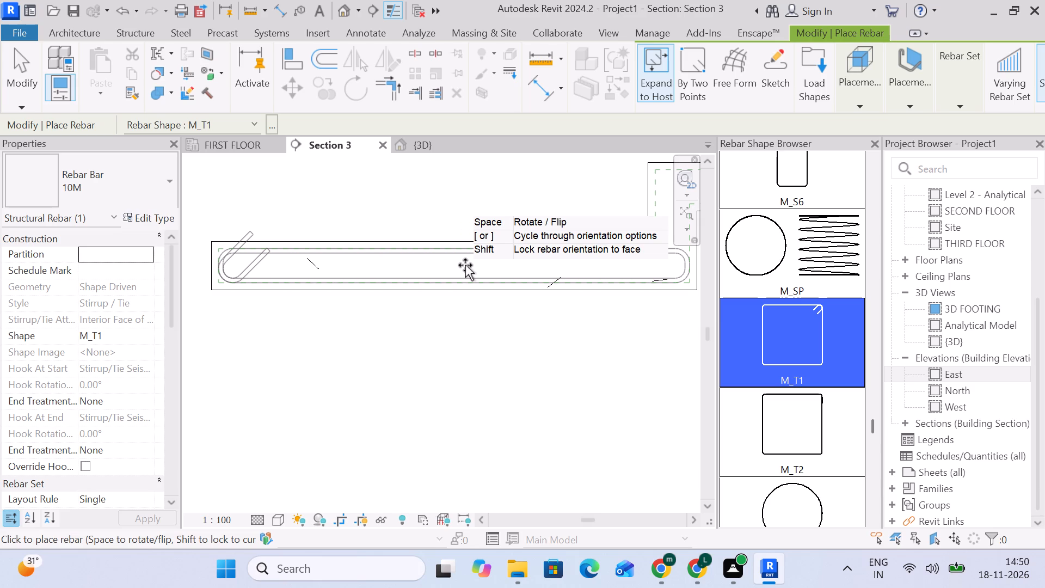
pyautogui.scroll(-2, 465, 265)
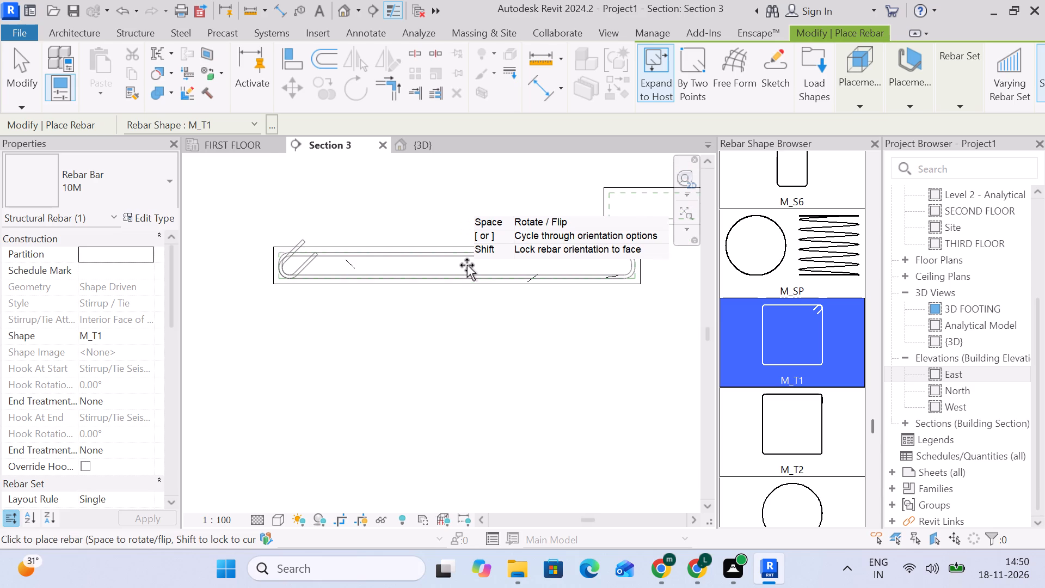
pyautogui.moveTo(468, 265); pyautogui.dragTo(392, 319, button='middle')
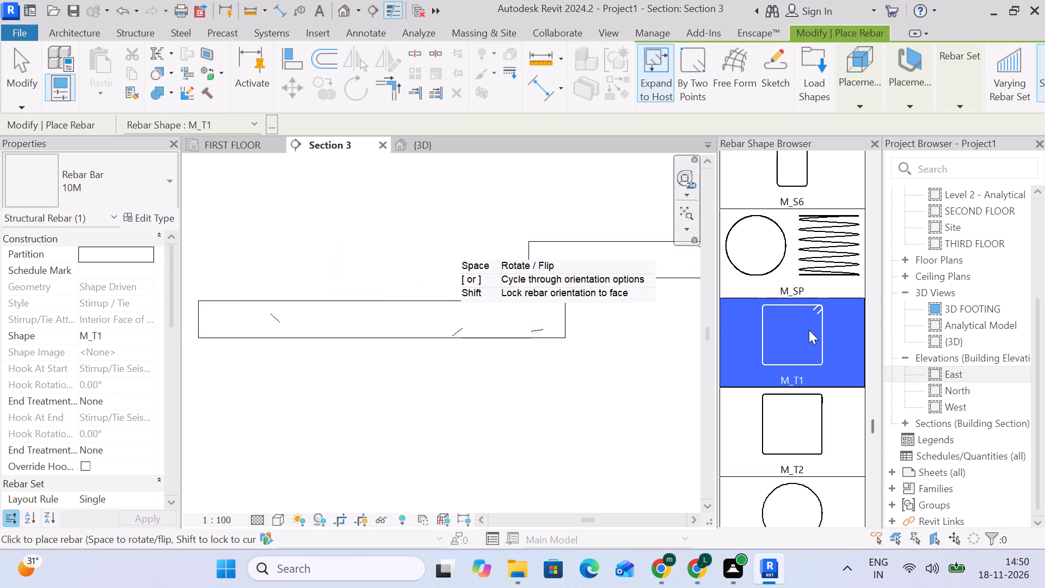
pyautogui.scroll(-20, 790, 327)
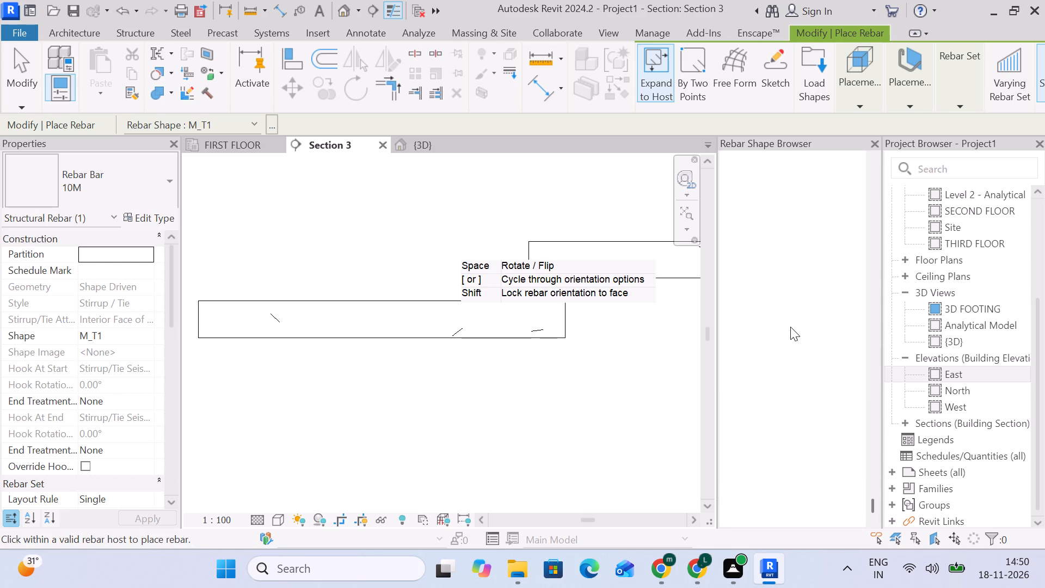
pyautogui.scroll(-2, 790, 327)
pyautogui.scroll(4, 790, 313)
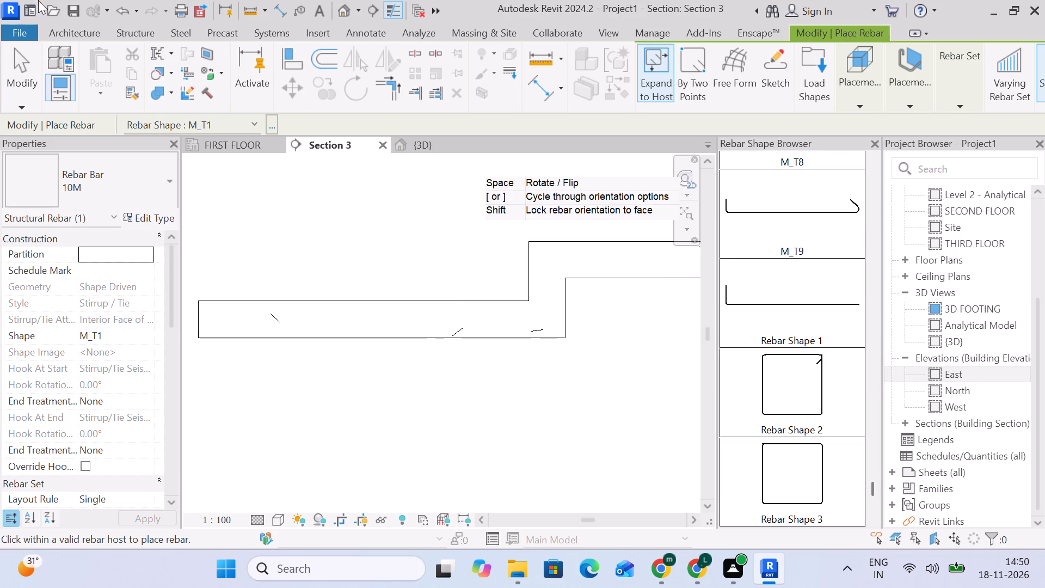
pyautogui.click(8, 66)
# Set the structural depth of the stair's 3/4" Nosing run type to 5".
pyautogui.click(336, 338)
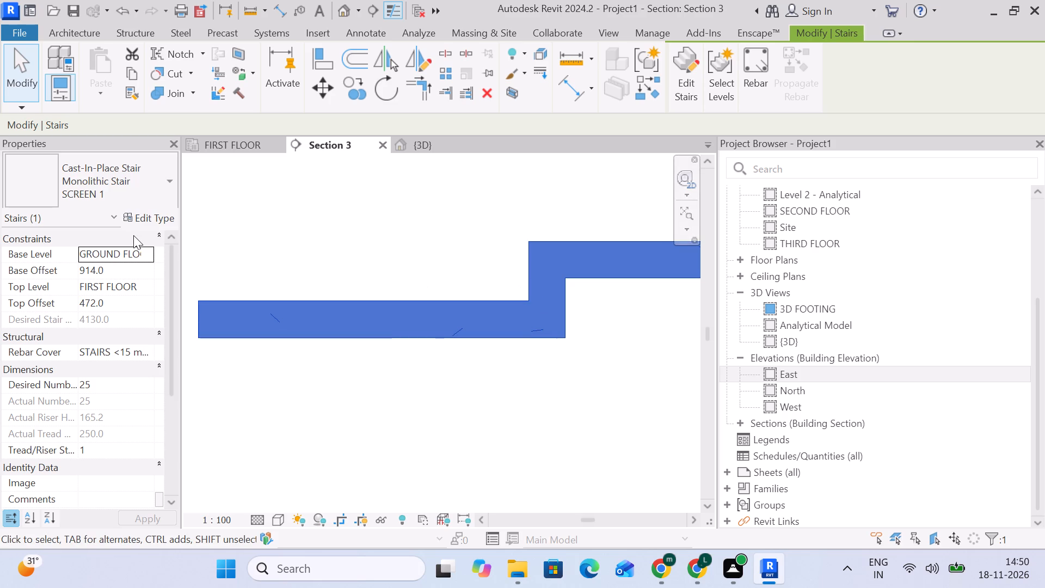
pyautogui.click(136, 214)
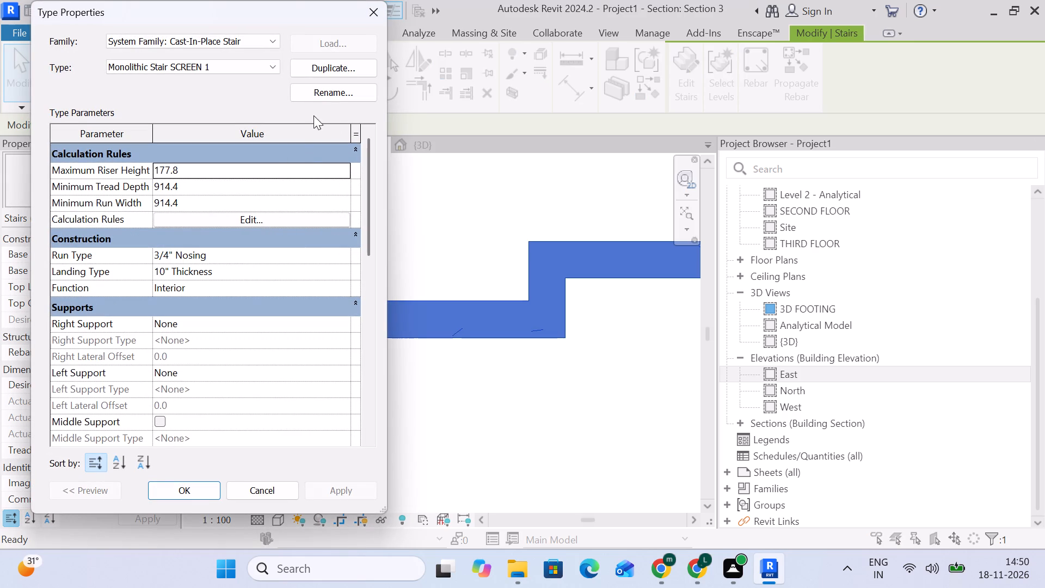
pyautogui.click(352, 253)
pyautogui.click(341, 255)
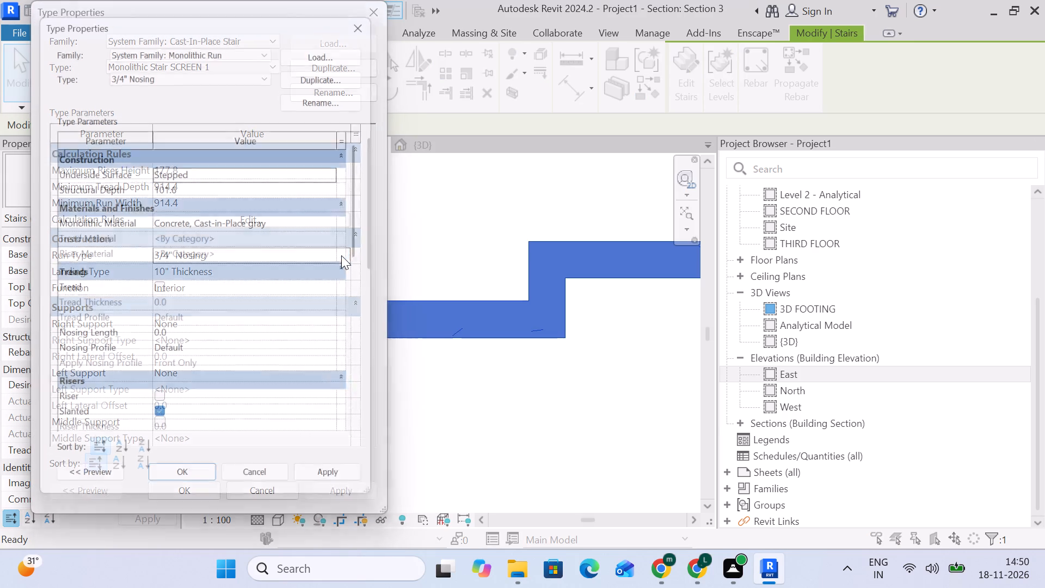
pyautogui.click(222, 191)
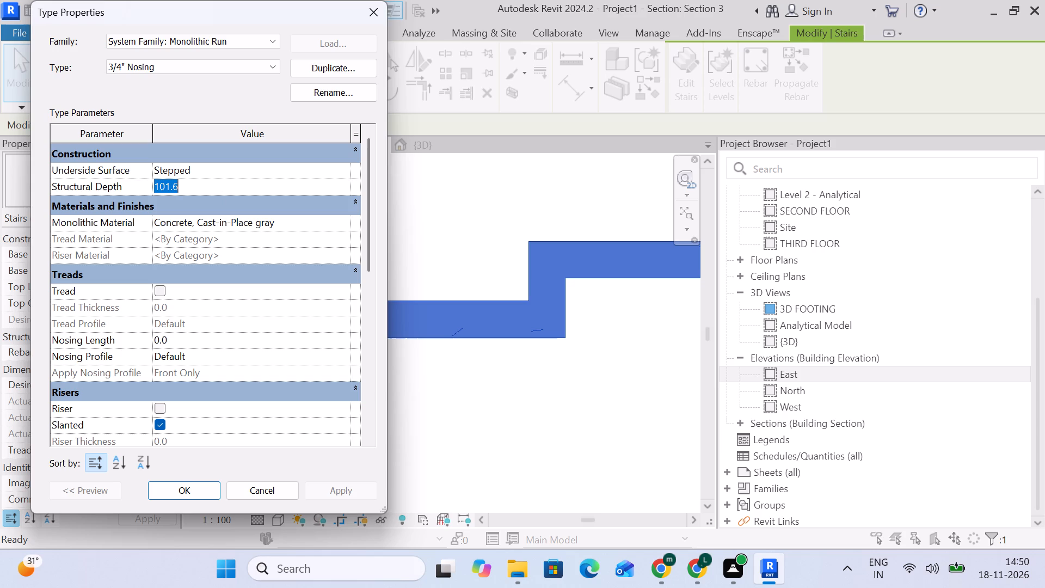
pyautogui.press('5')
pyautogui.hotkey('shift', '"')
pyautogui.press('Return')
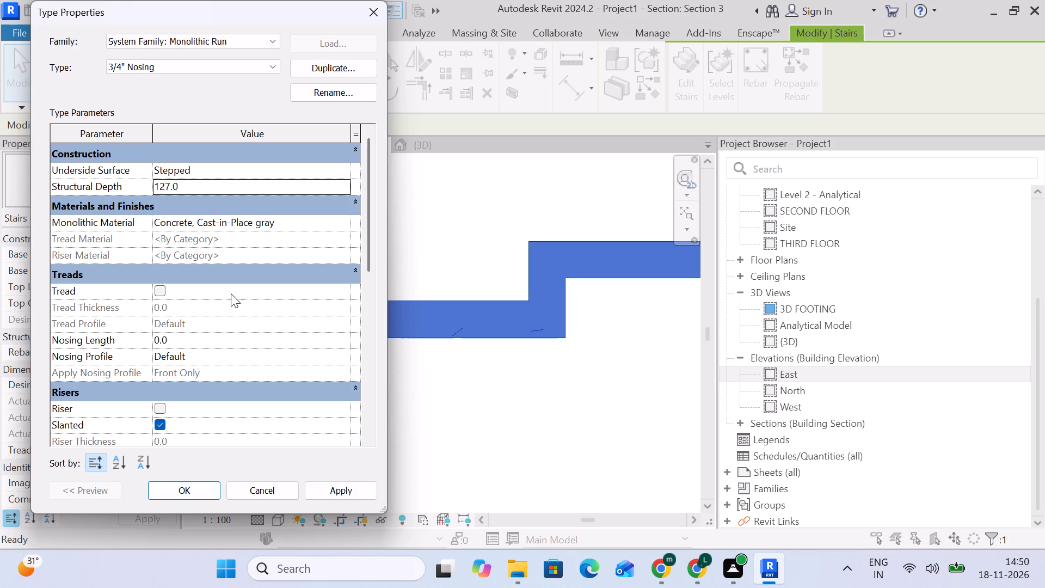
pyautogui.click(367, 488)
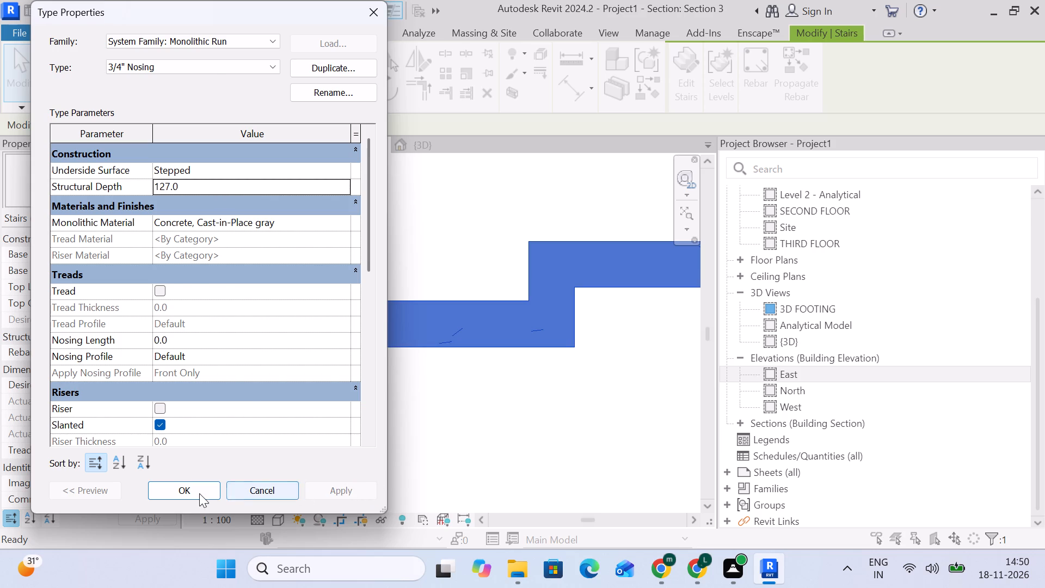
pyautogui.click(199, 493)
pyautogui.click(342, 489)
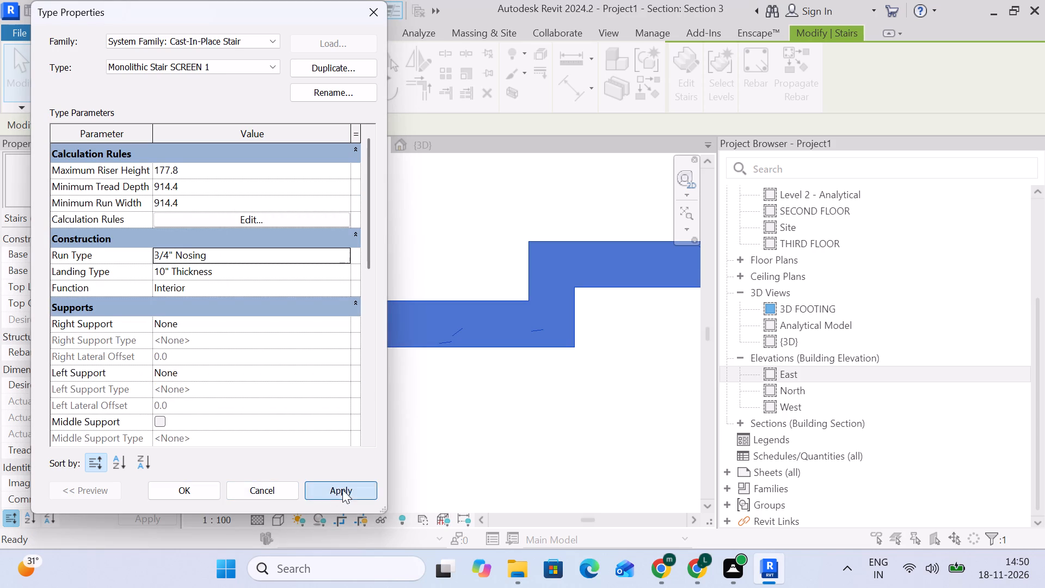
pyautogui.click(187, 481)
# Check which rebar cover setting is assigned to the cast-in-place stair.
pyautogui.scroll(-5, 538, 406)
pyautogui.moveTo(538, 406); pyautogui.dragTo(520, 368, button='middle')
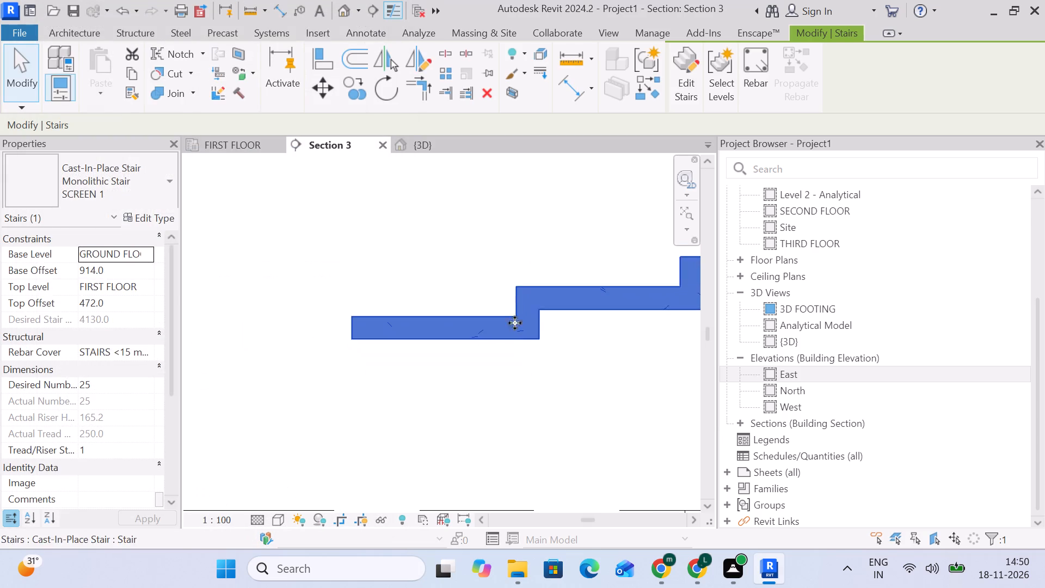
pyautogui.click(147, 29)
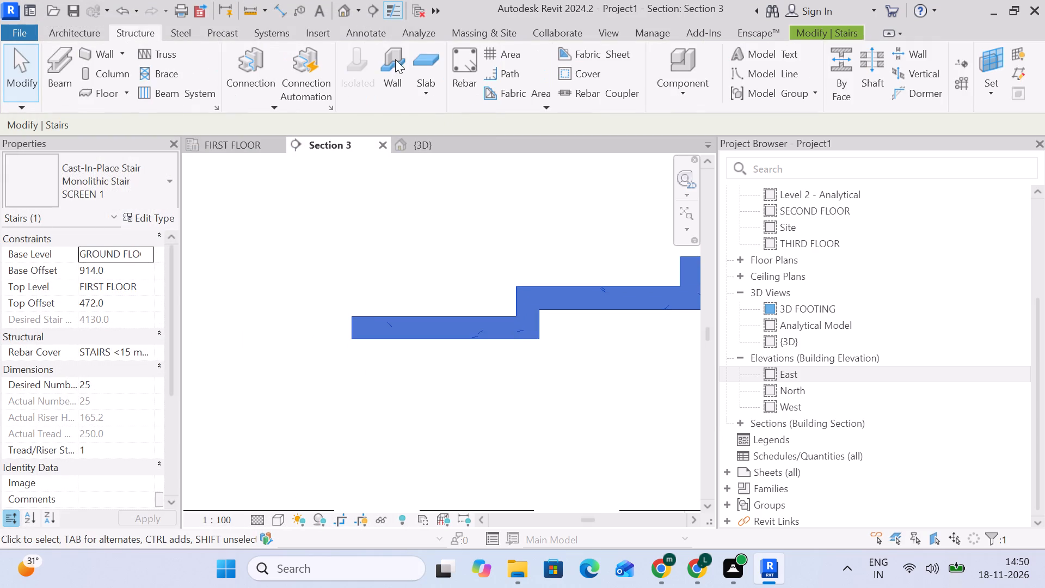
pyautogui.click(589, 76)
pyautogui.click(532, 286)
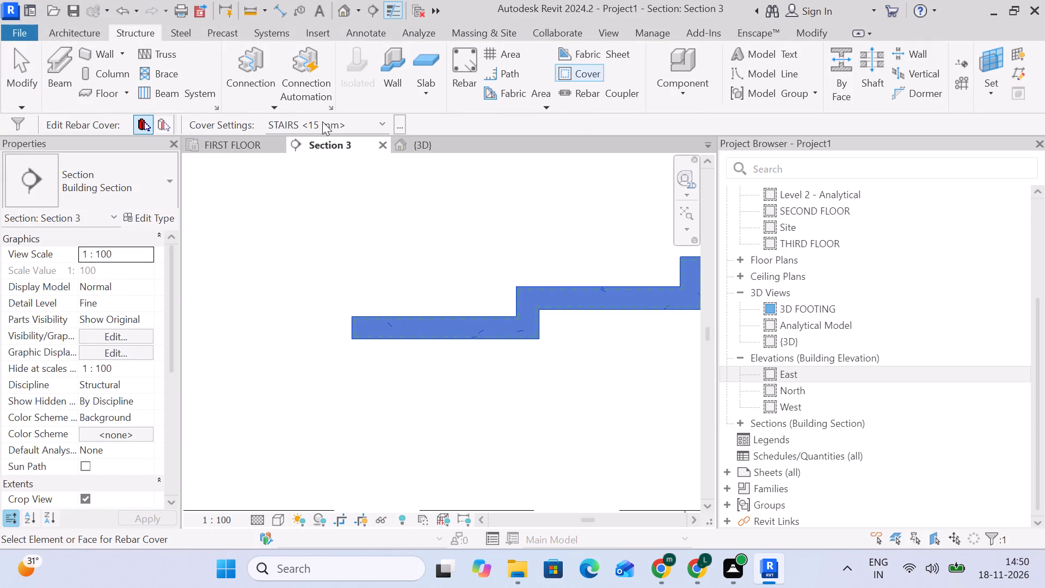
# Place a 10M M_T1 tie in the lowest tread with hooks at its free end, and another in the adjoining riser.
pyautogui.click(460, 74)
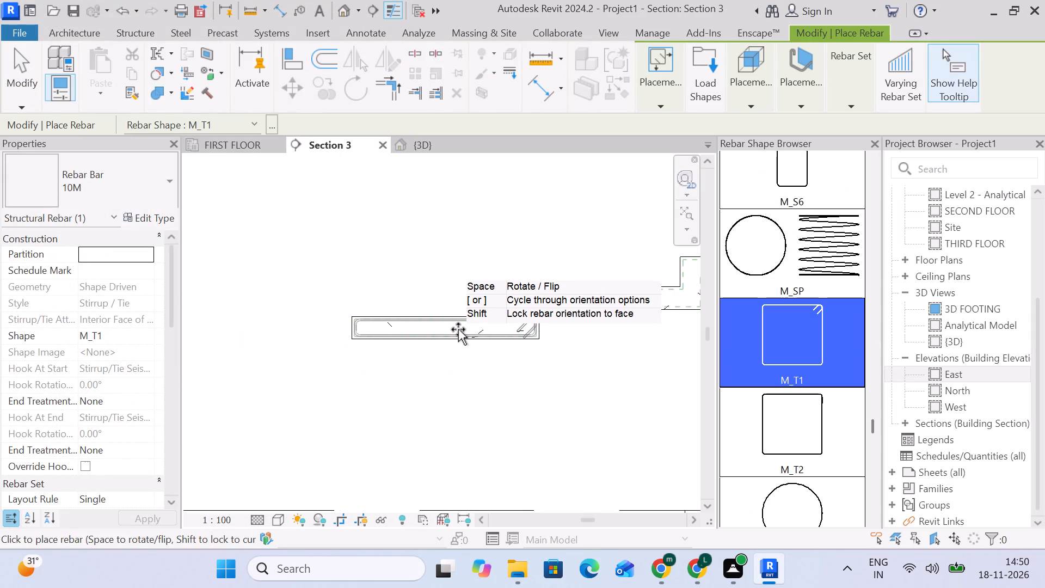
pyautogui.scroll(6, 458, 329)
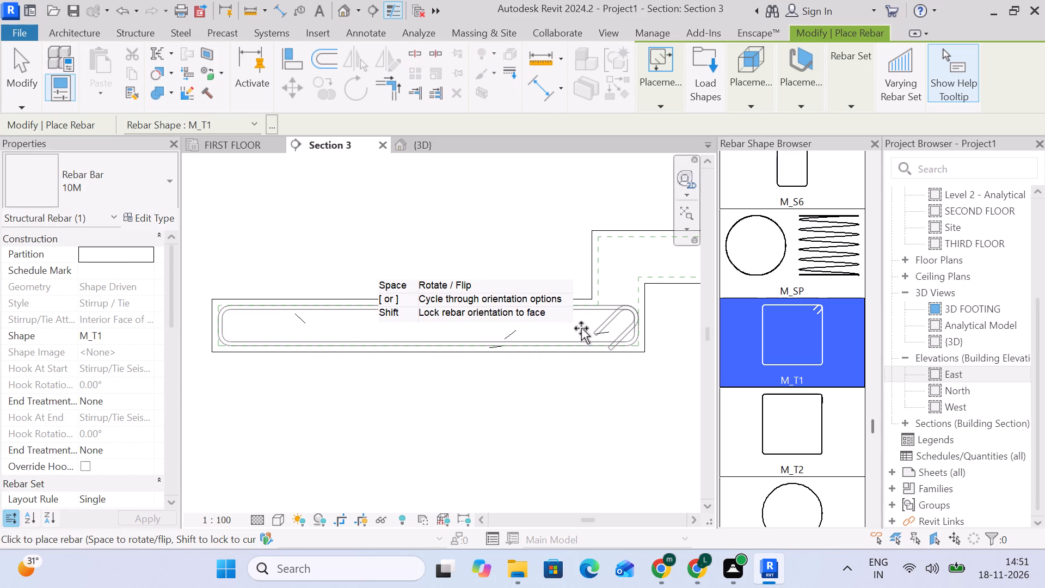
pyautogui.press('space')
pyautogui.press('space')
pyautogui.press('space')
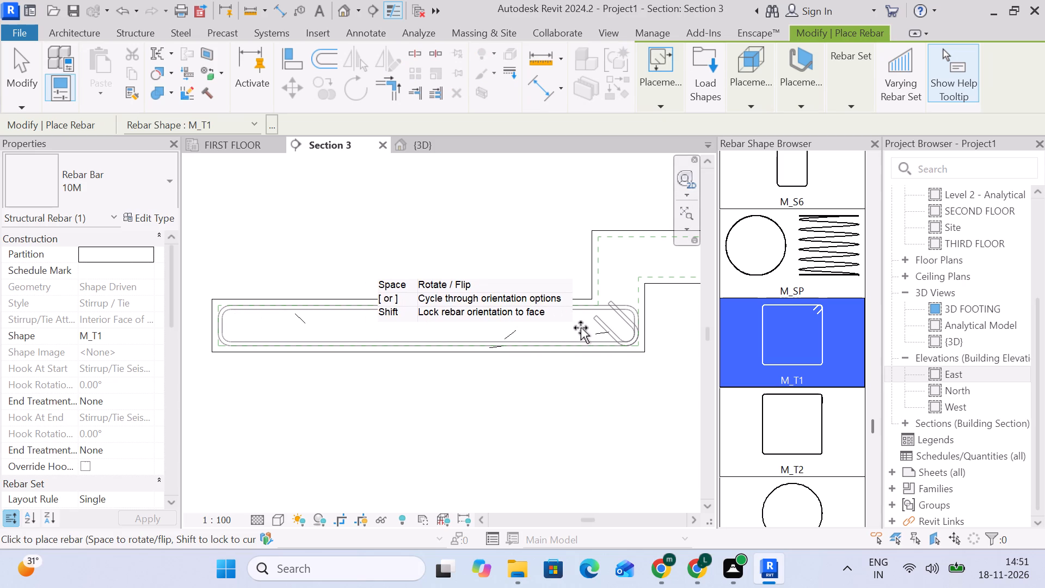
pyautogui.click(581, 327)
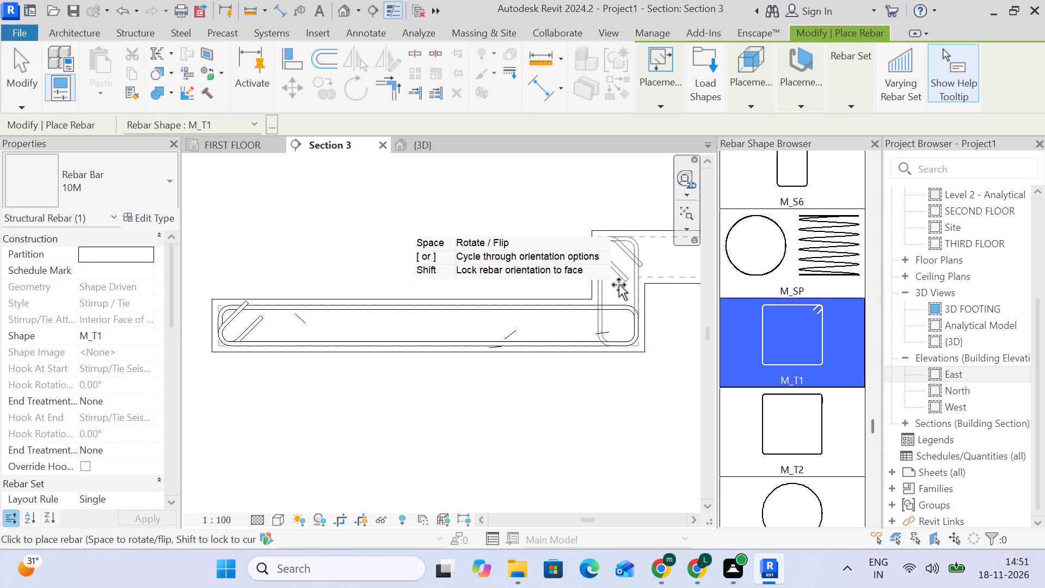
pyautogui.click(619, 281)
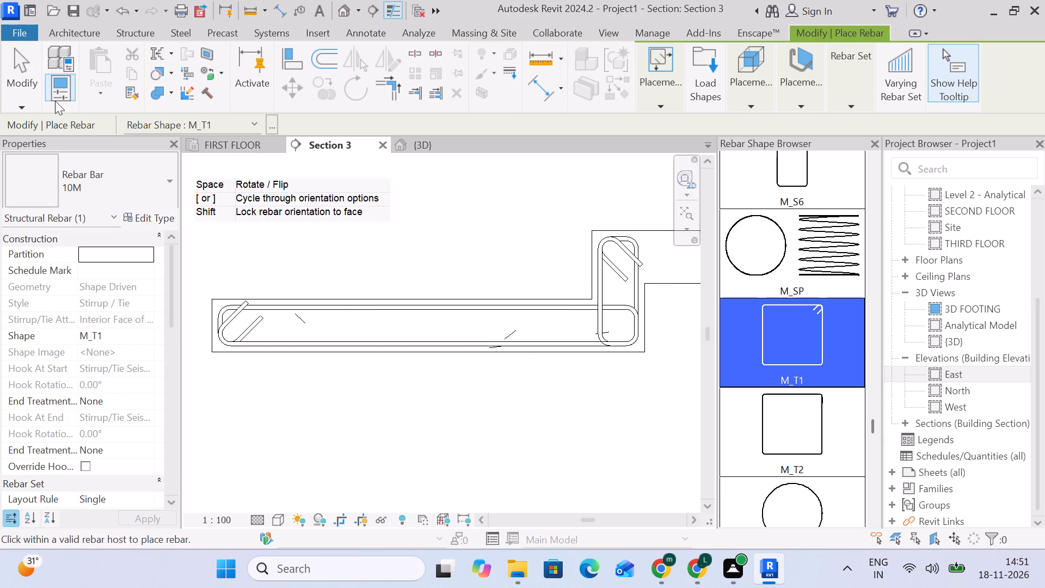
pyautogui.click(11, 68)
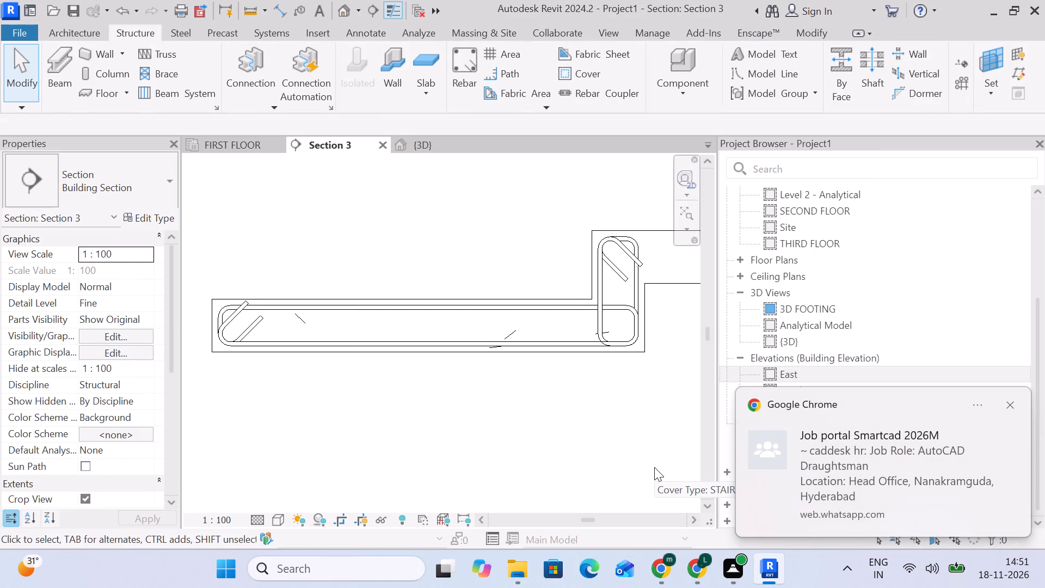
# Examine the lowest tread tie's hooks against the concrete edge and review its rebar set and dimension properties.
pyautogui.click(541, 345)
pyautogui.scroll(-4, 118, 389)
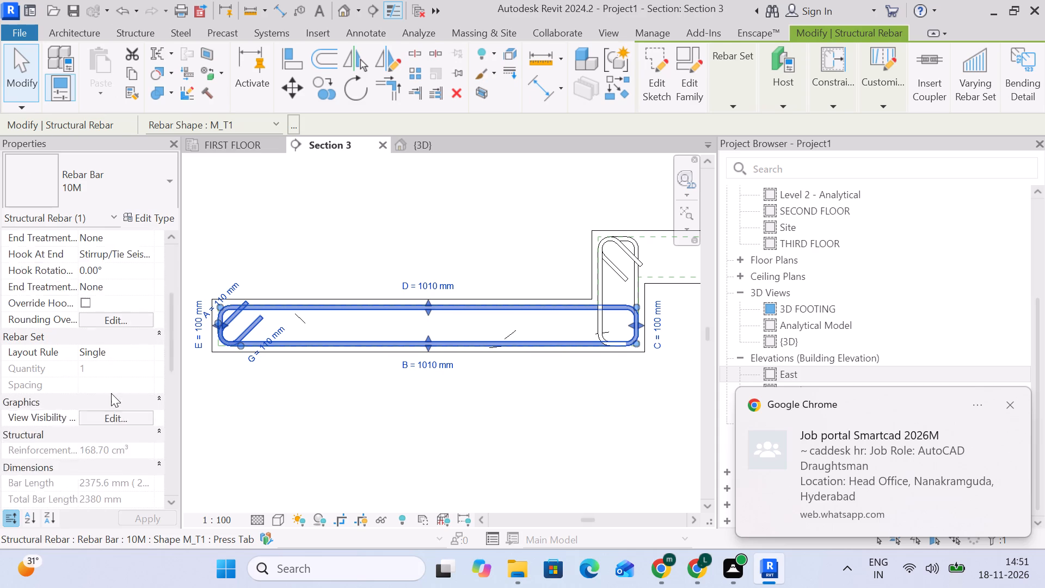
pyautogui.scroll(-1, 111, 393)
pyautogui.scroll(5, 222, 381)
pyautogui.scroll(4, 253, 299)
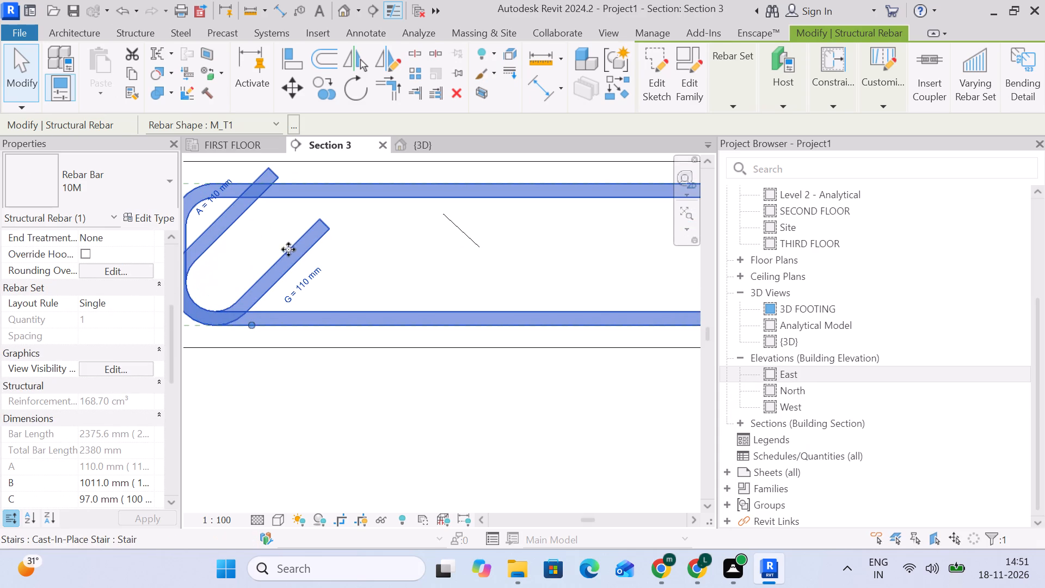
pyautogui.scroll(-2, 334, 348)
pyautogui.moveTo(336, 350); pyautogui.dragTo(441, 304, button='middle')
pyautogui.scroll(-3, 85, 399)
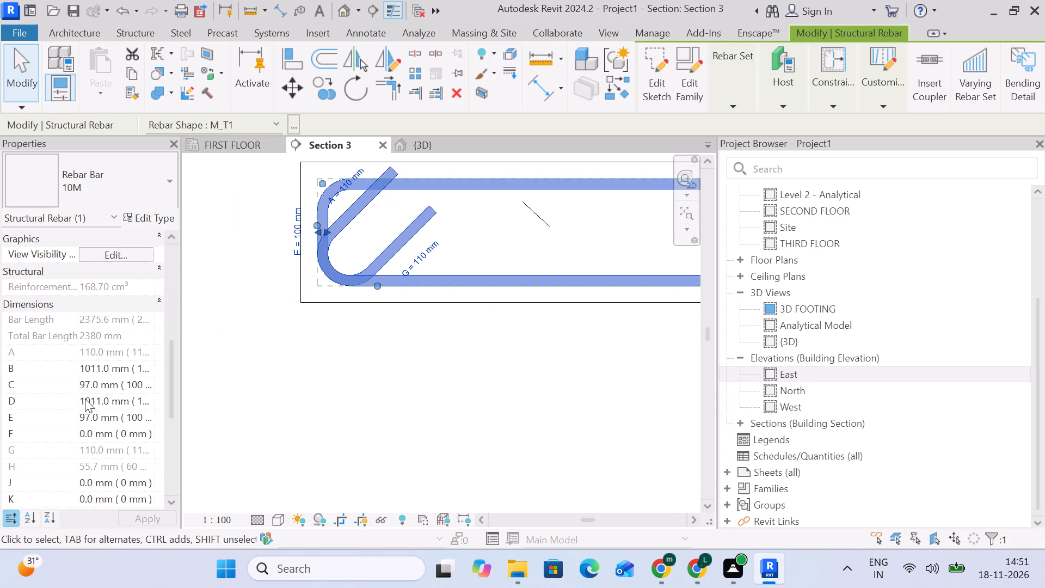
pyautogui.scroll(-2, 85, 399)
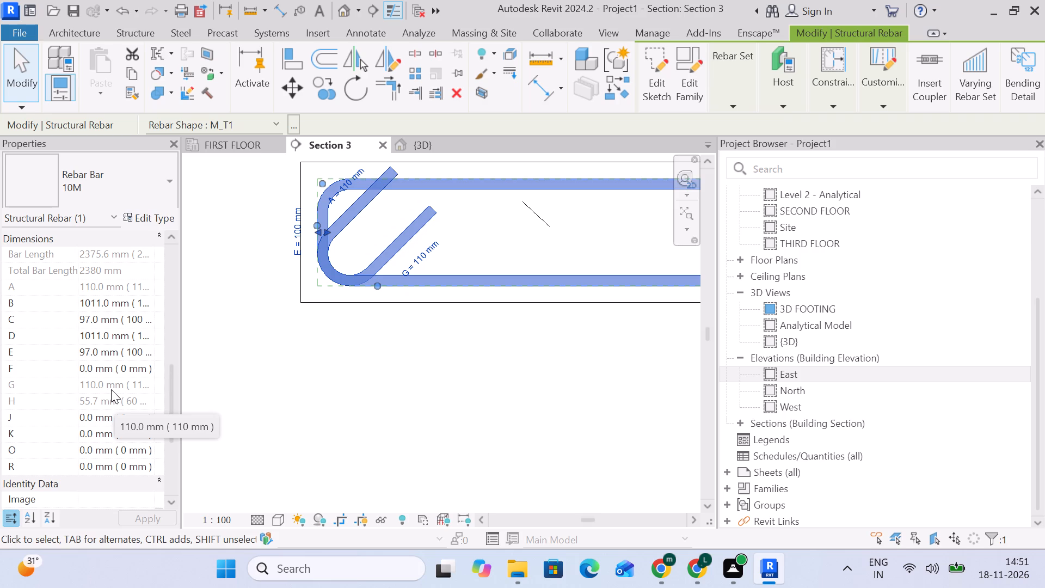
pyautogui.scroll(-1, 103, 387)
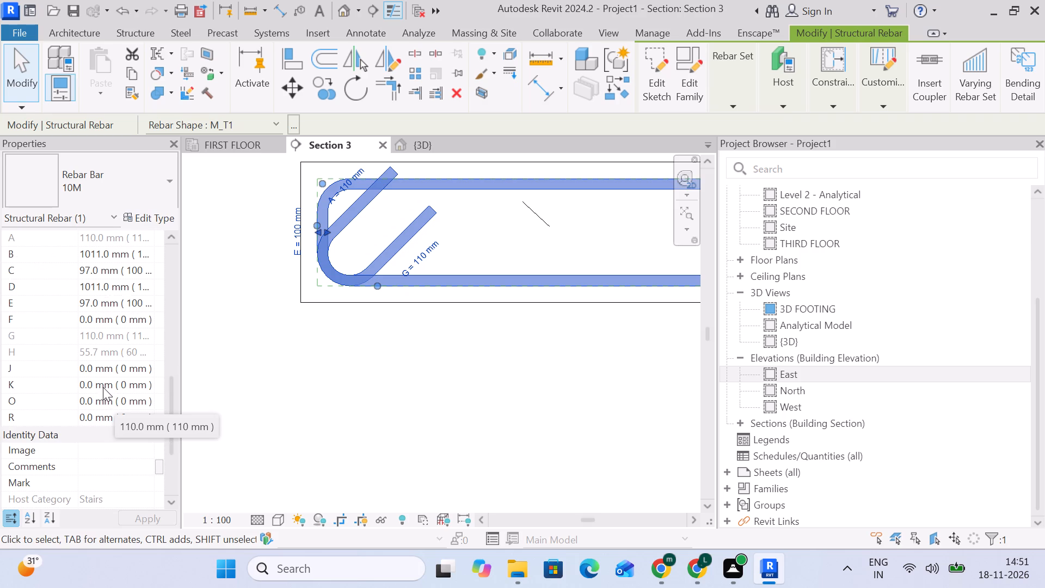
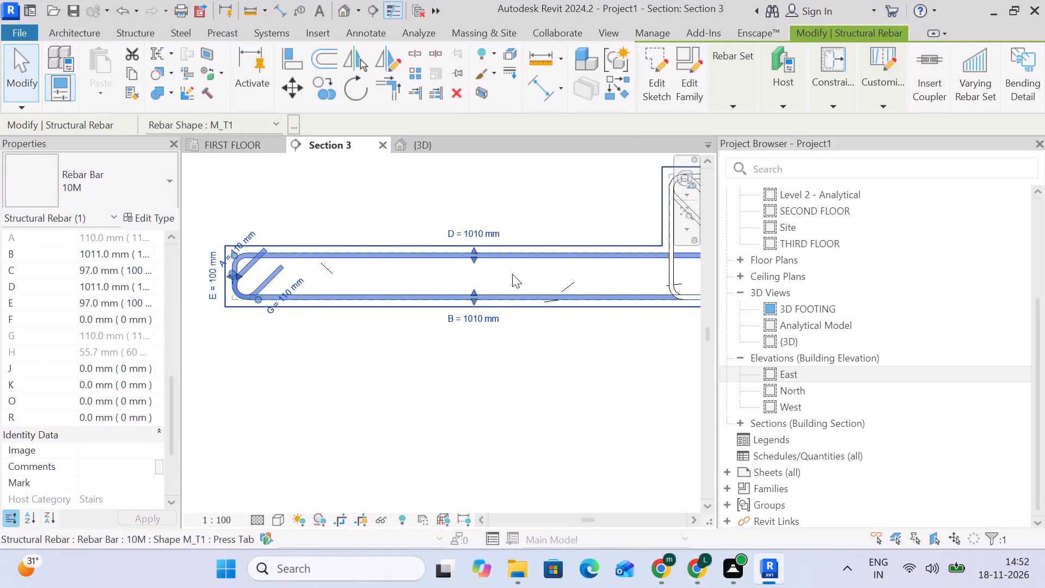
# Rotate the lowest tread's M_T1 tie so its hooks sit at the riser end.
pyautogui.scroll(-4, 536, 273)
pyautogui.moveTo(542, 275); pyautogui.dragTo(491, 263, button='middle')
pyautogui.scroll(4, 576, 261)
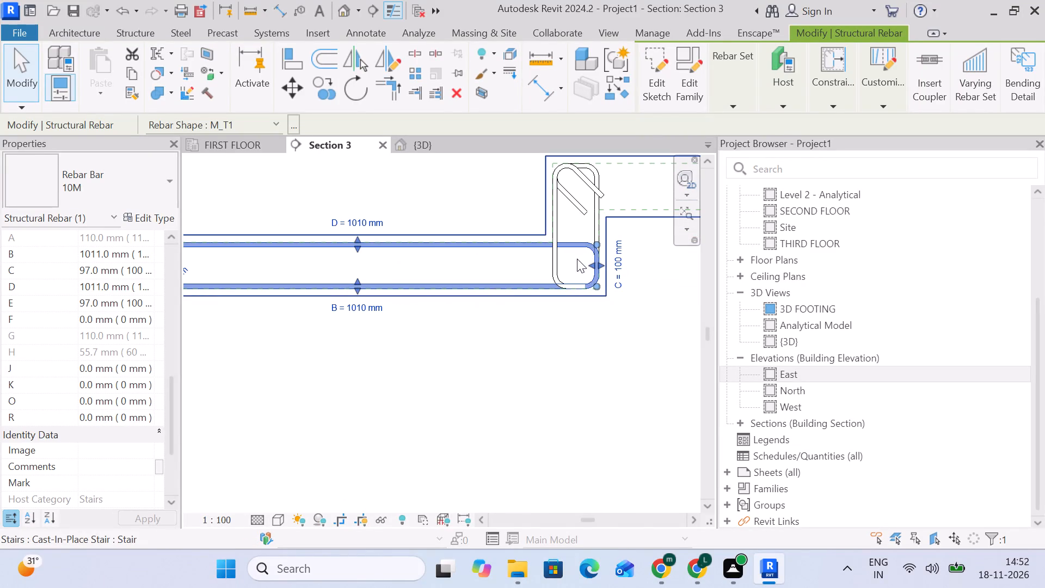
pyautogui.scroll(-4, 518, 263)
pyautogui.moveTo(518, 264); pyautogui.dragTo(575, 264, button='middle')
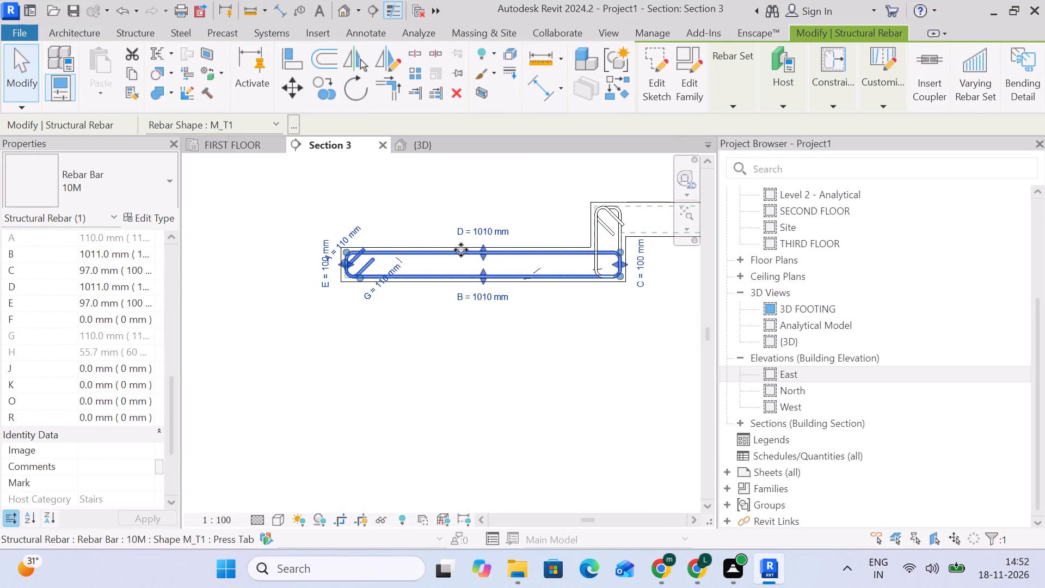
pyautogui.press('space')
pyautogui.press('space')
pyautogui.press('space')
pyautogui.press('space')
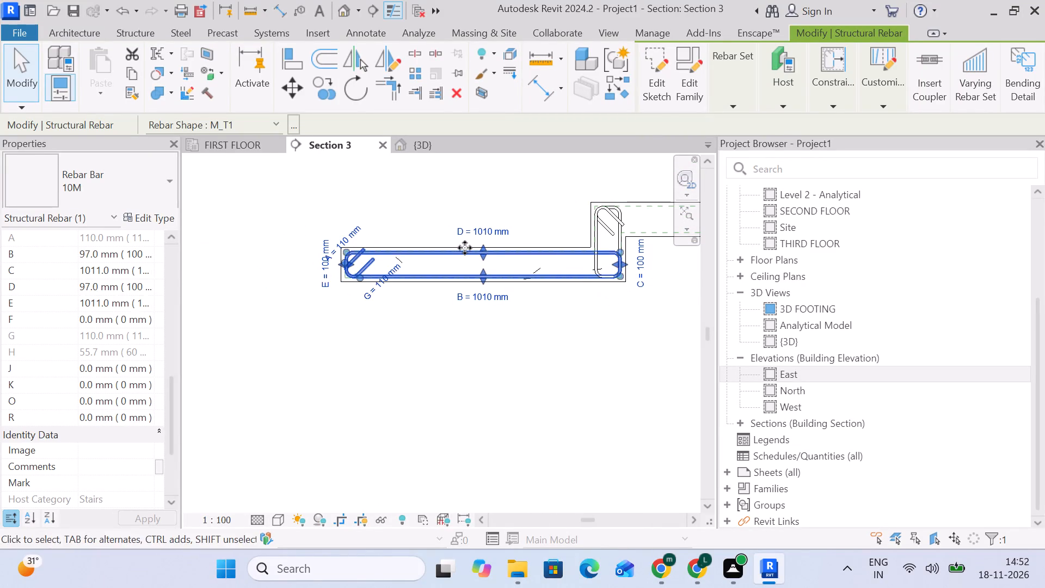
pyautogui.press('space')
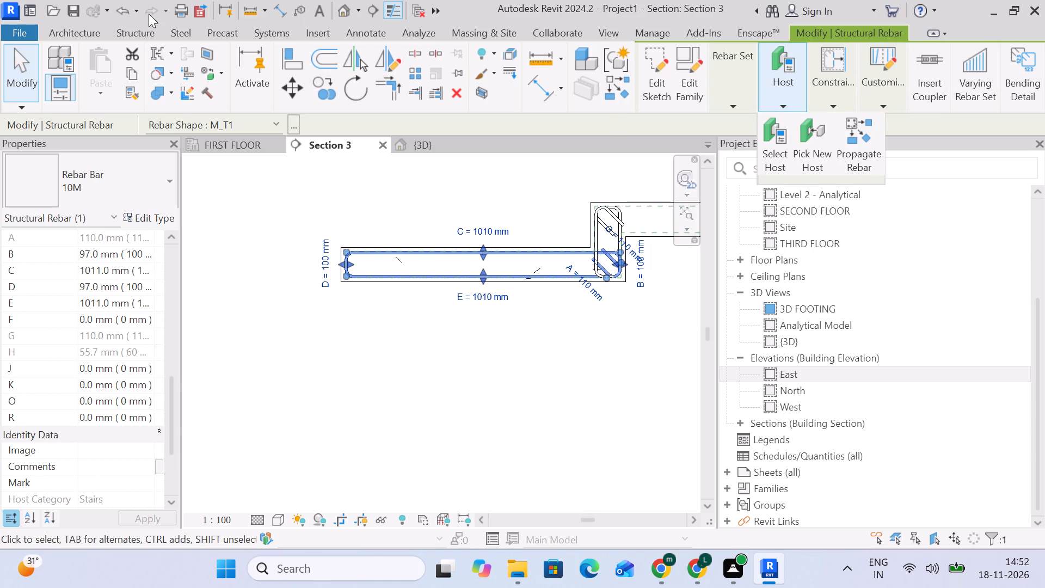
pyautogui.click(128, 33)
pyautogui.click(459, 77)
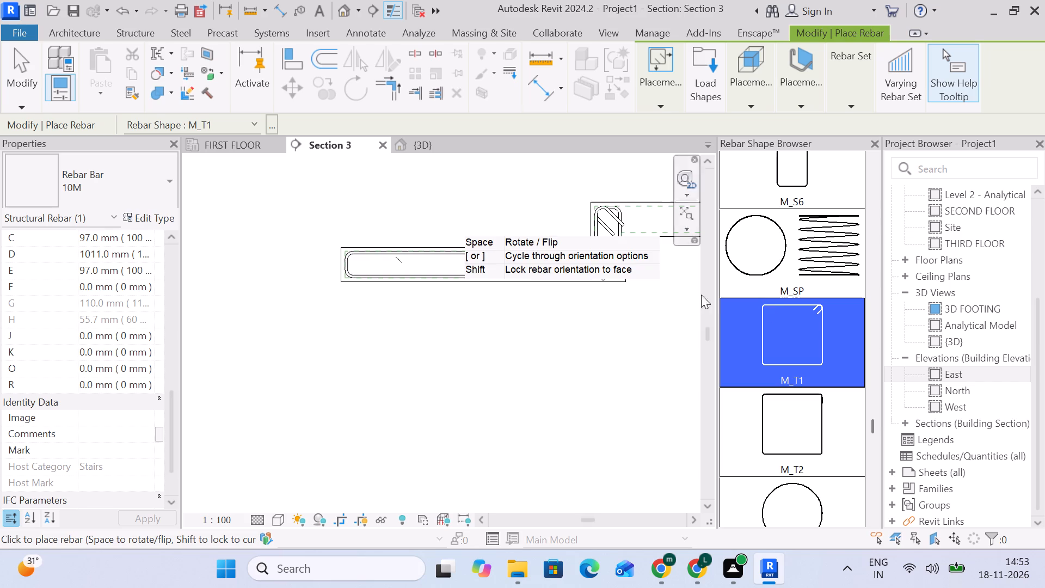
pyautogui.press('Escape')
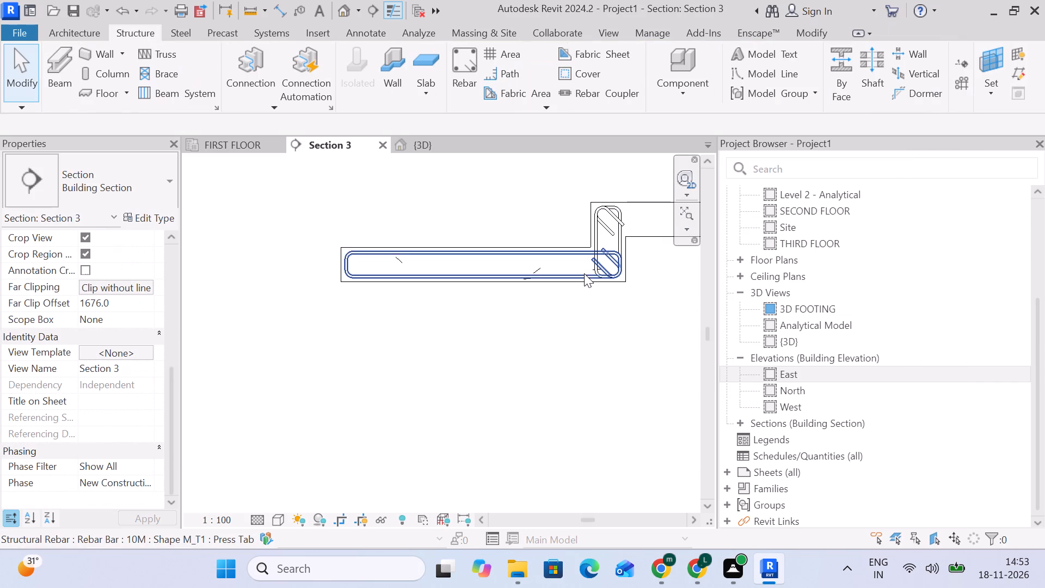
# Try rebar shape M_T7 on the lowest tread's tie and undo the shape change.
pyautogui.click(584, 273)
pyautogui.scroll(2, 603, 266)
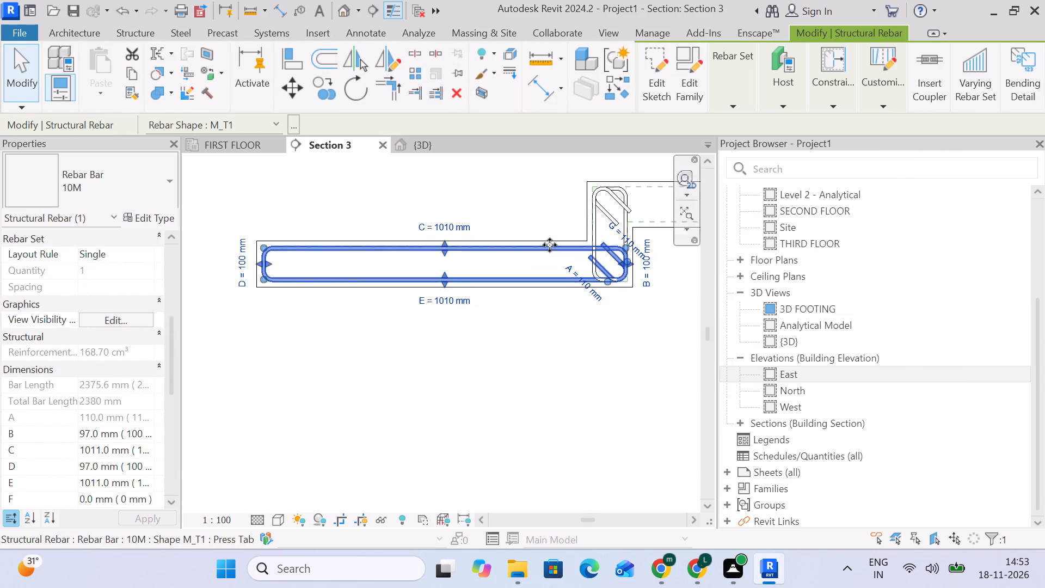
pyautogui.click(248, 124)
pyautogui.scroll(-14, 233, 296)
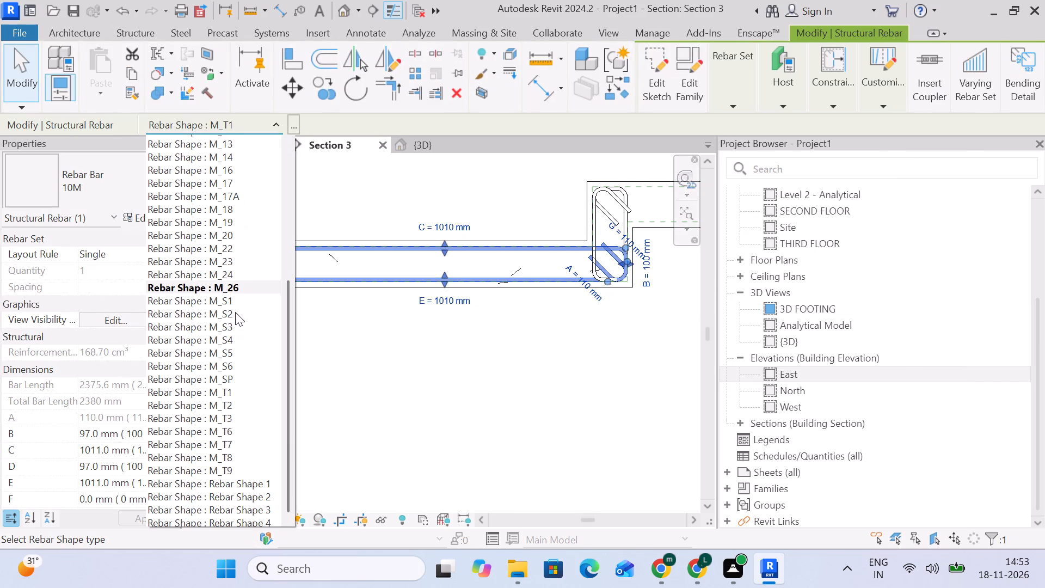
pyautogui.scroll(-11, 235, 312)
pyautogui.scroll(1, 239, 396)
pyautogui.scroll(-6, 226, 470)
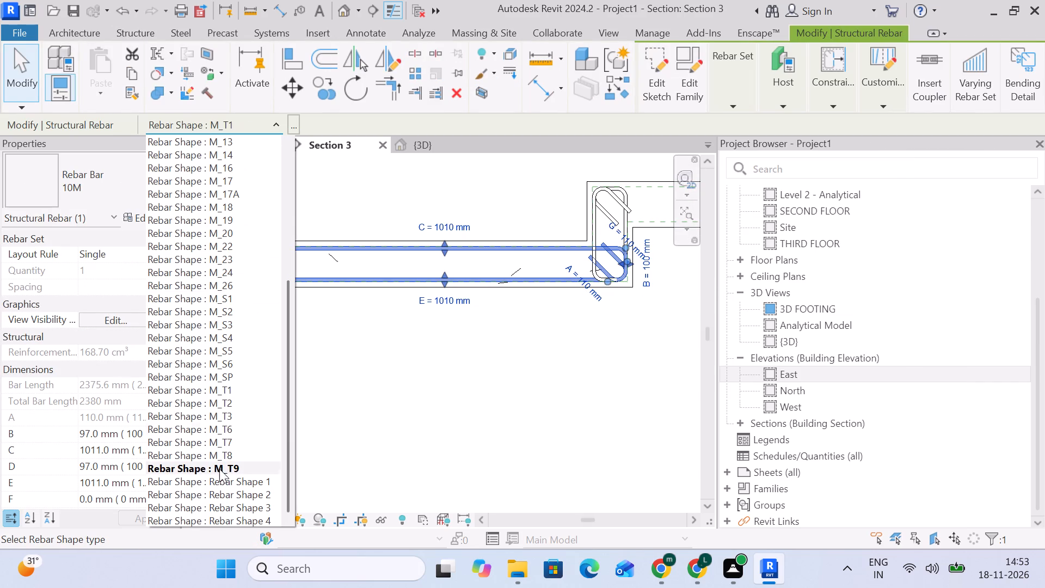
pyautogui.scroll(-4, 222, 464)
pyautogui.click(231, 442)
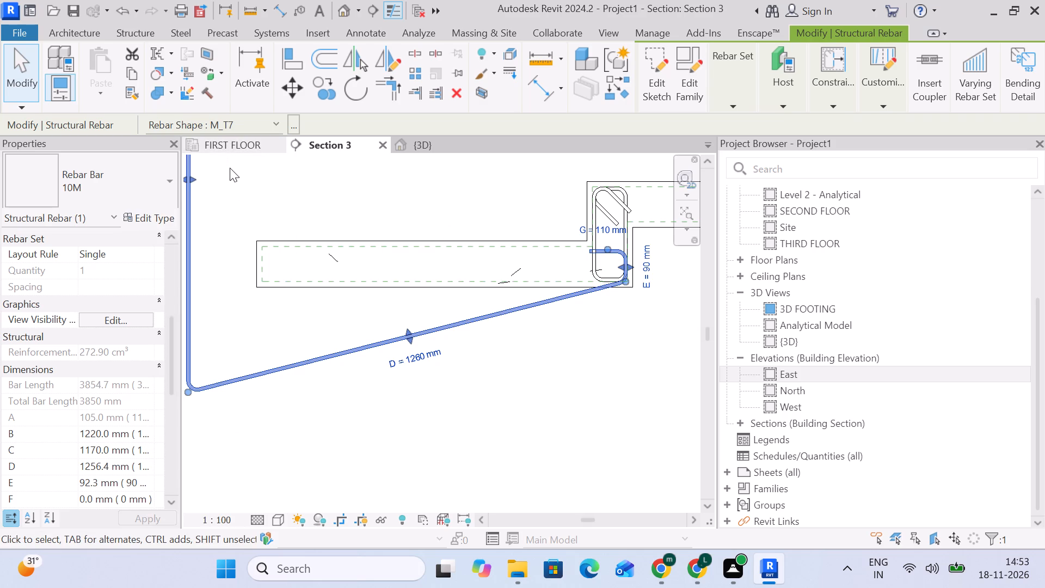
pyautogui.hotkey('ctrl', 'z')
# Delete the M_T1 tie from the lowest tread.
pyautogui.click(548, 258)
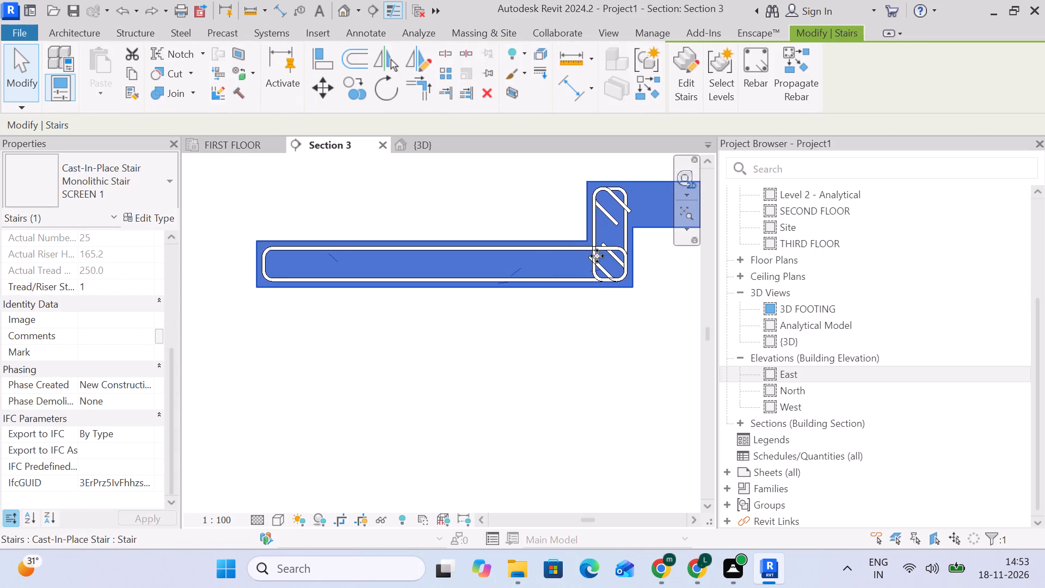
pyautogui.press('Escape')
pyautogui.click(556, 245)
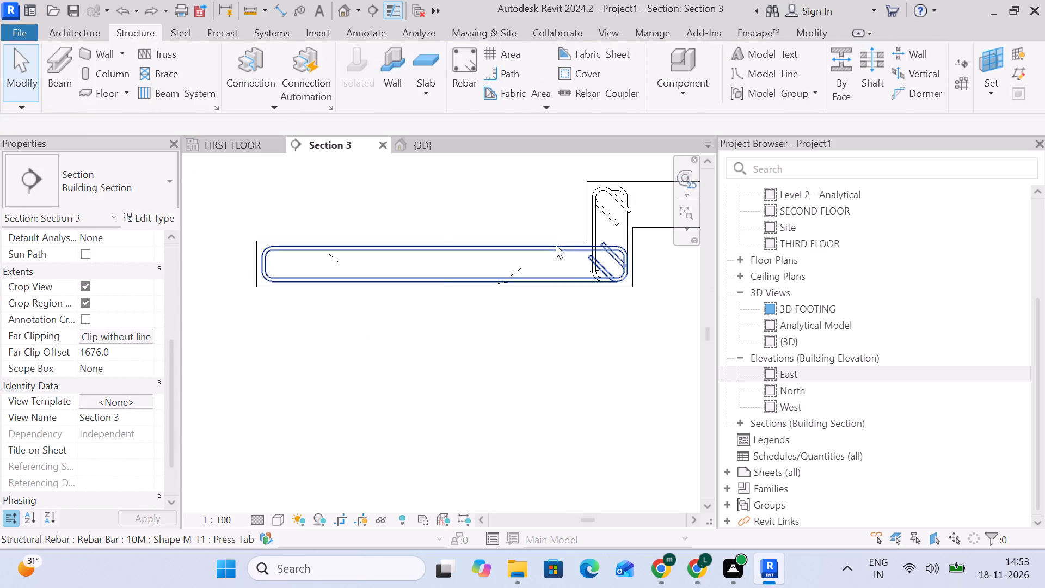
pyautogui.press('Delete')
# Place a 10M tie of rebar shape M_T2 in the lowest tread.
pyautogui.click(471, 77)
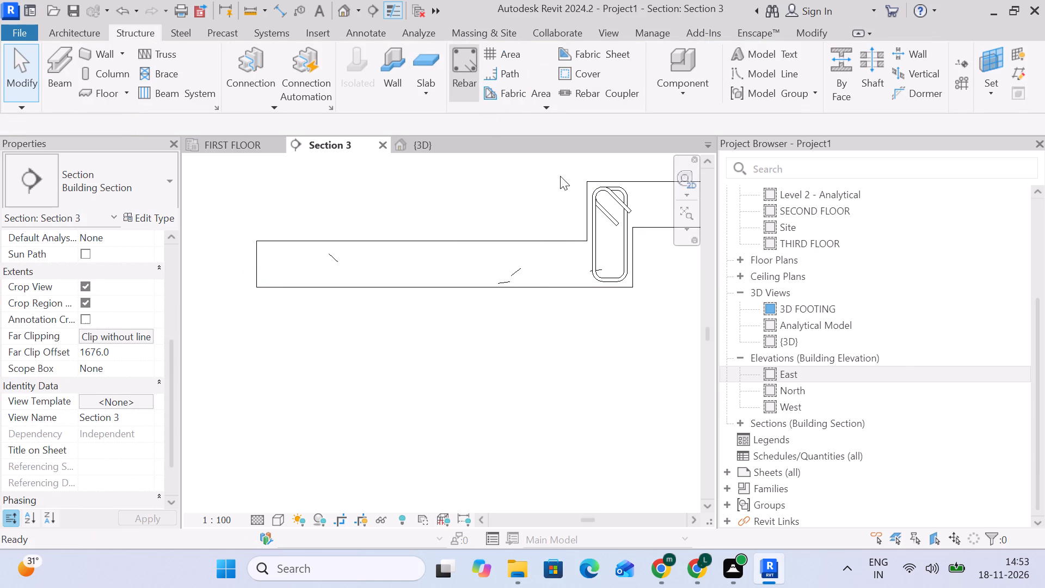
pyautogui.scroll(-6, 740, 266)
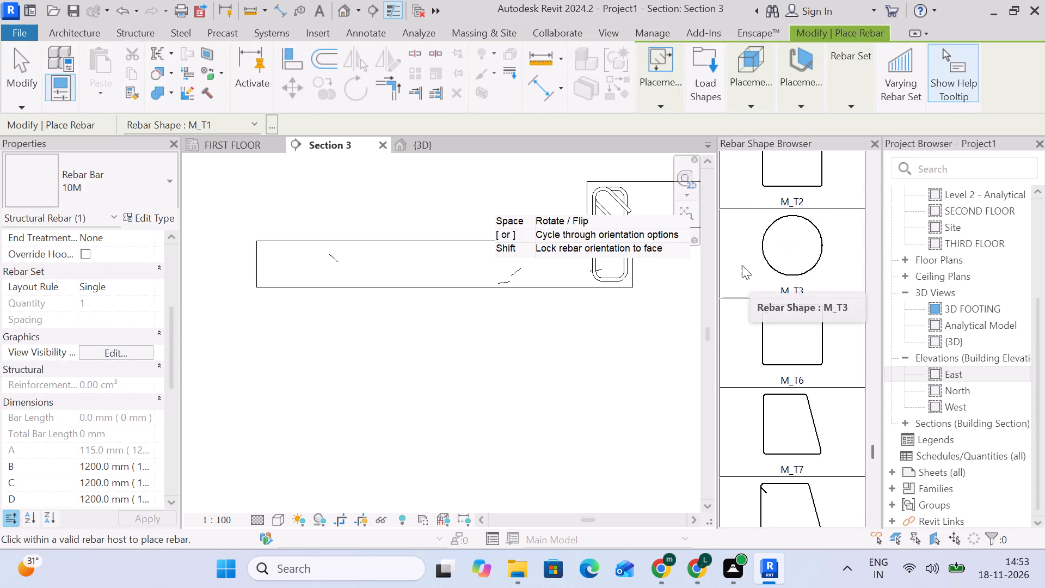
pyautogui.scroll(-19, 777, 291)
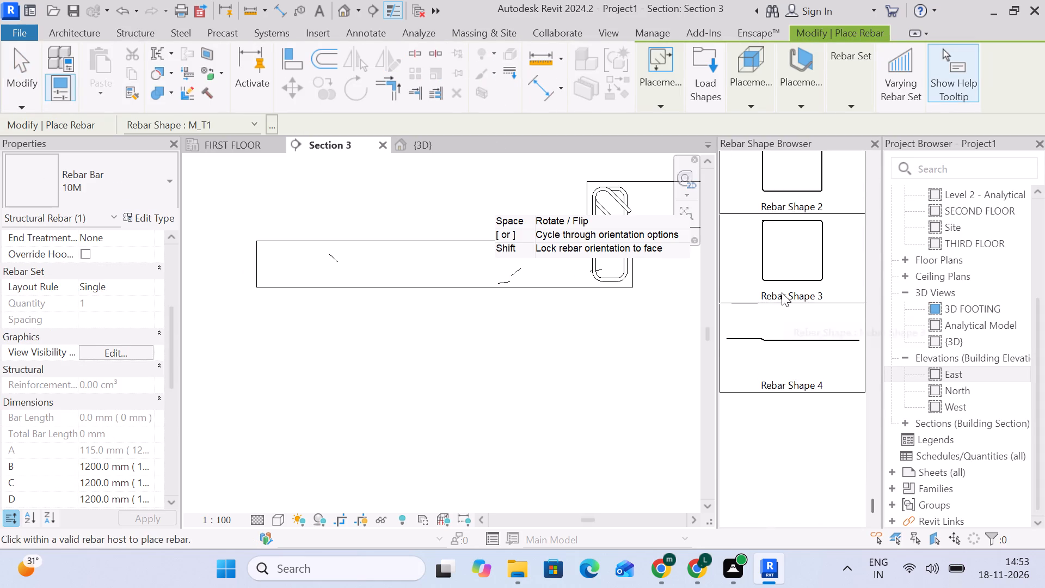
pyautogui.scroll(8, 780, 291)
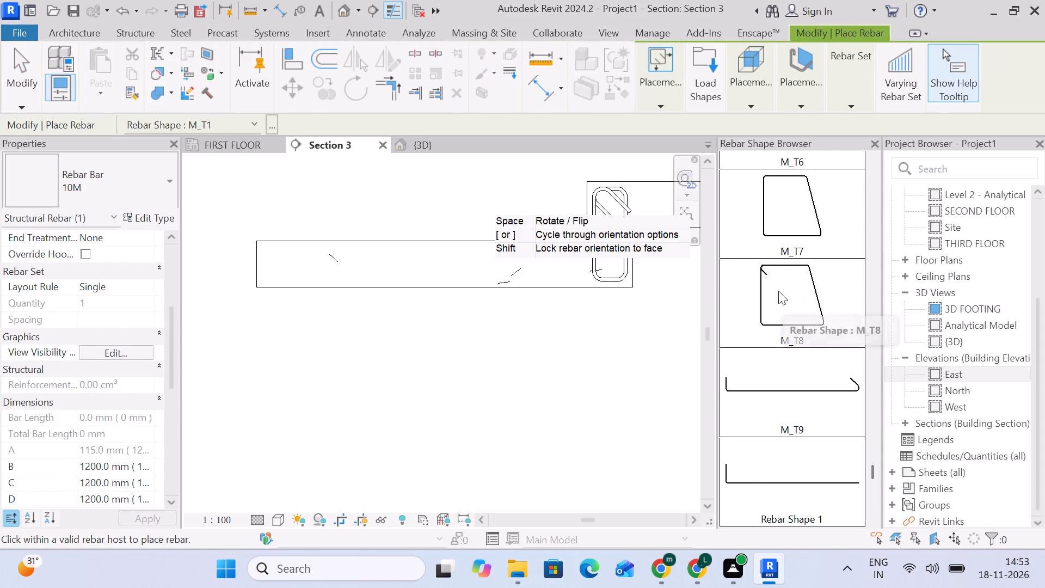
pyautogui.scroll(5, 778, 291)
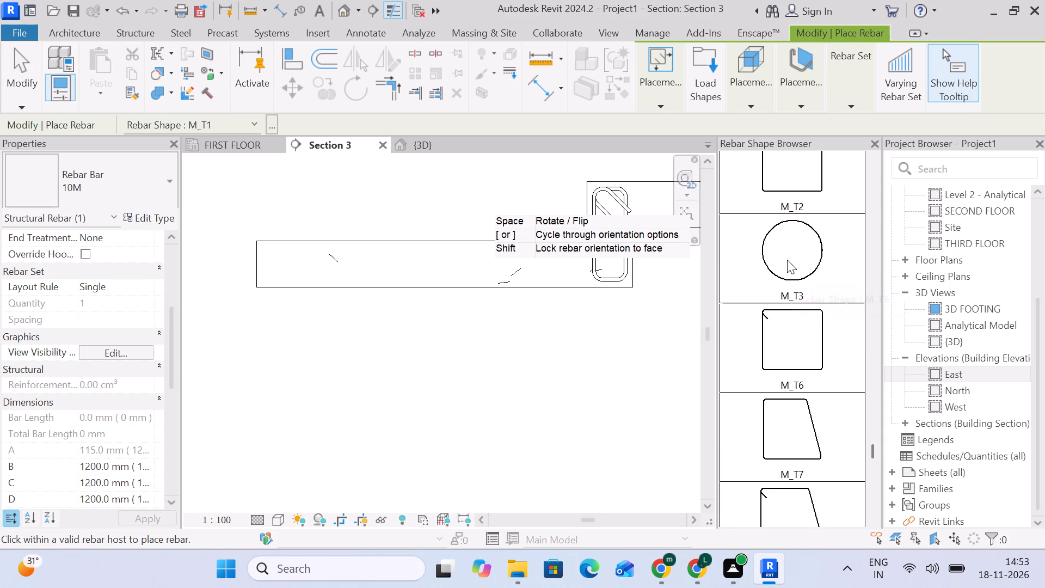
pyautogui.scroll(3, 787, 260)
pyautogui.click(804, 287)
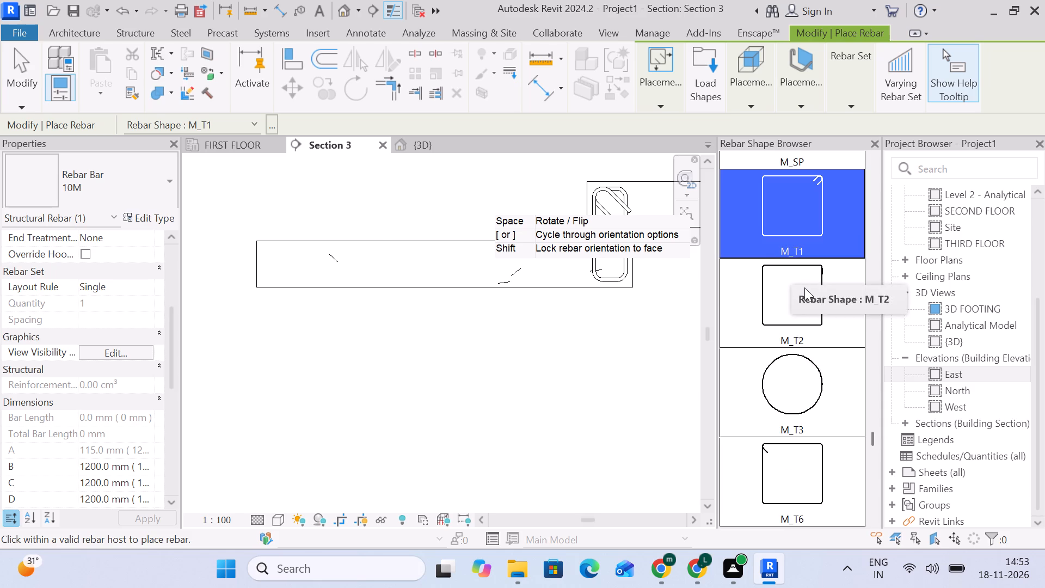
pyautogui.click(543, 266)
pyautogui.press('Escape')
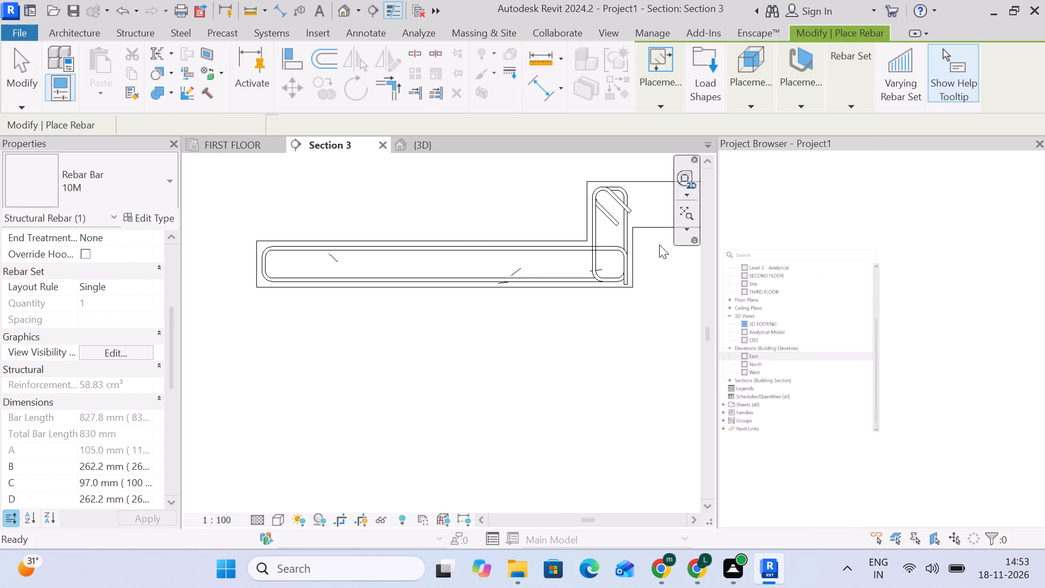
# Replace the M_T1 tie in the riser adjoining the lowest tread with a 10M M_T2 tie.
pyautogui.click(600, 204)
pyautogui.press('Delete')
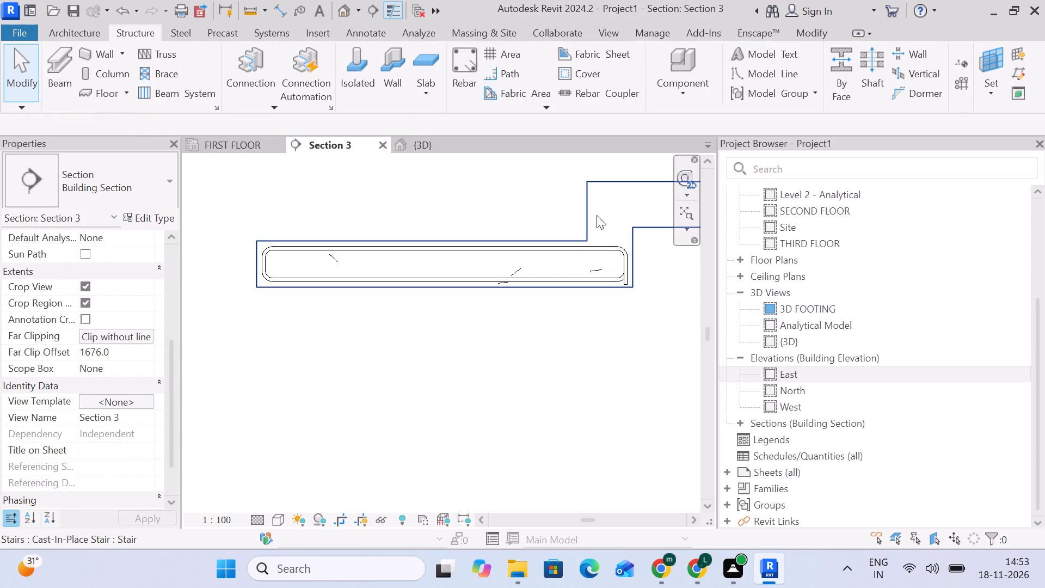
pyautogui.click(467, 74)
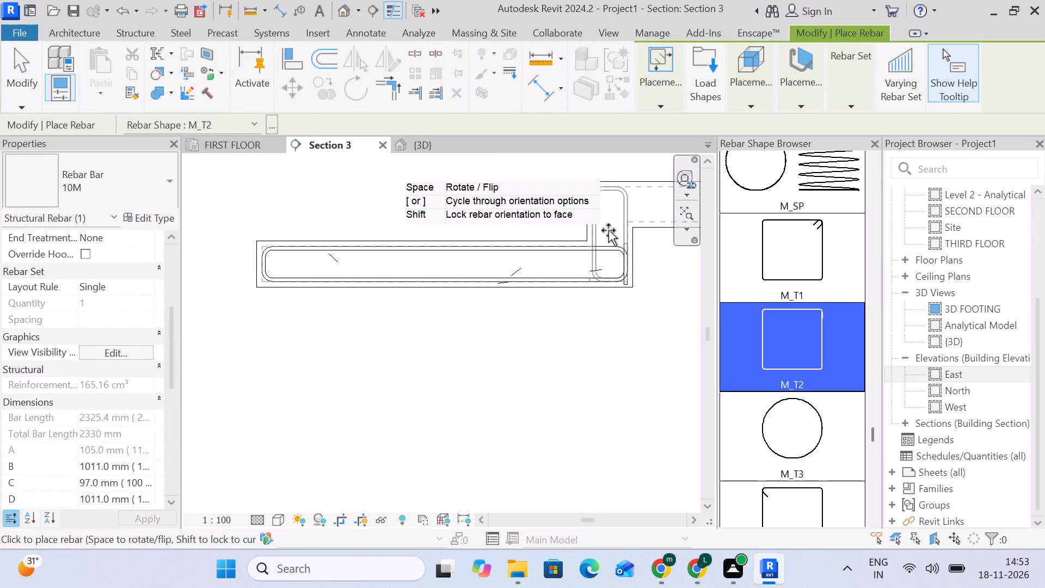
pyautogui.click(608, 230)
# Place 10M M_T2 ties in the second, third and fourth treads and in the risers between them.
pyautogui.moveTo(637, 233); pyautogui.dragTo(423, 233, button='middle')
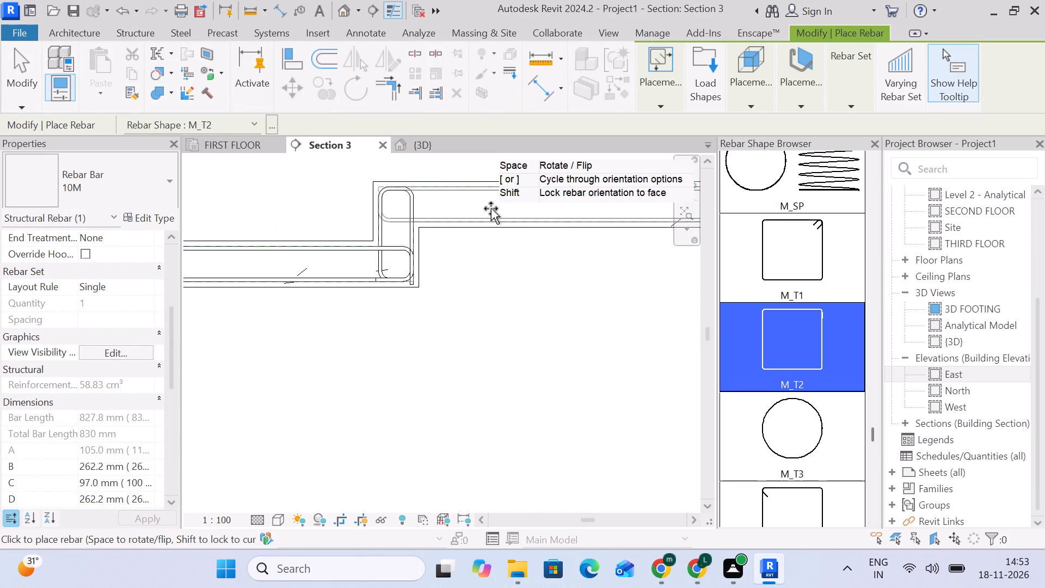
pyautogui.scroll(-5, 494, 207)
pyautogui.moveTo(494, 207); pyautogui.dragTo(366, 212, button='middle')
pyautogui.scroll(1, 366, 212)
pyautogui.click(371, 212)
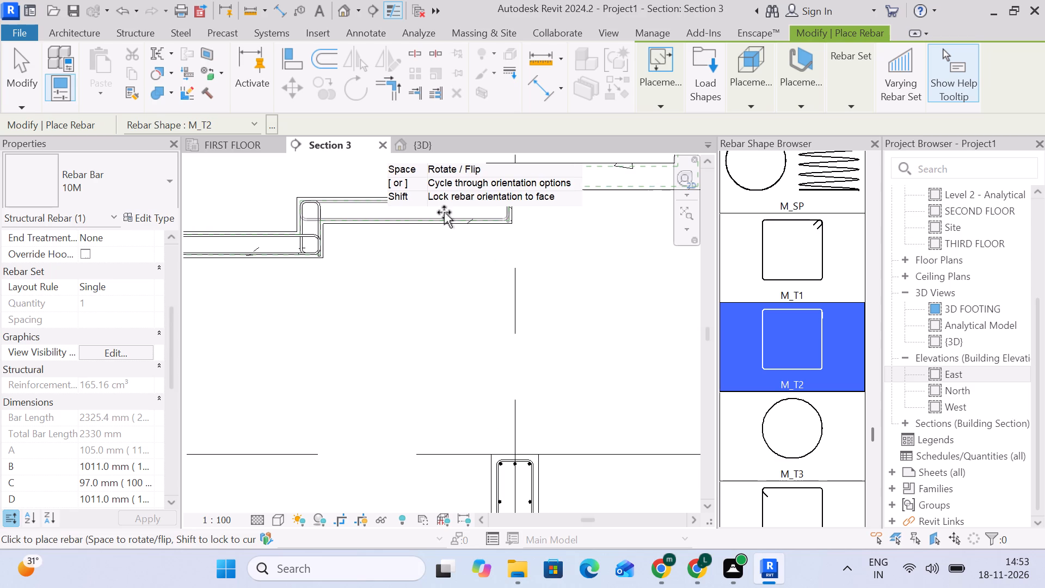
pyautogui.click(560, 179)
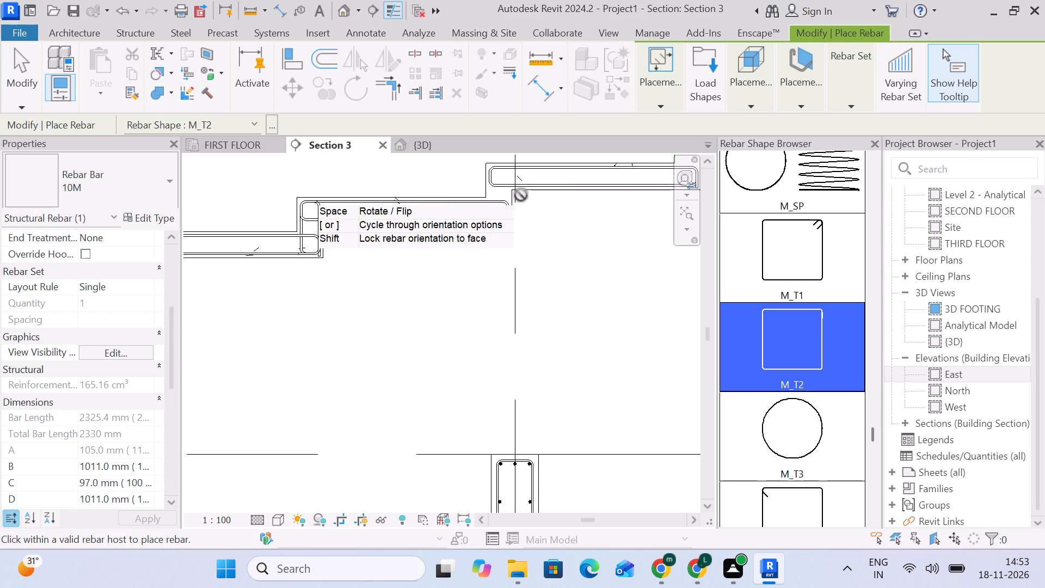
pyautogui.click(499, 201)
pyautogui.moveTo(588, 207); pyautogui.dragTo(343, 316, button='middle')
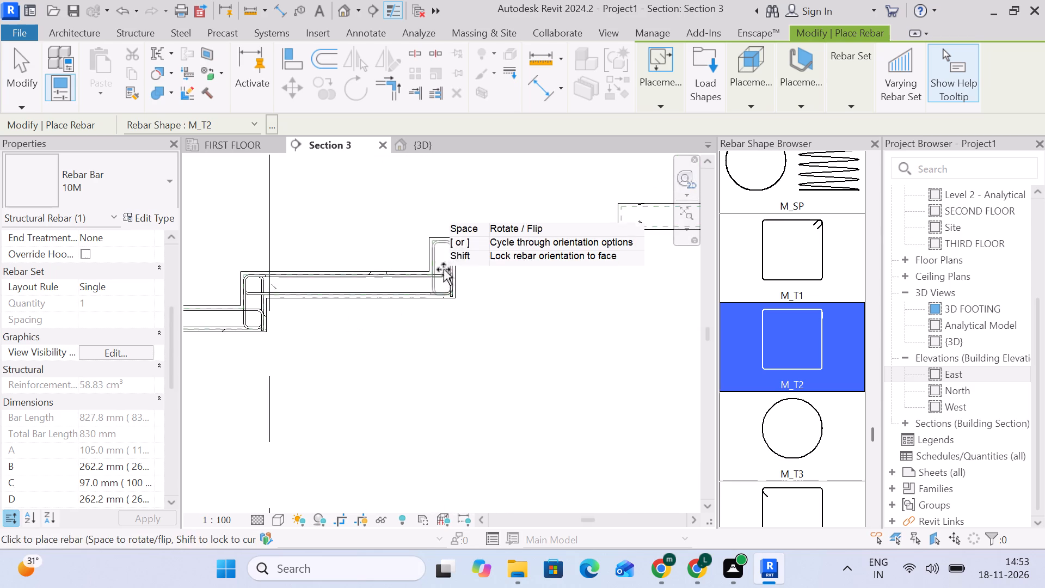
pyautogui.click(440, 261)
pyautogui.click(506, 249)
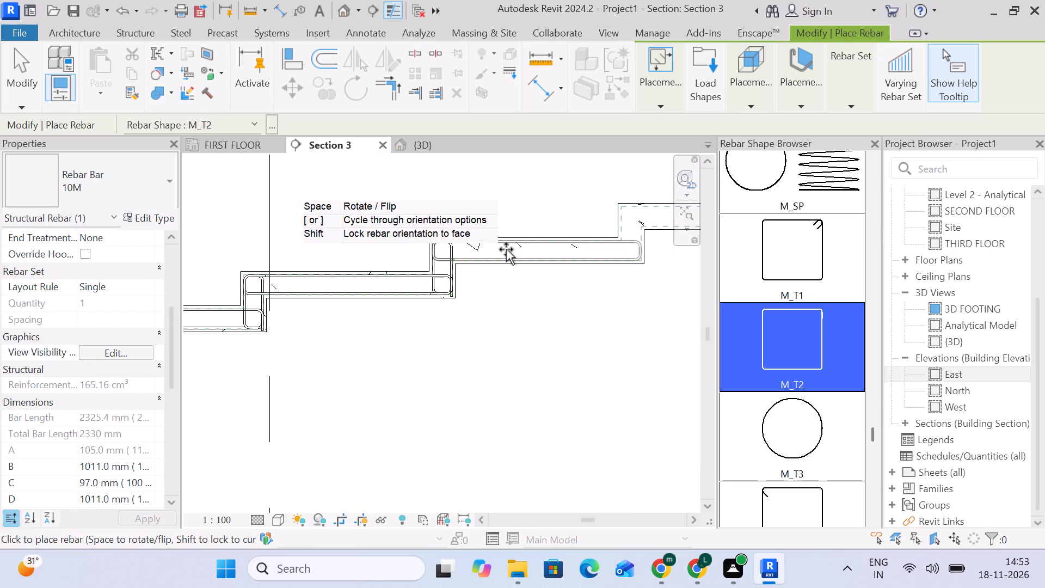
# Place 10M M_T2 ties in the fifth, sixth and seventh treads and in the riser leading up to each.
pyautogui.moveTo(582, 265); pyautogui.dragTo(371, 355, button='middle')
pyautogui.click(416, 326)
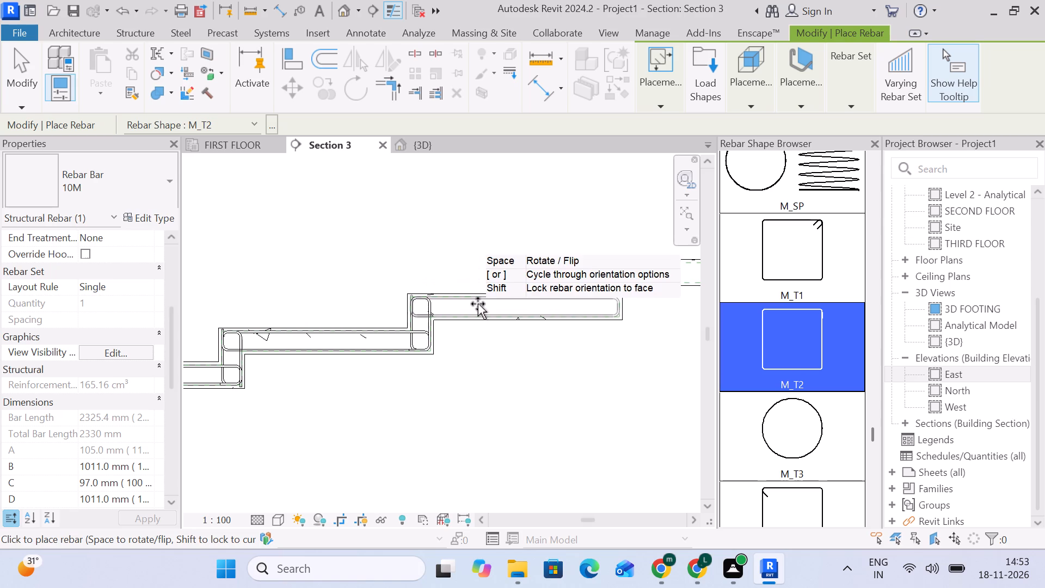
pyautogui.click(478, 304)
pyautogui.moveTo(585, 317); pyautogui.dragTo(354, 375, button='middle')
pyautogui.click(374, 351)
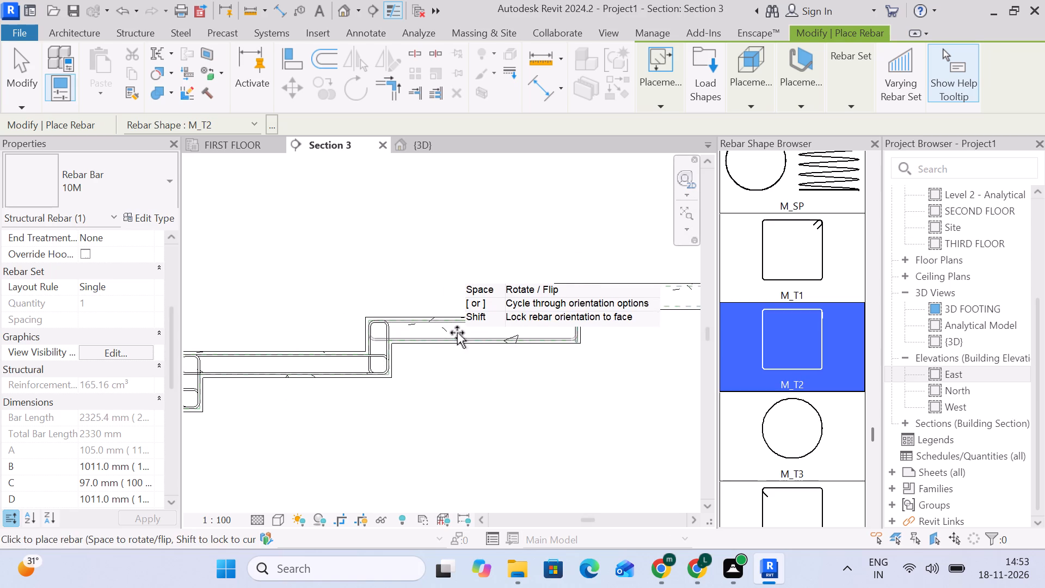
pyautogui.click(457, 333)
pyautogui.moveTo(548, 346); pyautogui.dragTo(384, 382, button='middle')
pyautogui.scroll(1, 395, 366)
pyautogui.click(404, 351)
pyautogui.click(485, 328)
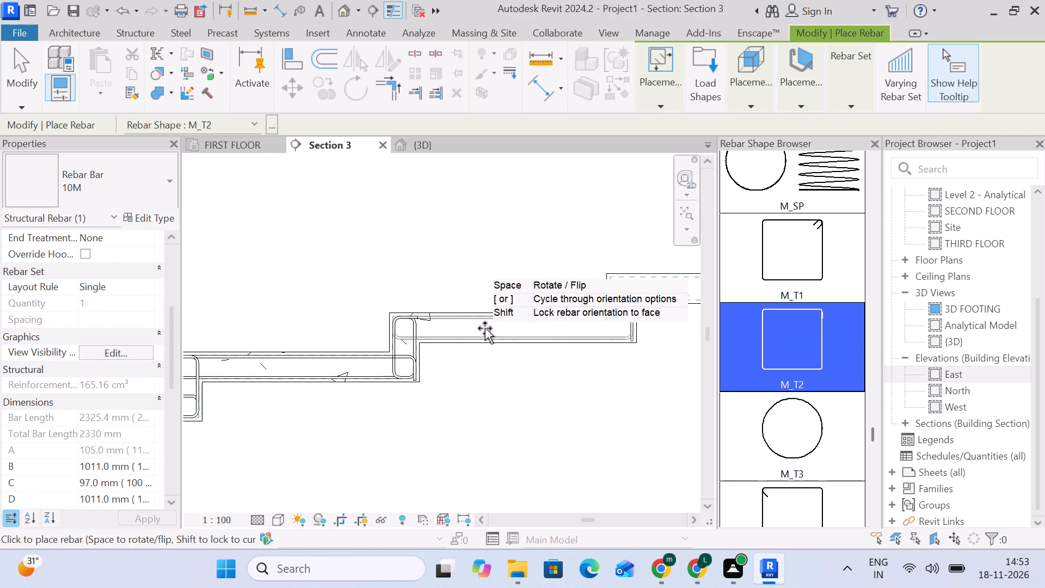
# Place 10M M_T2 ties in the eighth, ninth and tenth treads and in the riser leading up to each.
pyautogui.moveTo(590, 350); pyautogui.dragTo(351, 416, button='middle')
pyautogui.click(378, 378)
pyautogui.click(469, 360)
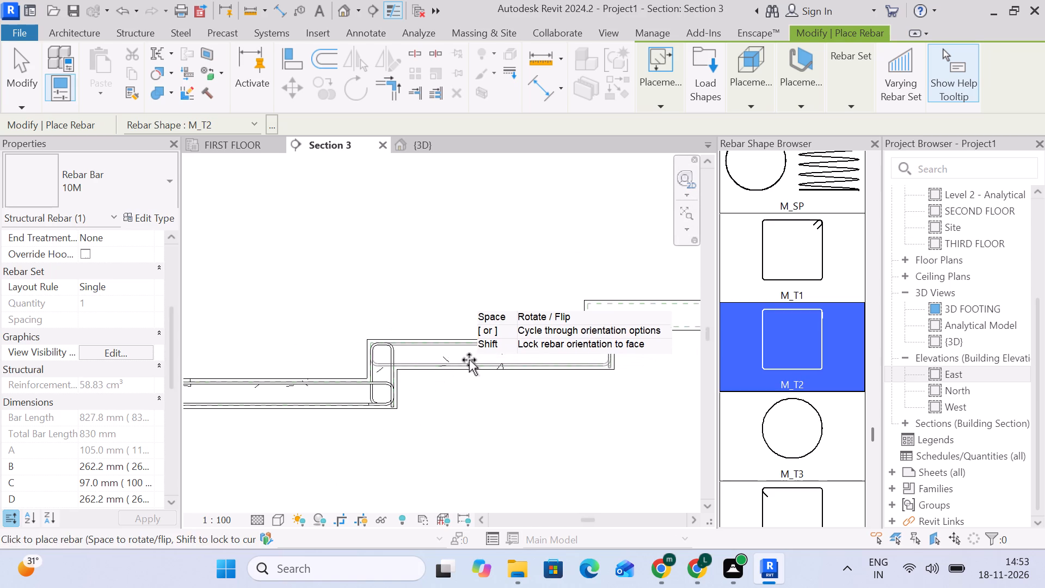
pyautogui.moveTo(556, 379); pyautogui.dragTo(359, 430, button='middle')
pyautogui.click(394, 385)
pyautogui.click(468, 364)
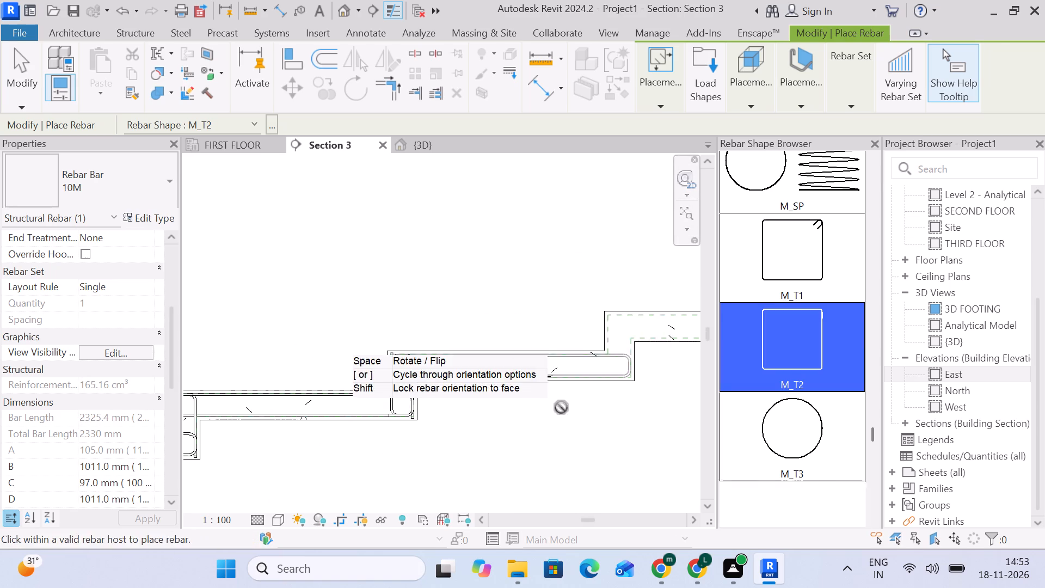
pyautogui.moveTo(567, 412); pyautogui.dragTo(254, 437, button='middle')
pyautogui.click(299, 373)
pyautogui.click(379, 358)
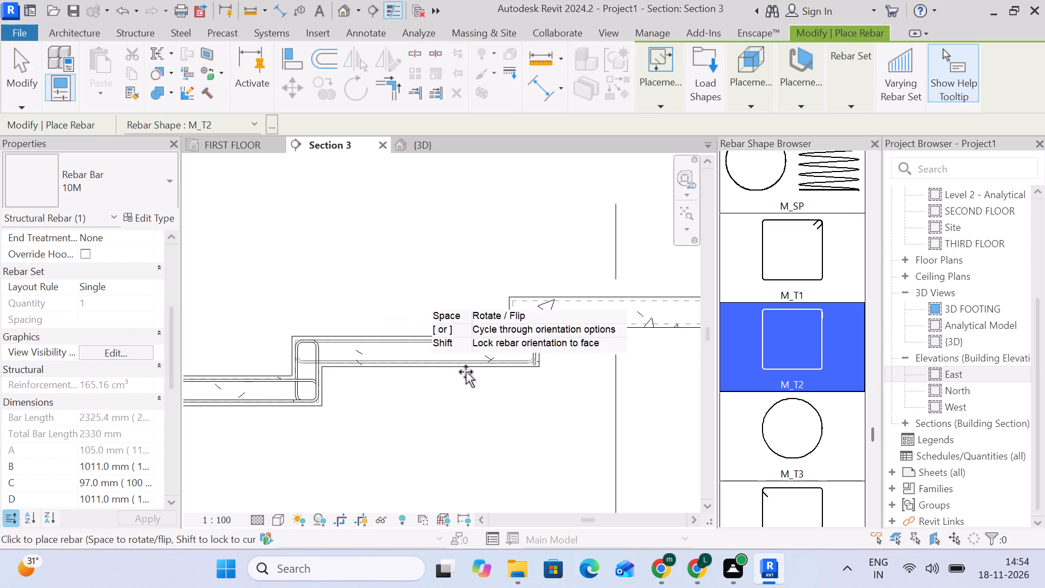
# Place 10M M_T2 ties in the long landing and the first tread above it, and in the riser leading up to each.
pyautogui.moveTo(495, 379); pyautogui.dragTo(347, 431, button='middle')
pyautogui.click(368, 388)
pyautogui.click(418, 364)
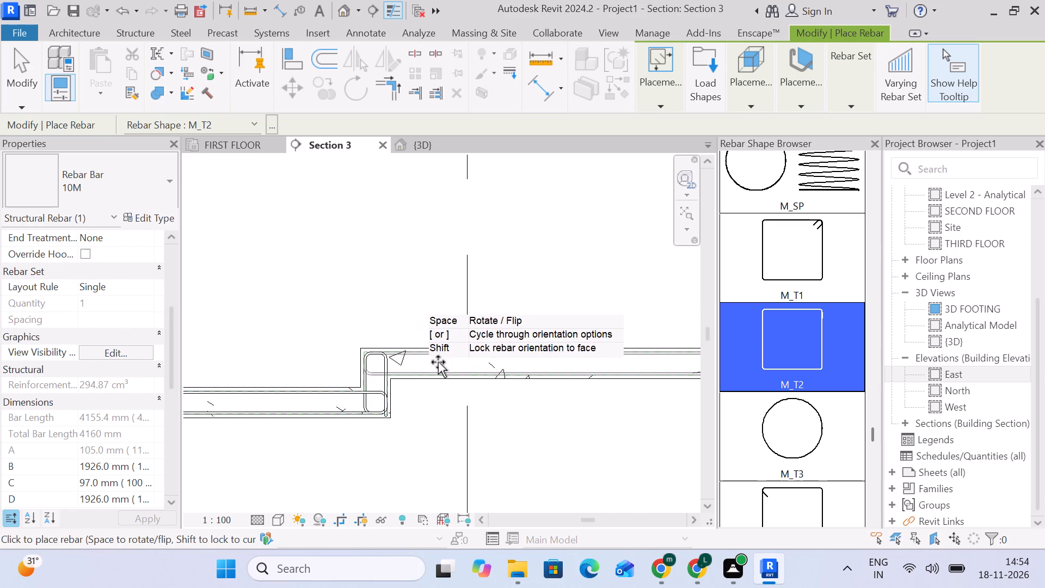
pyautogui.scroll(-3, 505, 395)
pyautogui.moveTo(466, 396); pyautogui.dragTo(253, 386, button='middle')
pyautogui.scroll(3, 394, 364)
pyautogui.moveTo(529, 353); pyautogui.dragTo(409, 391, button='middle')
pyautogui.scroll(2, 408, 391)
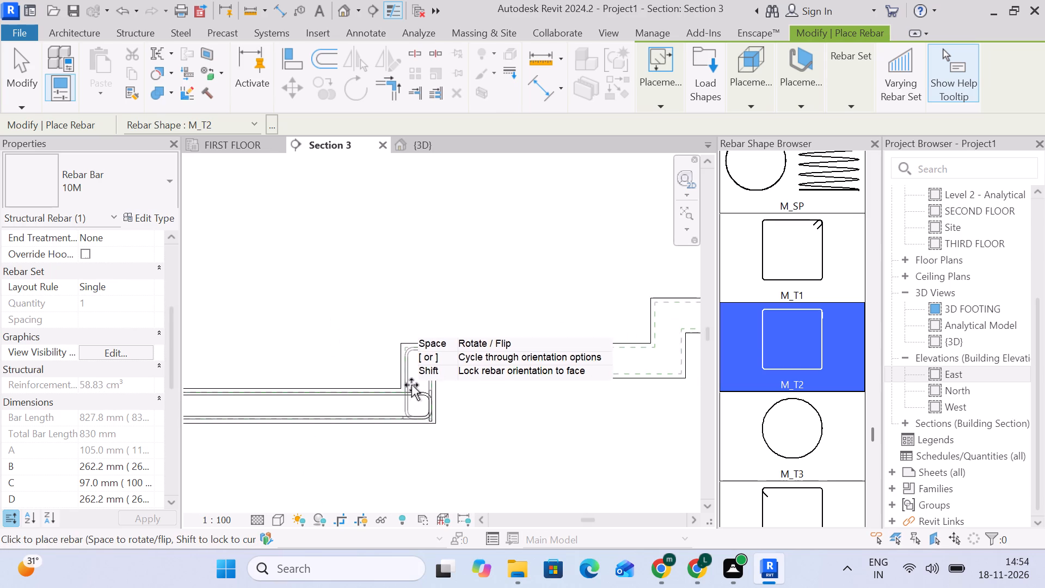
pyautogui.click(418, 379)
pyautogui.click(524, 354)
pyautogui.scroll(-3, 585, 366)
pyautogui.moveTo(544, 374); pyautogui.dragTo(248, 374, button='middle')
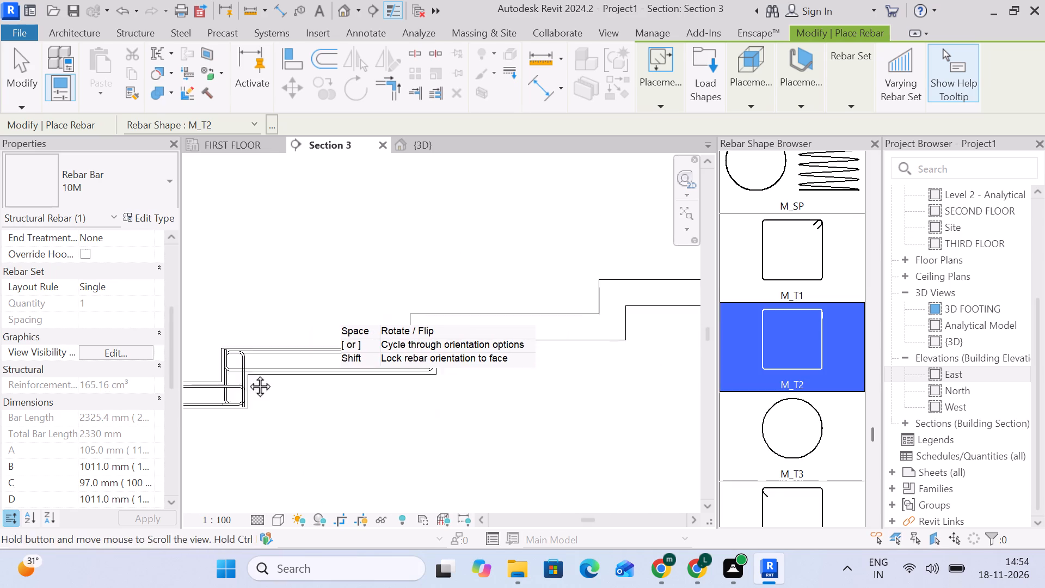
# Place 10M M_T2 ties in the second tread above the long landing and in the riser leading up to it.
pyautogui.moveTo(248, 374); pyautogui.dragTo(151, 377, button='middle')
pyautogui.moveTo(281, 350); pyautogui.dragTo(287, 350)
pyautogui.click(337, 335)
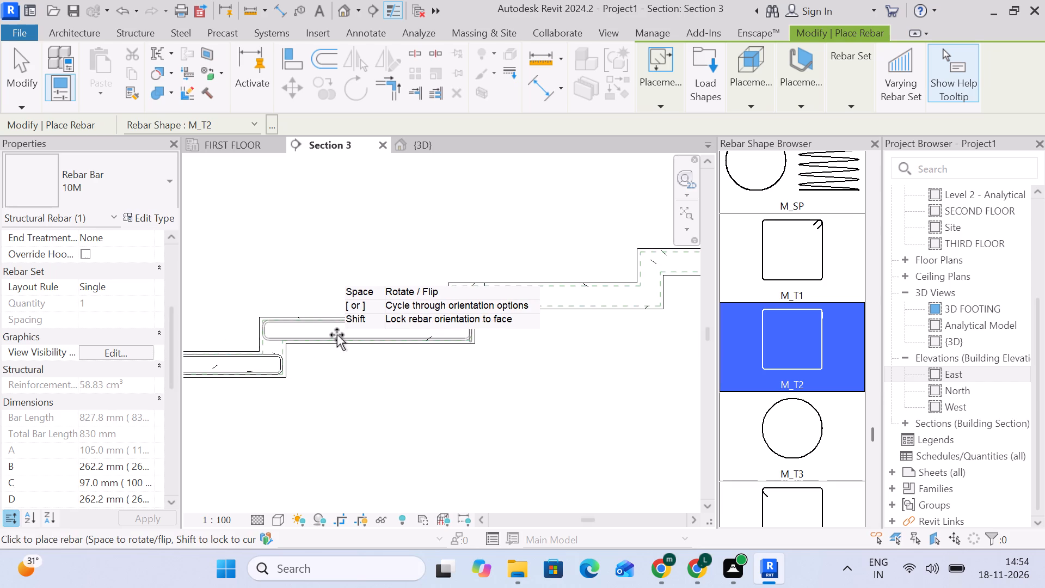
pyautogui.click(273, 350)
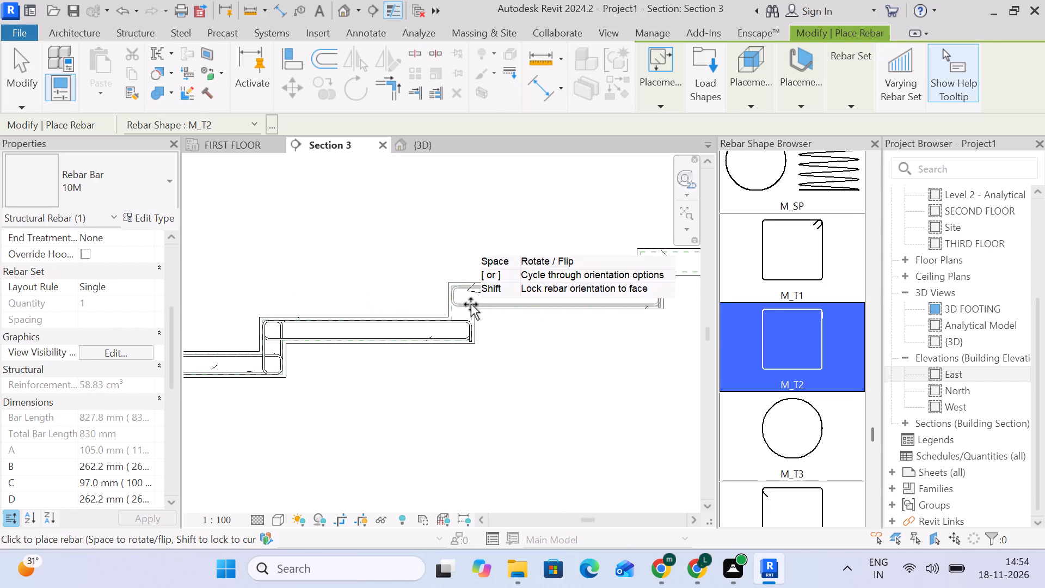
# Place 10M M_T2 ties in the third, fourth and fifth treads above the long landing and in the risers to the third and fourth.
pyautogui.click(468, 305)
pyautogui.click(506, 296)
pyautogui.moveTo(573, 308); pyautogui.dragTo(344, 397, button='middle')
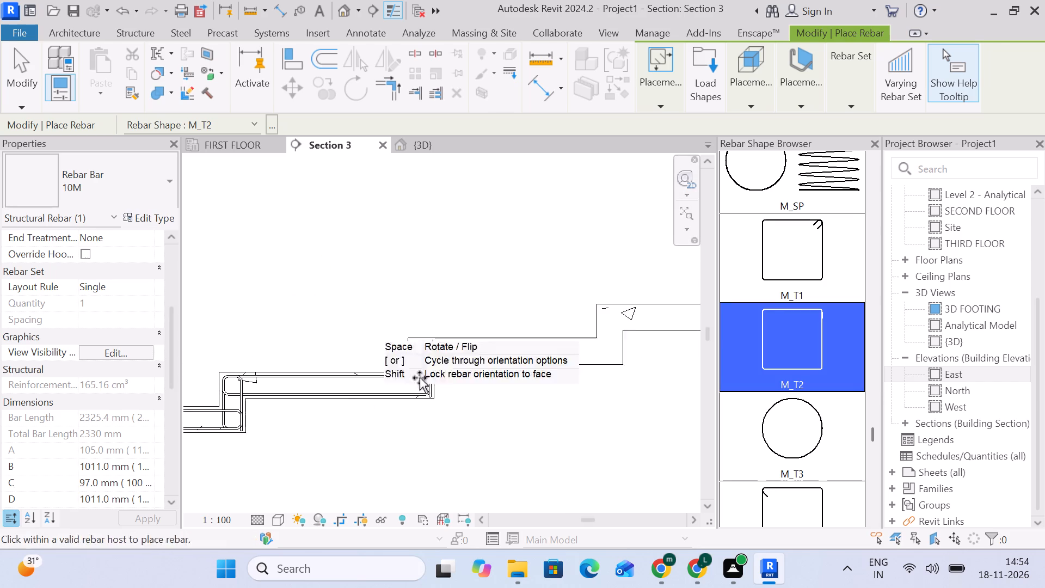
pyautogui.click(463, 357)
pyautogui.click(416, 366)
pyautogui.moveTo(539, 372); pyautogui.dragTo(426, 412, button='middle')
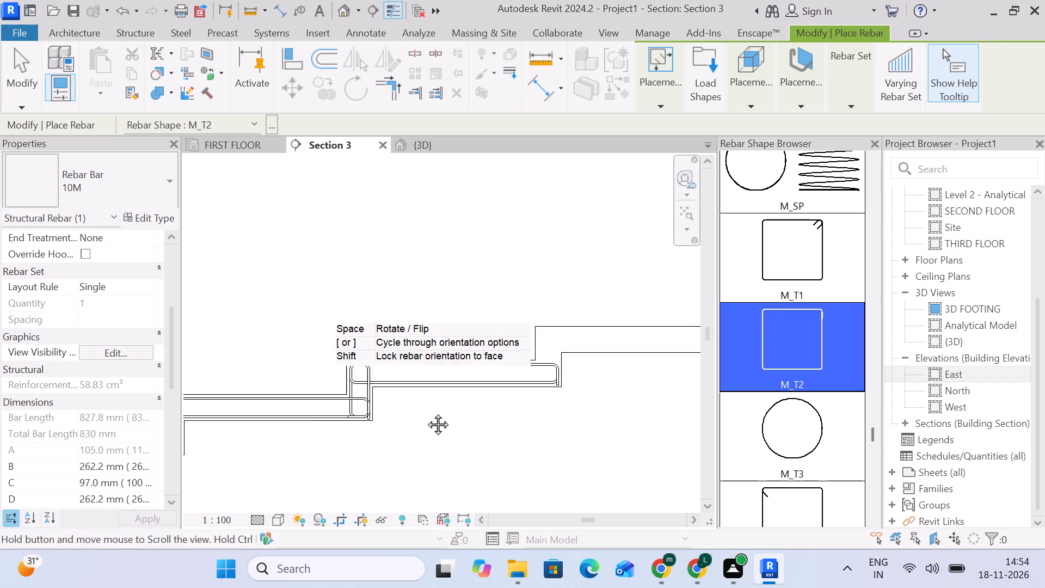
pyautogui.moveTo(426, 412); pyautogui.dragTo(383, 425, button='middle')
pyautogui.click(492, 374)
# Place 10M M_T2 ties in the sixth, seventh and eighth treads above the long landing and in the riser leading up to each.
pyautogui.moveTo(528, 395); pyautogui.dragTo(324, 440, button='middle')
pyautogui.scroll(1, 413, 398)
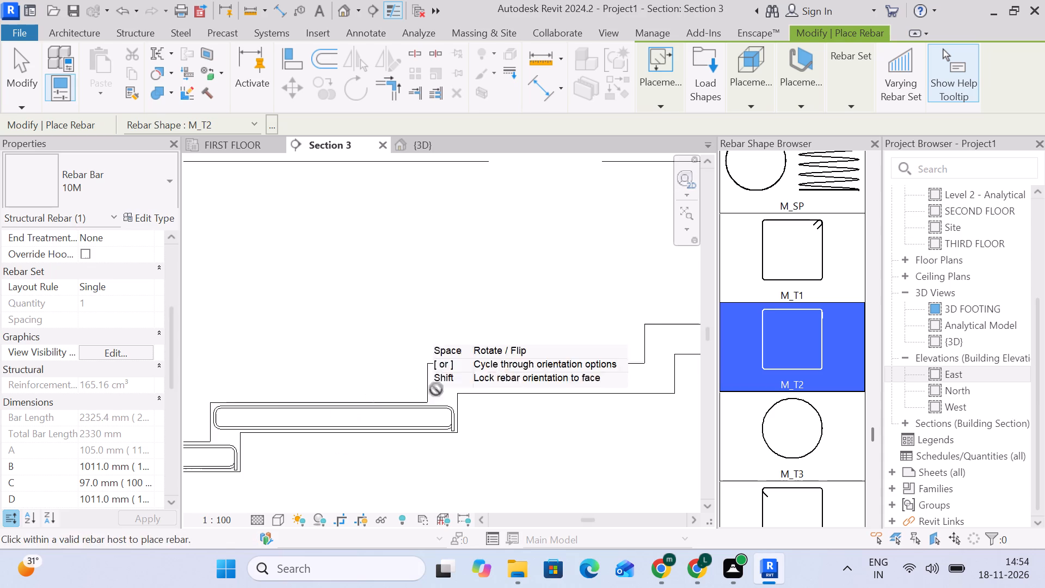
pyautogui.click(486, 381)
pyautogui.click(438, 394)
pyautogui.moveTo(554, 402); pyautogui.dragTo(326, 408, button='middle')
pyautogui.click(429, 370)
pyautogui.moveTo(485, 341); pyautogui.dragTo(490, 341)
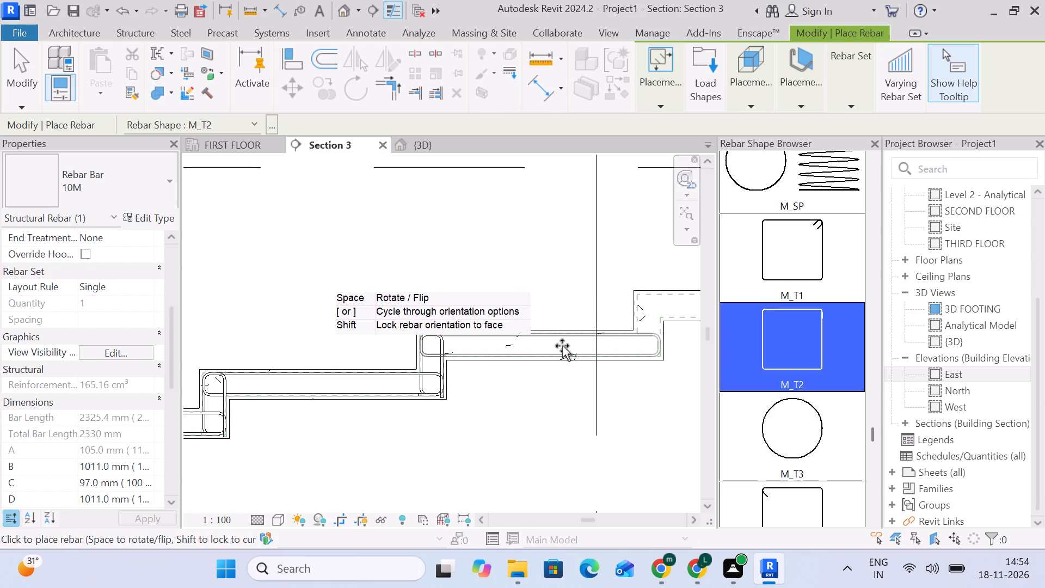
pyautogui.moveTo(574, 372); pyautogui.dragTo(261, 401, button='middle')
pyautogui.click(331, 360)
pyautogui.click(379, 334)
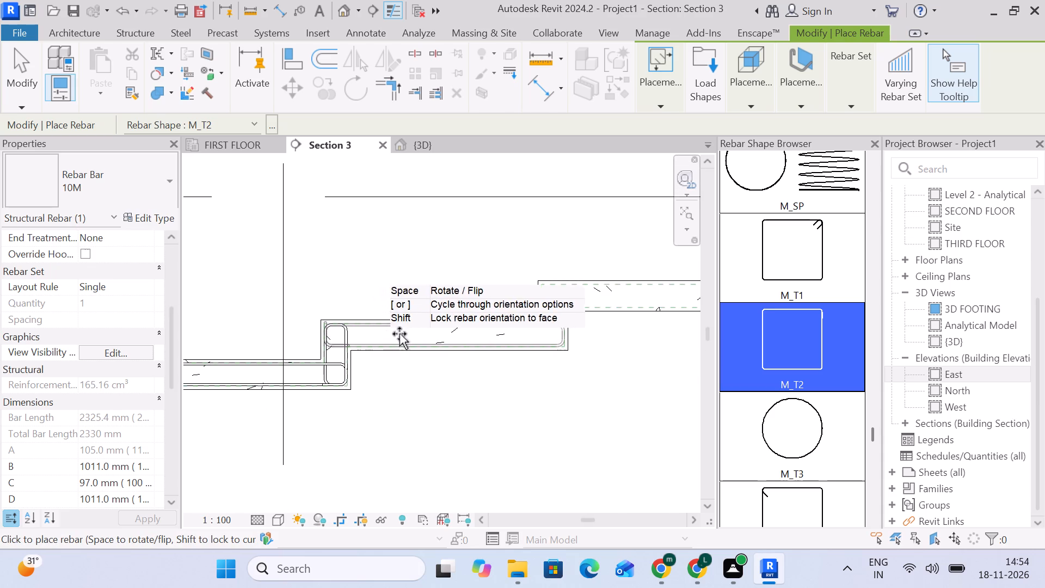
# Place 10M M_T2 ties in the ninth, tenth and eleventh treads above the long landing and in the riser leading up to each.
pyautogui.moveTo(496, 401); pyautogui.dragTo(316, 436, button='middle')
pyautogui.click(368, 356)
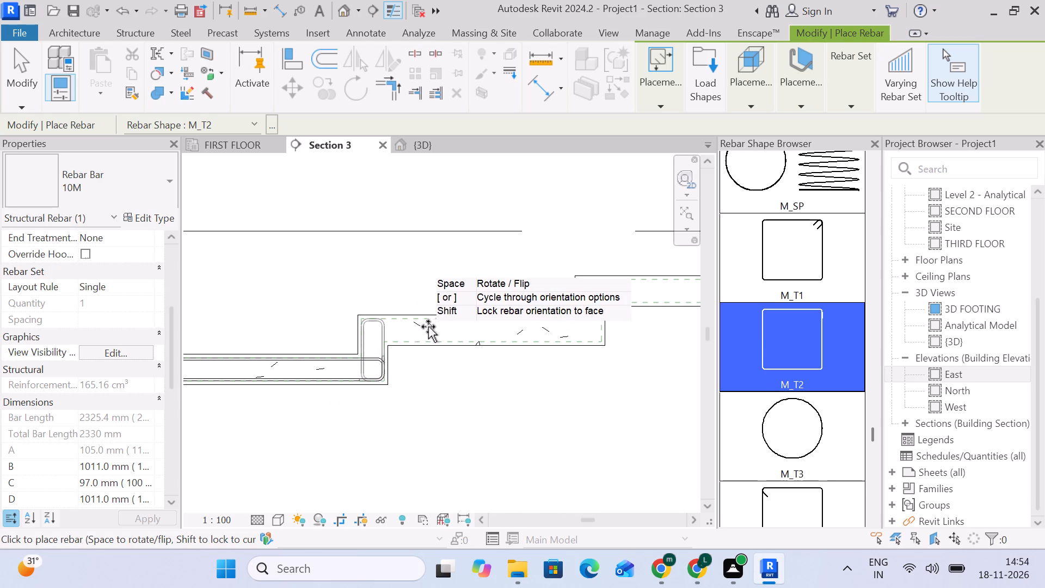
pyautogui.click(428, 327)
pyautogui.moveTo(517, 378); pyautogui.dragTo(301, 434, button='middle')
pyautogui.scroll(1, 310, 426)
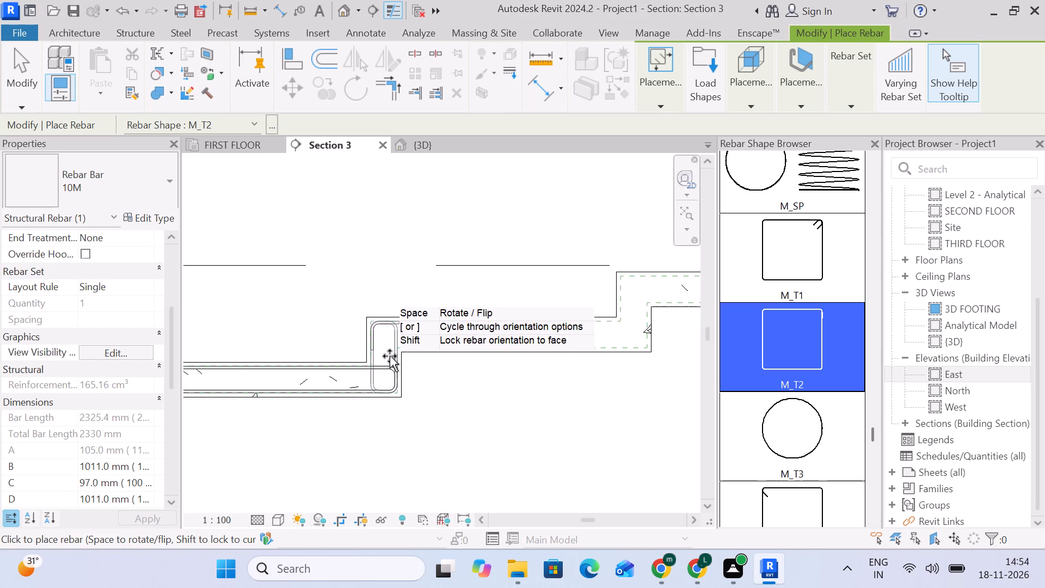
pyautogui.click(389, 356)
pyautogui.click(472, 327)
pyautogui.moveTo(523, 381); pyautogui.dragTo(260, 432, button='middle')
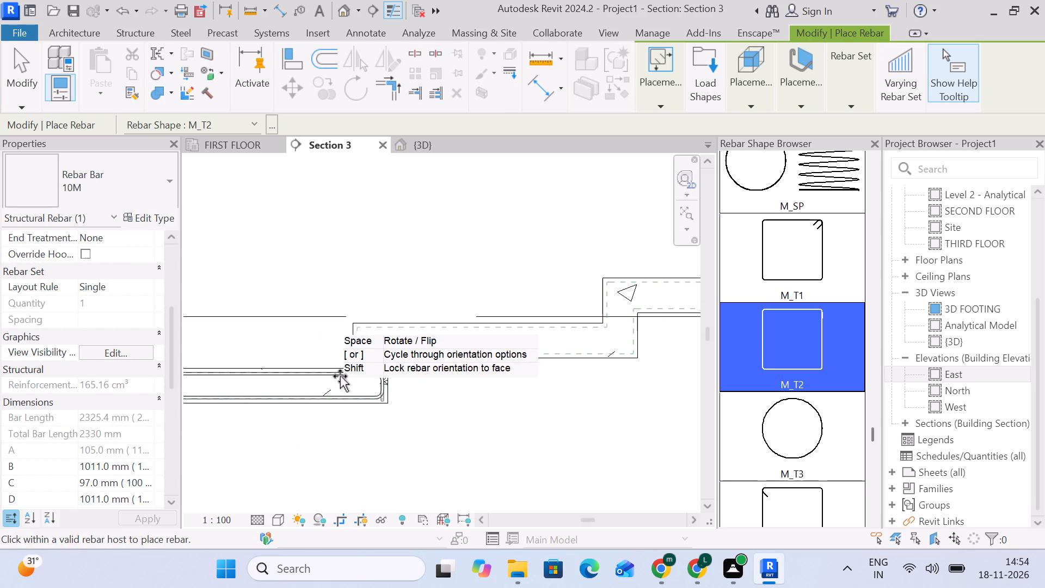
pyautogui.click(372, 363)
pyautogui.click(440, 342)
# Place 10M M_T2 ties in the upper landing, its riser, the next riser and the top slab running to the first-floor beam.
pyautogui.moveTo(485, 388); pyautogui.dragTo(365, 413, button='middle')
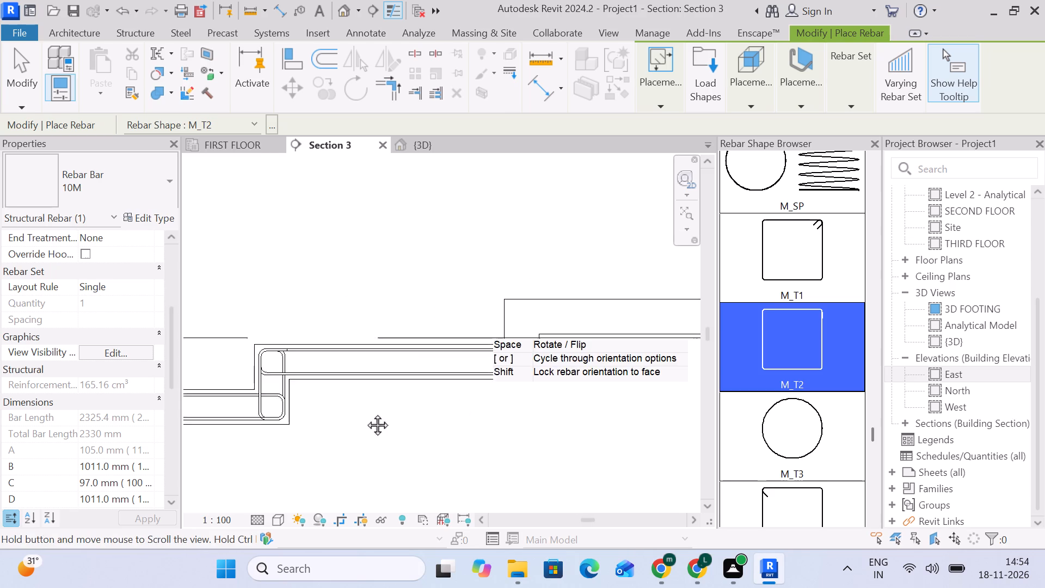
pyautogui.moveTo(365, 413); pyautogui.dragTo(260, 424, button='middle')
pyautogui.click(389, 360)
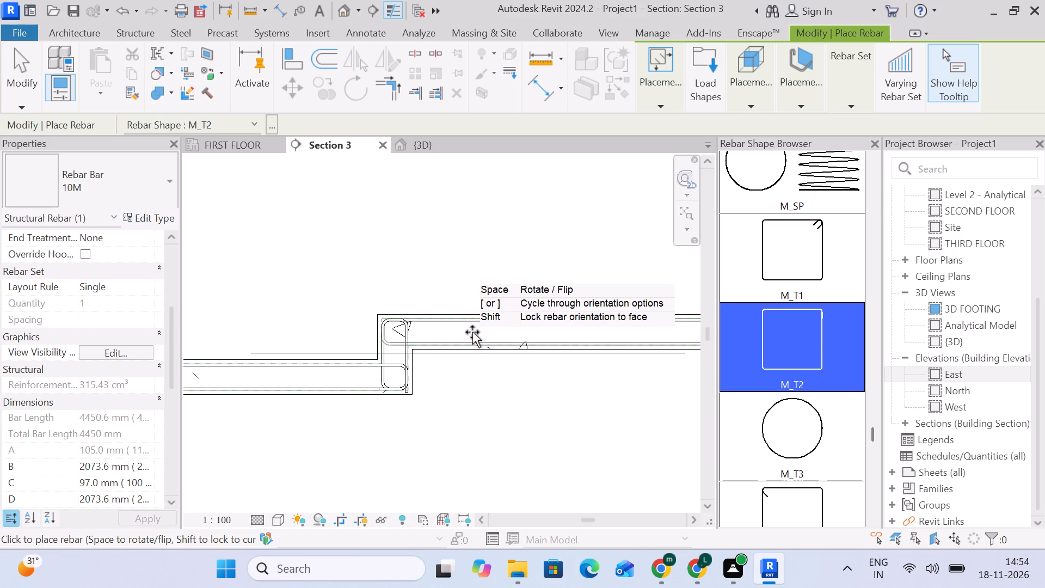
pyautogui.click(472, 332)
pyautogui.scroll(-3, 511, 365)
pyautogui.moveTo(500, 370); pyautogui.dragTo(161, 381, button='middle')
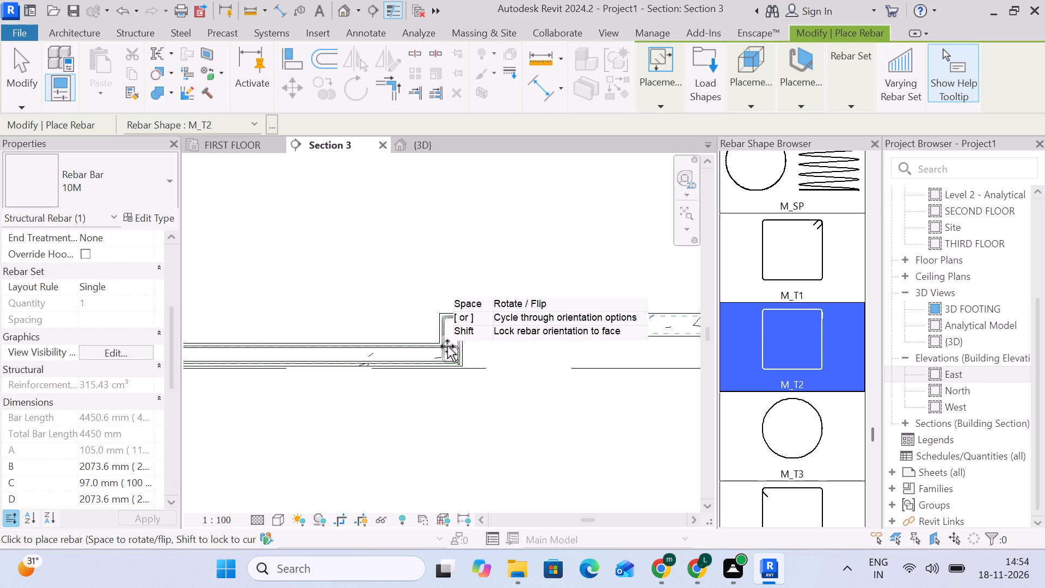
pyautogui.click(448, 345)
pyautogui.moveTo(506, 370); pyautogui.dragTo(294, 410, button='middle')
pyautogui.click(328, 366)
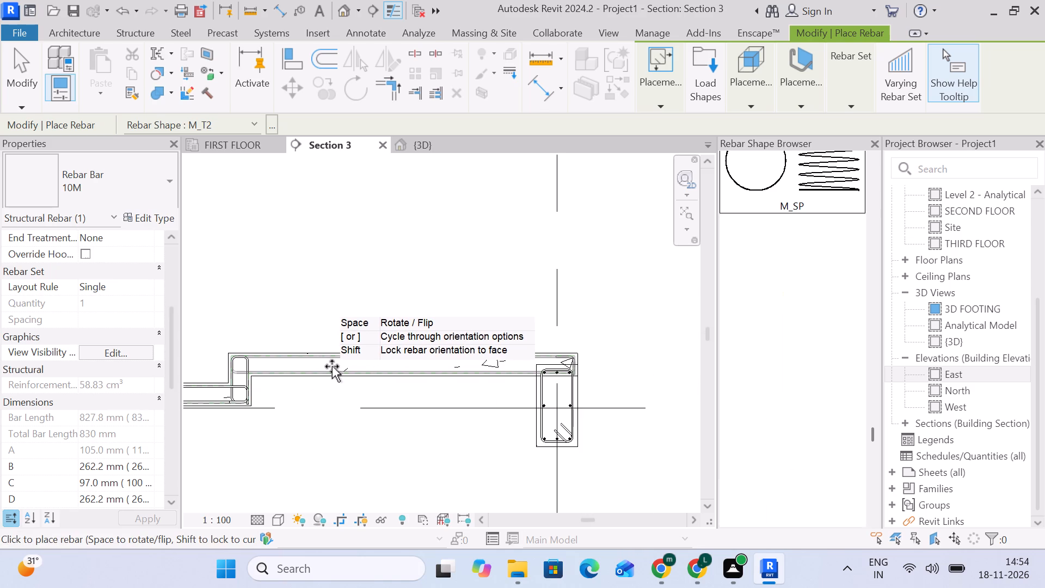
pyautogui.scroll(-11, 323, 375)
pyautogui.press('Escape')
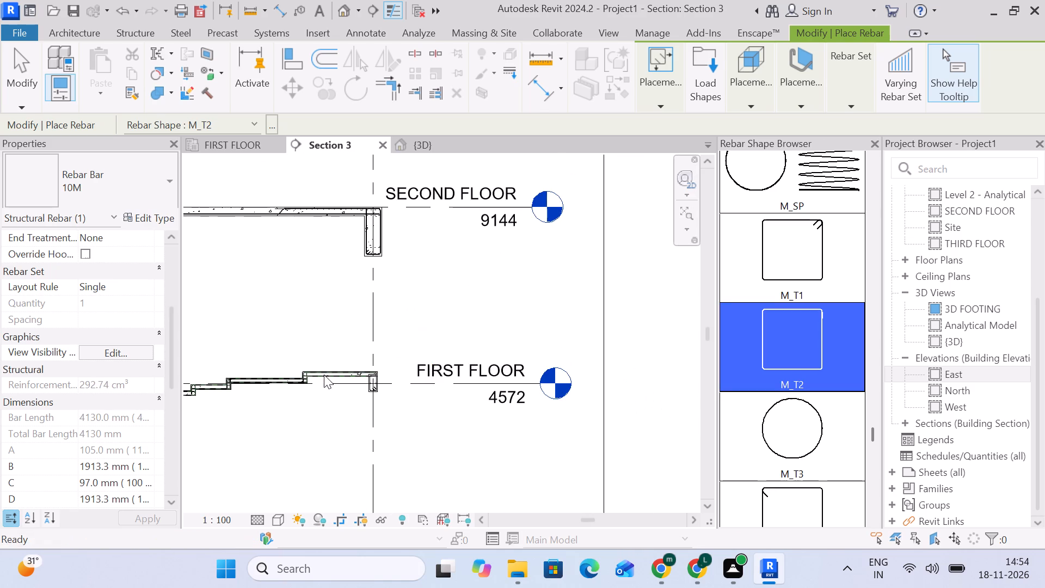
# Select every instance of the 10M rebar from the lowest tread's tie, review the shared properties and clear the selection.
pyautogui.scroll(-5, 324, 375)
pyautogui.moveTo(324, 377); pyautogui.dragTo(555, 293, button='middle')
pyautogui.moveTo(365, 321); pyautogui.dragTo(769, 258, button='middle')
pyautogui.scroll(7, 594, 298)
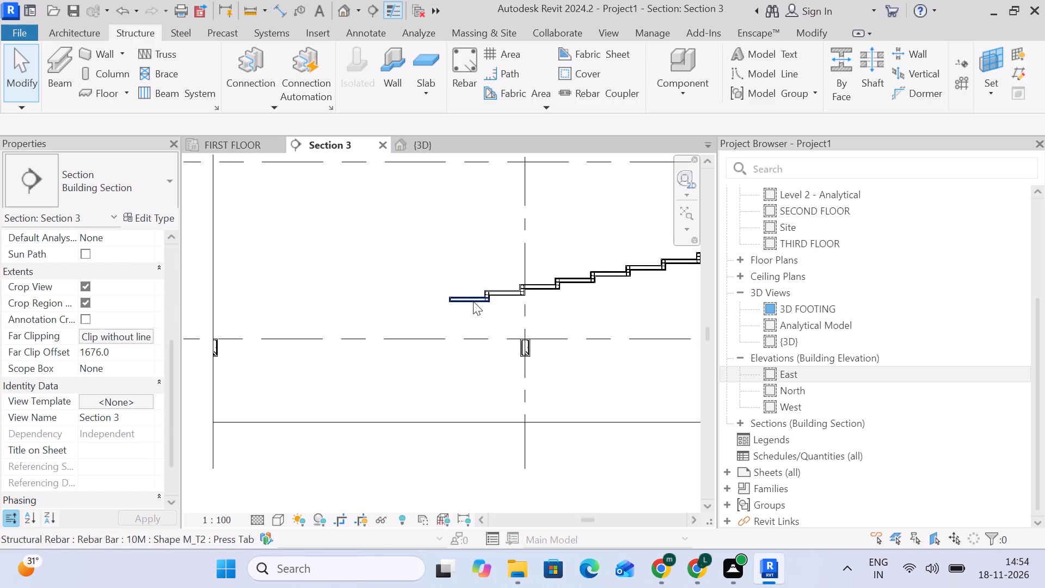
pyautogui.scroll(15, 473, 301)
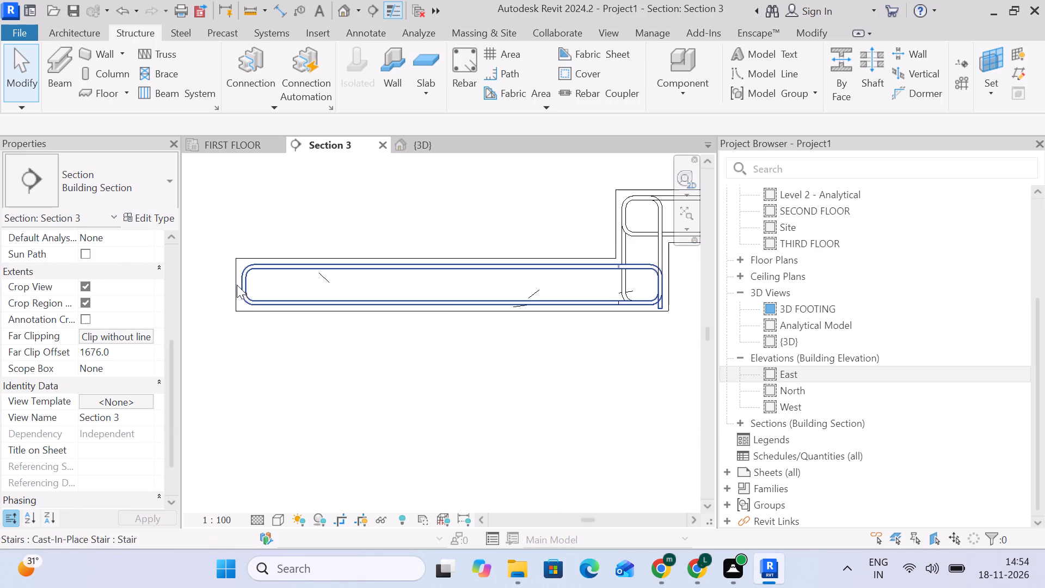
pyautogui.click(243, 285)
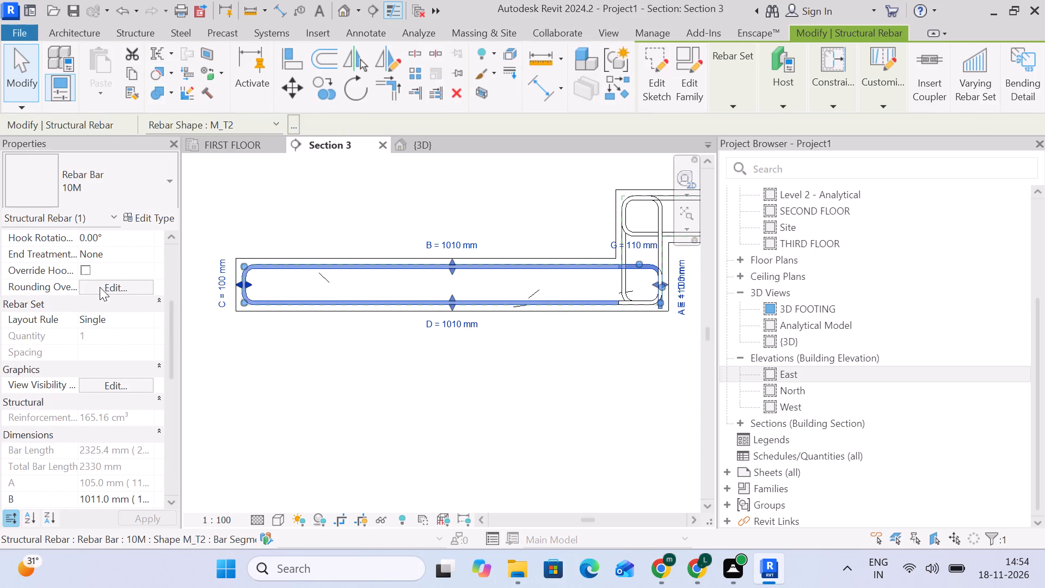
pyautogui.write('SA')
pyautogui.scroll(10, 102, 286)
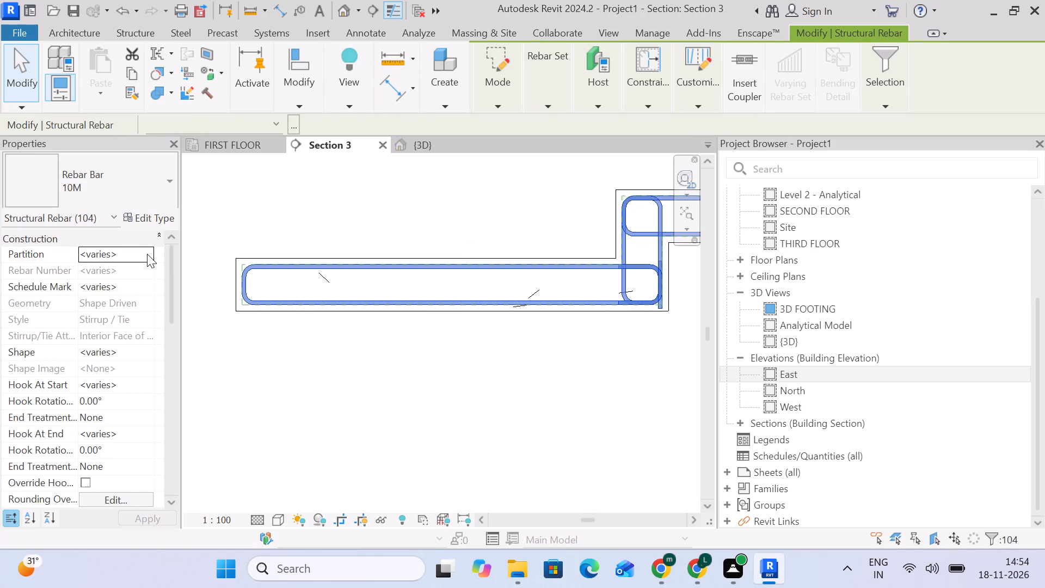
pyautogui.click(472, 398)
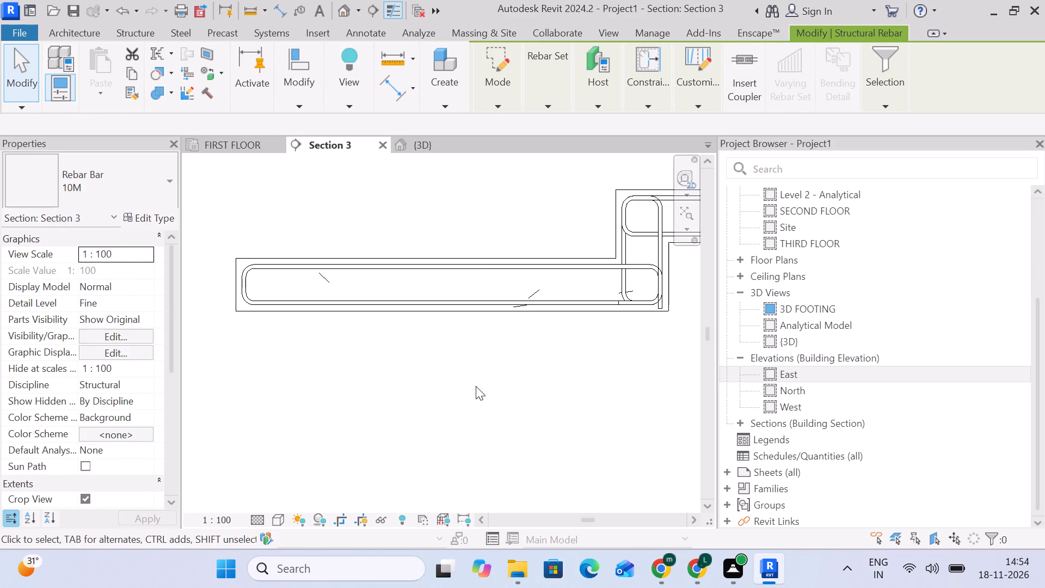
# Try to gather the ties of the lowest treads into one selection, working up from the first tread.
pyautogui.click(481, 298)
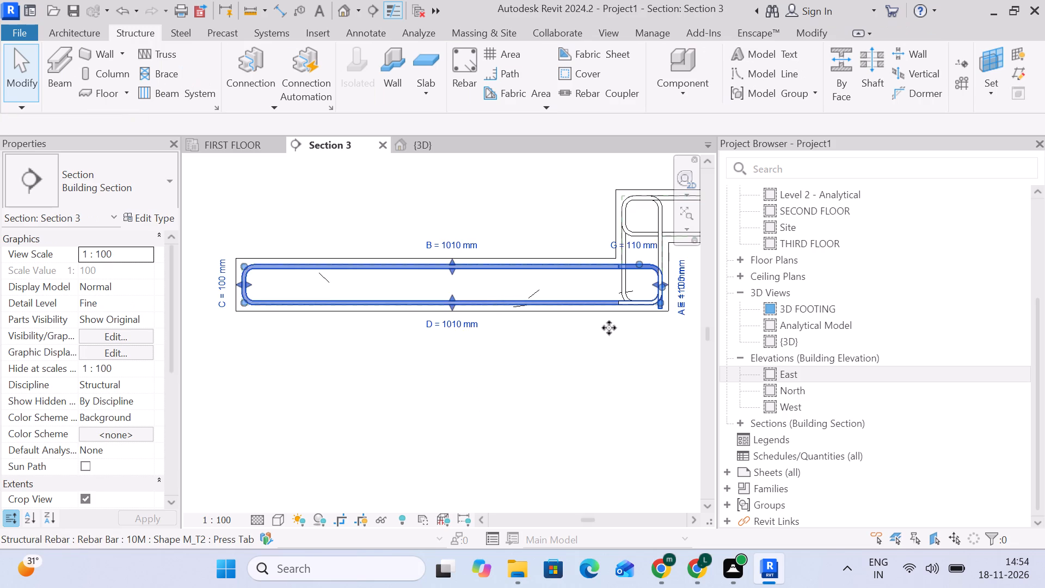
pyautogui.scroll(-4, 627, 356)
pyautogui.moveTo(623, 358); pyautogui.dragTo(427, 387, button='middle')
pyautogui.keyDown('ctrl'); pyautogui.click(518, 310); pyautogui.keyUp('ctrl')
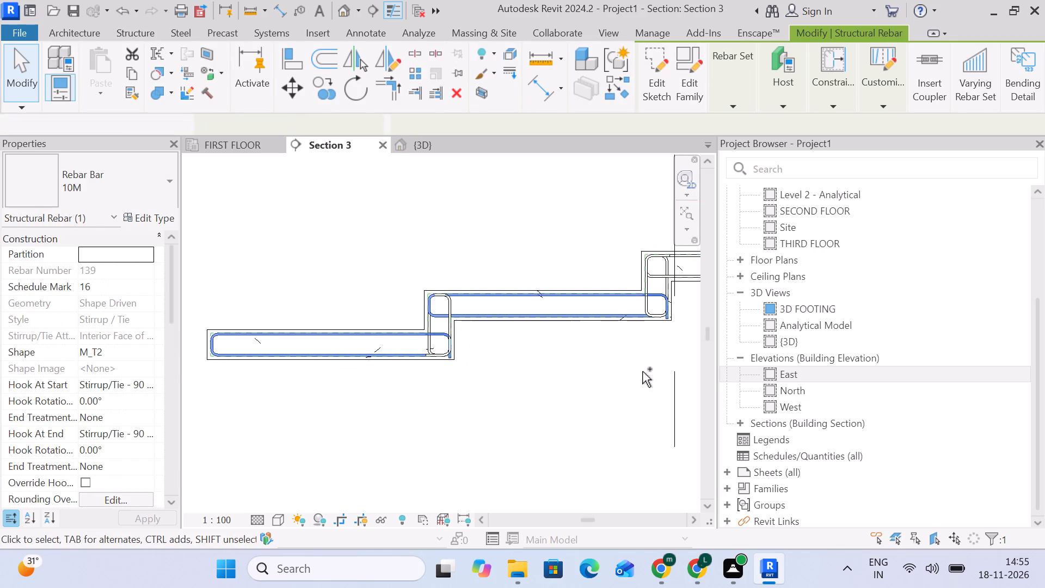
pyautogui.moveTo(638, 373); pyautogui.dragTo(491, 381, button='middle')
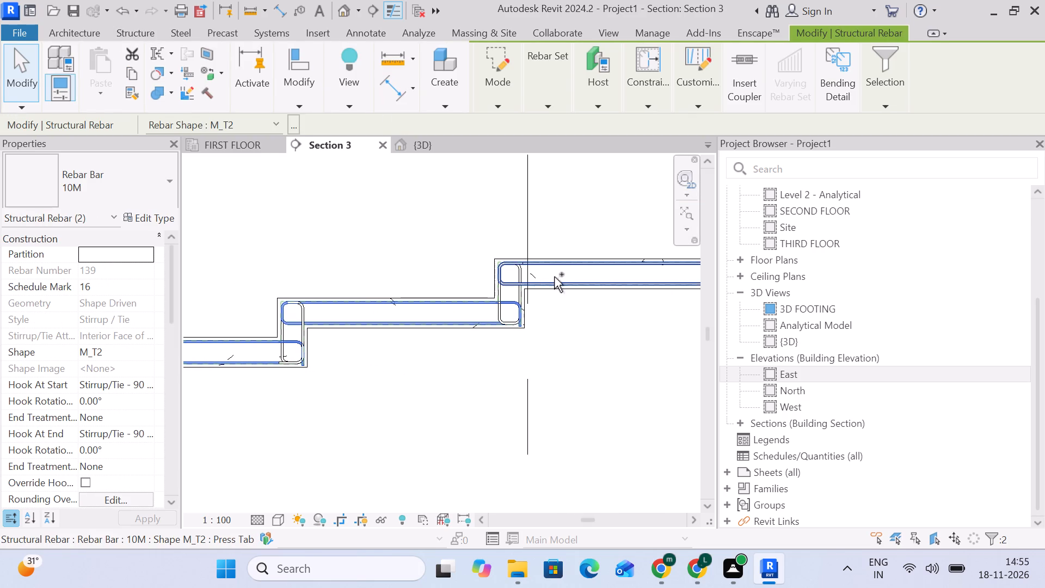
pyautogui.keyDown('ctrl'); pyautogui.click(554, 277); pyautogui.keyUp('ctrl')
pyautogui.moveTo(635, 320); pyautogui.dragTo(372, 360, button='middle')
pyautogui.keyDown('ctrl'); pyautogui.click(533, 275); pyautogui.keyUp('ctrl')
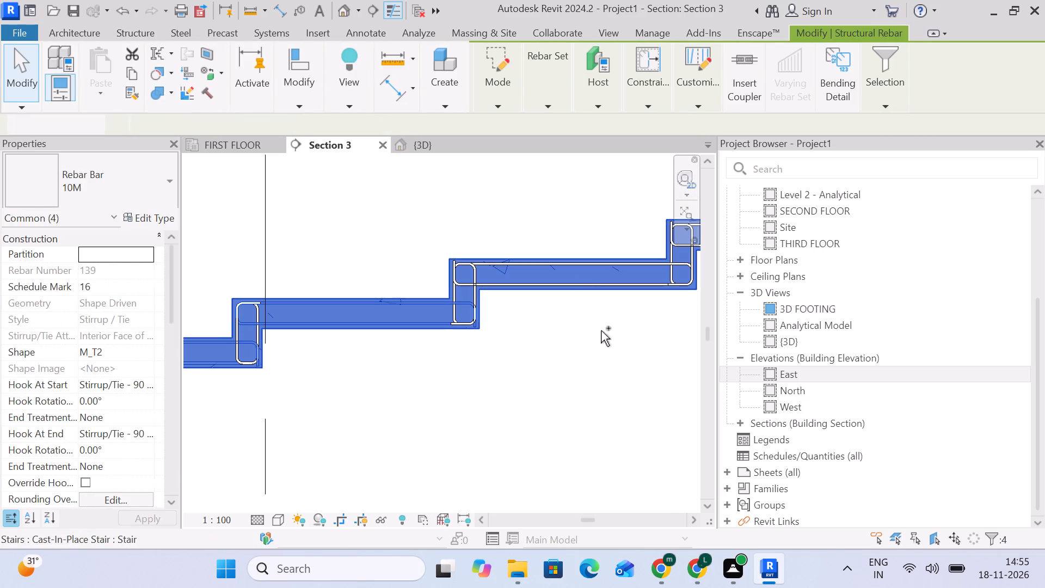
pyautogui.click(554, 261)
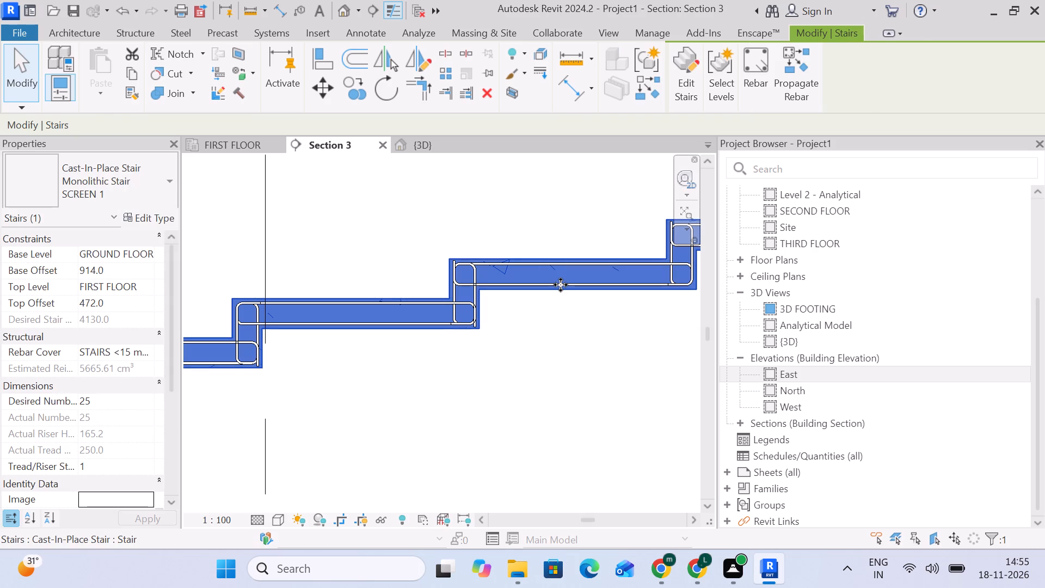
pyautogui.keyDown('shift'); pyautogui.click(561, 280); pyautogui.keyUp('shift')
# Examine the placed ties in the lowest treads and the first riser of the stair.
pyautogui.scroll(-5, 448, 363)
pyautogui.moveTo(461, 372); pyautogui.dragTo(511, 371, button='middle')
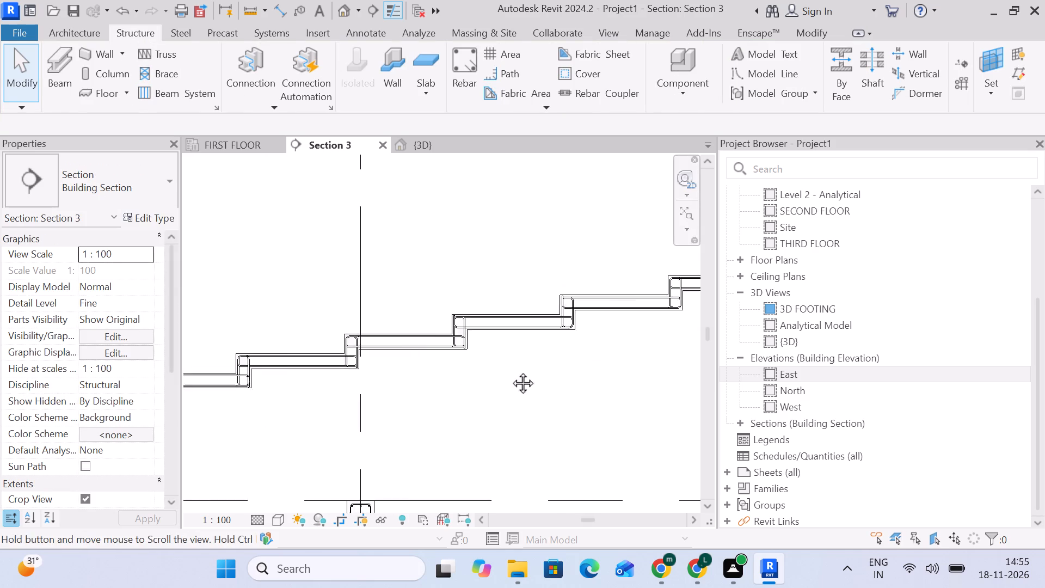
pyautogui.moveTo(511, 371); pyautogui.dragTo(674, 329, button='middle')
pyautogui.scroll(-3, 651, 328)
pyautogui.scroll(10, 480, 345)
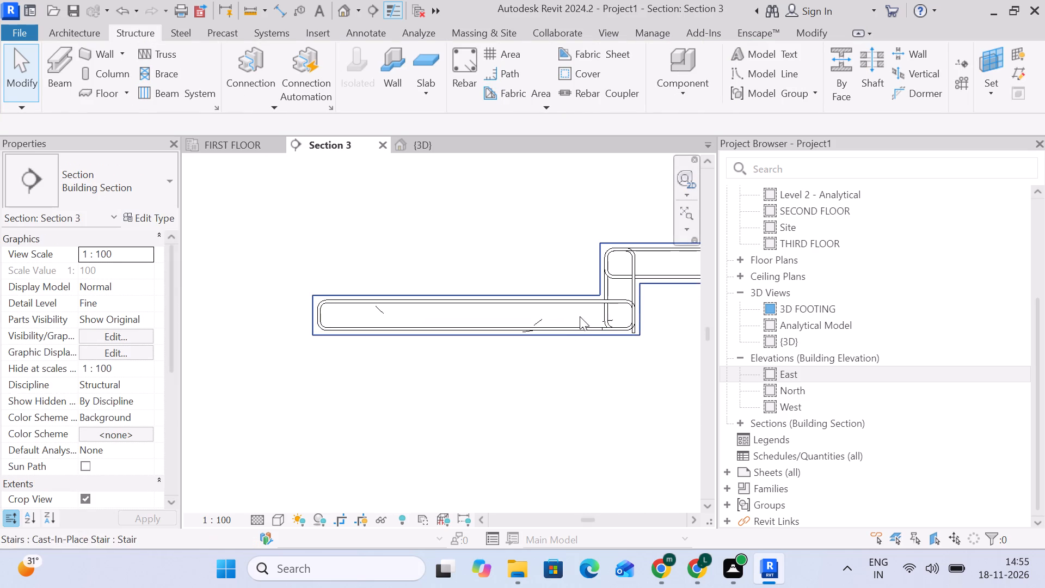
pyautogui.moveTo(580, 316); pyautogui.dragTo(500, 320, button='middle')
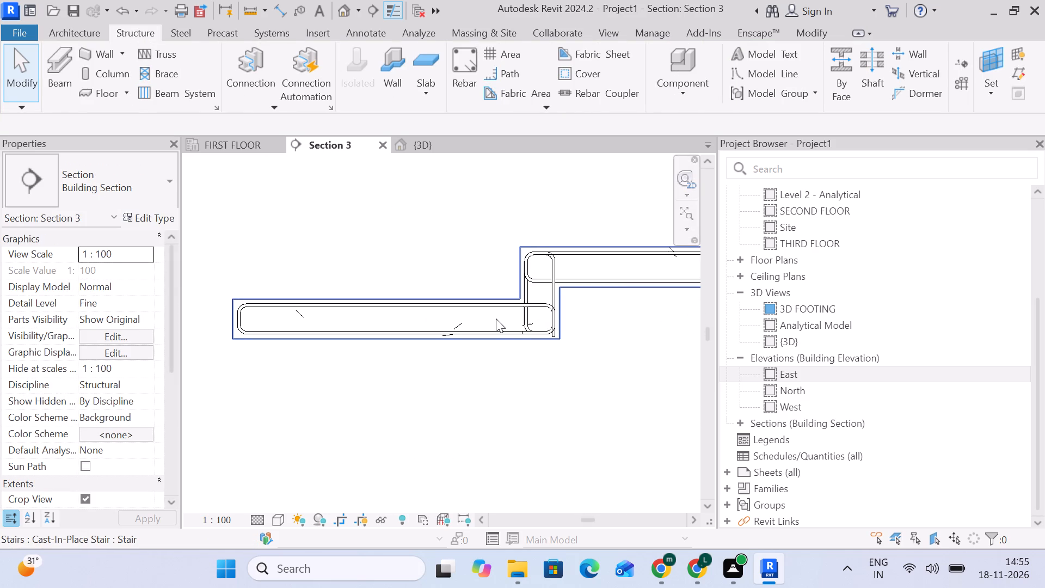
pyautogui.scroll(-5, 496, 318)
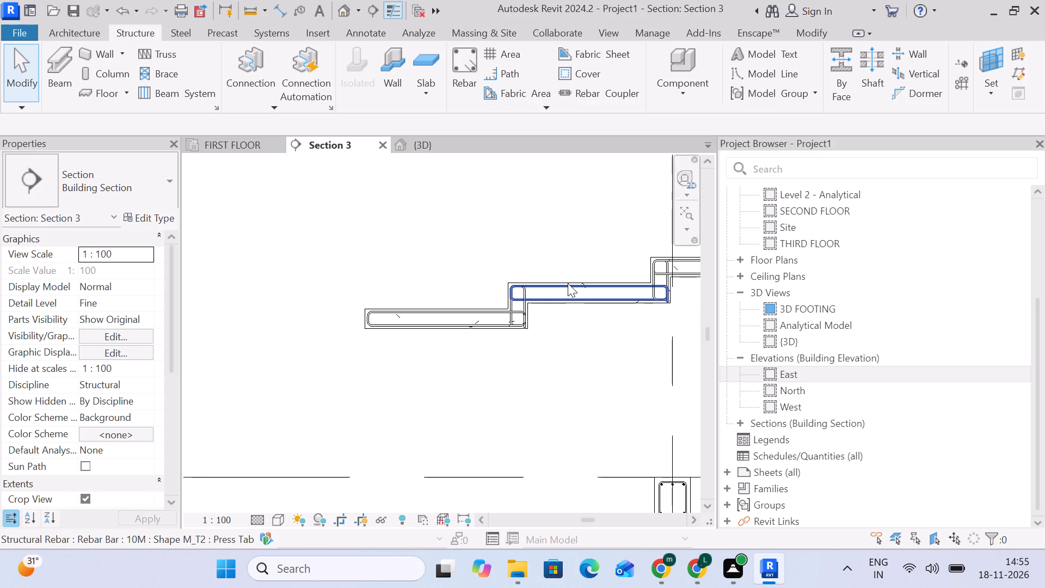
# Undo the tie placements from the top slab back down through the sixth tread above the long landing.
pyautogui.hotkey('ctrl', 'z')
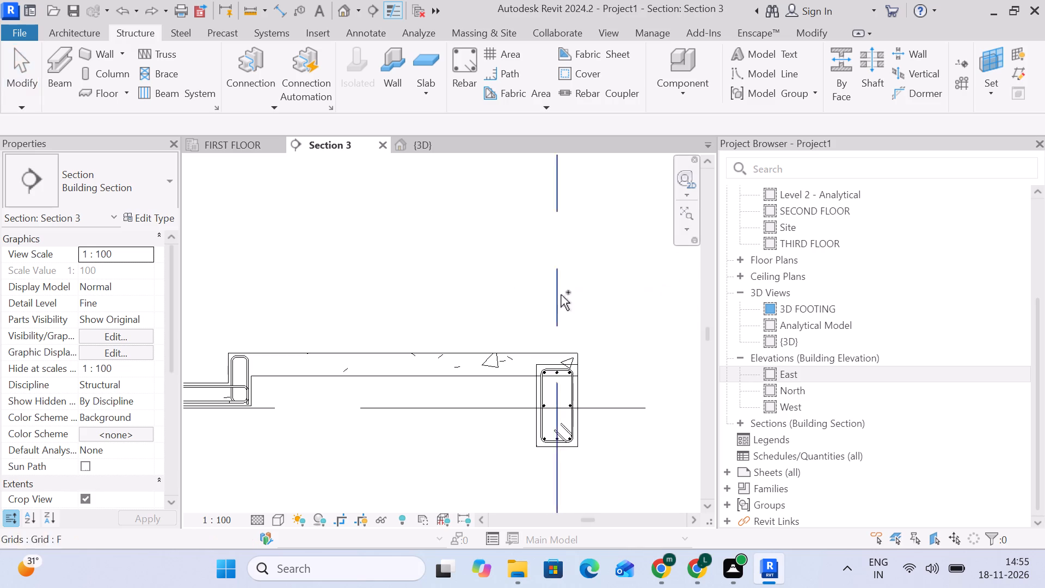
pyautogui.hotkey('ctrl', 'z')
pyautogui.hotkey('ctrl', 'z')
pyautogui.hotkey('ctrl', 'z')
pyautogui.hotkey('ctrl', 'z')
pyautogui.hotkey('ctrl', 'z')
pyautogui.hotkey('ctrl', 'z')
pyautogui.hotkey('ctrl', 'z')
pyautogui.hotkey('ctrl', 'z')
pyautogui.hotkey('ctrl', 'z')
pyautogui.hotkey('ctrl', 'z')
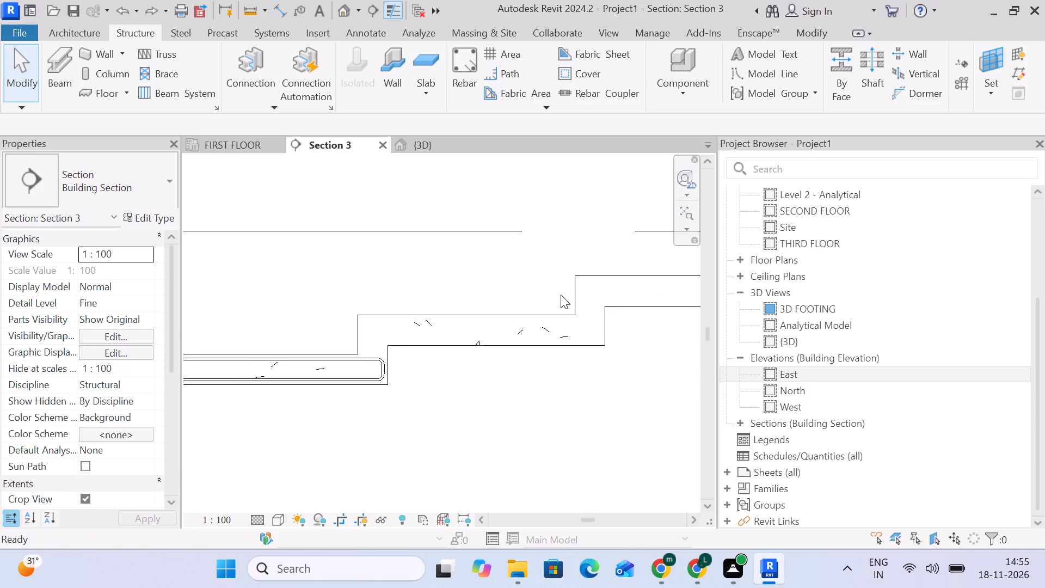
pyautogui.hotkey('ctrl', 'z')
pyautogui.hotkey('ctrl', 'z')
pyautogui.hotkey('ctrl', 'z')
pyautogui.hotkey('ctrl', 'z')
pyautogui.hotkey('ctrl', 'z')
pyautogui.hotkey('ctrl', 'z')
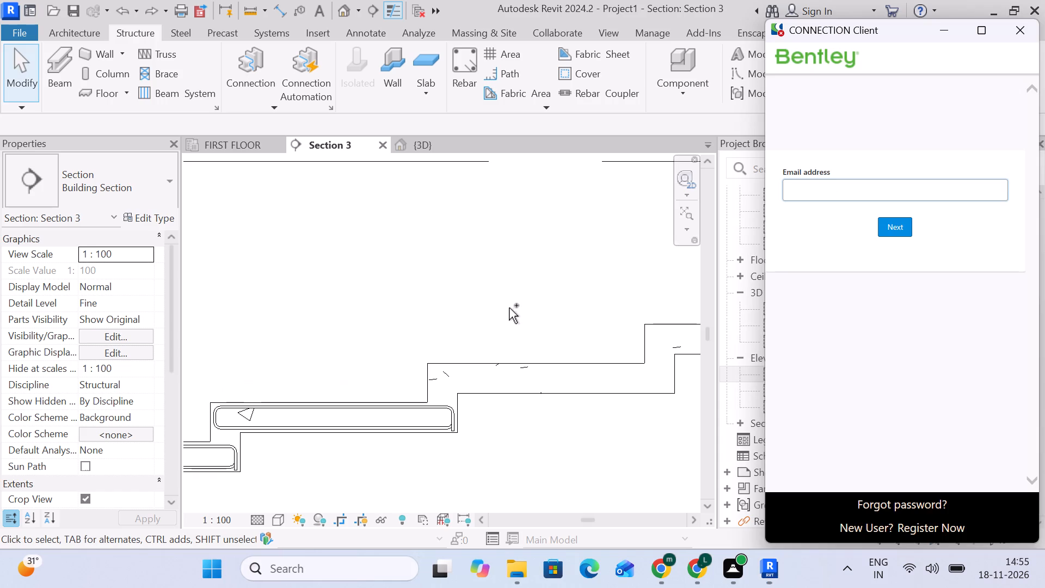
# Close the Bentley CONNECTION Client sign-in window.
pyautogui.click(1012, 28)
# Undo the upper-flight tie placements down through the riser between the first and second treads above the long landing.
pyautogui.scroll(-5, 297, 383)
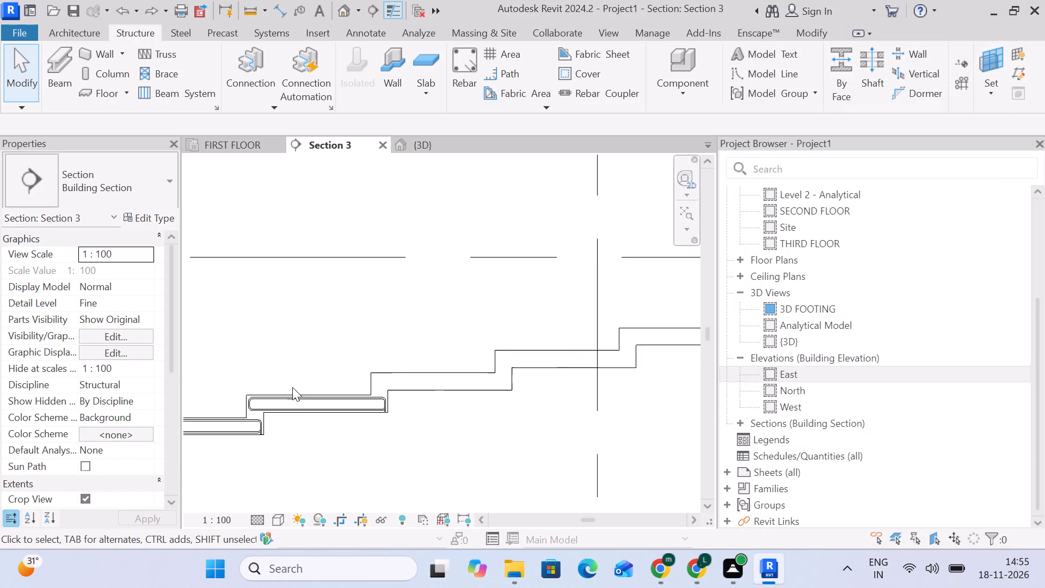
pyautogui.moveTo(291, 388); pyautogui.dragTo(728, 277, button='middle')
pyautogui.hotkey('ctrl', 'z')
pyautogui.hotkey('ctrl', 'z')
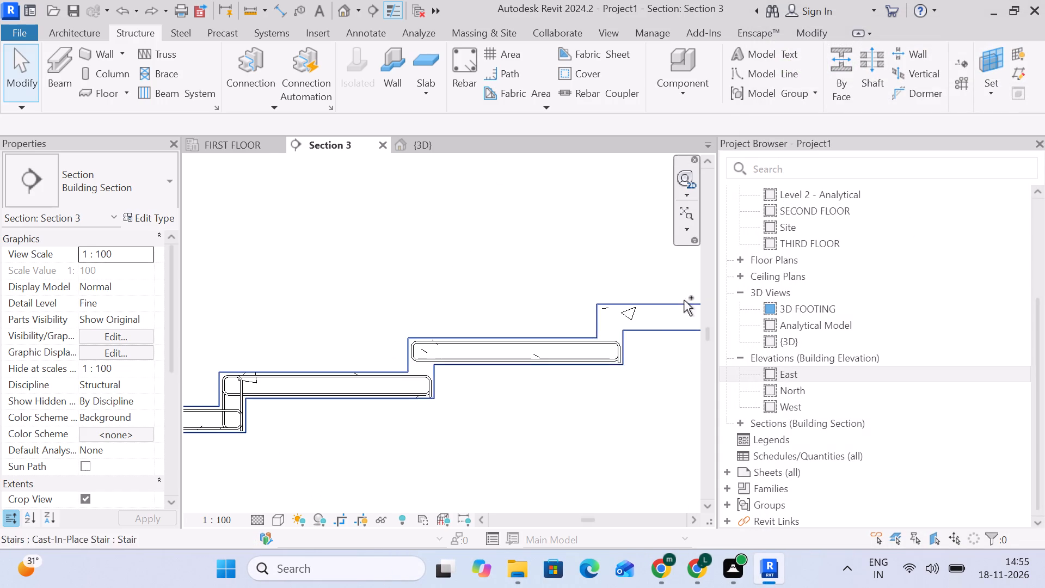
pyautogui.hotkey('ctrl', 'z')
pyautogui.hotkey('ctrl', 'z')
pyautogui.hotkey('ctrl', 'z')
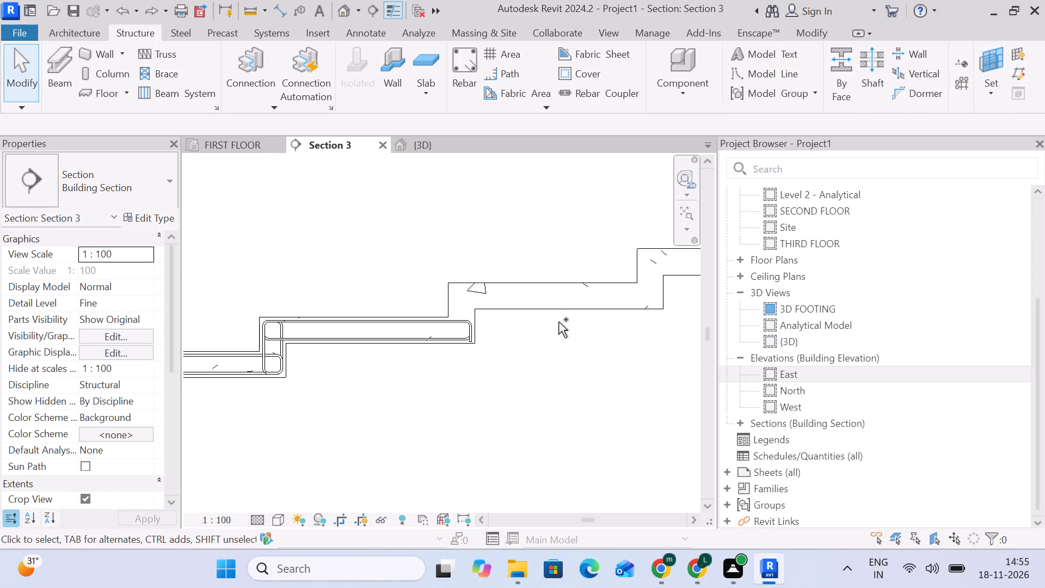
pyautogui.hotkey('ctrl', 'z')
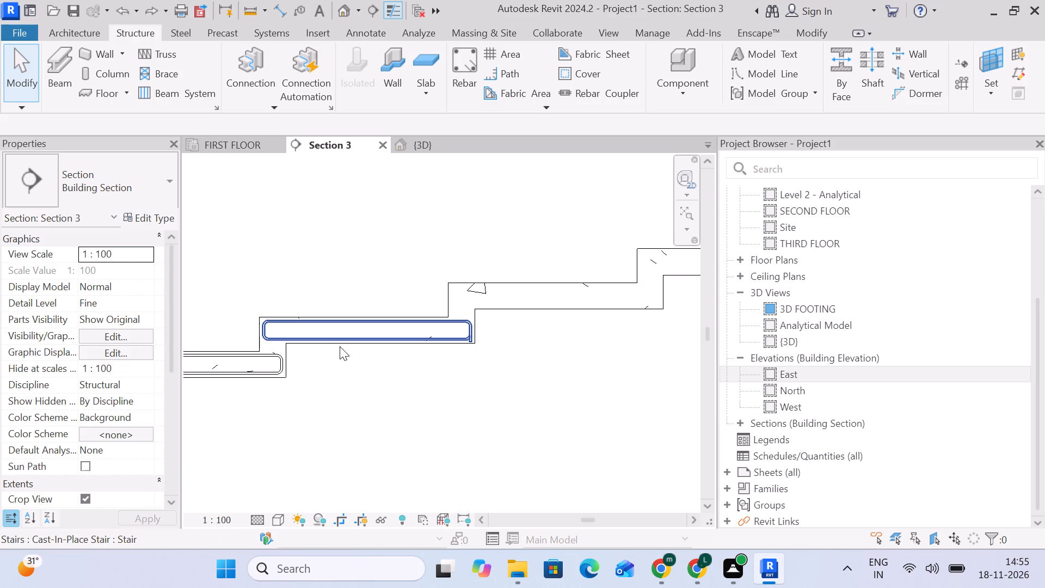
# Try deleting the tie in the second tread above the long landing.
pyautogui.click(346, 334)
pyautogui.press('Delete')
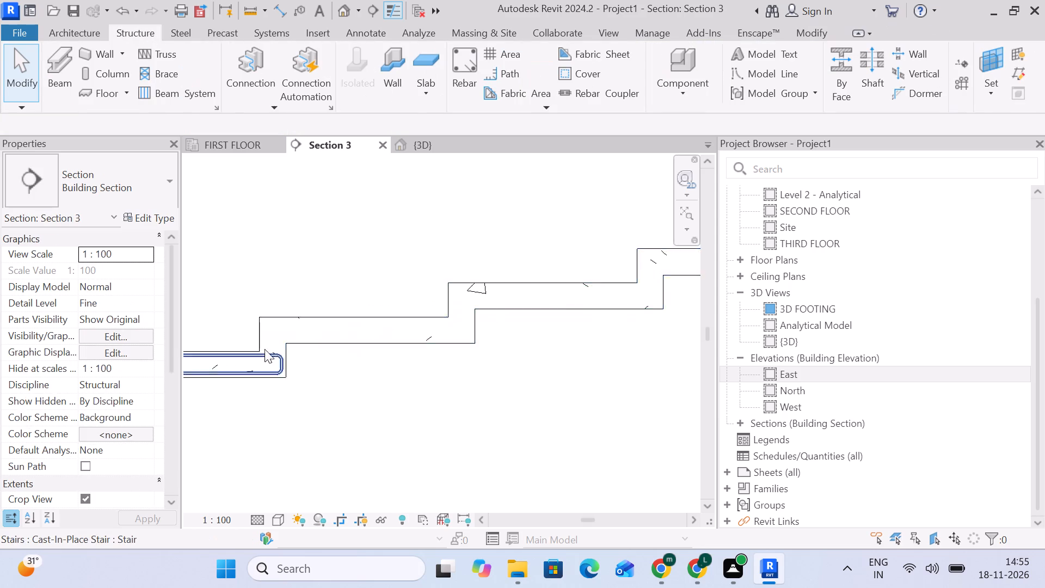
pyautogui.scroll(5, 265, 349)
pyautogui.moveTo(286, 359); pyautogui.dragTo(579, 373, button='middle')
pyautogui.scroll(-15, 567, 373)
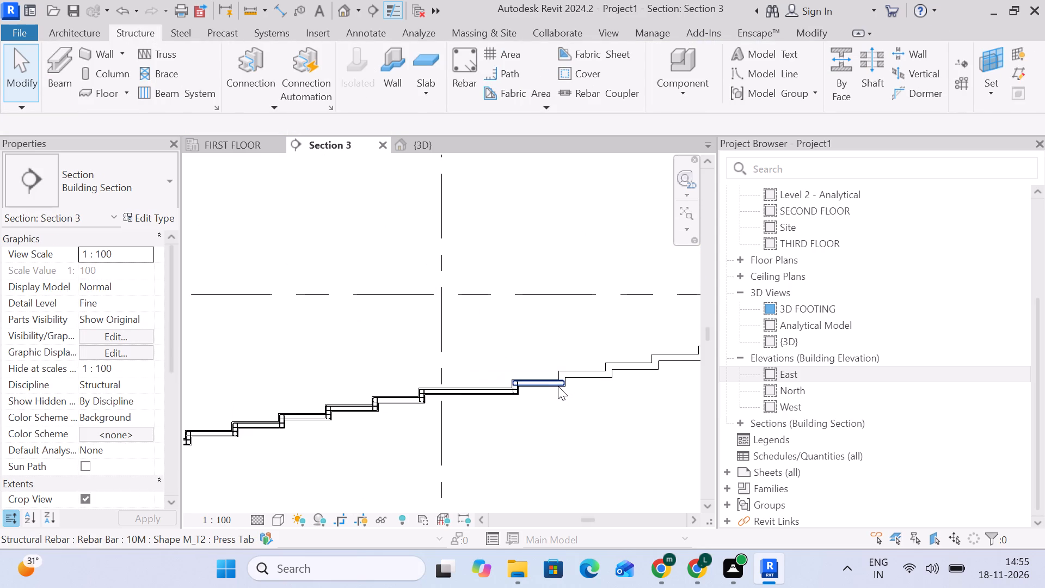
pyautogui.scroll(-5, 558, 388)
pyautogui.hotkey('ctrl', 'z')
# Undo the remaining tie placements down the stair, keeping only the ties of the lowest tread and its adjoining first riser.
pyautogui.hotkey('ctrl', 'z')
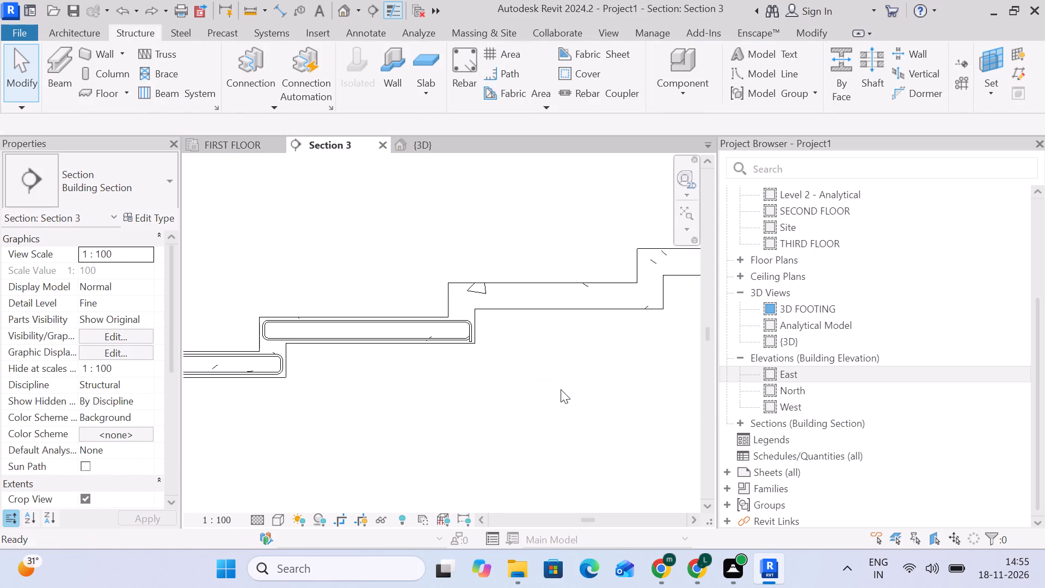
pyautogui.hotkey('ctrl', 'z')
pyautogui.hotkey('ctrl', 'z')
pyautogui.hotkey('ctrl', 'z')
pyautogui.hotkey('ctrl', 'z')
pyautogui.hotkey('ctrl', 'z')
pyautogui.hotkey('ctrl', 'z')
pyautogui.hotkey('ctrl', 'z')
pyautogui.hotkey('ctrl', 'z')
pyautogui.hotkey('ctrl', 'z')
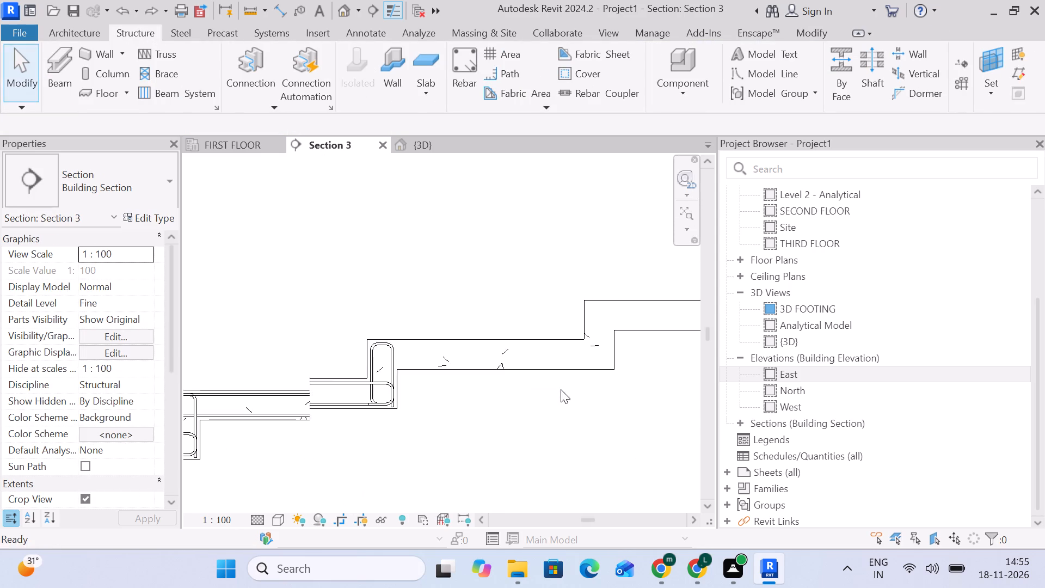
pyautogui.hotkey('ctrl', 'z')
pyautogui.hotkey('ctrl', 'z')
pyautogui.hotkey('ctrl', 'z')
pyautogui.hotkey('ctrl', 'z')
pyautogui.hotkey('ctrl', 'z')
pyautogui.hotkey('ctrl', 'z')
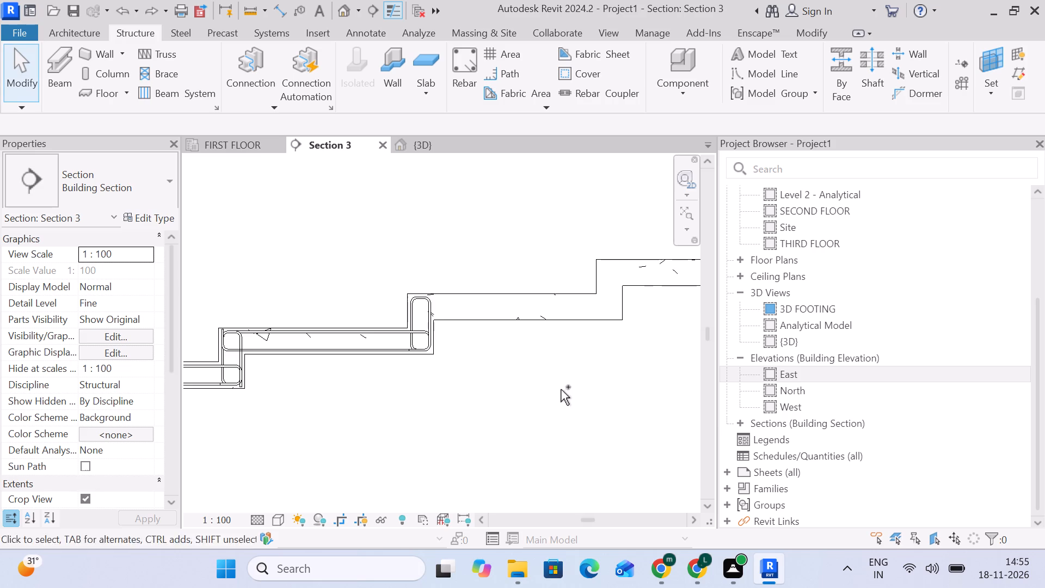
pyautogui.hotkey('ctrl', 'z')
pyautogui.hotkey('ctrl', 'z')
pyautogui.hotkey('ctrl', 'z')
pyautogui.hotkey('ctrl', 'z')
pyautogui.hotkey('ctrl', 'z')
pyautogui.hotkey('ctrl', 'z')
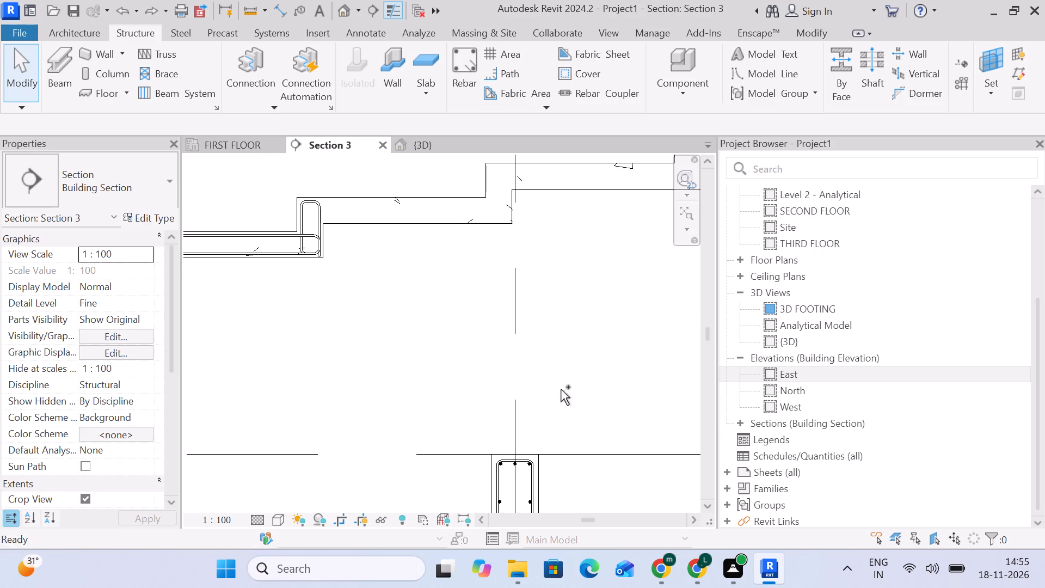
pyautogui.hotkey('ctrl', 'z')
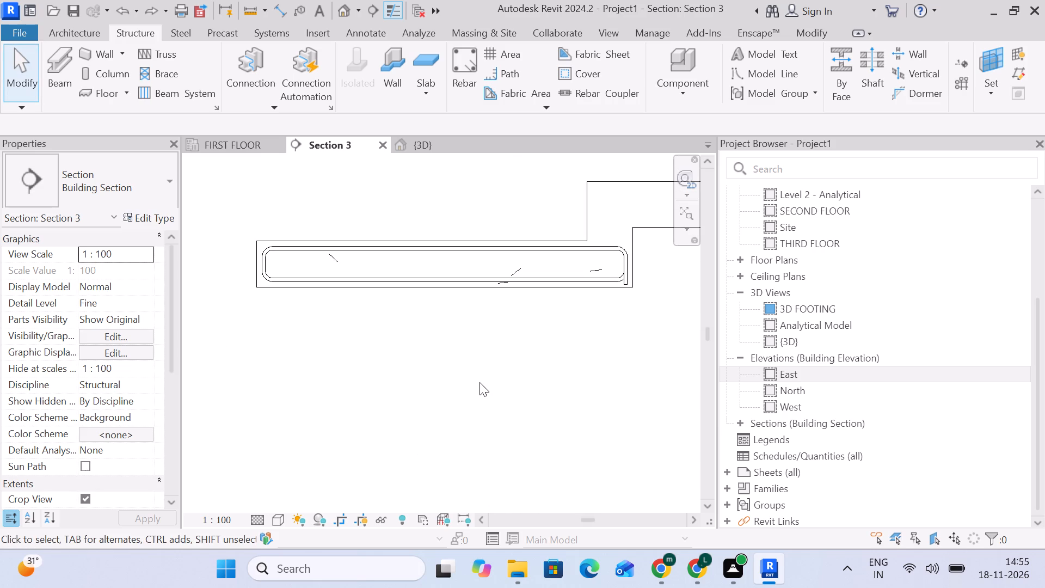
pyautogui.click(148, 10)
# Set the partition of the first riser's tie to STAIR ROD RISE.
pyautogui.scroll(-4, 510, 307)
pyautogui.moveTo(485, 323); pyautogui.dragTo(440, 343, button='middle')
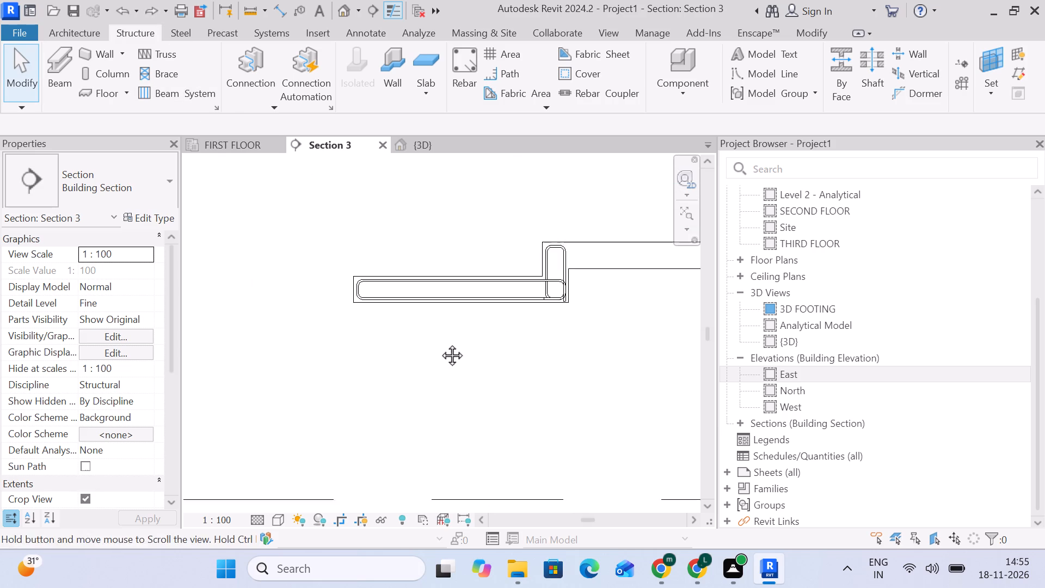
pyautogui.moveTo(440, 343); pyautogui.dragTo(401, 352, button='middle')
pyautogui.scroll(5, 476, 323)
pyautogui.click(472, 296)
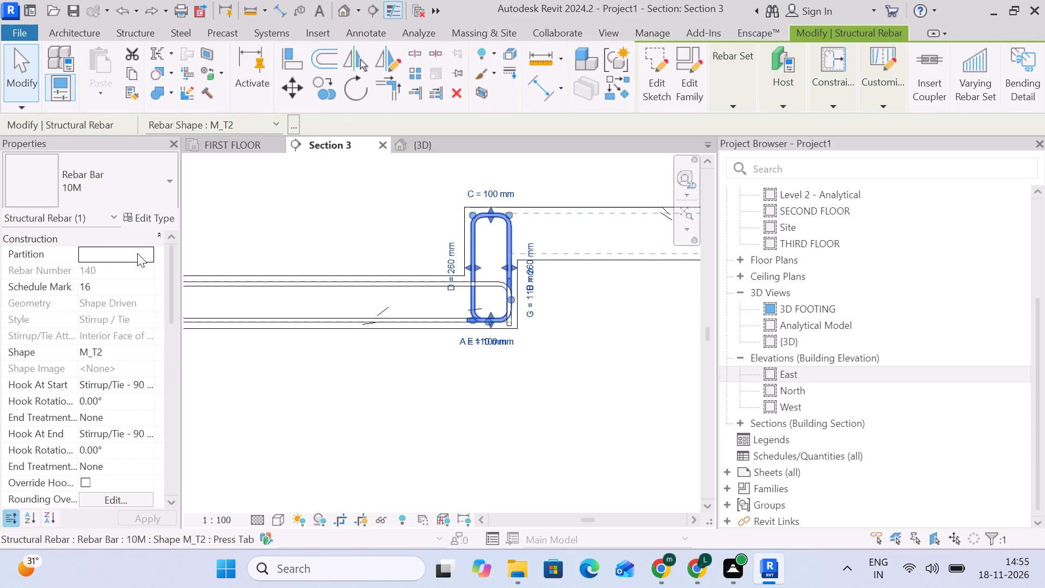
pyautogui.click(150, 253)
pyautogui.click(149, 255)
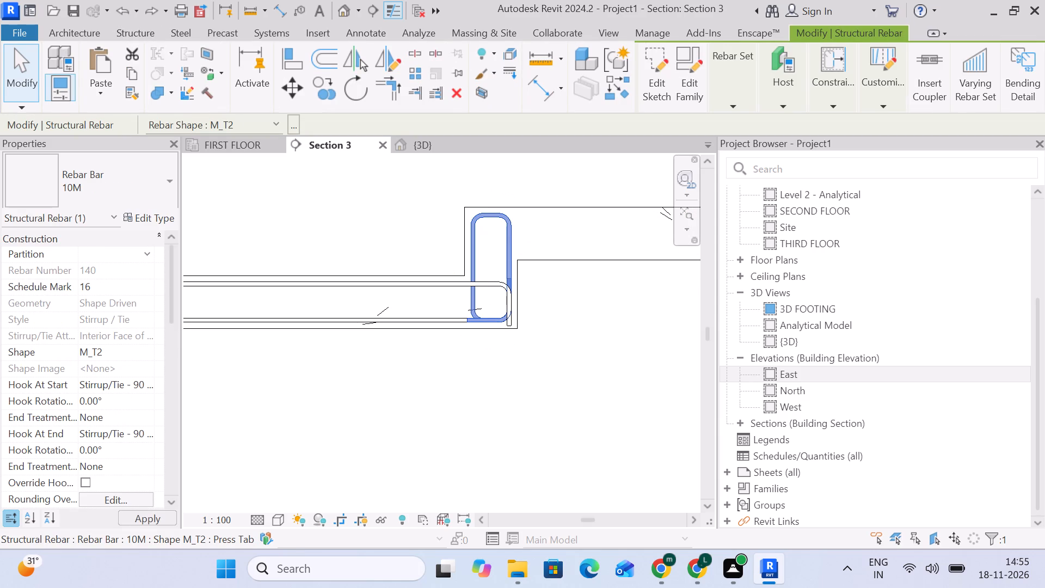
pyautogui.press('BackSpace')
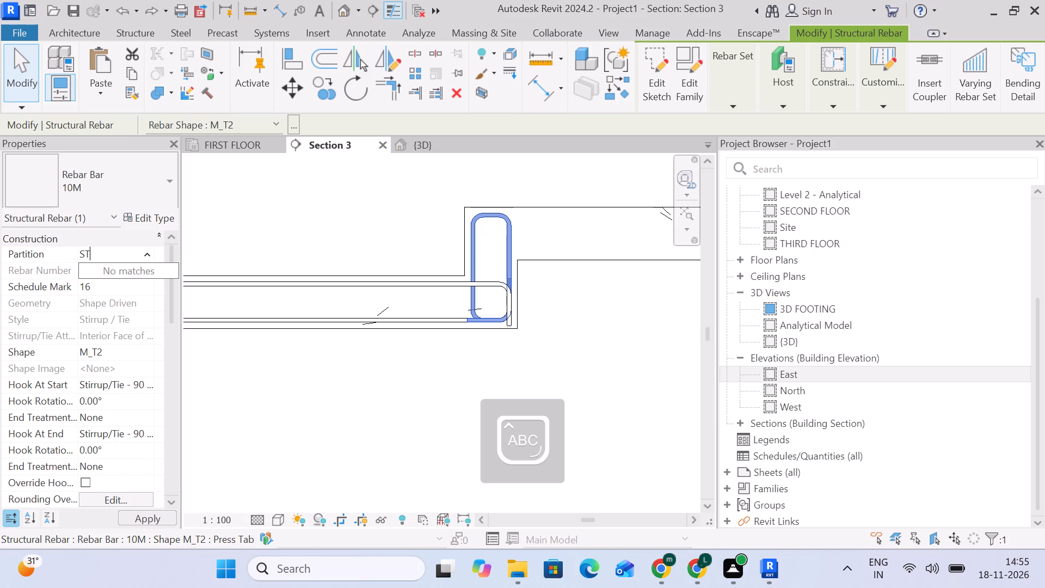
pyautogui.write('AIR')
pyautogui.press('space')
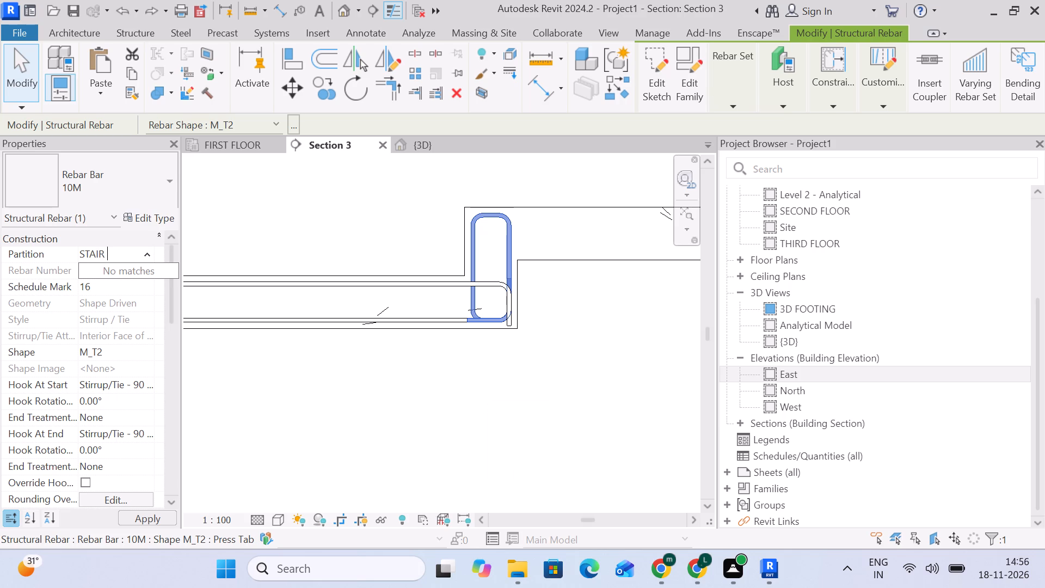
pyautogui.write('RO')
pyautogui.press('d')
pyautogui.write('RISE')
pyautogui.moveTo(122, 256); pyautogui.dragTo(131, 260)
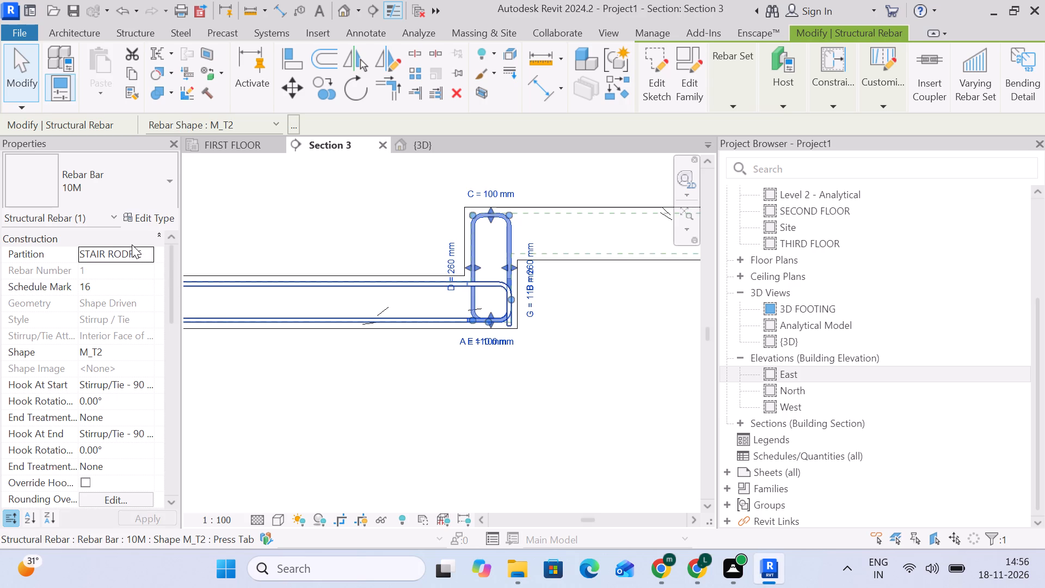
pyautogui.click(128, 252)
pyautogui.click(128, 253)
pyautogui.press('space')
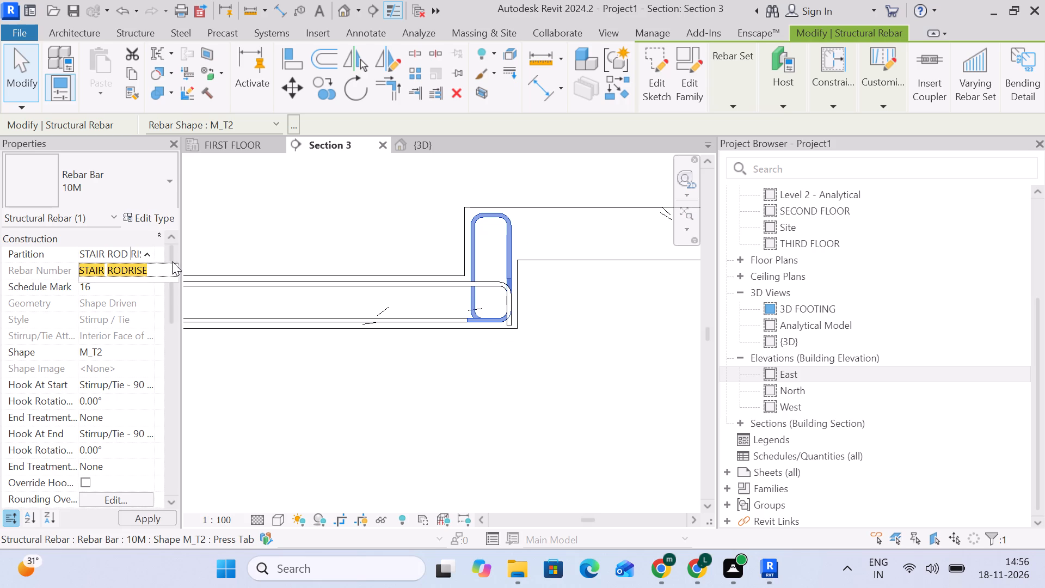
pyautogui.click(152, 269)
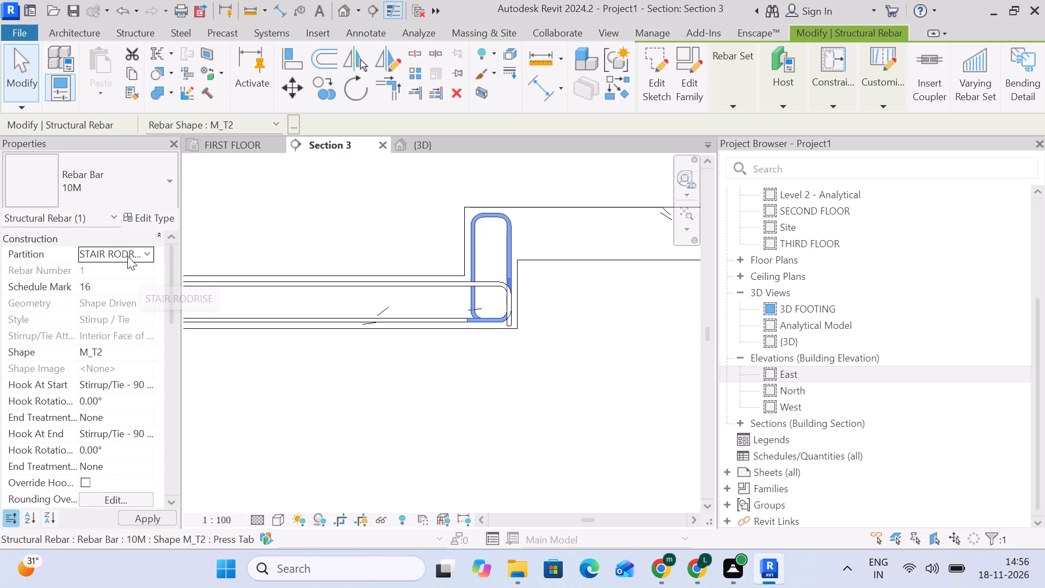
pyautogui.click(127, 255)
pyautogui.click(127, 255)
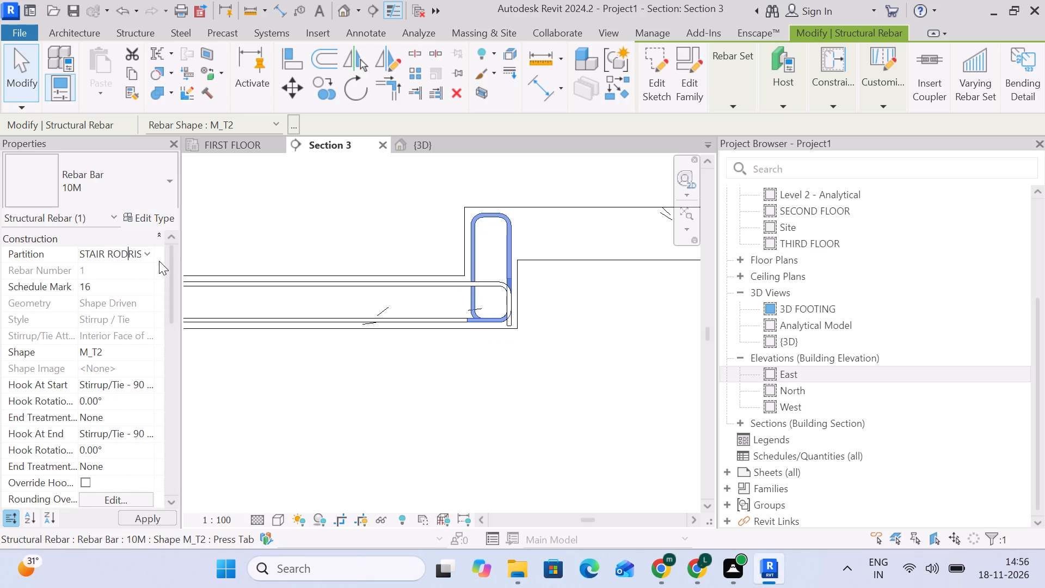
pyautogui.press('space')
pyautogui.click(214, 240)
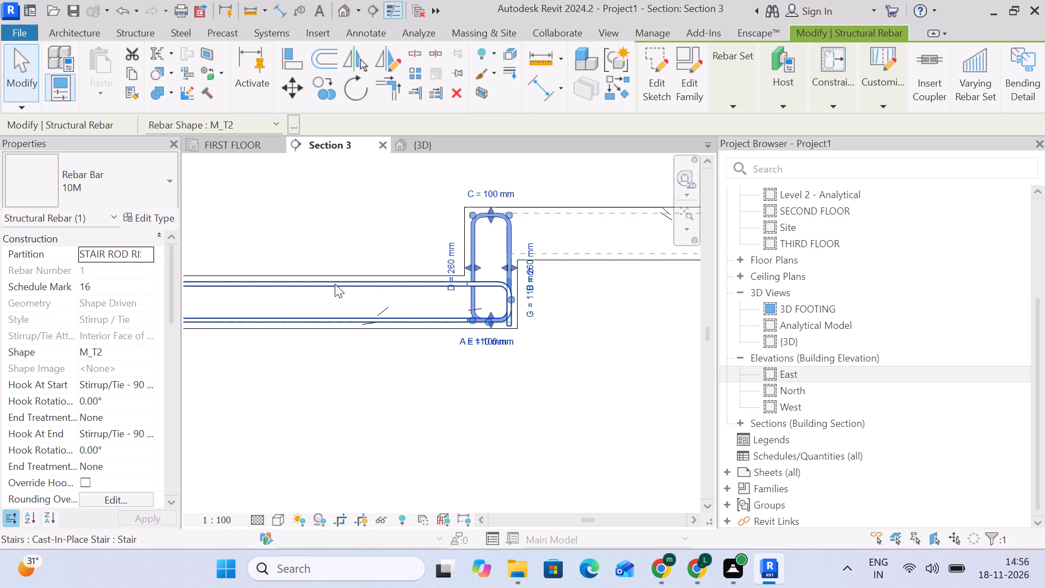
# Set the partition of the lowest tread's tie to STAIR ROD TREAD.
pyautogui.click(407, 285)
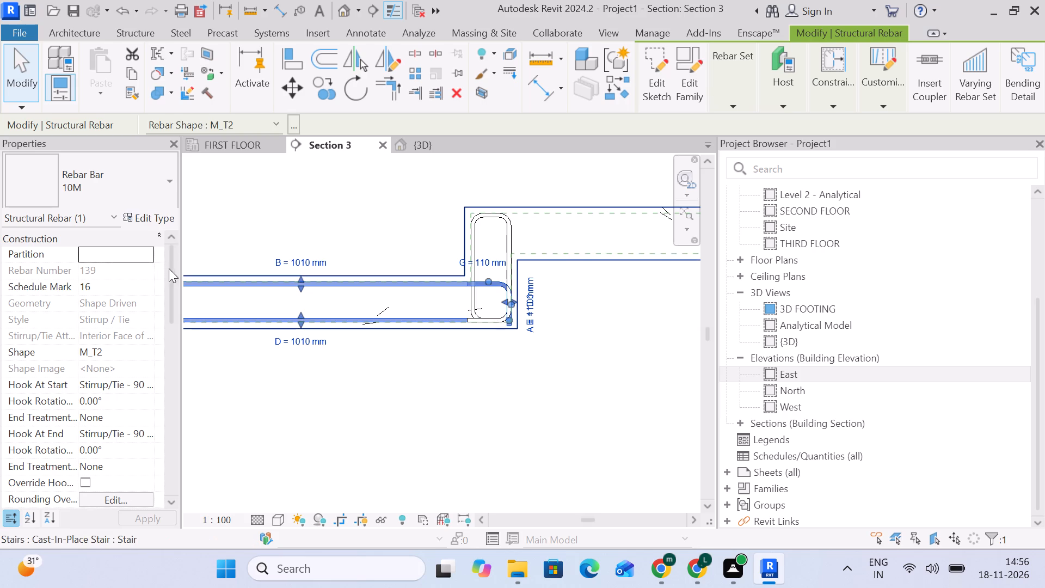
pyautogui.click(149, 259)
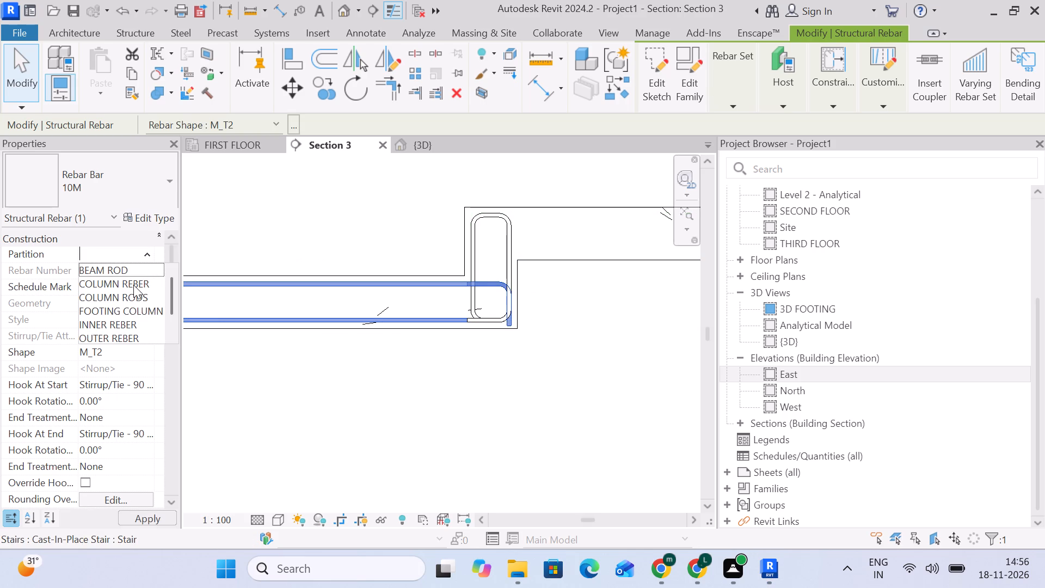
pyautogui.scroll(-6, 111, 334)
pyautogui.click(120, 327)
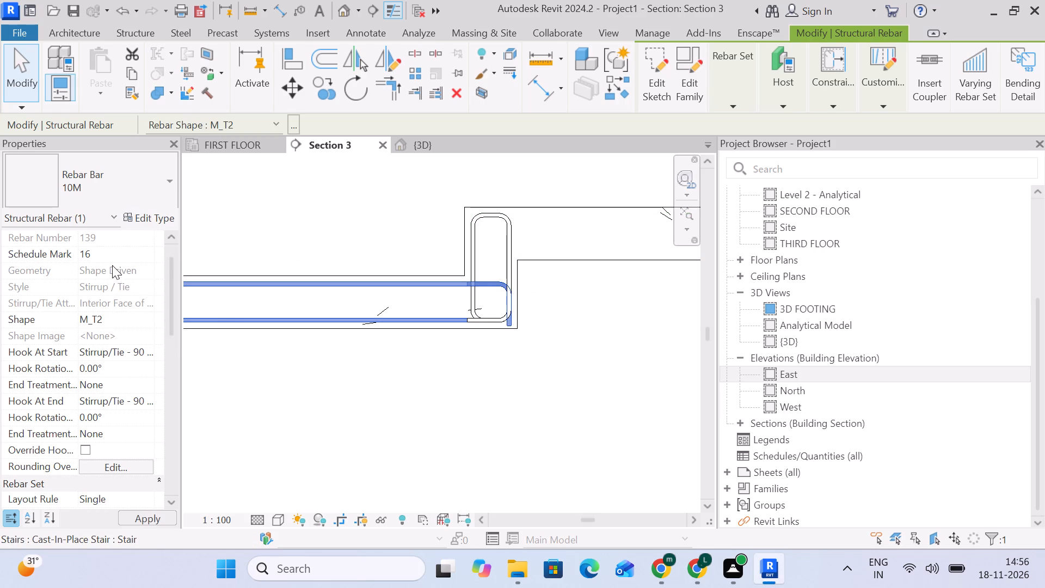
pyautogui.scroll(-1, 90, 284)
pyautogui.scroll(5, 90, 284)
pyautogui.click(131, 258)
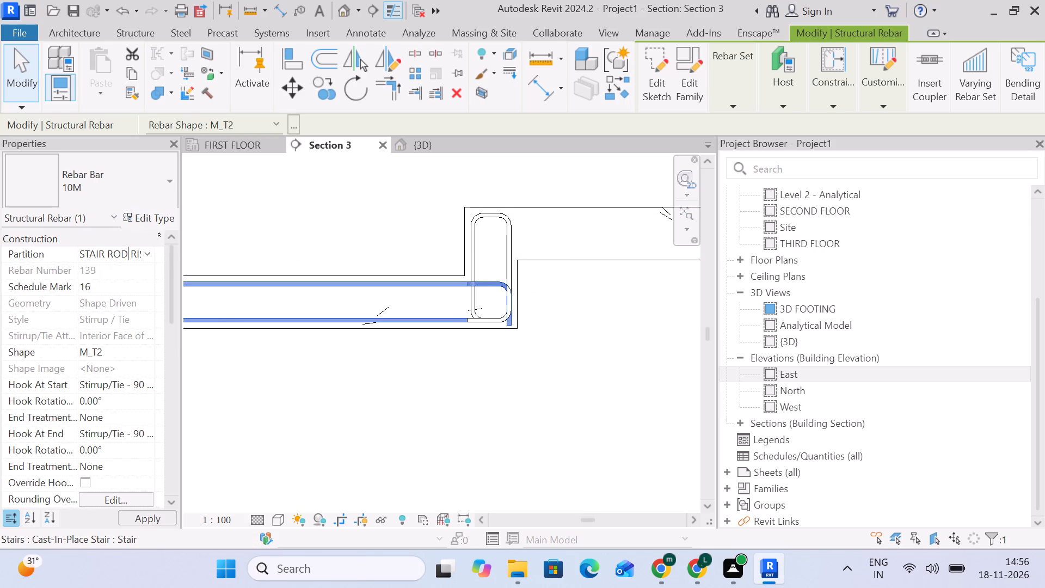
pyautogui.press('Right')
pyautogui.press('Right')
pyautogui.press('Right')
pyautogui.press('Right')
pyautogui.press('Right')
pyautogui.press('Right')
pyautogui.press('Right')
pyautogui.press('Right')
pyautogui.press('Right')
pyautogui.press('Right')
pyautogui.press('Right')
pyautogui.press('Right')
pyautogui.press('Right')
pyautogui.press('Right')
pyautogui.press('Right')
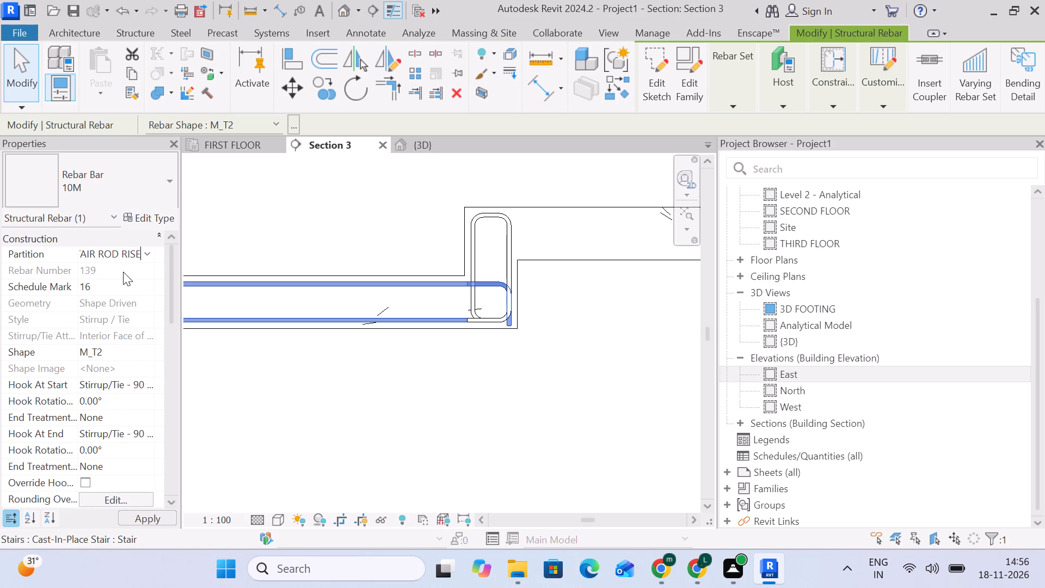
pyautogui.press('BackSpace')
pyautogui.press('BackSpace')
pyautogui.press('BackSpace')
pyautogui.press('BackSpace')
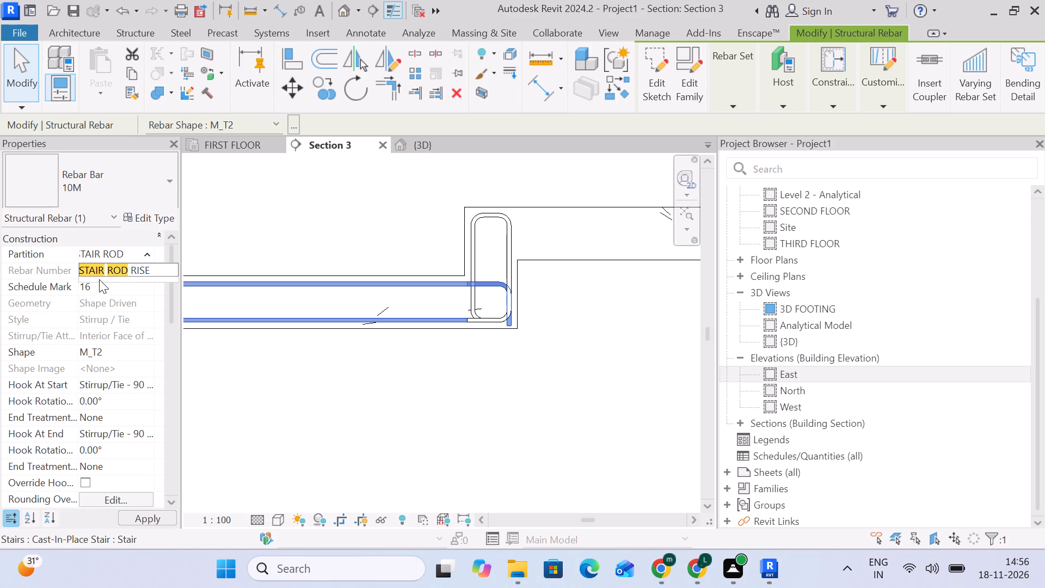
pyautogui.write('TRE')
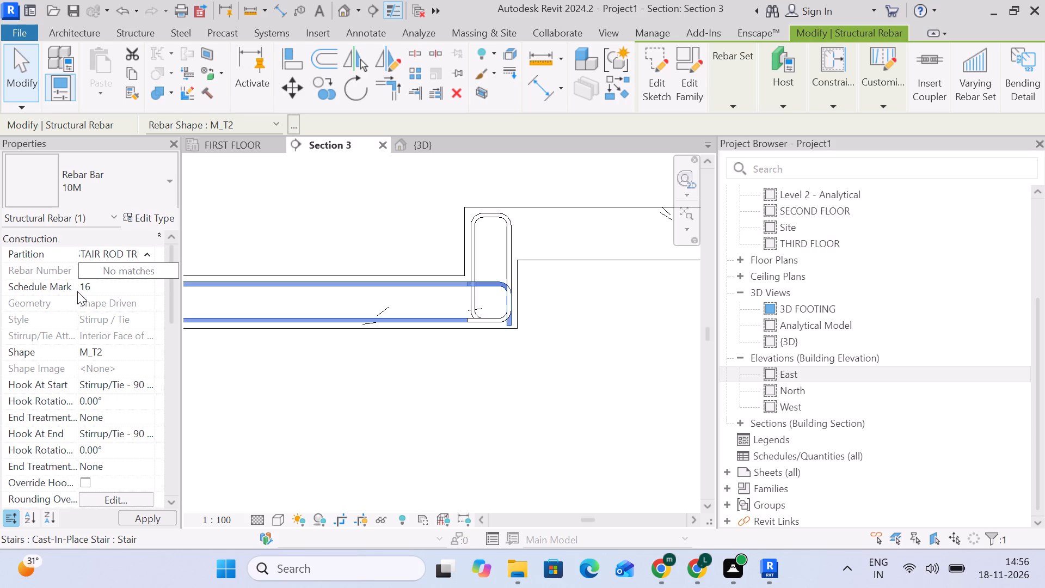
pyautogui.press('a')
pyautogui.press('d')
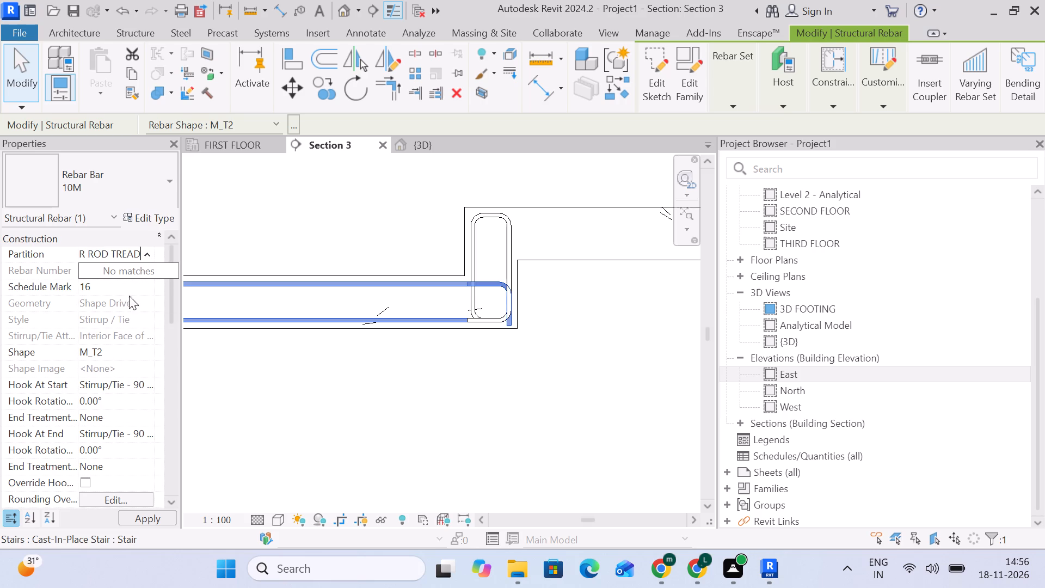
pyautogui.click(218, 239)
# Set the lowest tread tie's rebar set layout to Maximum Spacing with 150 mm spacing.
pyautogui.scroll(-9, 273, 308)
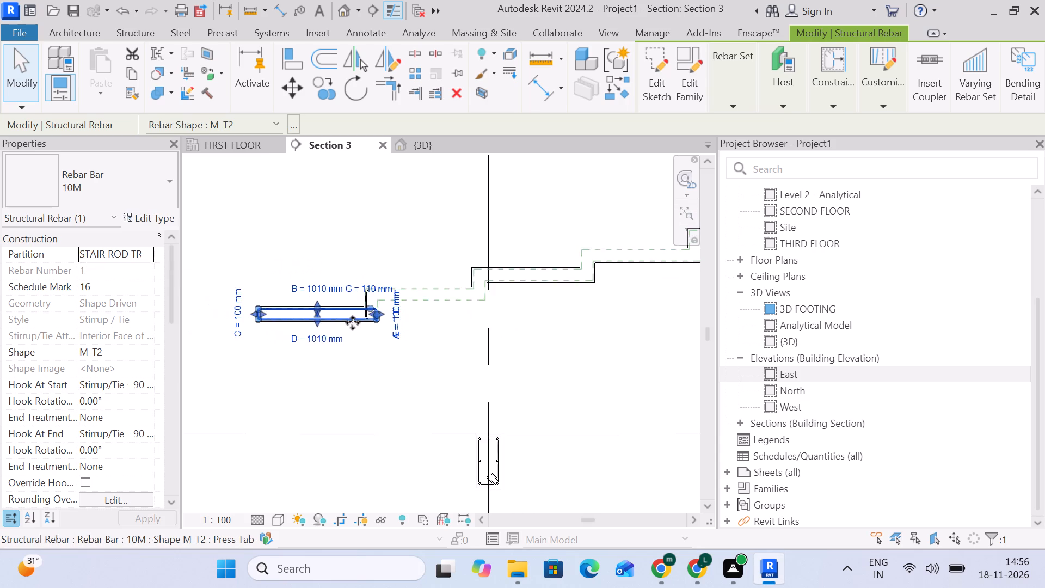
pyautogui.scroll(-1, 353, 323)
pyautogui.scroll(3, 311, 349)
pyautogui.click(428, 400)
pyautogui.scroll(4, 395, 312)
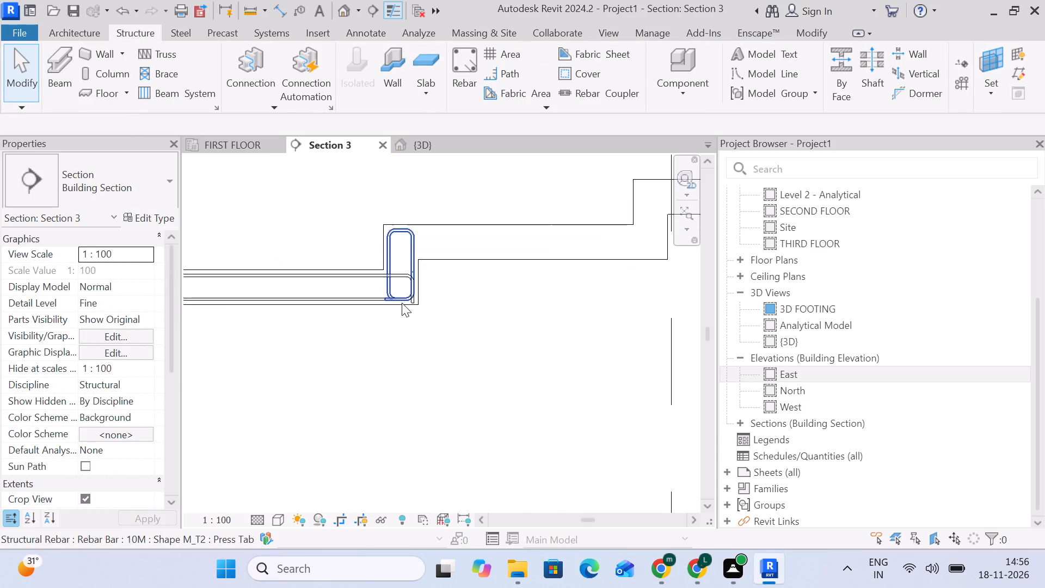
pyautogui.moveTo(391, 328); pyautogui.dragTo(559, 320, button='middle')
pyautogui.click(464, 267)
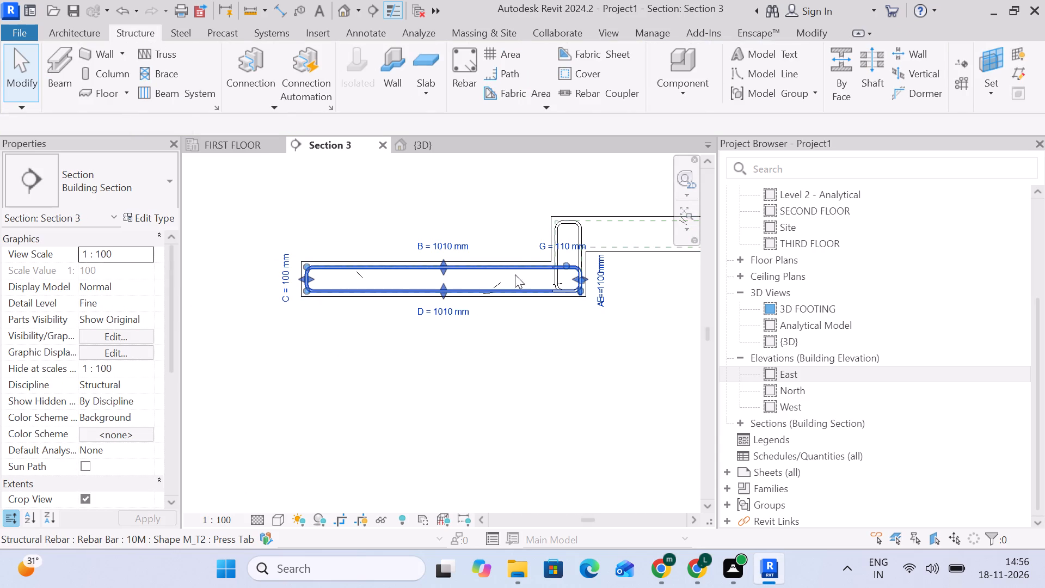
pyautogui.click(720, 97)
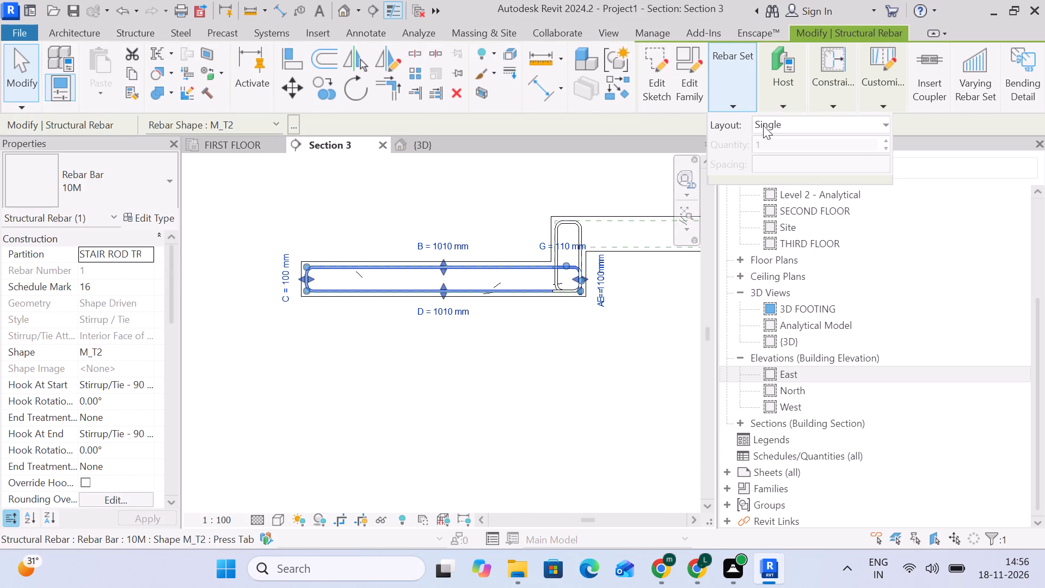
pyautogui.click(768, 125)
pyautogui.click(788, 181)
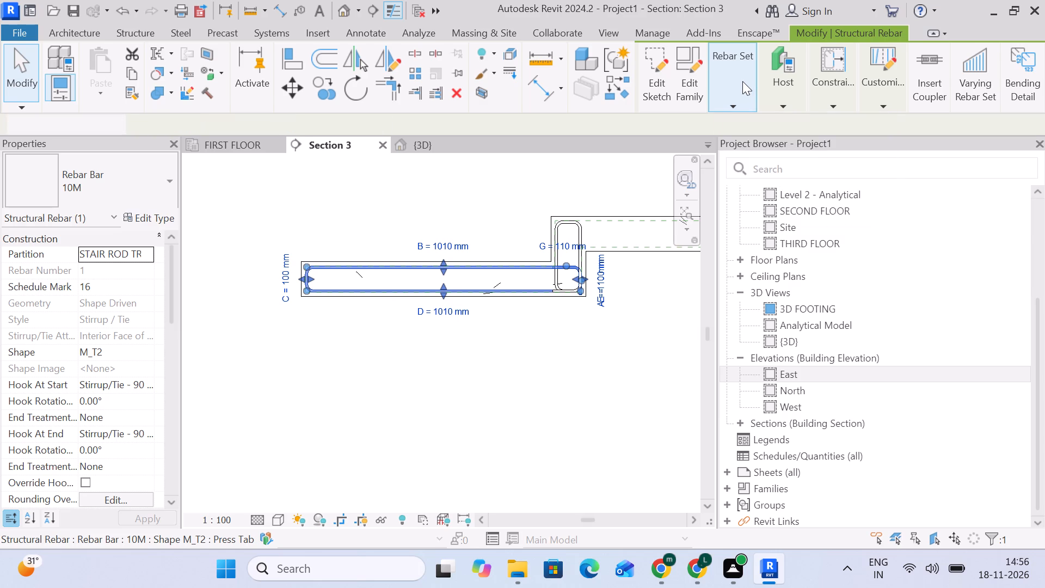
pyautogui.click(741, 81)
pyautogui.click(810, 162)
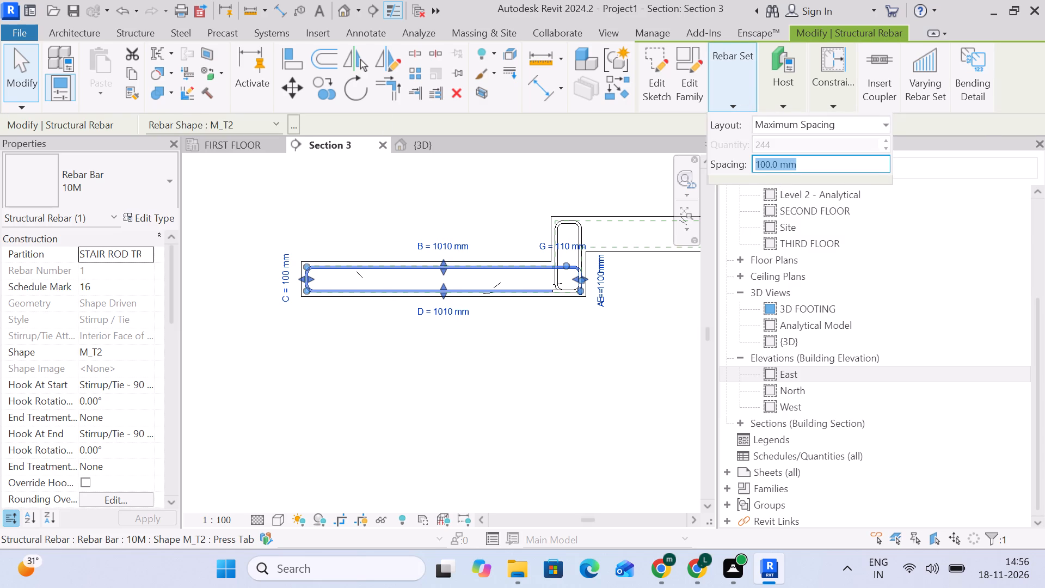
pyautogui.write('150')
pyautogui.press('Return')
pyautogui.click(647, 308)
# Set the first riser tie's rebar set layout to Maximum Spacing with 150 mm spacing.
pyautogui.click(578, 234)
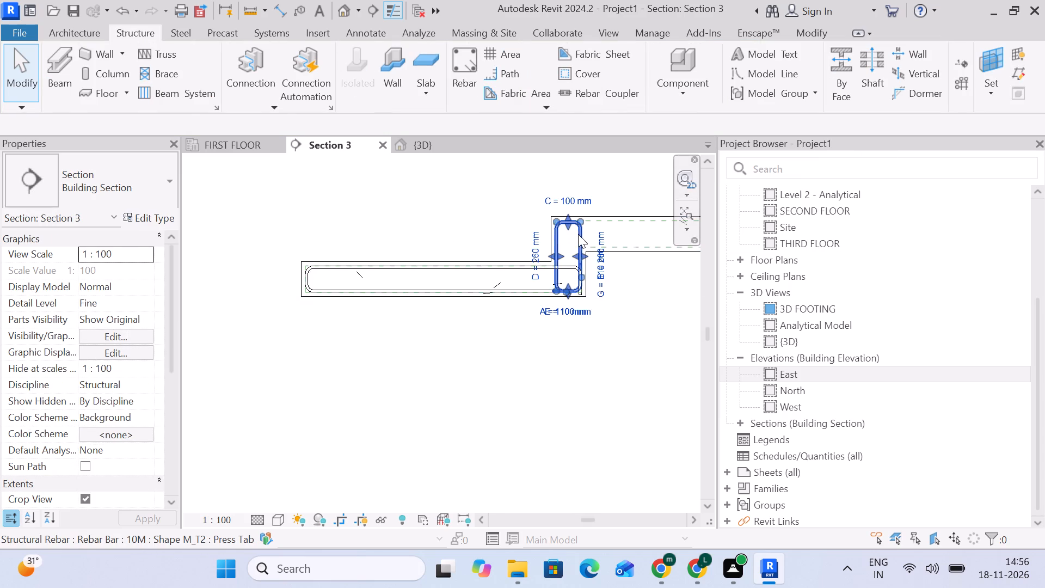
pyautogui.click(715, 100)
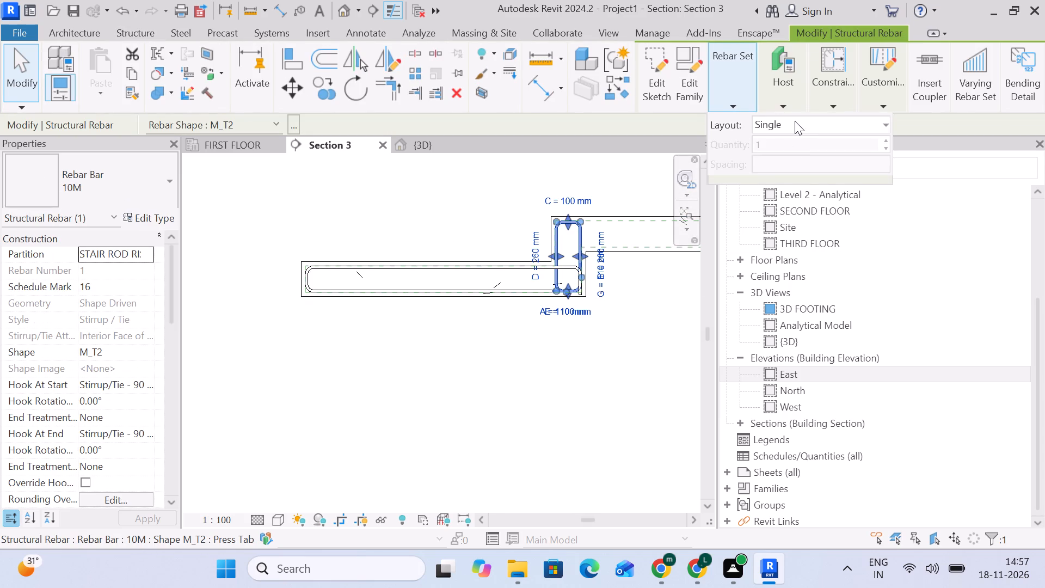
pyautogui.click(795, 121)
pyautogui.click(791, 189)
pyautogui.click(740, 92)
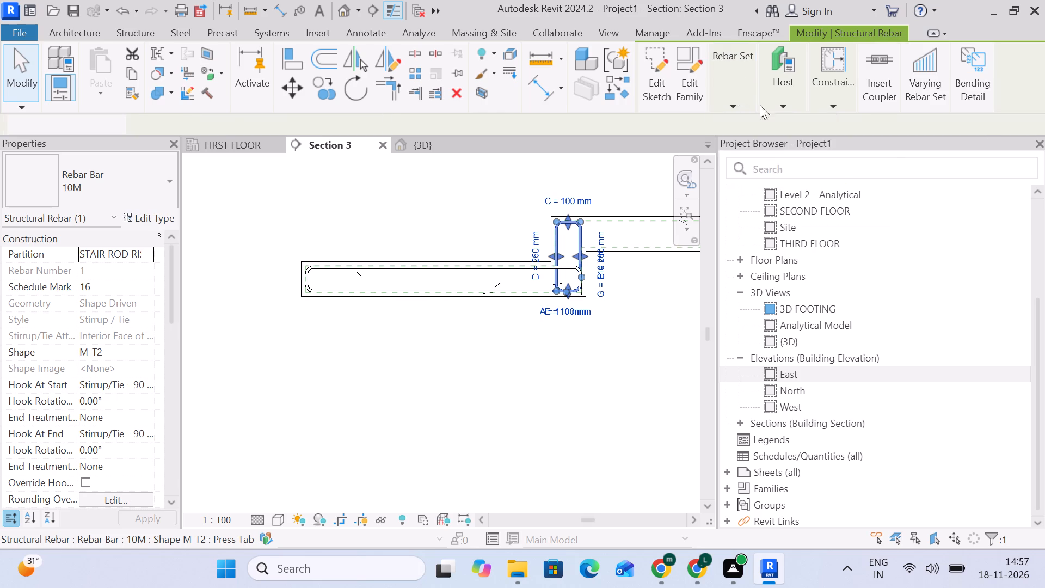
pyautogui.click(812, 161)
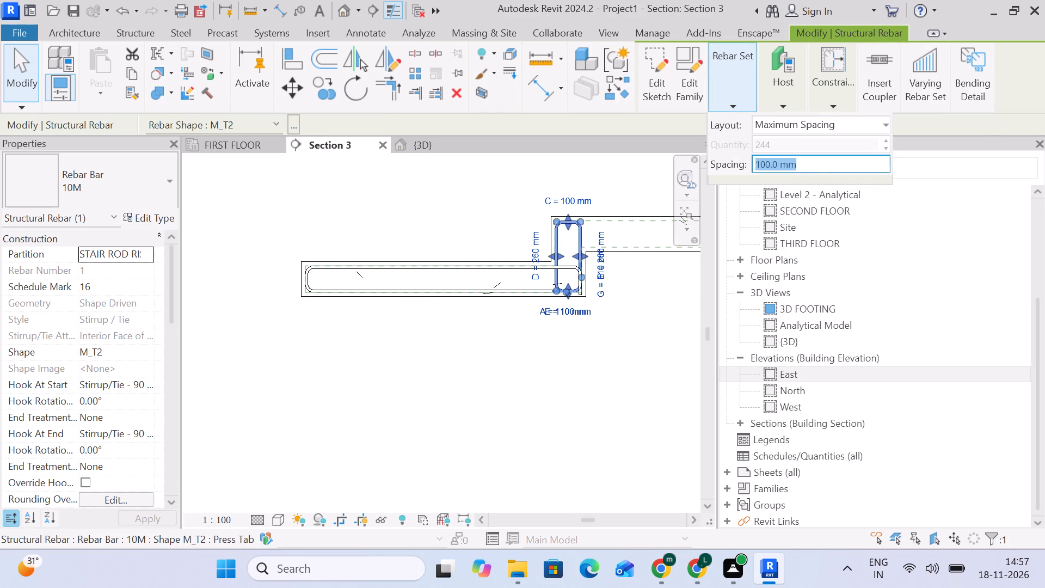
pyautogui.press('1')
pyautogui.write('50')
pyautogui.press('Return')
pyautogui.click(517, 362)
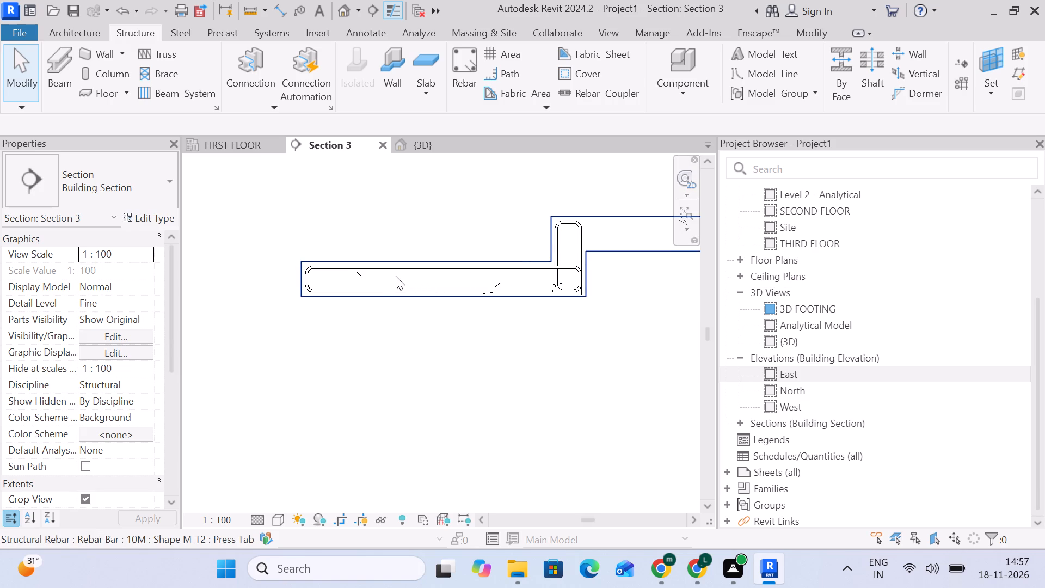
# Set the rebar placement orientation to Perpendicular to Cover and try the Near and Far Cover Reference planes in the lowest tread.
pyautogui.scroll(-3, 385, 276)
pyautogui.moveTo(383, 278); pyautogui.dragTo(318, 286, button='middle')
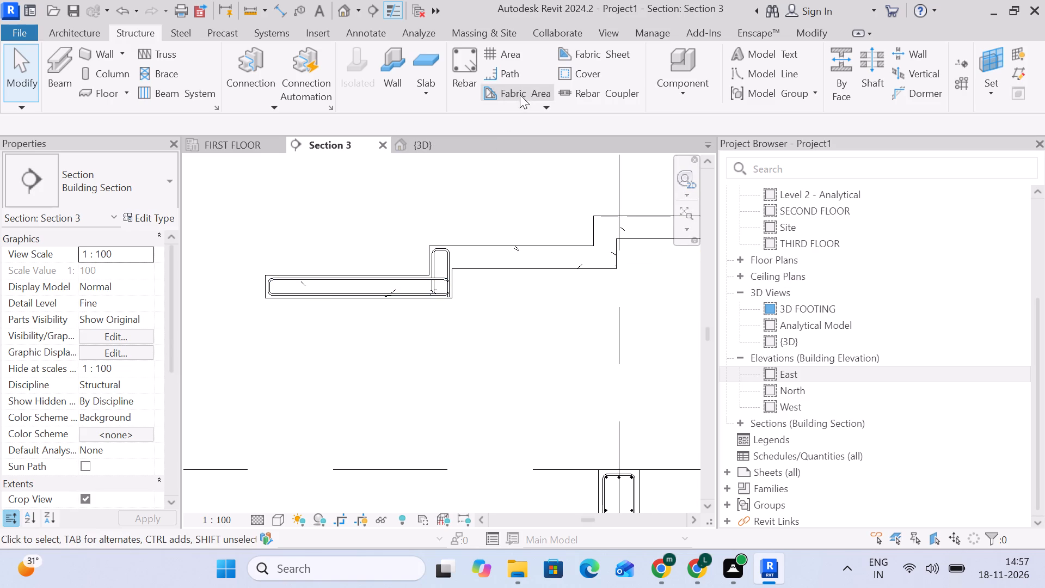
pyautogui.click(468, 70)
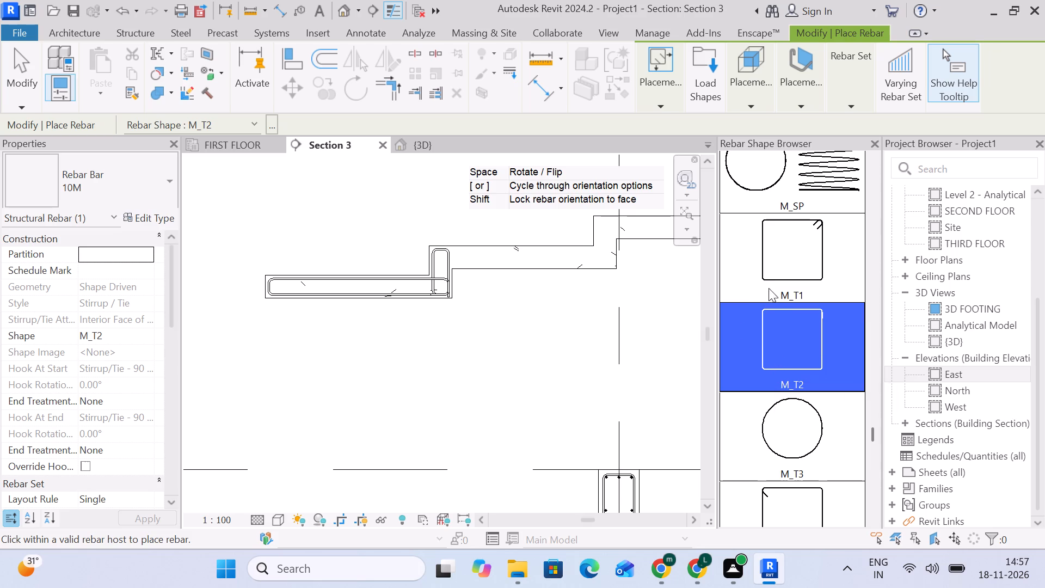
pyautogui.click(806, 98)
pyautogui.click(844, 143)
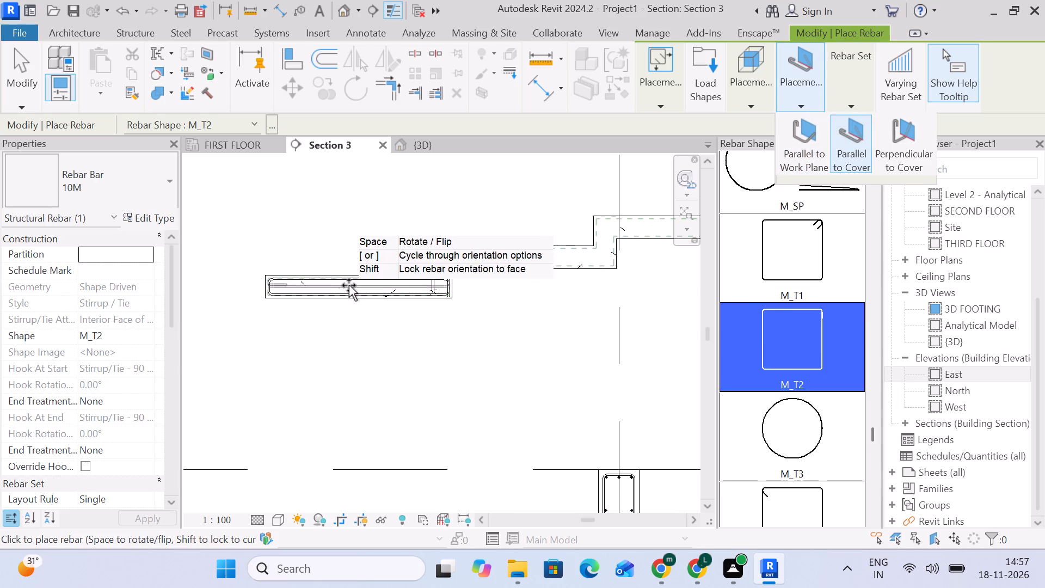
pyautogui.scroll(9, 295, 291)
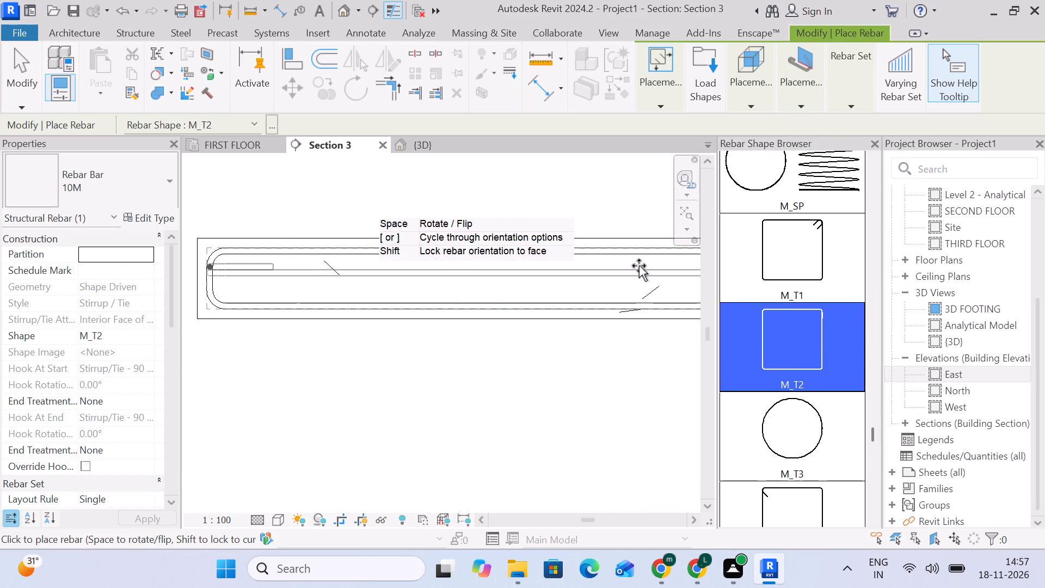
pyautogui.click(796, 102)
pyautogui.click(741, 100)
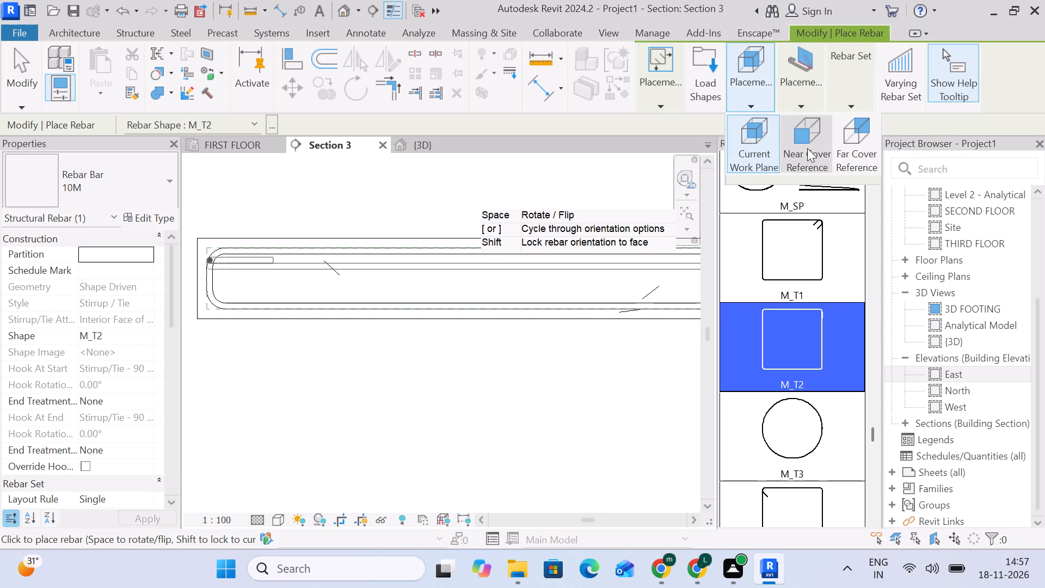
pyautogui.click(809, 150)
pyautogui.click(718, 140)
pyautogui.click(757, 143)
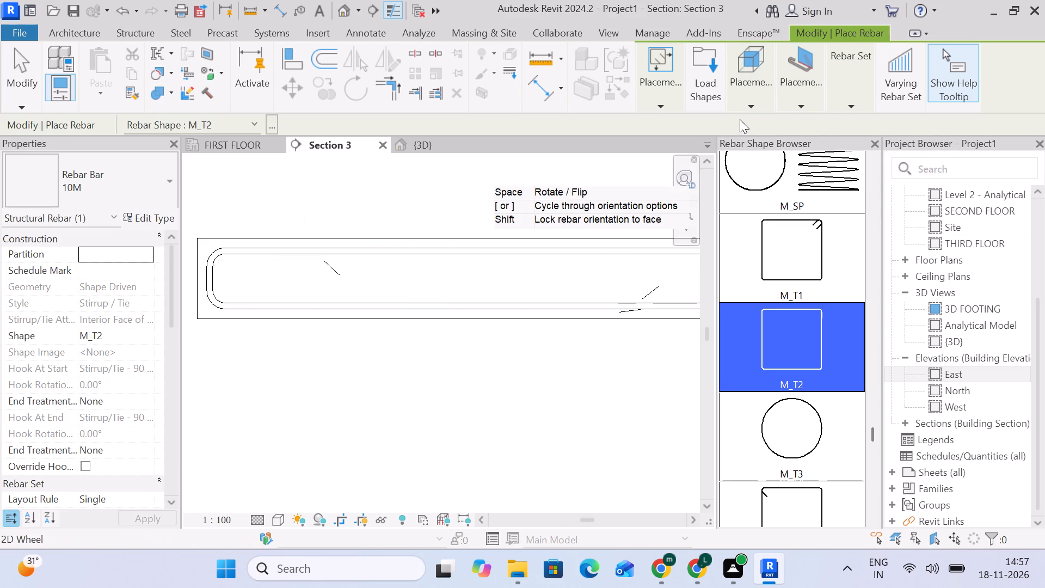
pyautogui.click(749, 97)
pyautogui.click(805, 105)
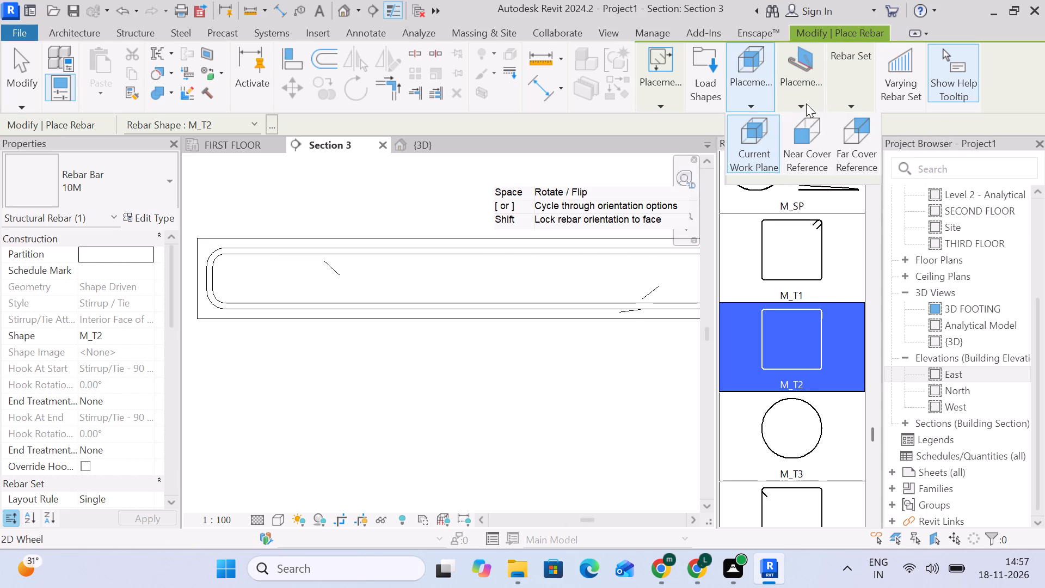
pyautogui.click(899, 146)
pyautogui.click(760, 98)
pyautogui.click(857, 167)
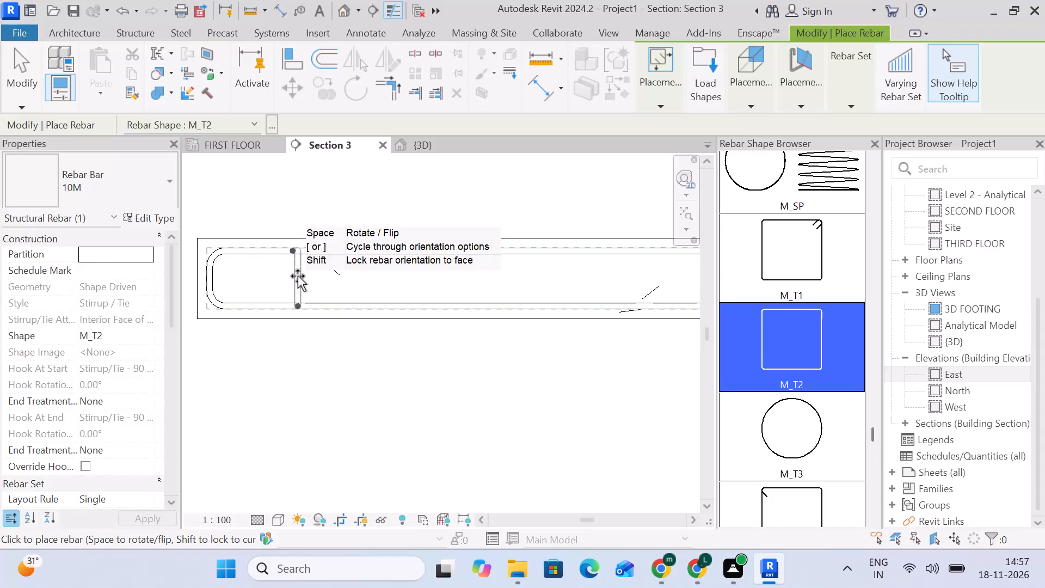
pyautogui.click(13, 79)
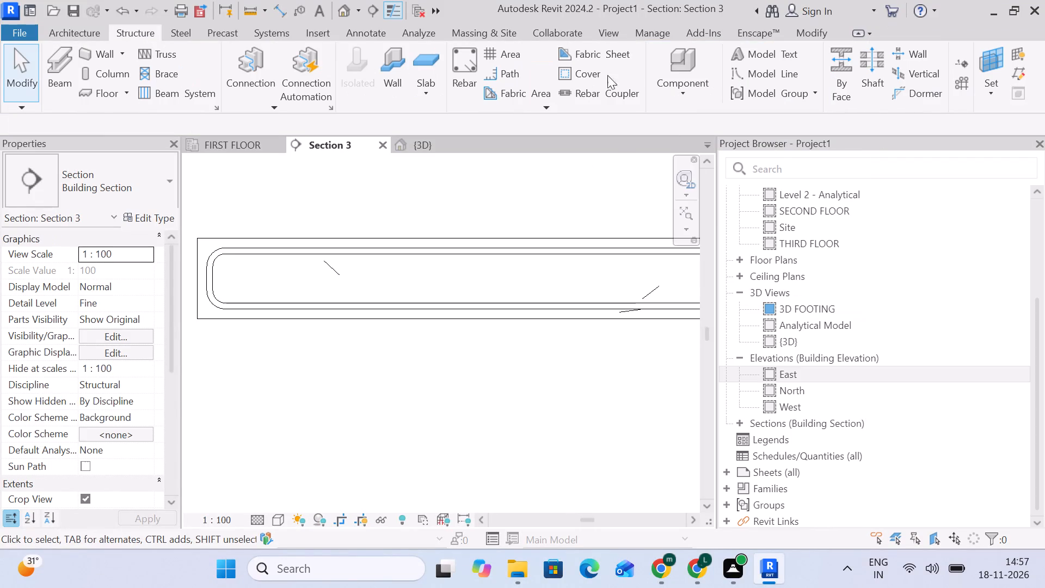
# Set up rebar placement with the straight M_00 shape and bar type 13M.
pyautogui.click(438, 66)
pyautogui.click(464, 66)
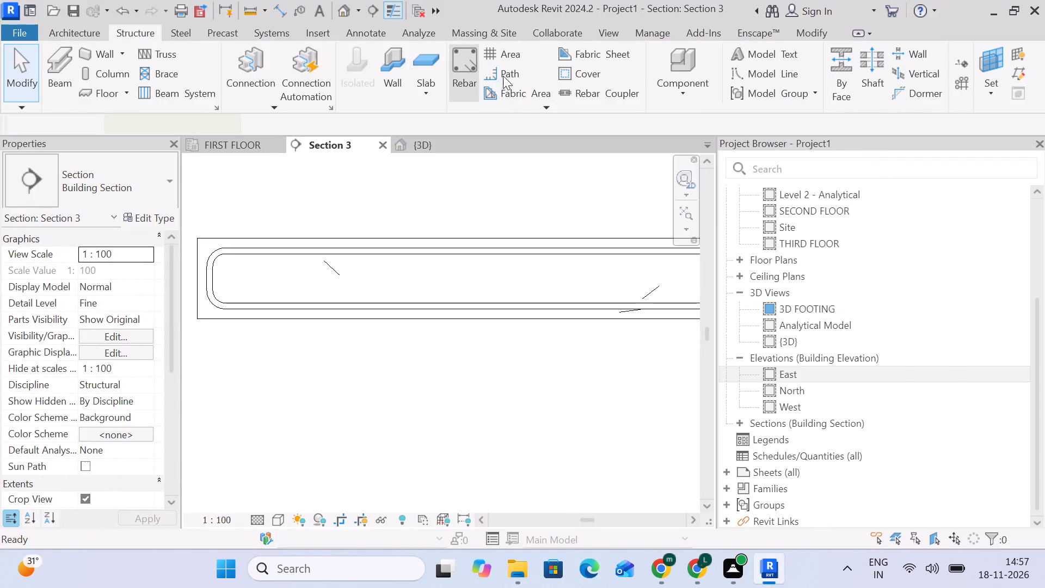
pyautogui.scroll(15, 841, 235)
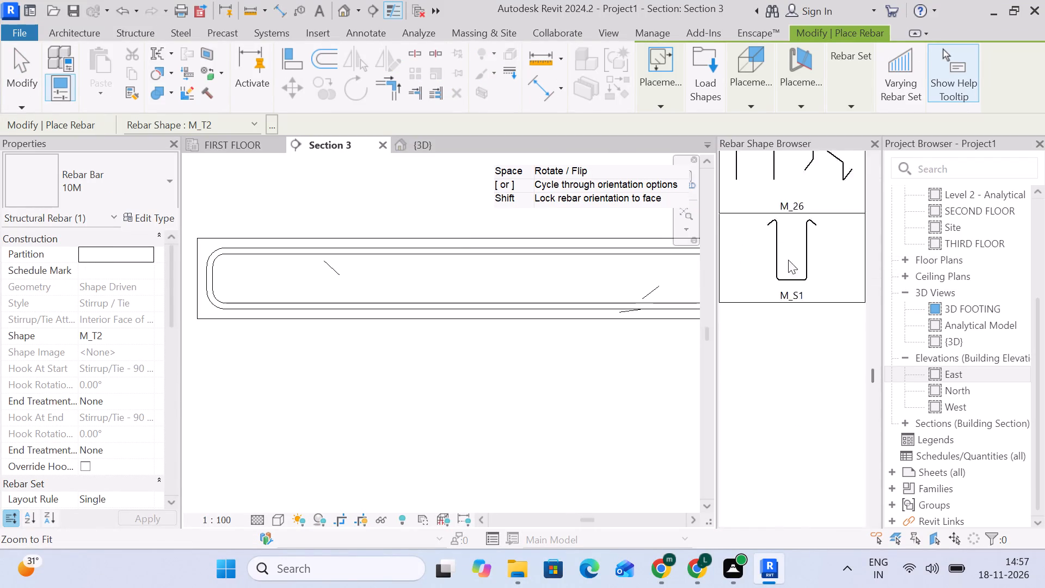
pyautogui.scroll(20, 788, 260)
pyautogui.scroll(20, 788, 260)
pyautogui.scroll(11, 788, 260)
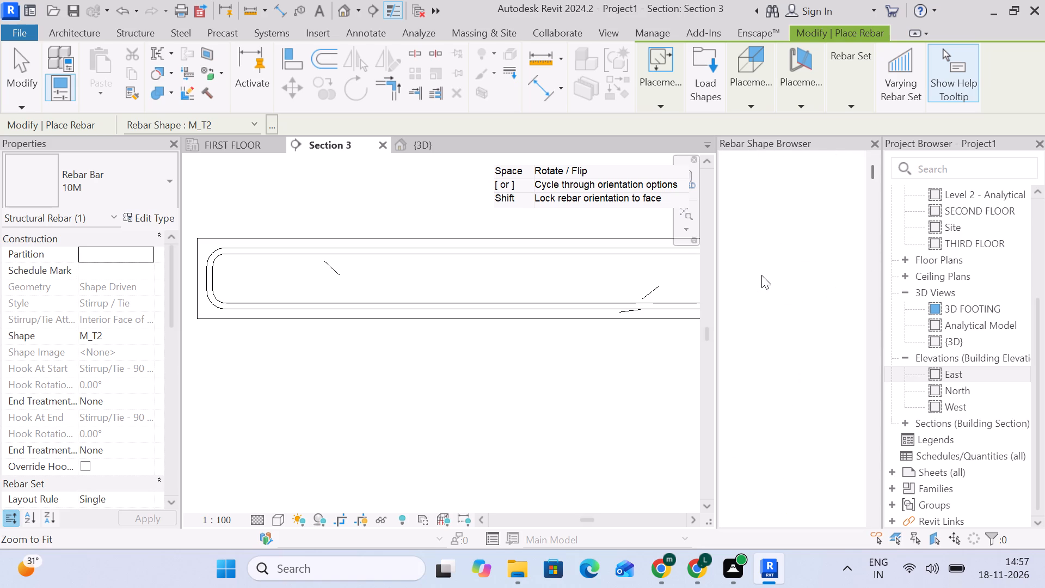
pyautogui.scroll(16, 761, 275)
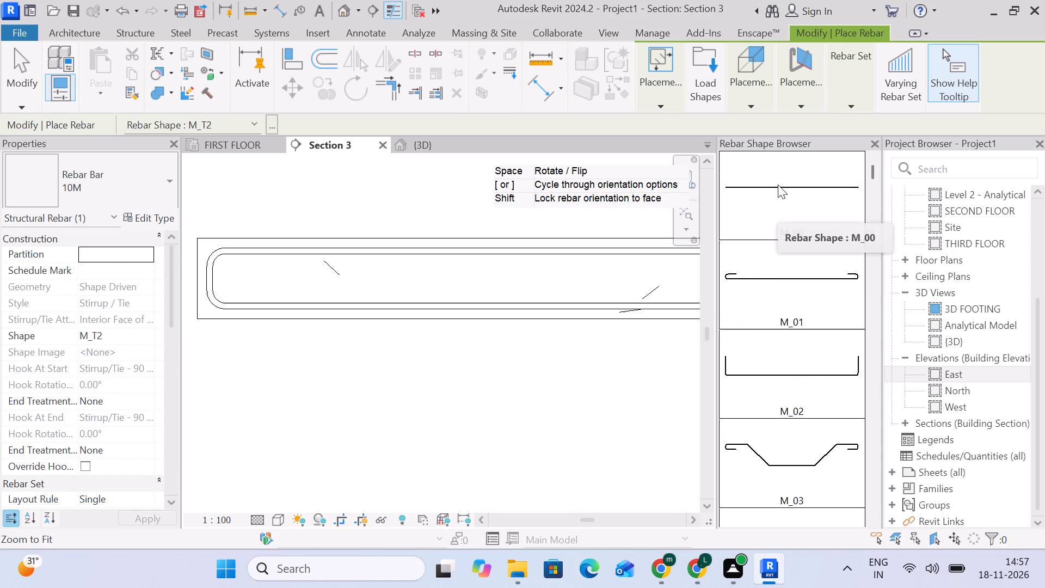
pyautogui.click(803, 359)
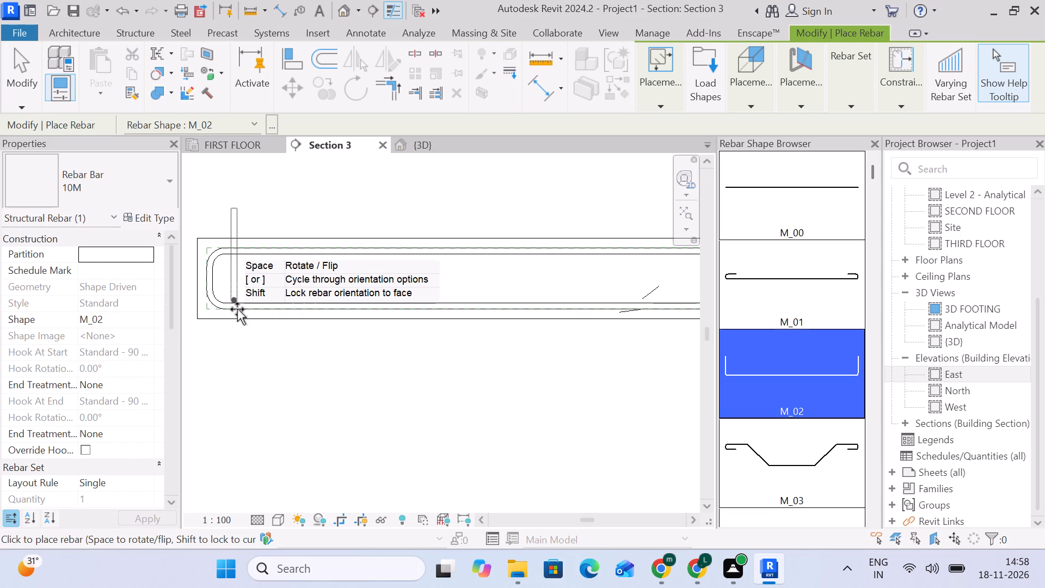
pyautogui.click(816, 292)
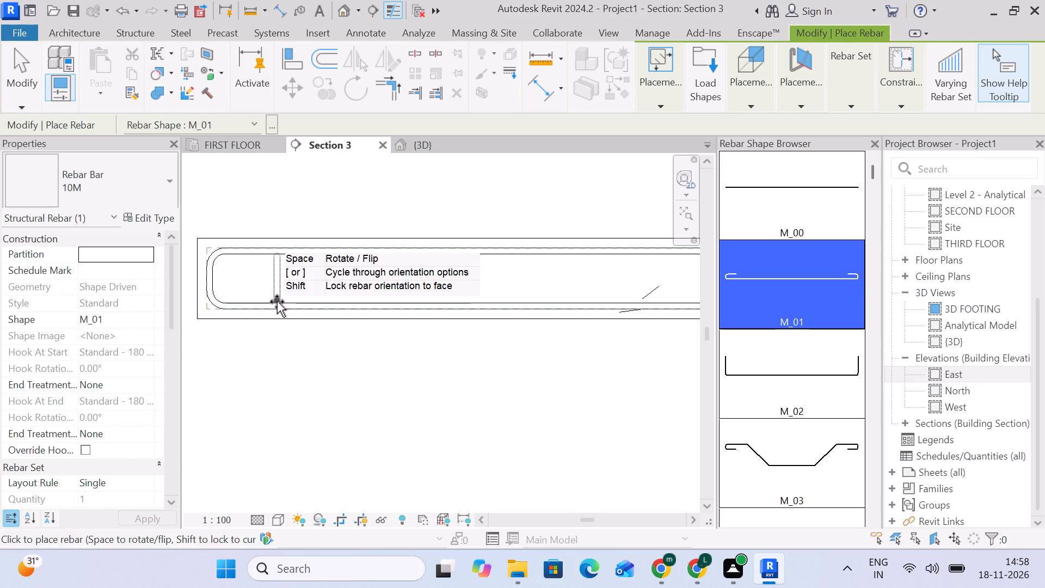
pyautogui.click(769, 177)
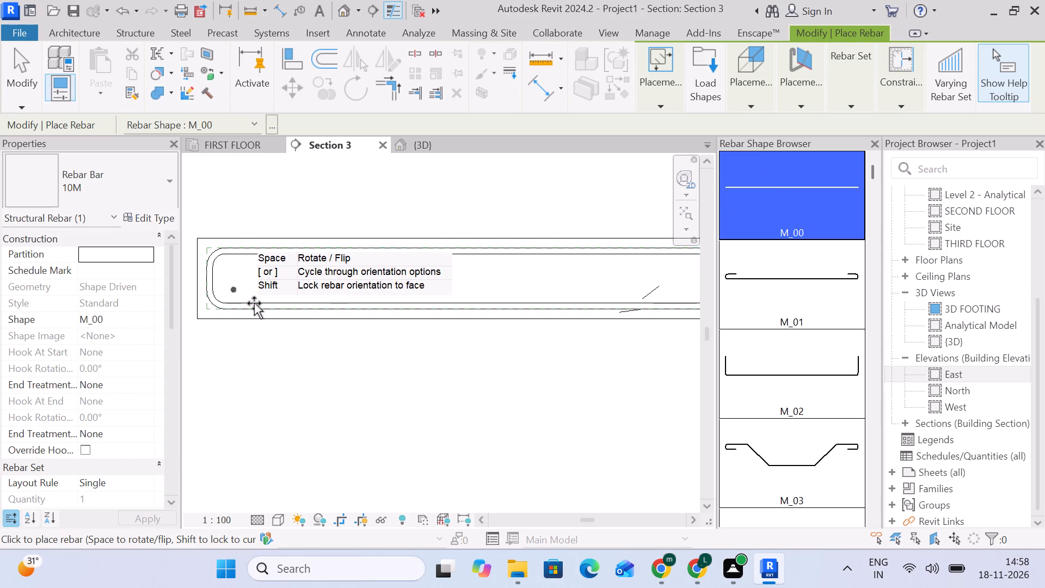
pyautogui.click(151, 202)
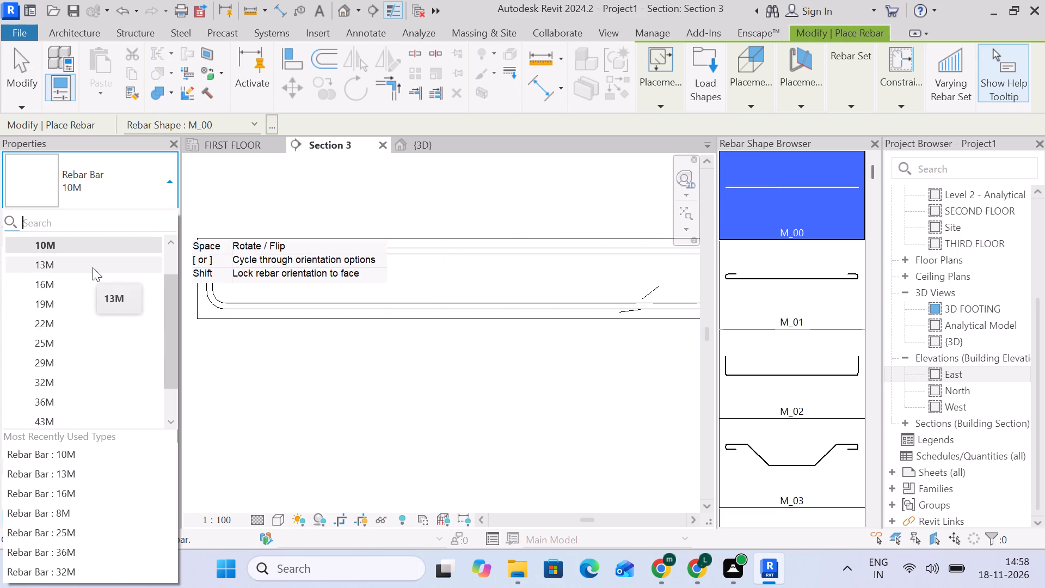
pyautogui.click(93, 266)
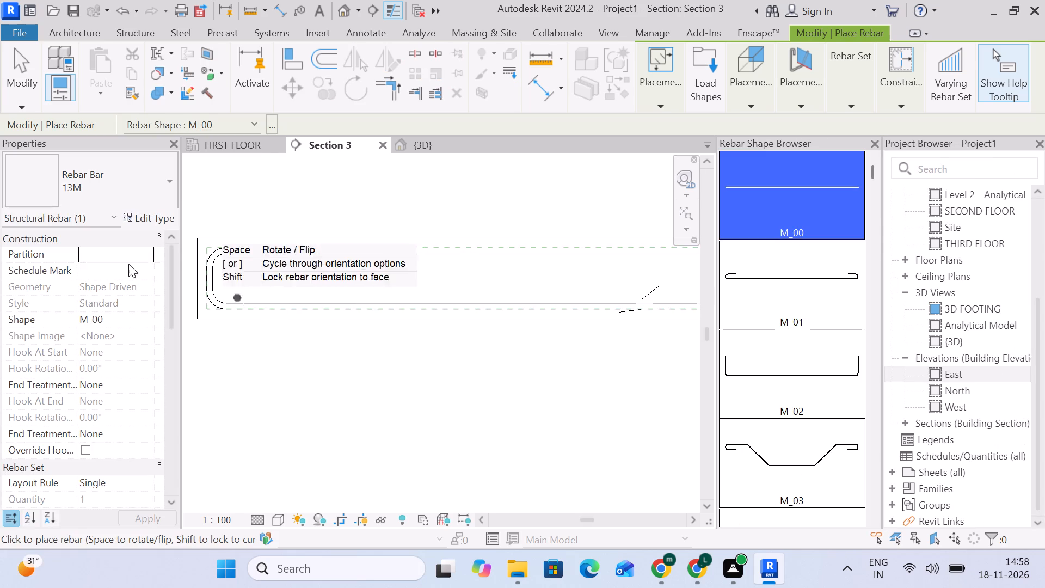
pyautogui.click(20, 78)
# Change the lowest tread tie's bar type to 13M.
pyautogui.click(285, 299)
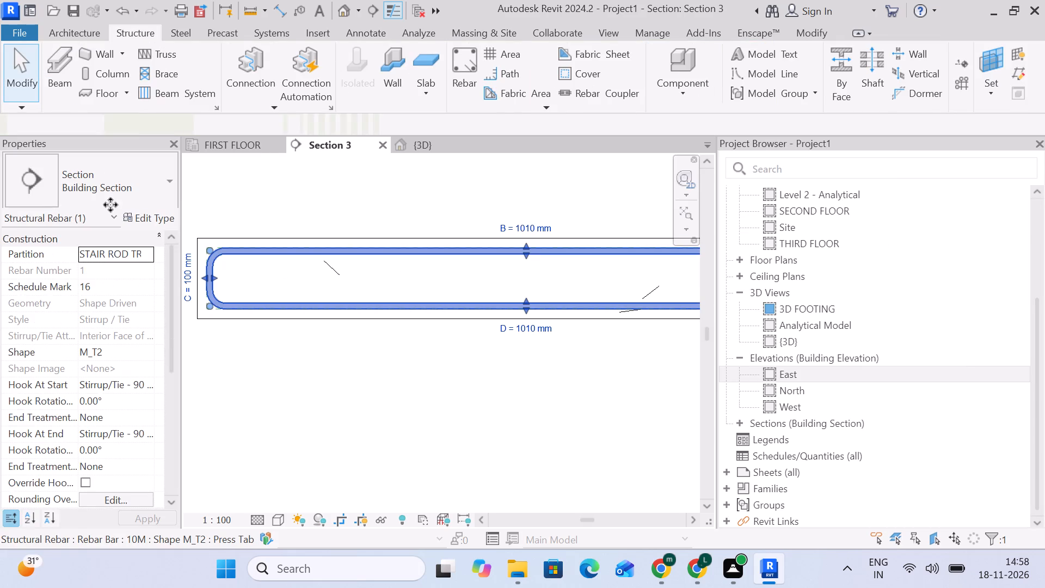
pyautogui.click(106, 188)
pyautogui.click(66, 265)
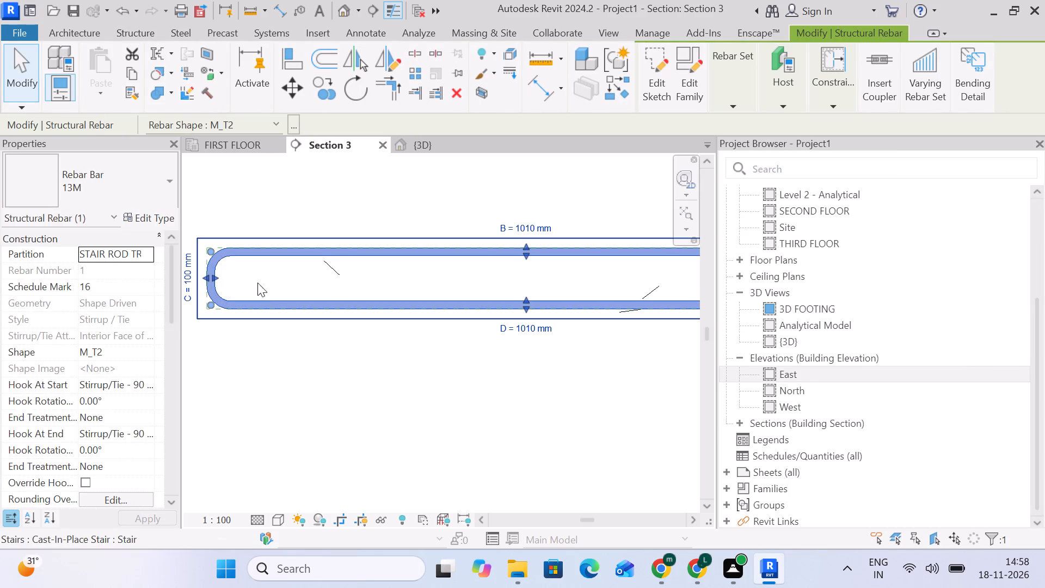
pyautogui.scroll(-5, 328, 366)
pyautogui.moveTo(568, 384); pyautogui.dragTo(544, 376, button='middle')
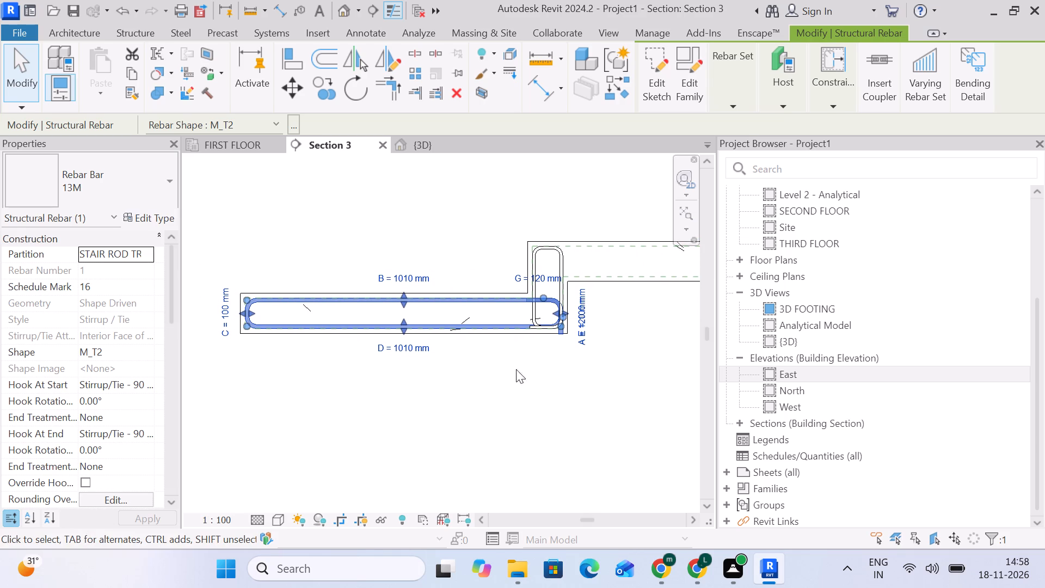
pyautogui.click(462, 371)
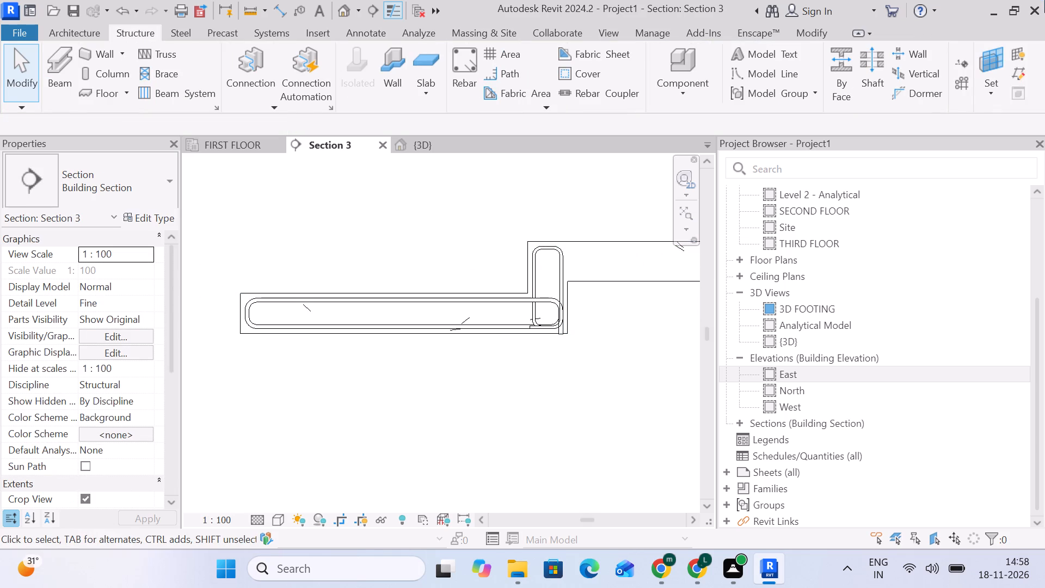
# Place a straight M_00 13M bar in the lower outer corner of the lowest tread's tie.
pyautogui.click(471, 77)
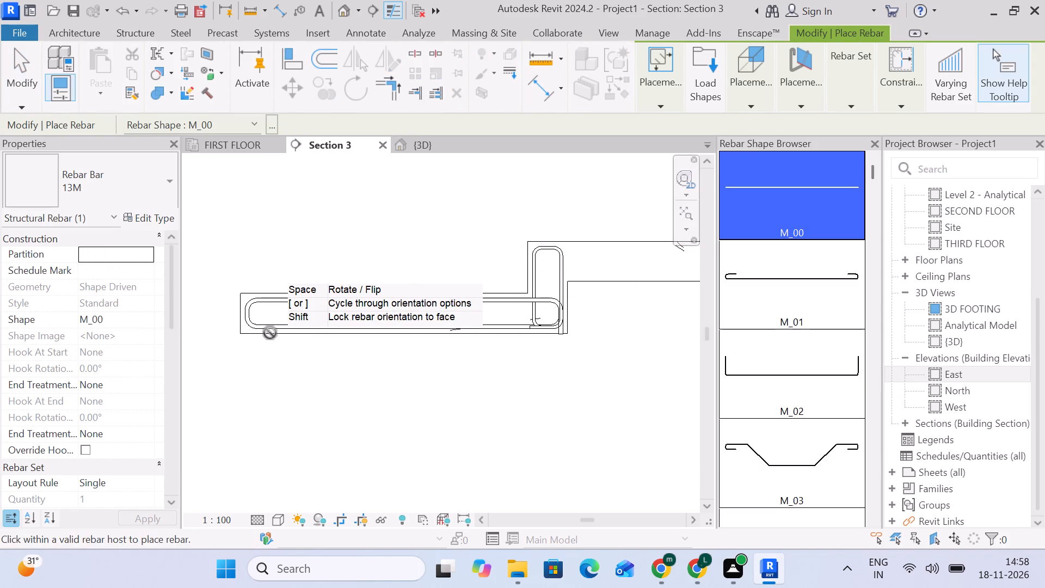
pyautogui.scroll(10, 263, 328)
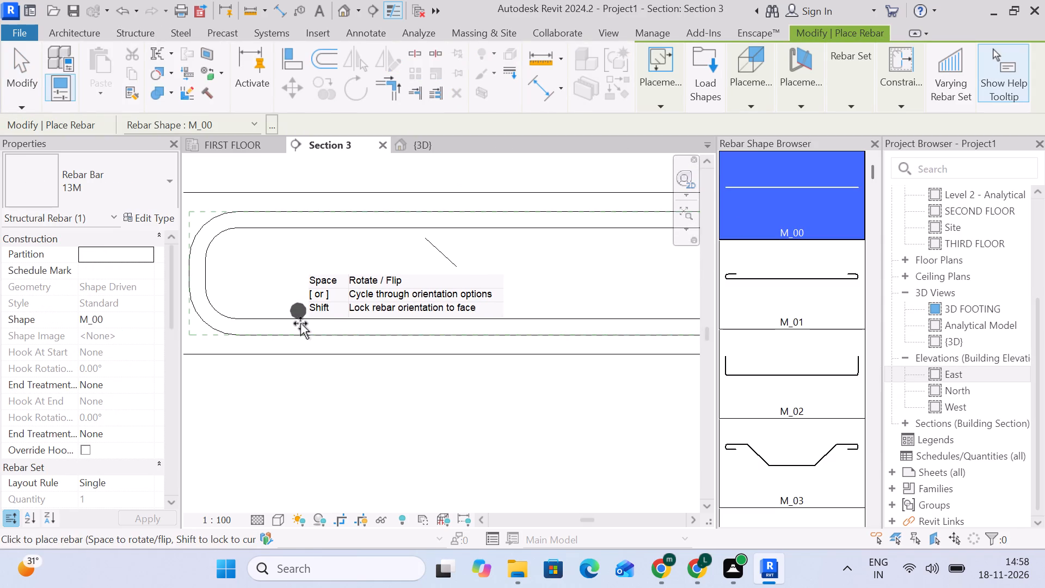
pyautogui.click(236, 326)
pyautogui.scroll(-6, 506, 300)
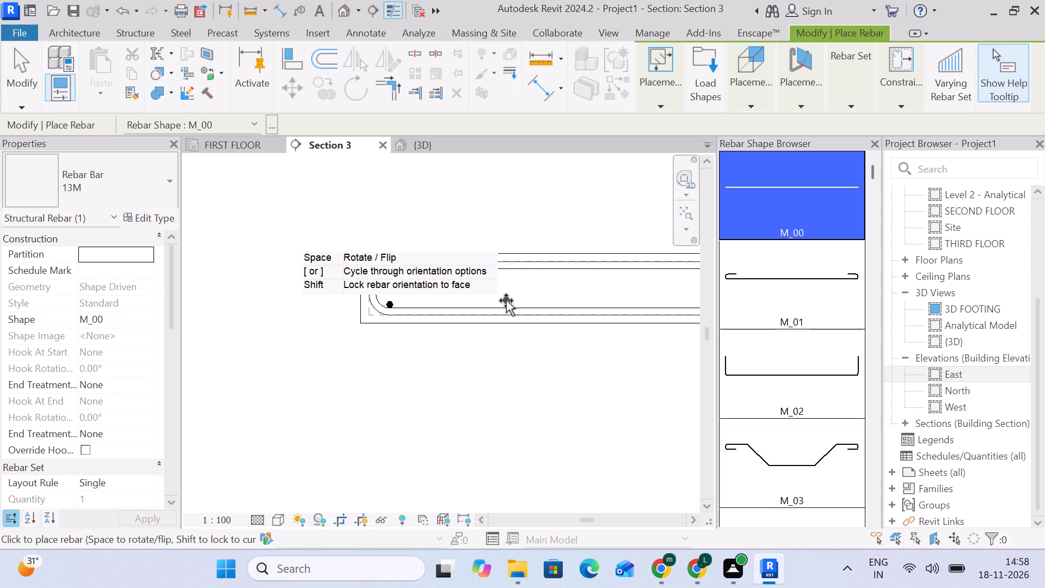
pyautogui.scroll(-5, 539, 316)
pyautogui.moveTo(548, 318); pyautogui.dragTo(495, 310, button='middle')
pyautogui.click(20, 67)
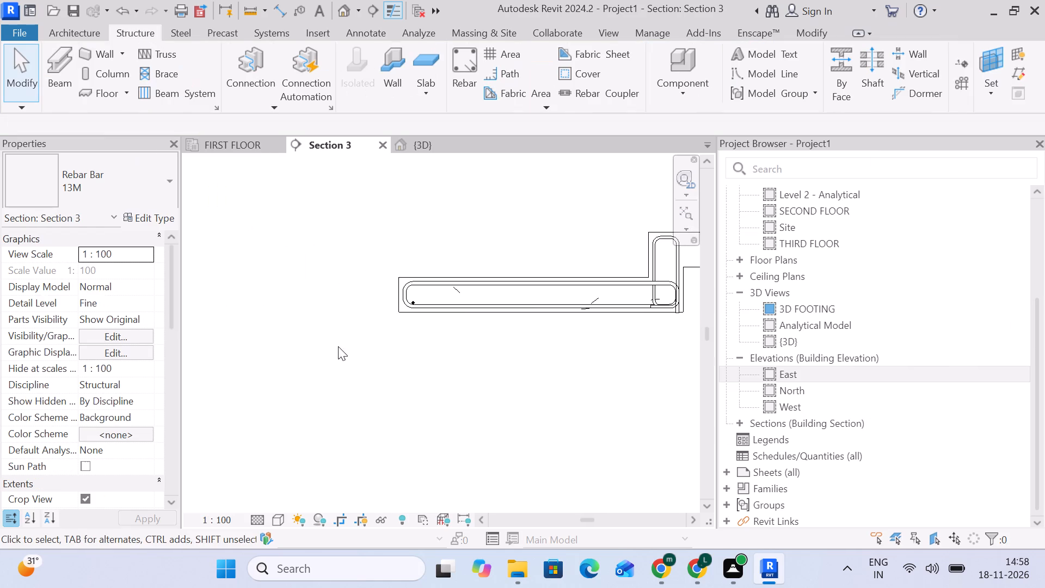
# Set the straight bar's rebar set layout to Maximum Spacing with 150 mm spacing.
pyautogui.scroll(5, 339, 344)
pyautogui.scroll(6, 455, 278)
pyautogui.click(457, 255)
pyautogui.scroll(-5, 544, 299)
pyautogui.moveTo(536, 309); pyautogui.dragTo(377, 316, button='middle')
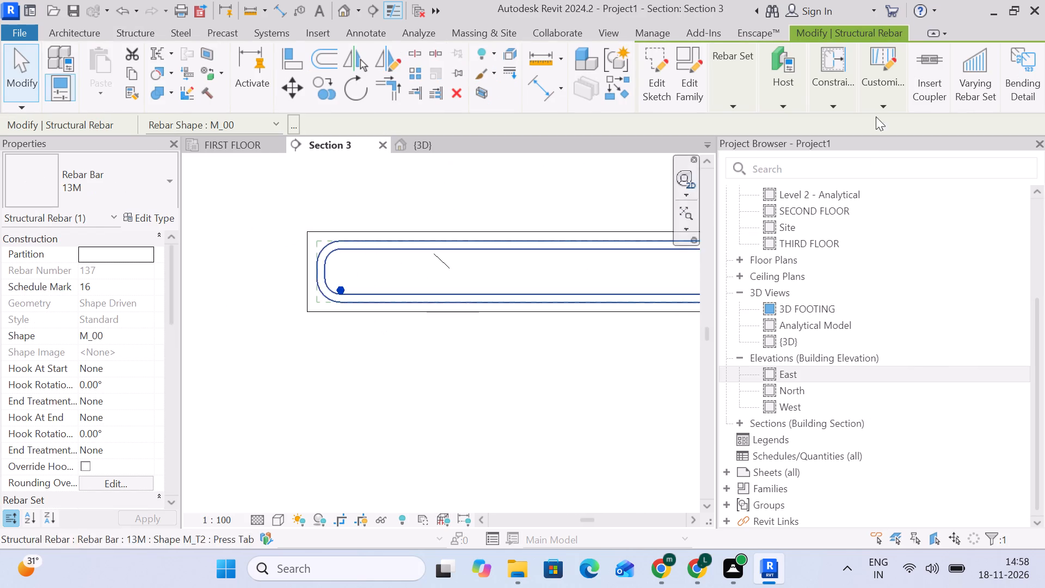
pyautogui.click(731, 100)
pyautogui.click(809, 133)
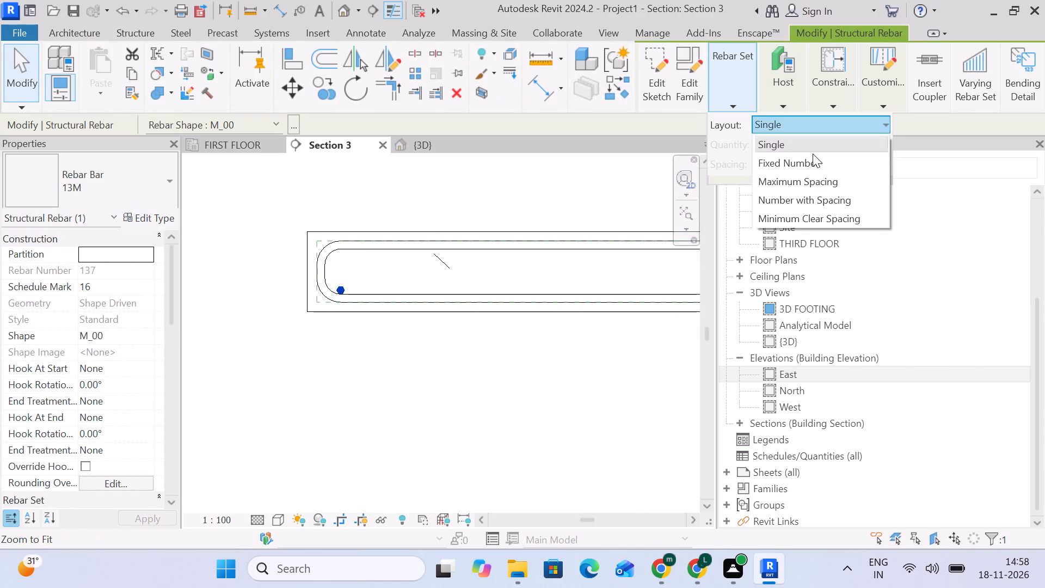
pyautogui.click(819, 183)
pyautogui.click(737, 93)
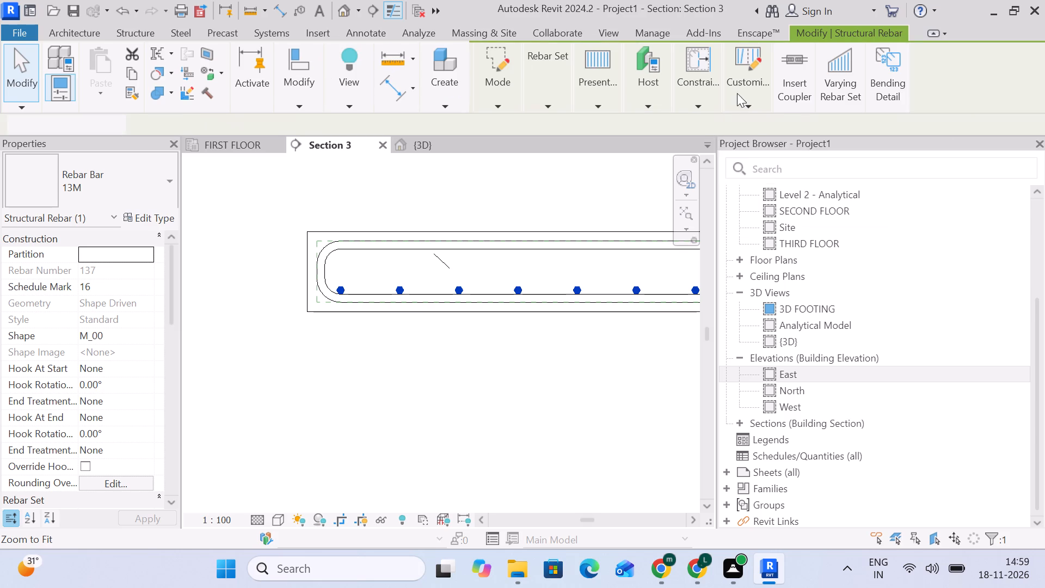
pyautogui.click(549, 105)
pyautogui.click(673, 172)
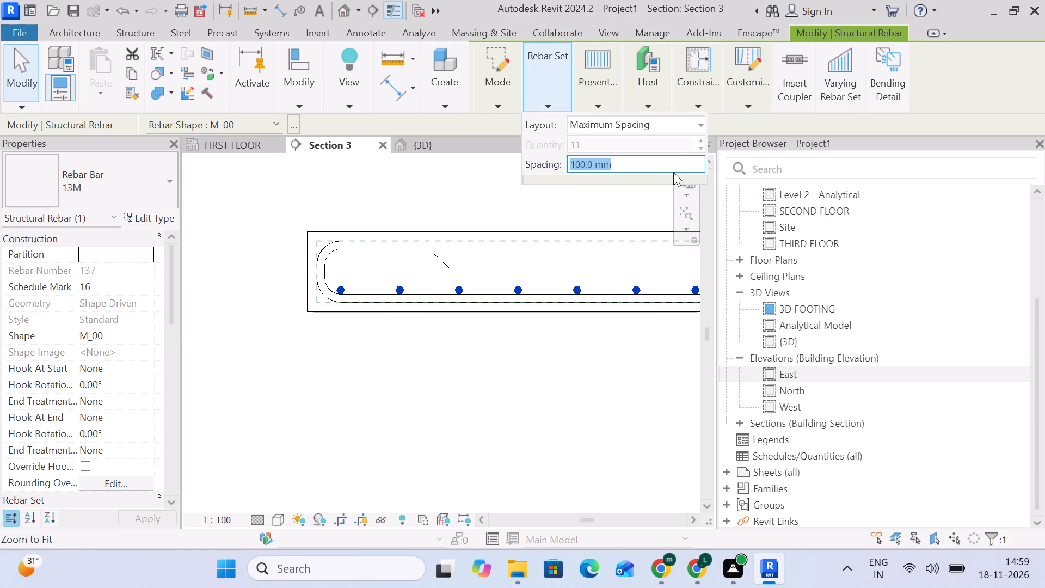
pyautogui.write('15')
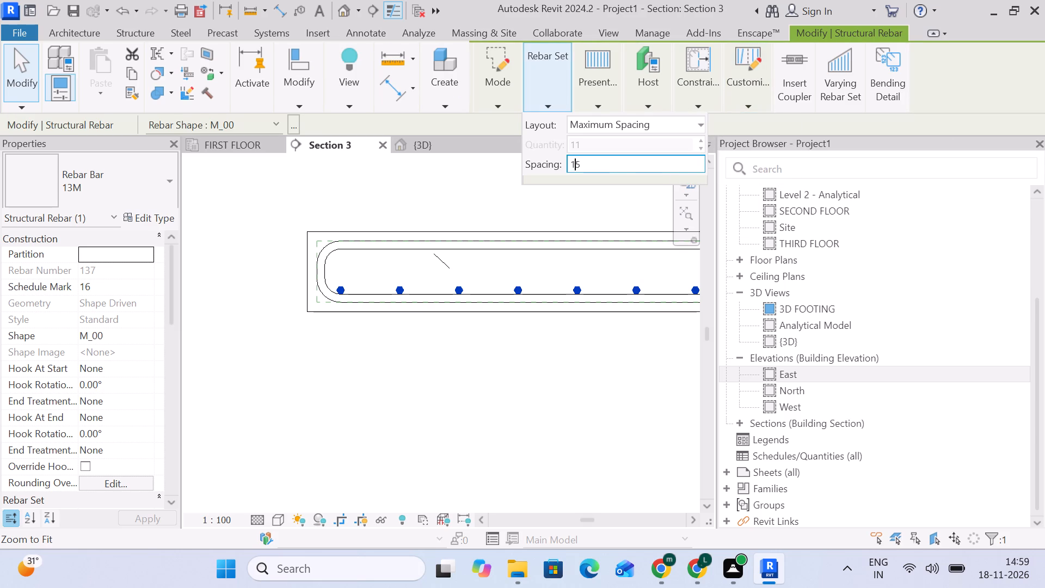
pyautogui.press('0')
pyautogui.press('Return')
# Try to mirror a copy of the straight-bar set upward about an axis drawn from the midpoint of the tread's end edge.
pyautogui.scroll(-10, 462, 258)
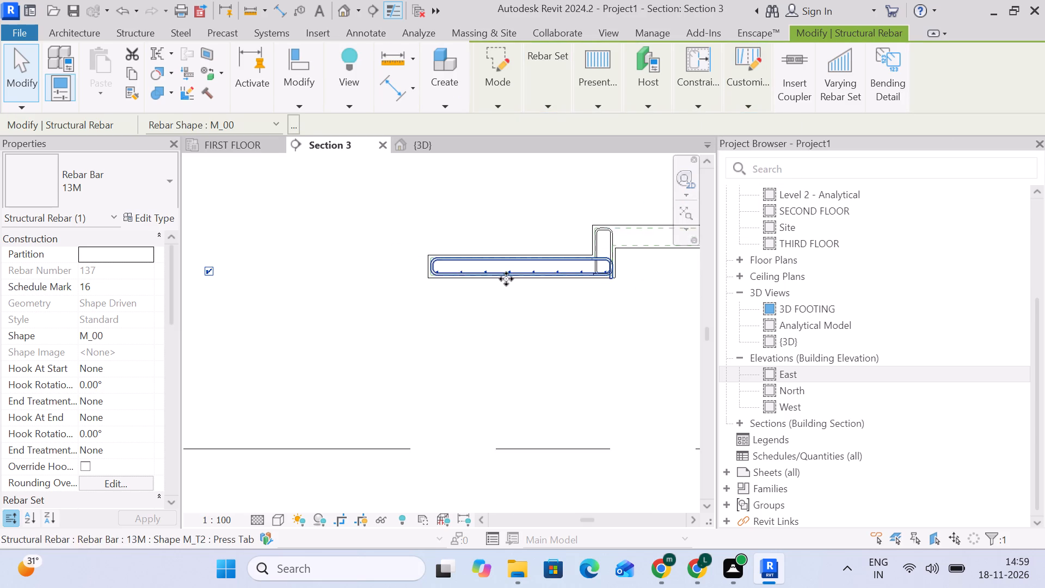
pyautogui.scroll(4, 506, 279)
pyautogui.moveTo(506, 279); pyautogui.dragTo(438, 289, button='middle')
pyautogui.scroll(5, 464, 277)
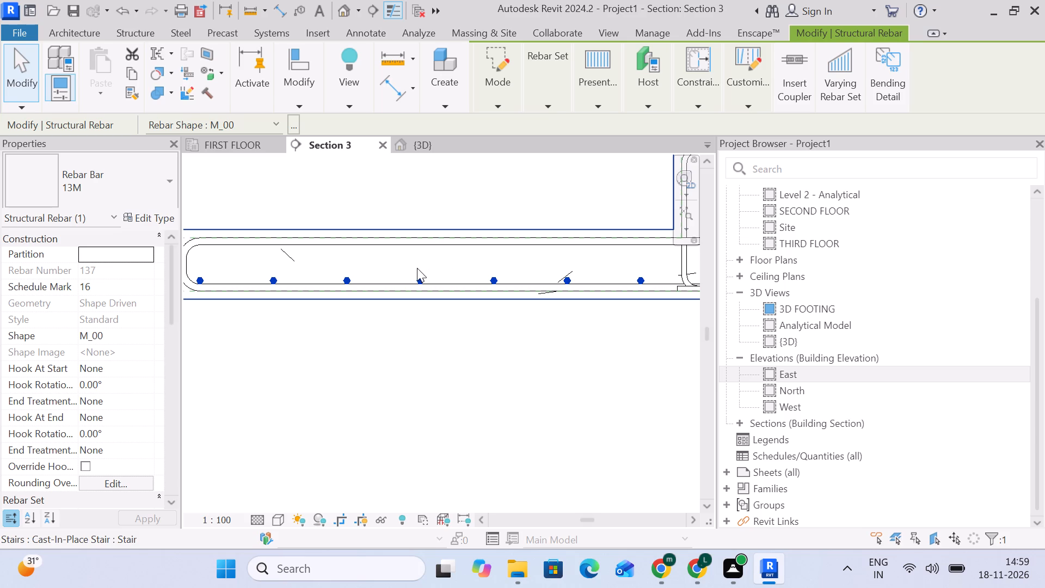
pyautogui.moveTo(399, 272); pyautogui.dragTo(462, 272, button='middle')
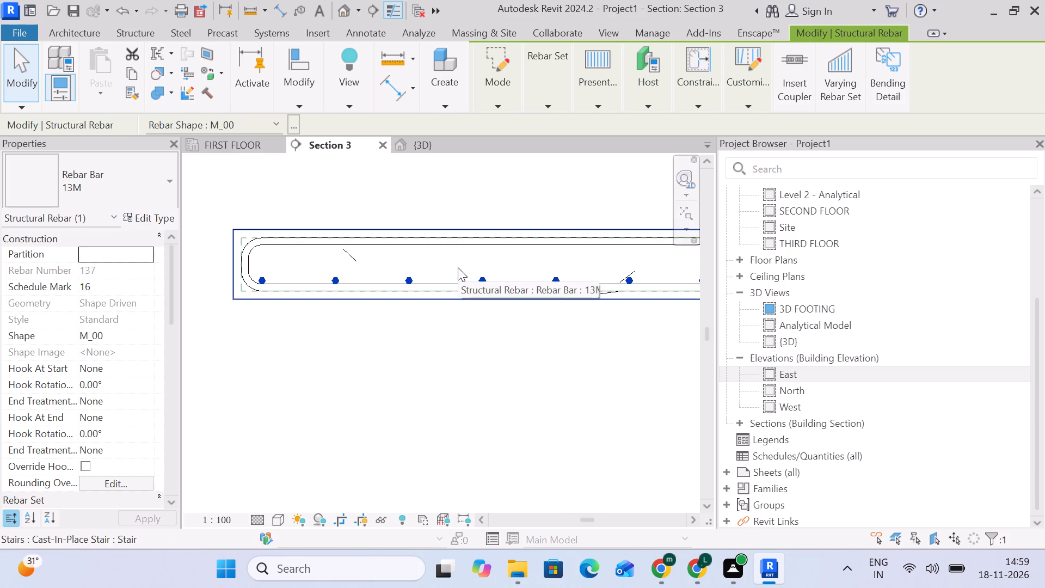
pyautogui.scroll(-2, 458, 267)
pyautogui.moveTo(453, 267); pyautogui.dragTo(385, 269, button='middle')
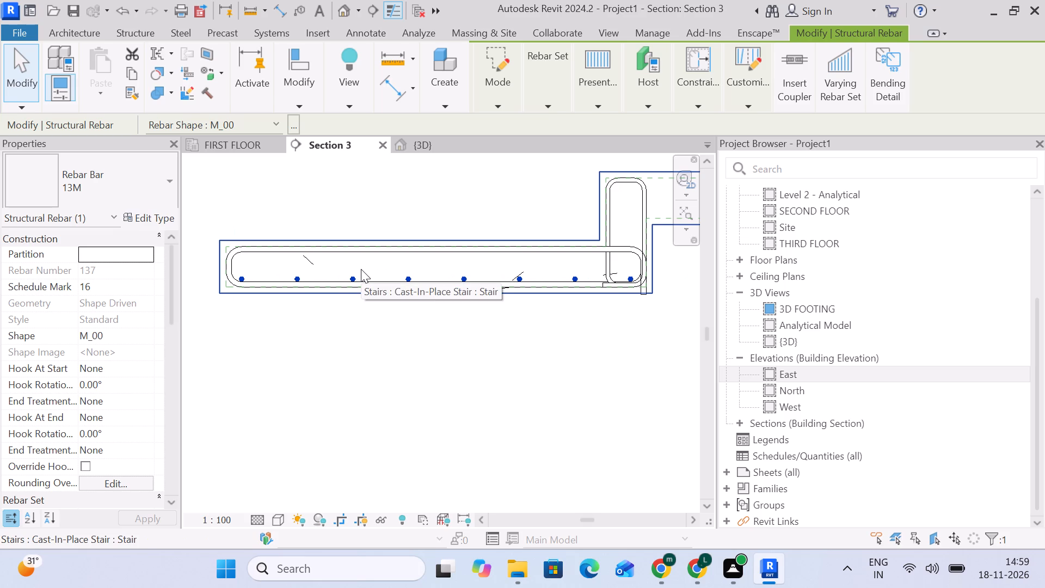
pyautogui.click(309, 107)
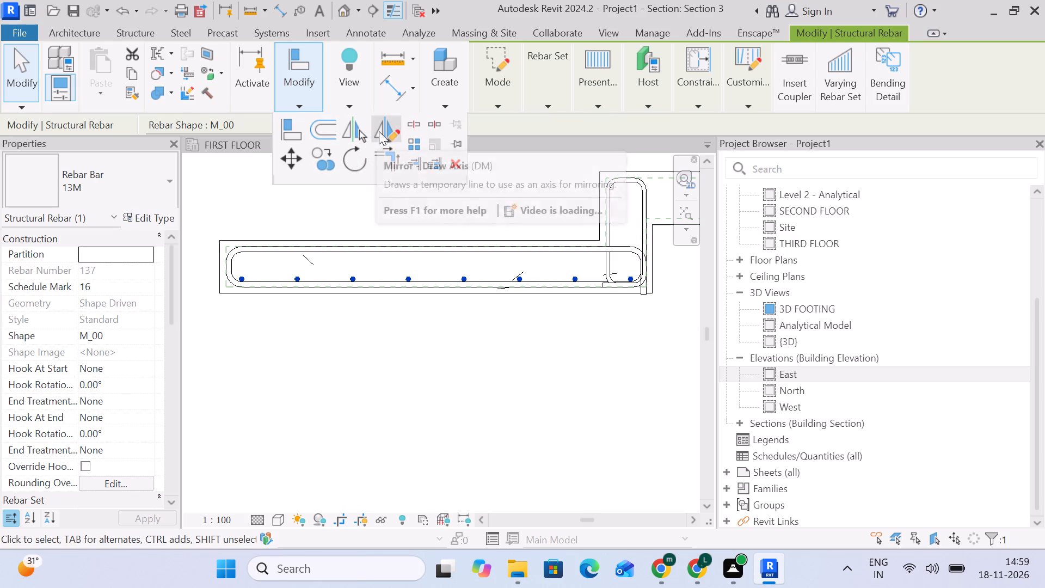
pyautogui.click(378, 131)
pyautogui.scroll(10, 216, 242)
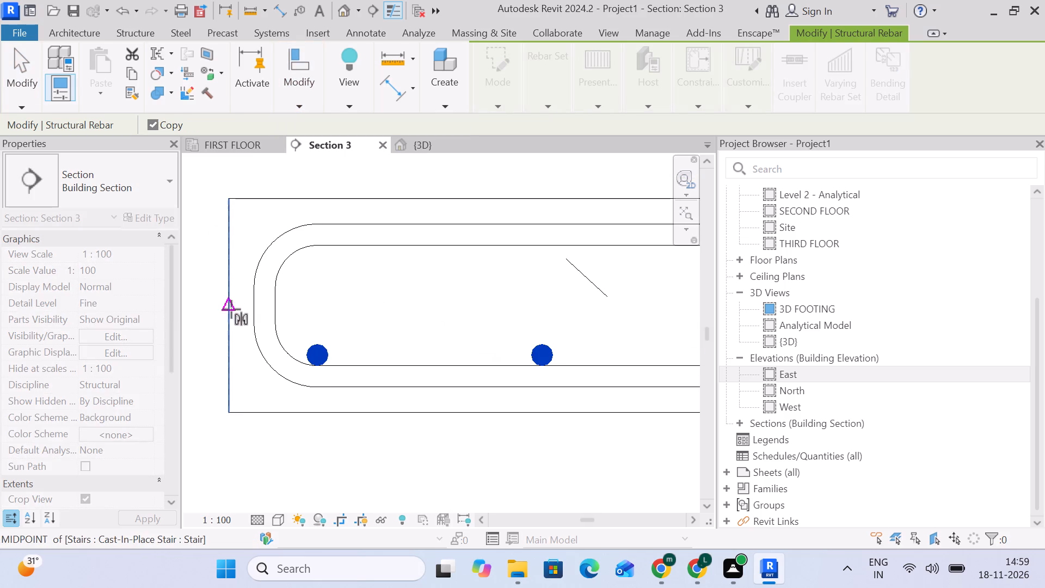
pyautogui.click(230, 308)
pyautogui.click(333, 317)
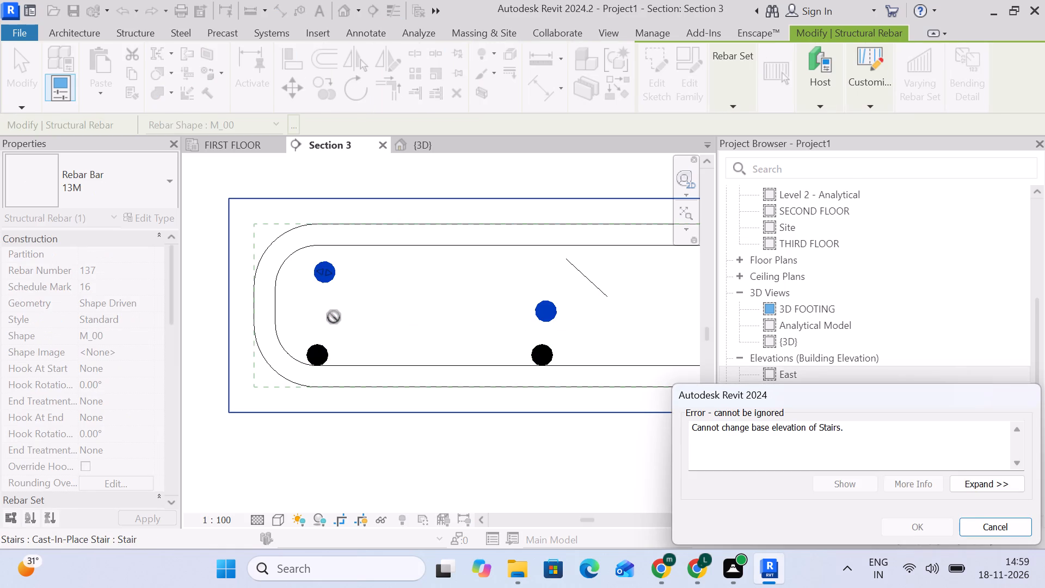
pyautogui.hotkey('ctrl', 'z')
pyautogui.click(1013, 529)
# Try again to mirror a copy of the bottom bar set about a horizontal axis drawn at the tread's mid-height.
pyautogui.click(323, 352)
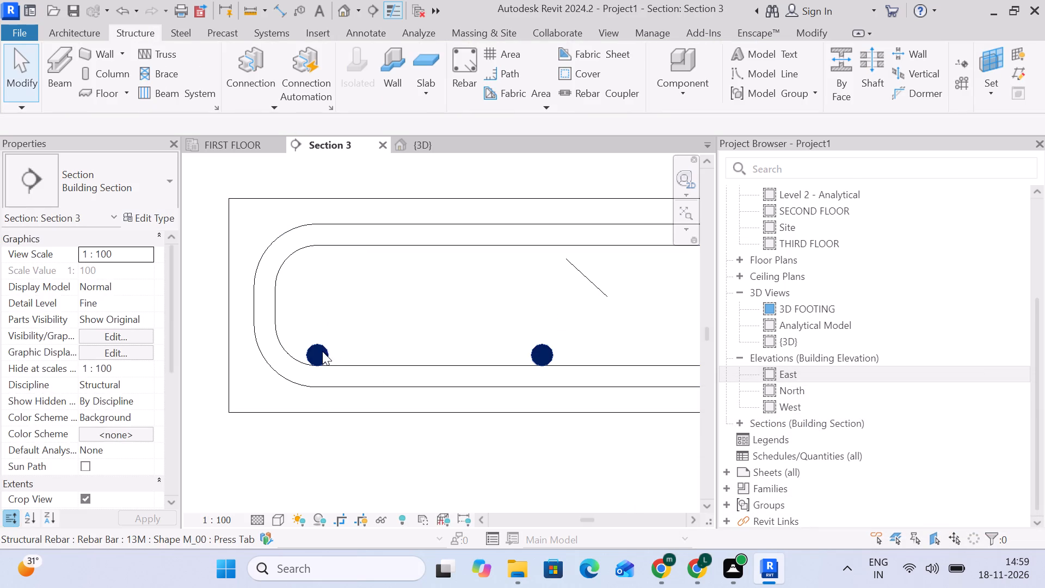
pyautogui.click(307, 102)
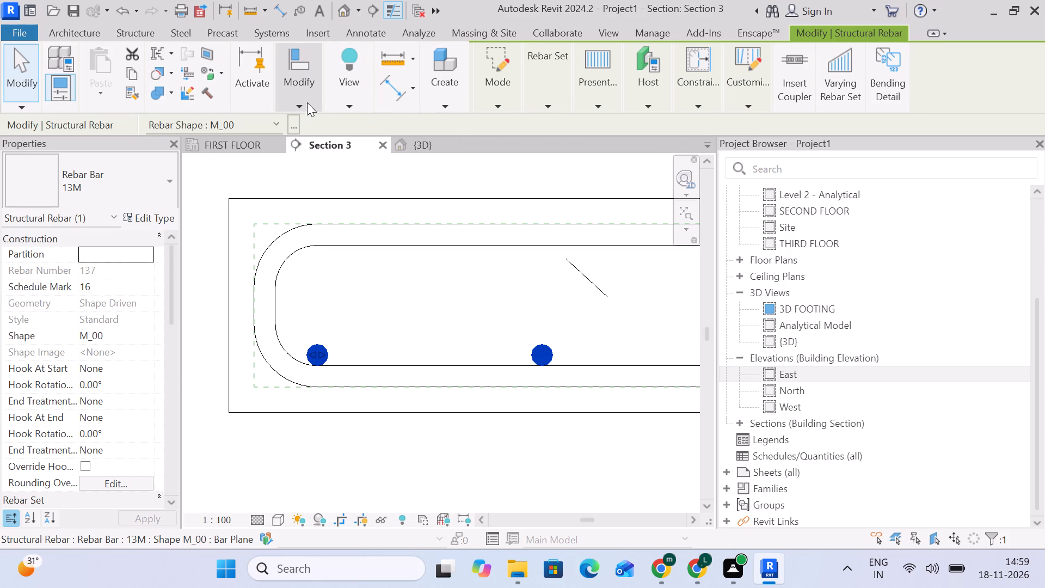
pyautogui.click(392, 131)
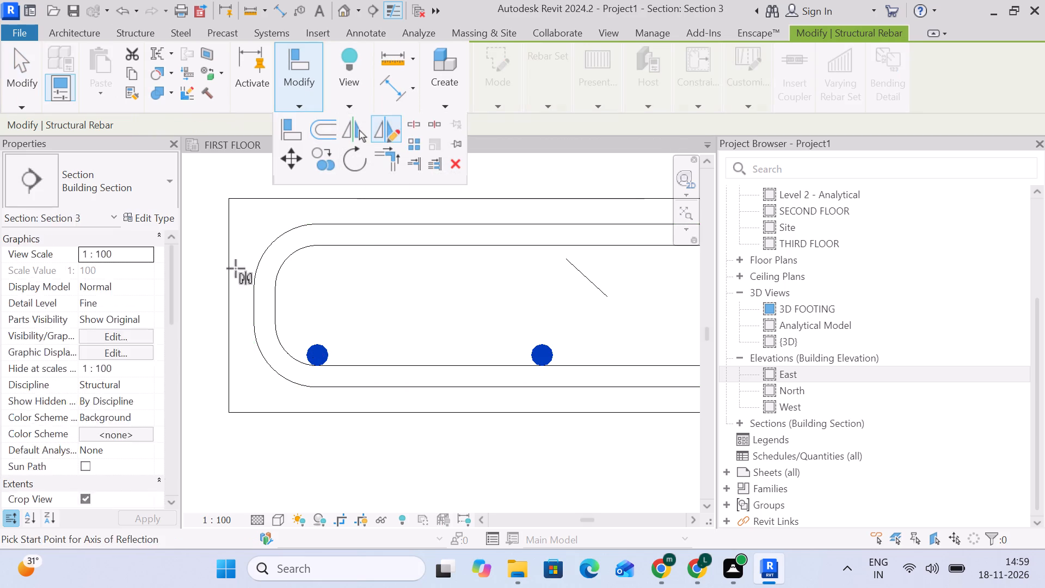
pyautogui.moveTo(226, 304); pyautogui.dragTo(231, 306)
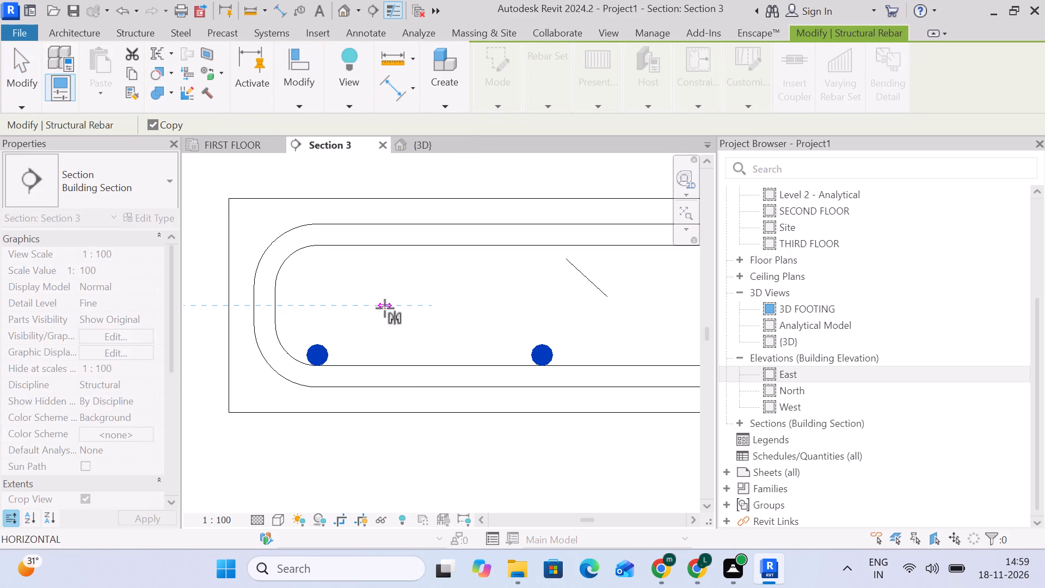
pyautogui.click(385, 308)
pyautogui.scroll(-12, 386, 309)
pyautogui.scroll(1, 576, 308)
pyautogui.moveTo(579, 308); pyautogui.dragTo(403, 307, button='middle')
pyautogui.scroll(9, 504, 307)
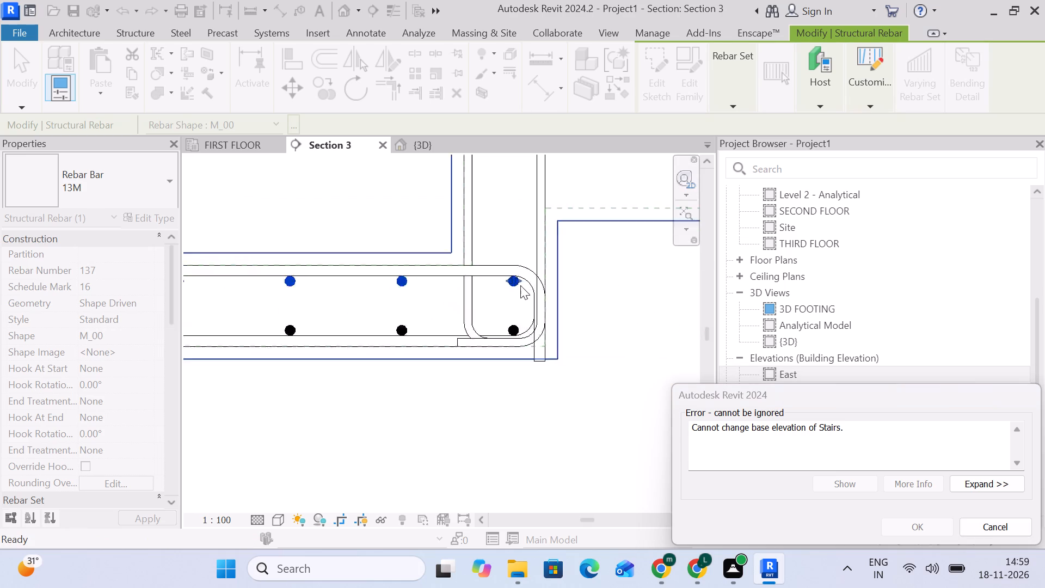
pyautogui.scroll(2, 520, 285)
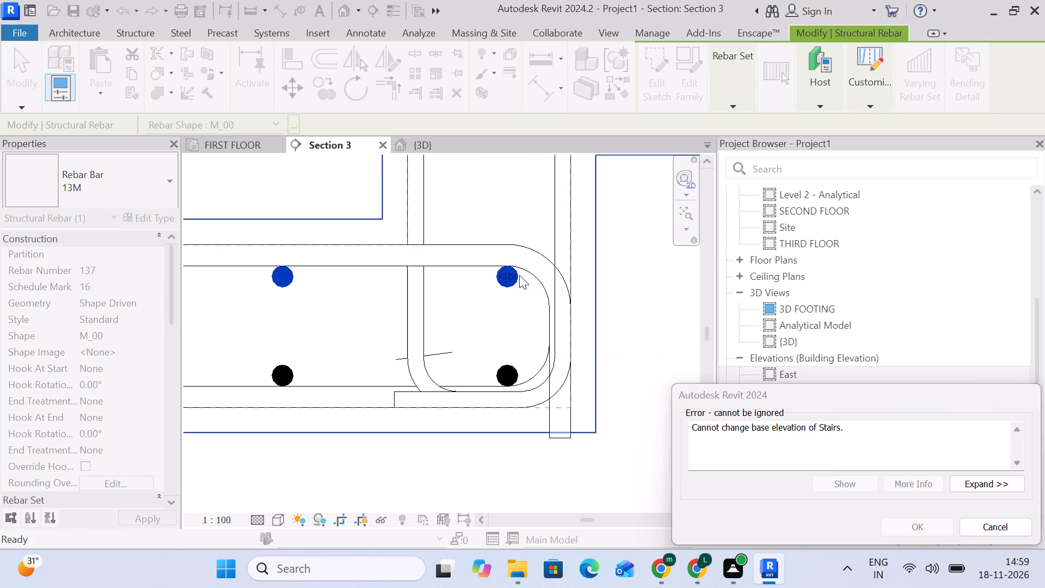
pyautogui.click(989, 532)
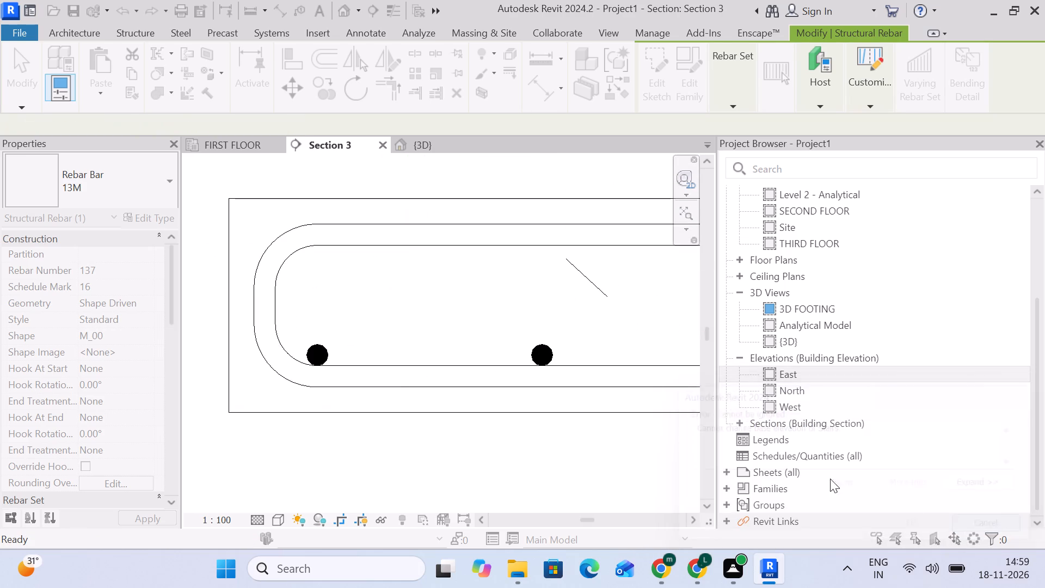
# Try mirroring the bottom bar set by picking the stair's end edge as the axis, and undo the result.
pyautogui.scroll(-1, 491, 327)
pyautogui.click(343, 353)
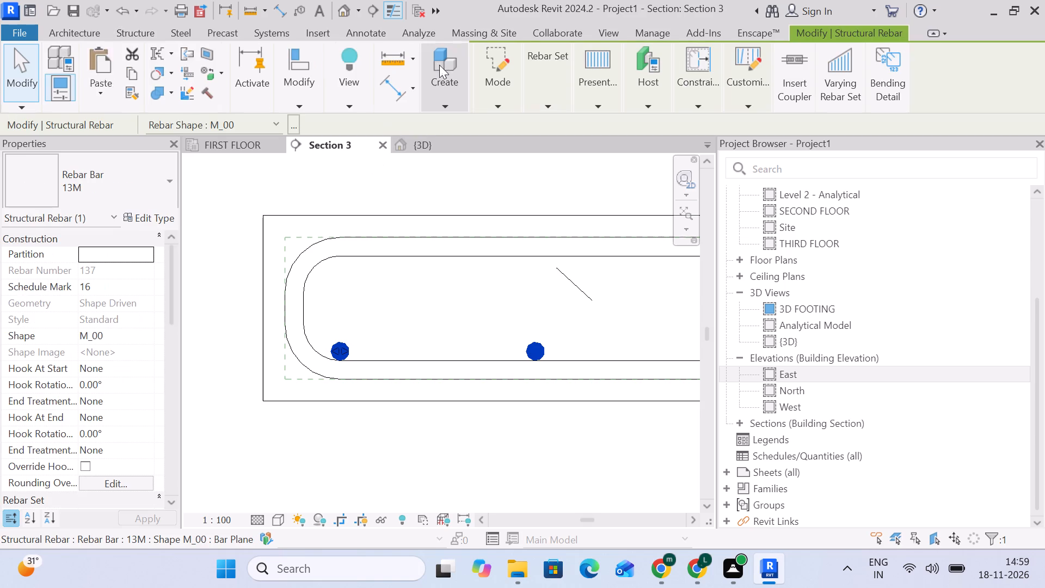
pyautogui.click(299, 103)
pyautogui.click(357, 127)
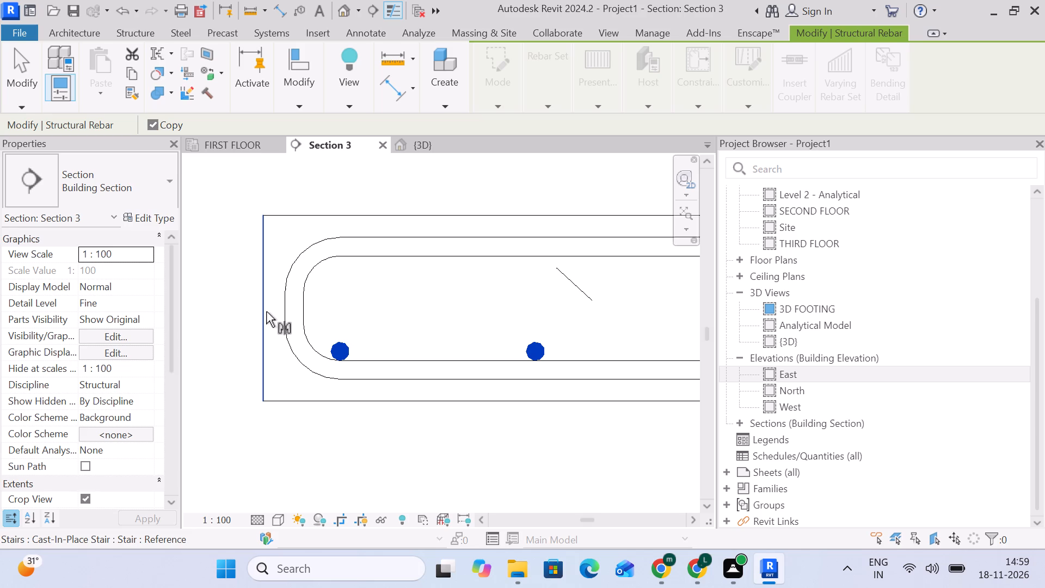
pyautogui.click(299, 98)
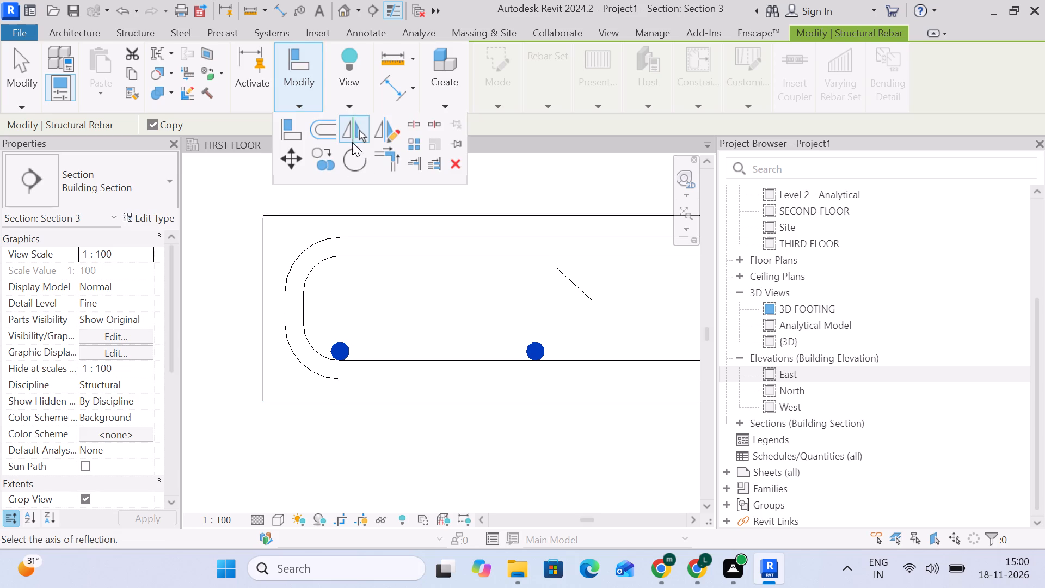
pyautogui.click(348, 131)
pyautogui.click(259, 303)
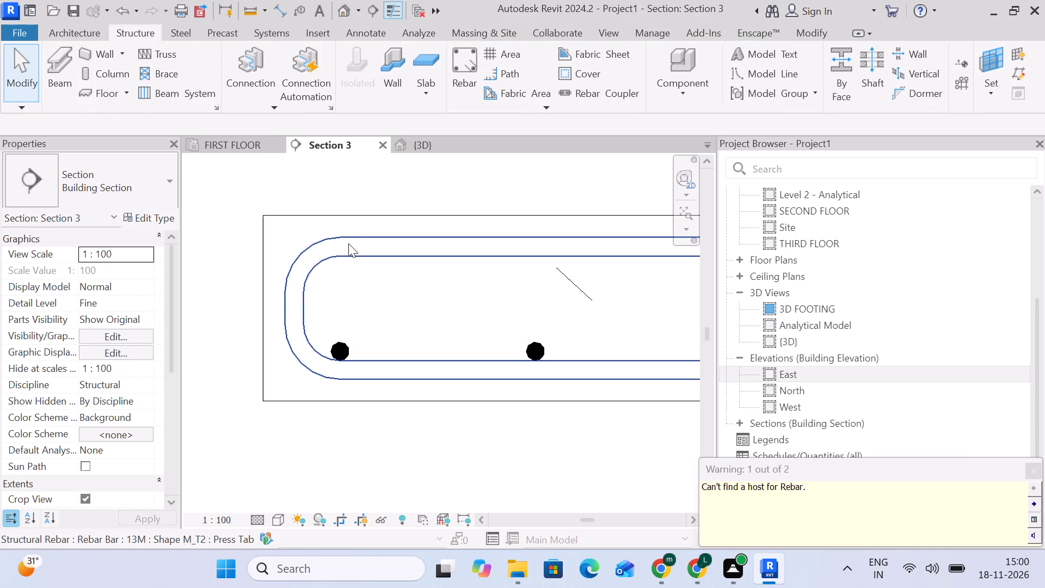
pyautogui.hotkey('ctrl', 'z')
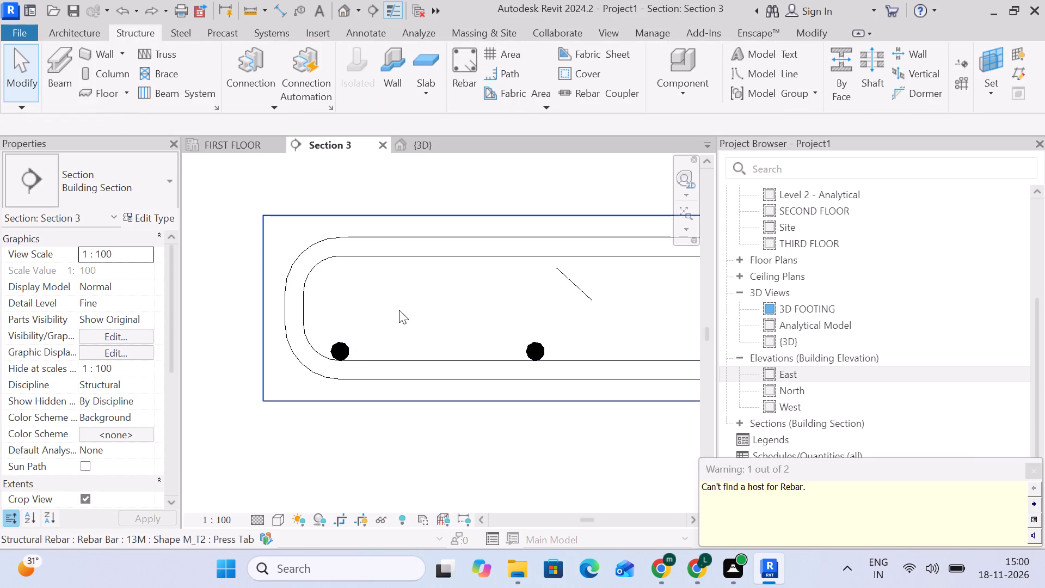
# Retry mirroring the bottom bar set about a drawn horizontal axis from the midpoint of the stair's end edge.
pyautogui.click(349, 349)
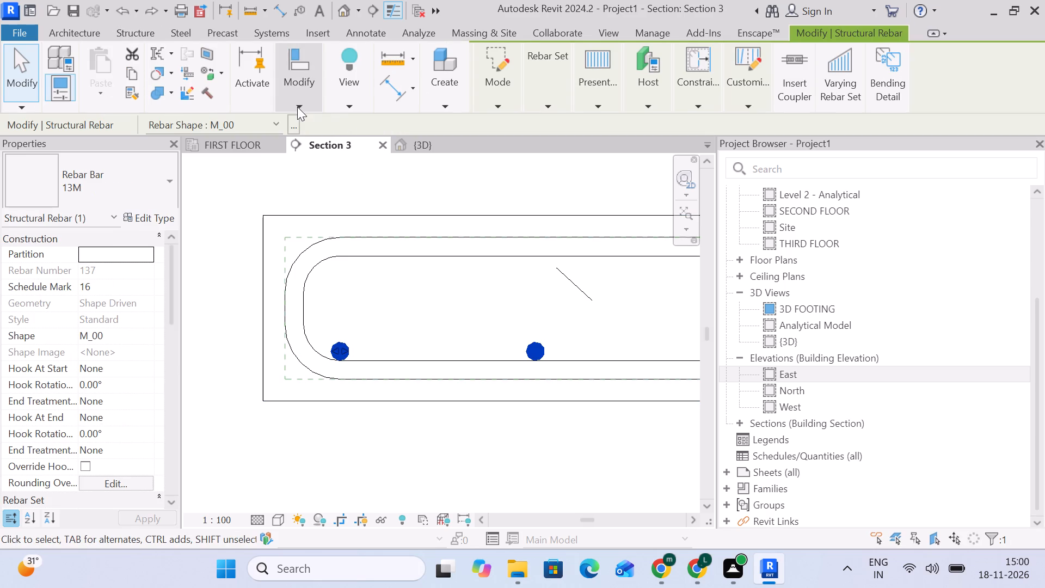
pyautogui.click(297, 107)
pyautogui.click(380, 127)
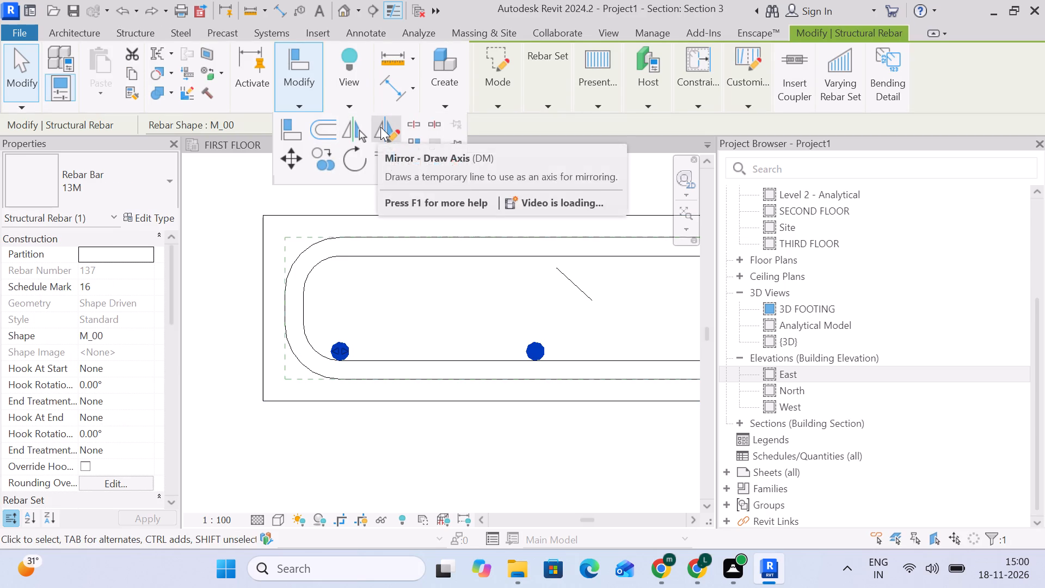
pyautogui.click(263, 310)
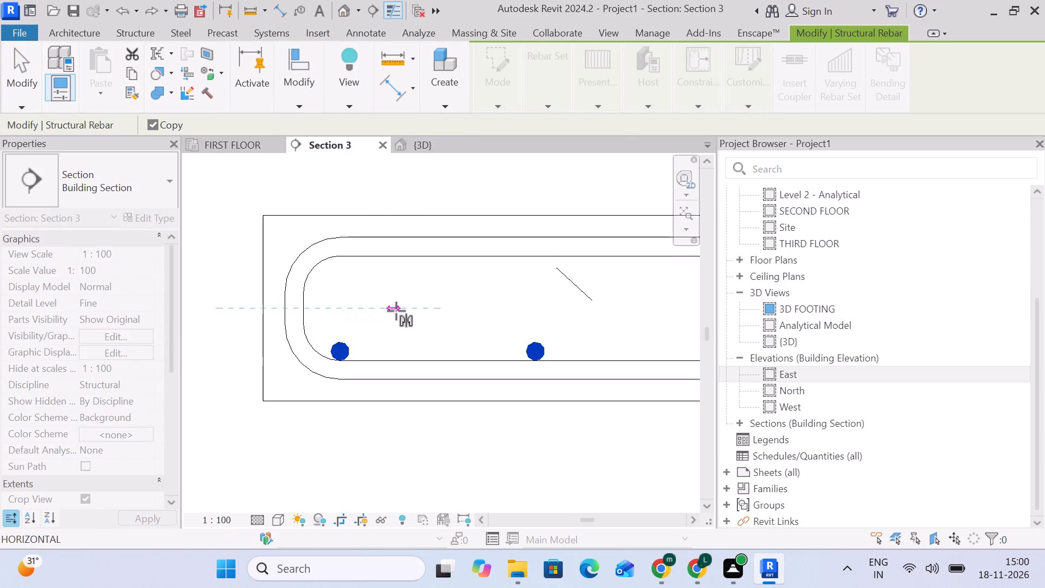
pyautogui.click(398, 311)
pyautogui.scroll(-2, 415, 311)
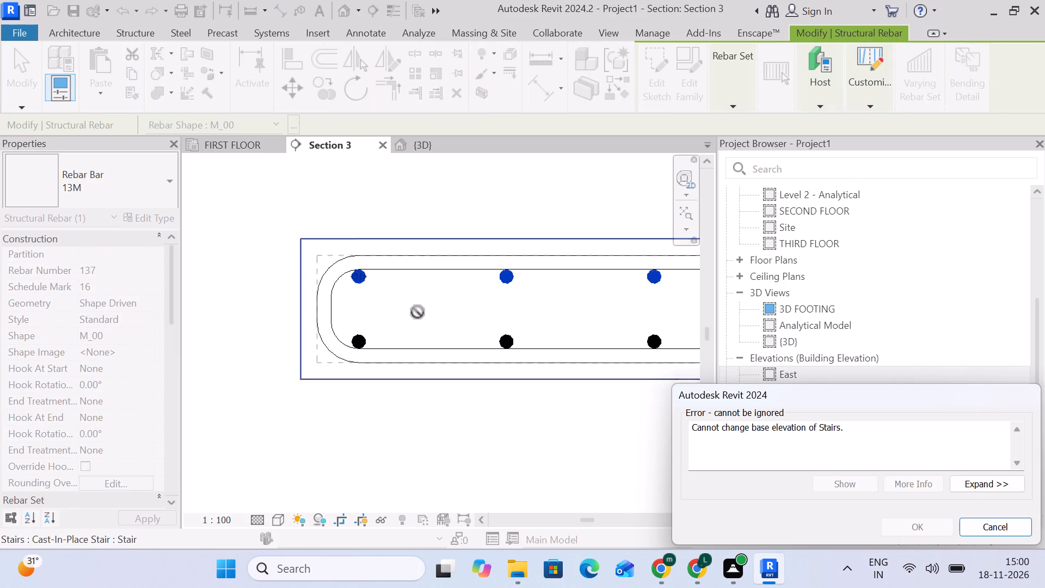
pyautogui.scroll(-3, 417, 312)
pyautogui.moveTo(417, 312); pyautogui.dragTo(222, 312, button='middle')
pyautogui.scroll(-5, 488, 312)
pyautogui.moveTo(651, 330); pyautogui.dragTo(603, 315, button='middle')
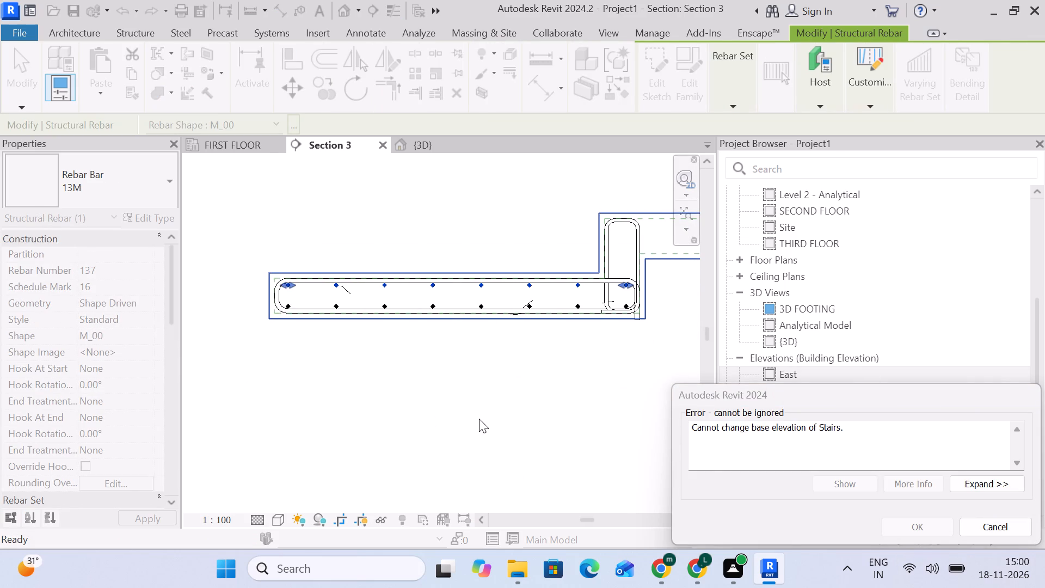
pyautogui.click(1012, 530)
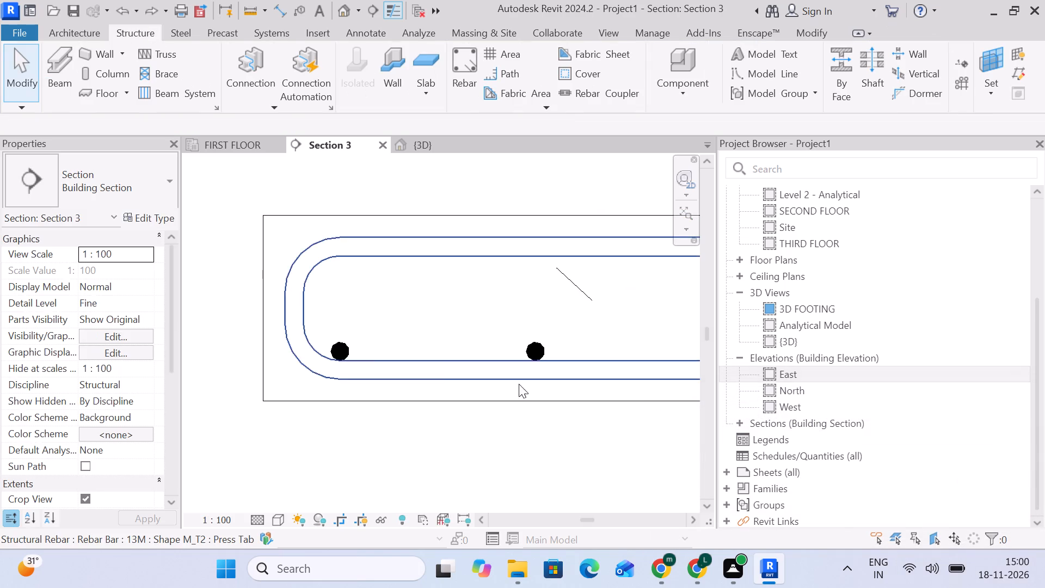
# Copy the bottom 13M bar set about 48 mm upward inside the horizontal M_T2 tie.
pyautogui.scroll(3, 340, 360)
pyautogui.click(344, 352)
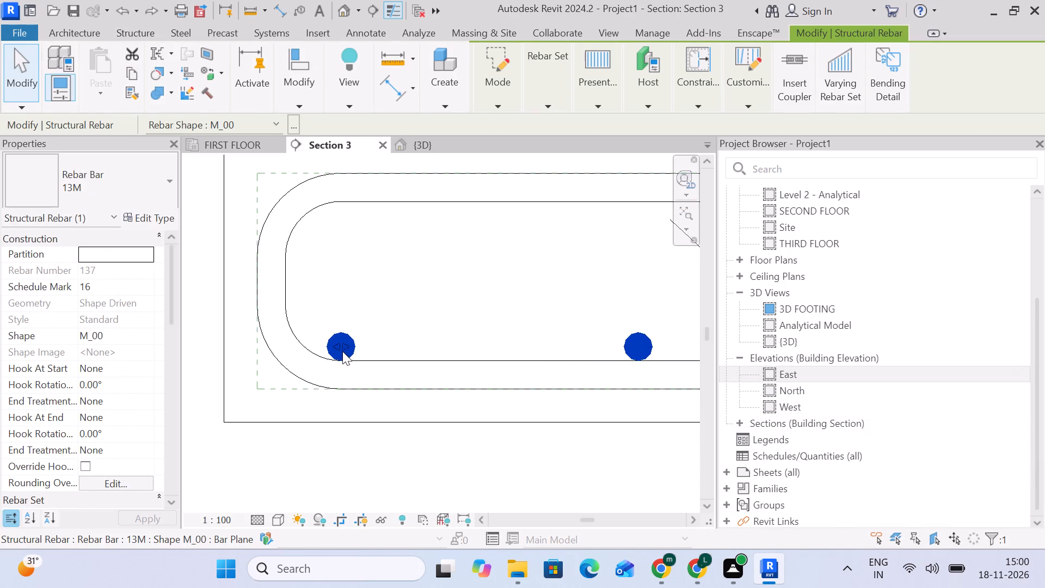
pyautogui.scroll(-3, 341, 283)
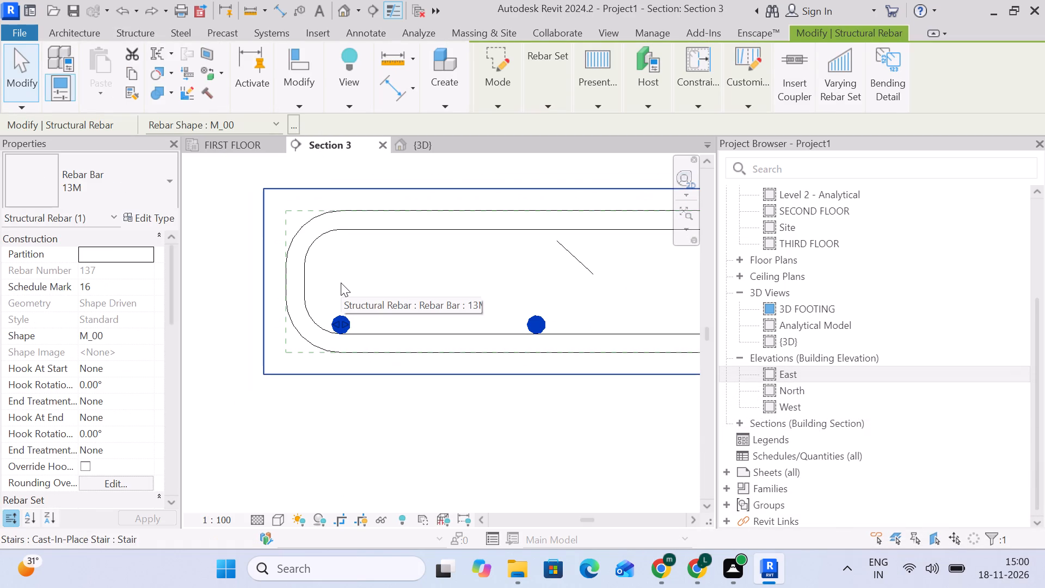
pyautogui.click(312, 102)
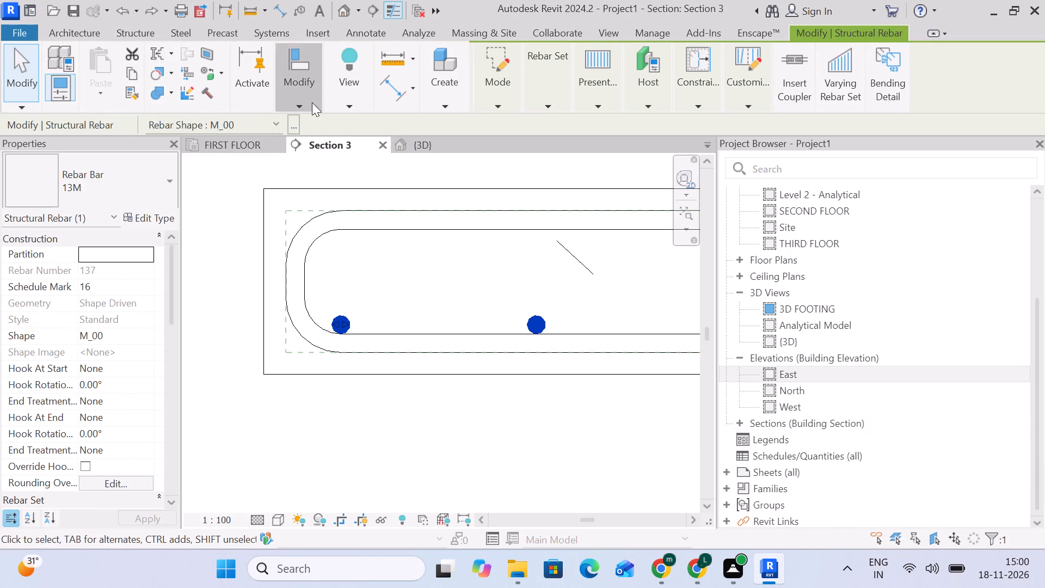
pyautogui.click(327, 149)
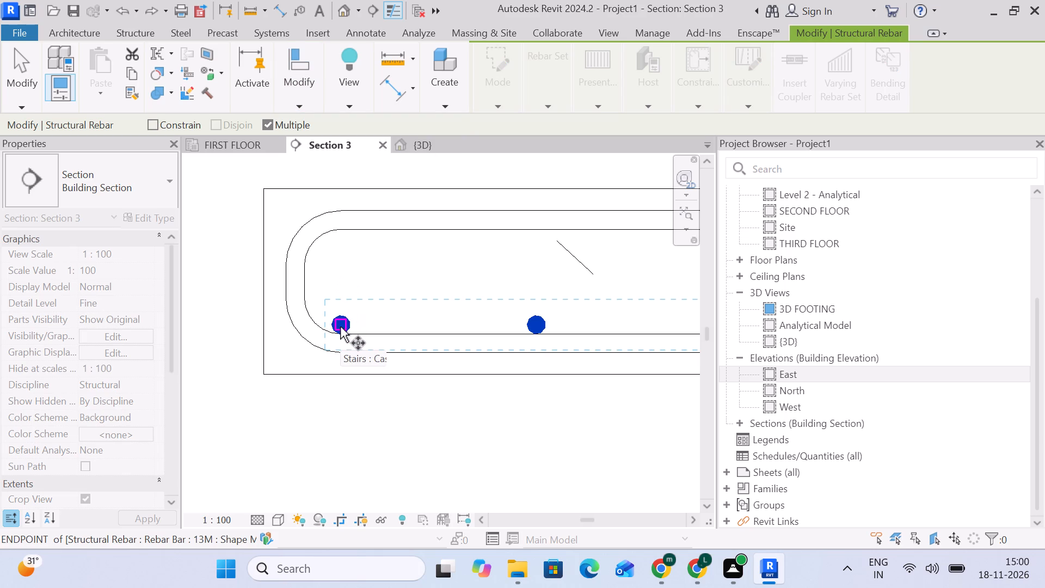
pyautogui.scroll(6, 340, 327)
pyautogui.click(340, 323)
pyautogui.scroll(-3, 337, 251)
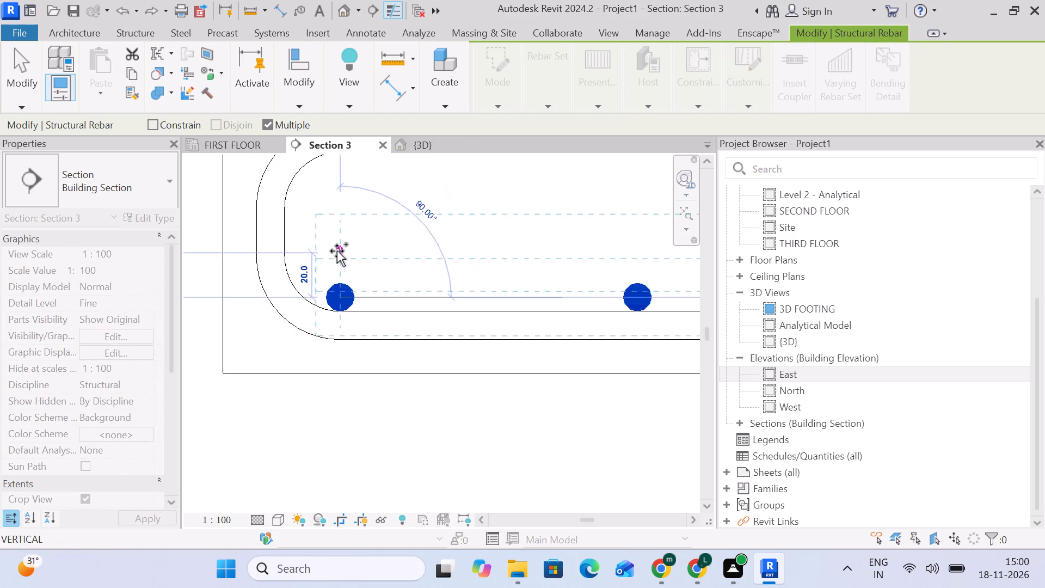
pyautogui.scroll(-1, 337, 251)
pyautogui.moveTo(337, 251); pyautogui.dragTo(337, 371, button='middle')
pyautogui.scroll(4, 334, 346)
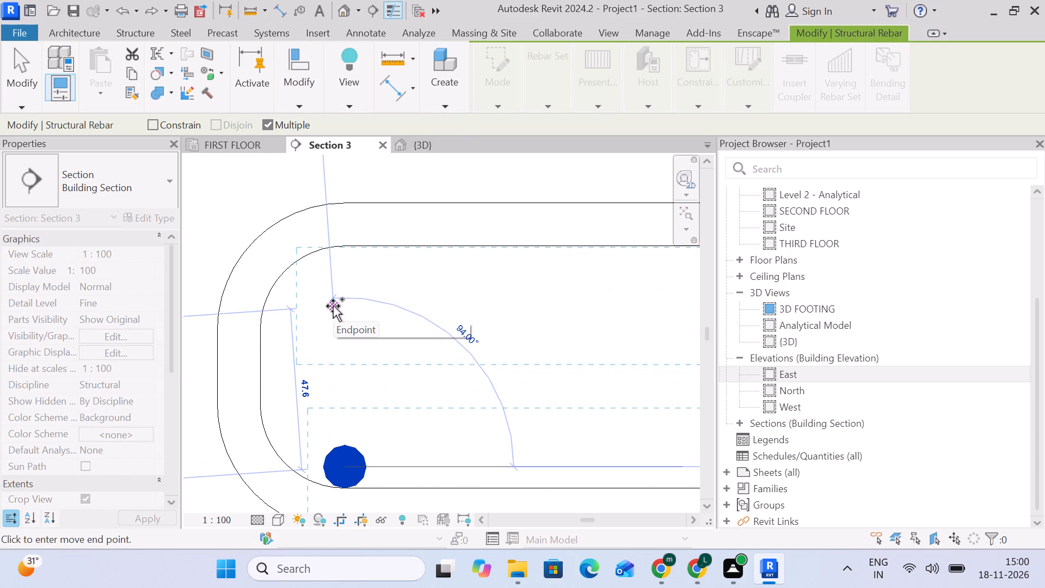
pyautogui.click(333, 306)
pyautogui.press('Up')
pyautogui.press('Up')
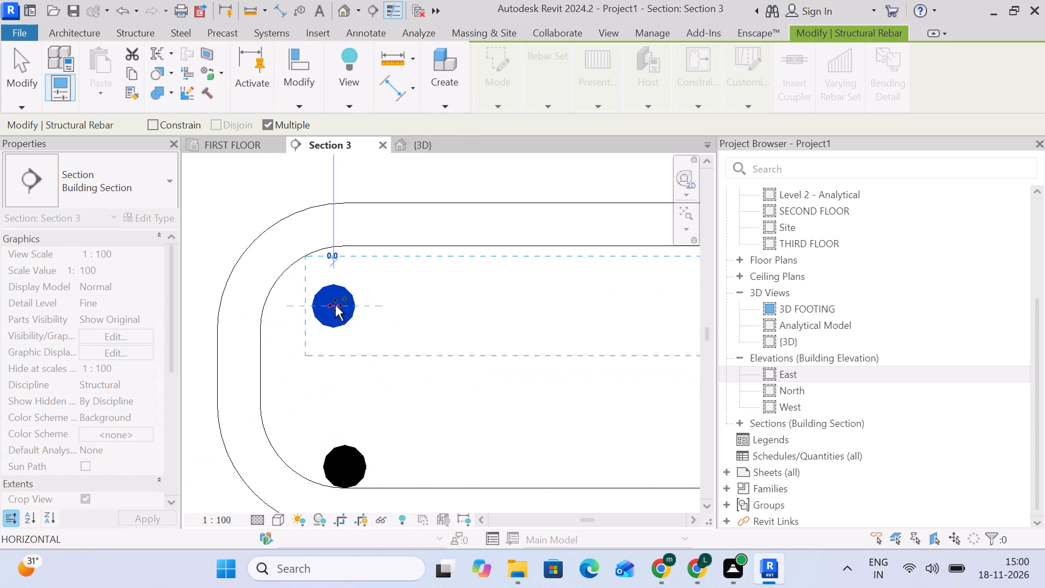
pyautogui.click(9, 71)
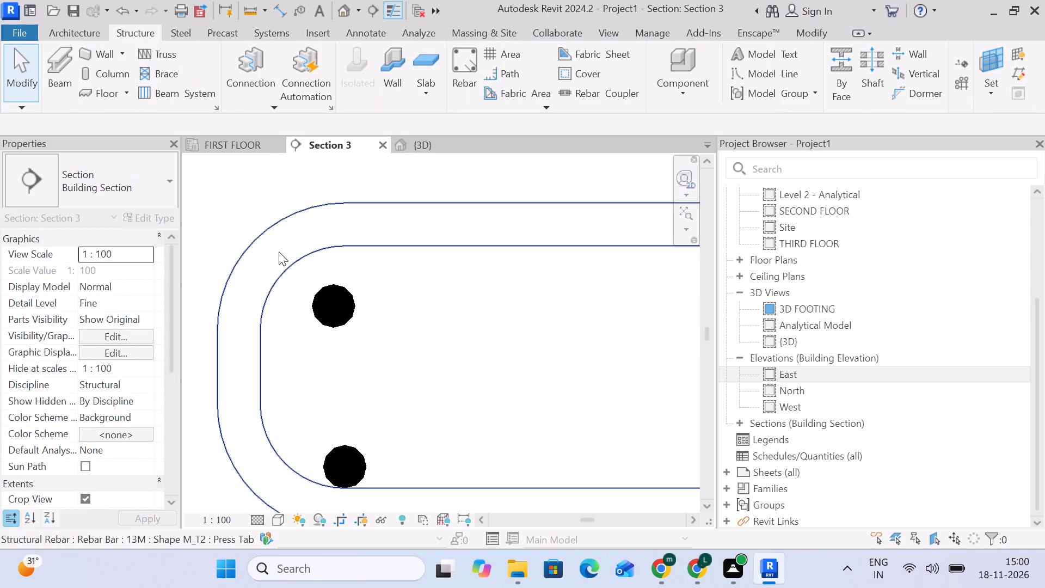
# Nudge the copied top bar set upward to sit just beneath the top leg of the horizontal tie.
pyautogui.click(338, 313)
pyautogui.press('Up')
pyautogui.press('Up')
pyautogui.press('Up')
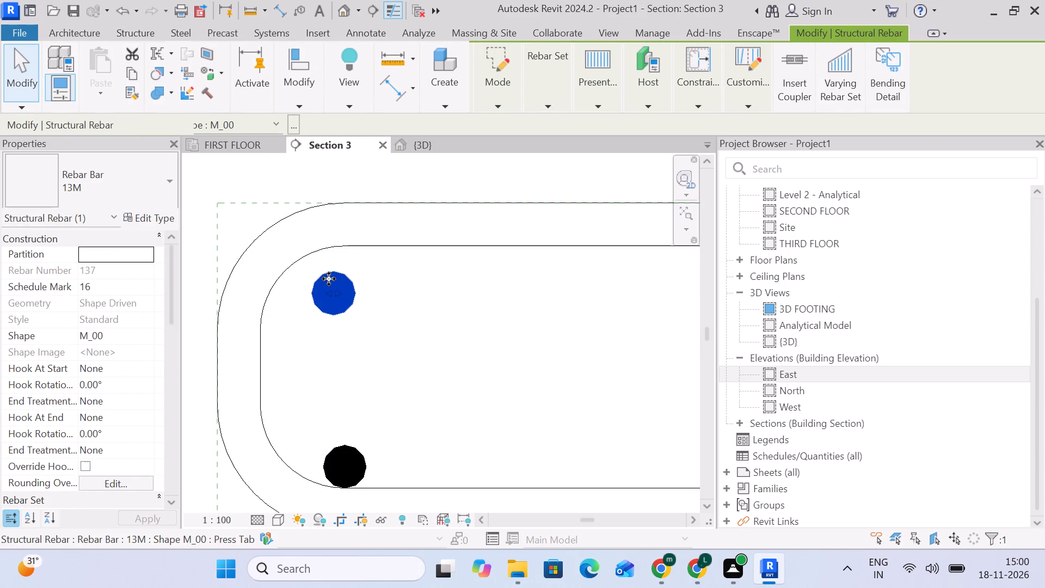
pyautogui.press('Up')
pyautogui.press('Up')
pyautogui.press('Up')
pyautogui.press('Up')
pyautogui.press('Up')
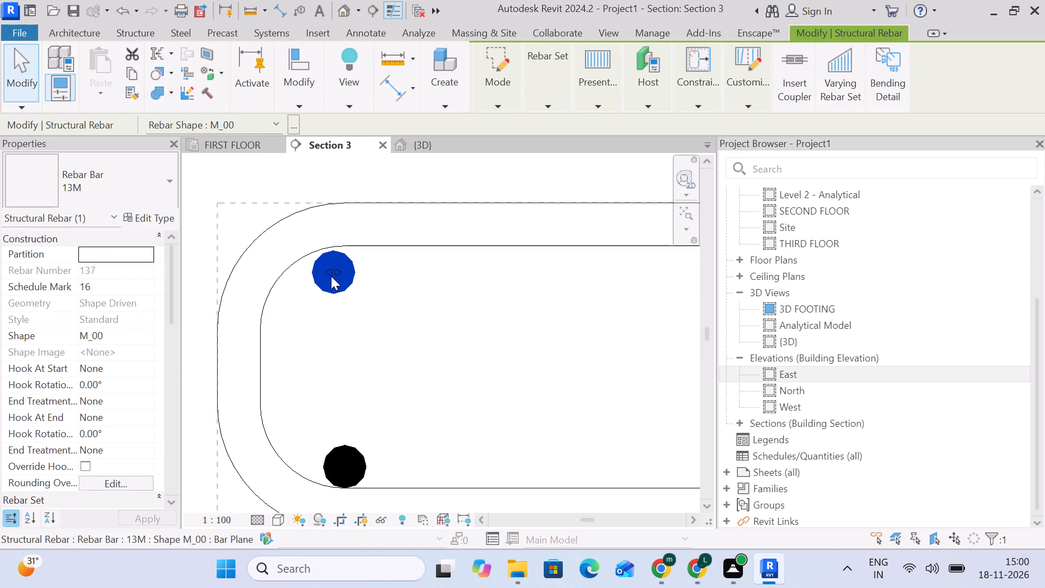
pyautogui.scroll(10, 340, 252)
pyautogui.press('Up')
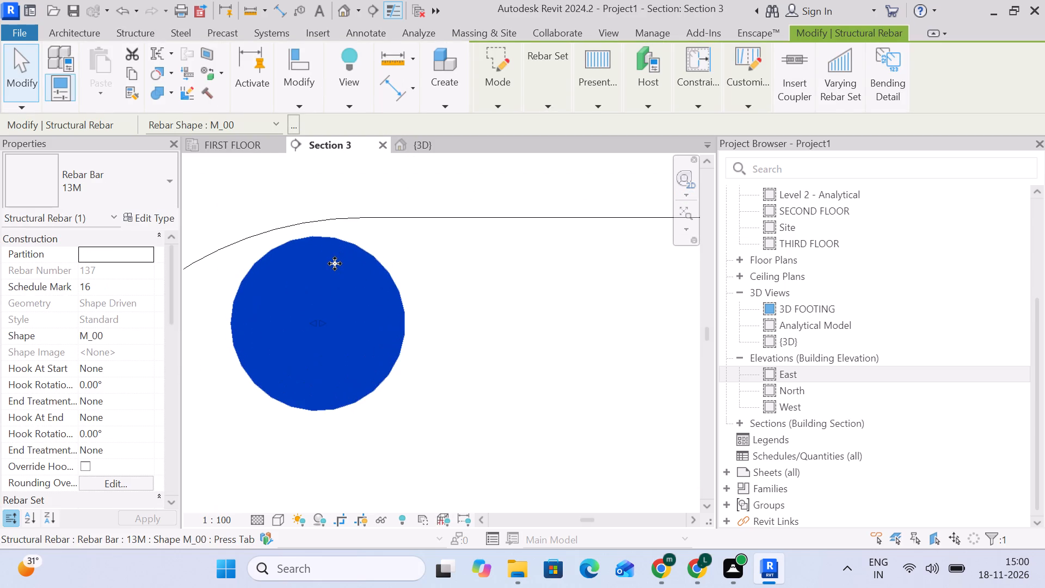
pyautogui.press('Up')
pyautogui.press('Up')
pyautogui.scroll(-18, 332, 267)
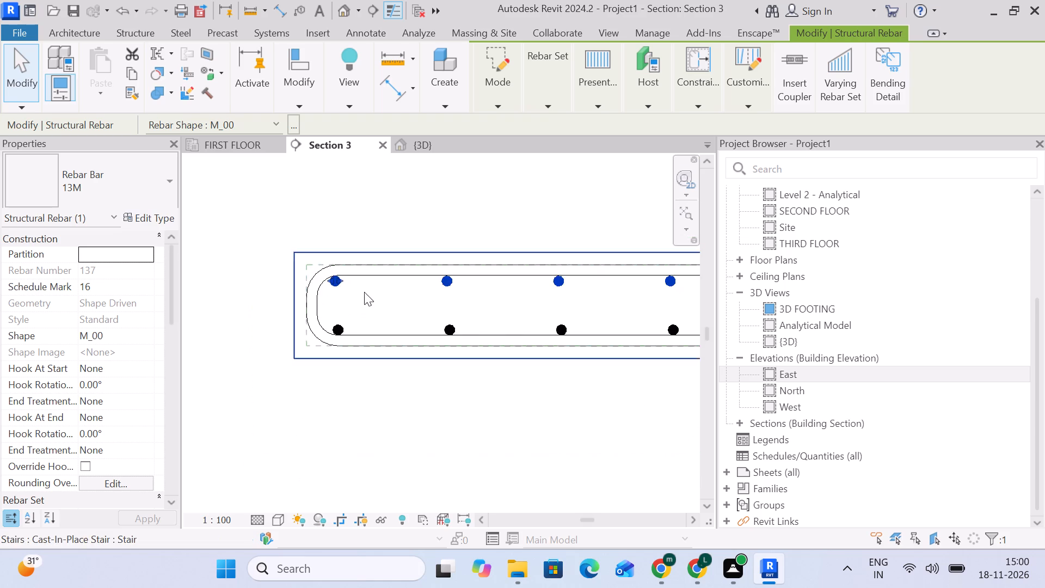
pyautogui.scroll(-6, 364, 292)
pyautogui.moveTo(494, 314); pyautogui.dragTo(354, 314, button='middle')
pyautogui.scroll(-1, 354, 314)
pyautogui.moveTo(512, 292); pyautogui.dragTo(431, 292, button='middle')
pyautogui.scroll(5, 507, 296)
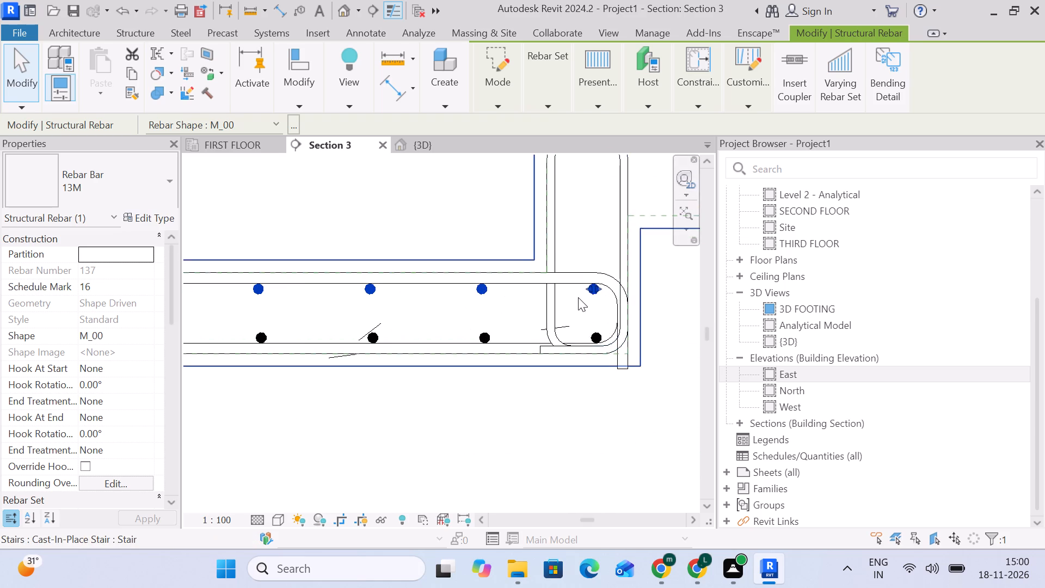
pyautogui.scroll(-4, 578, 297)
pyautogui.moveTo(577, 297); pyautogui.dragTo(539, 308, button='middle')
pyautogui.scroll(3, 551, 305)
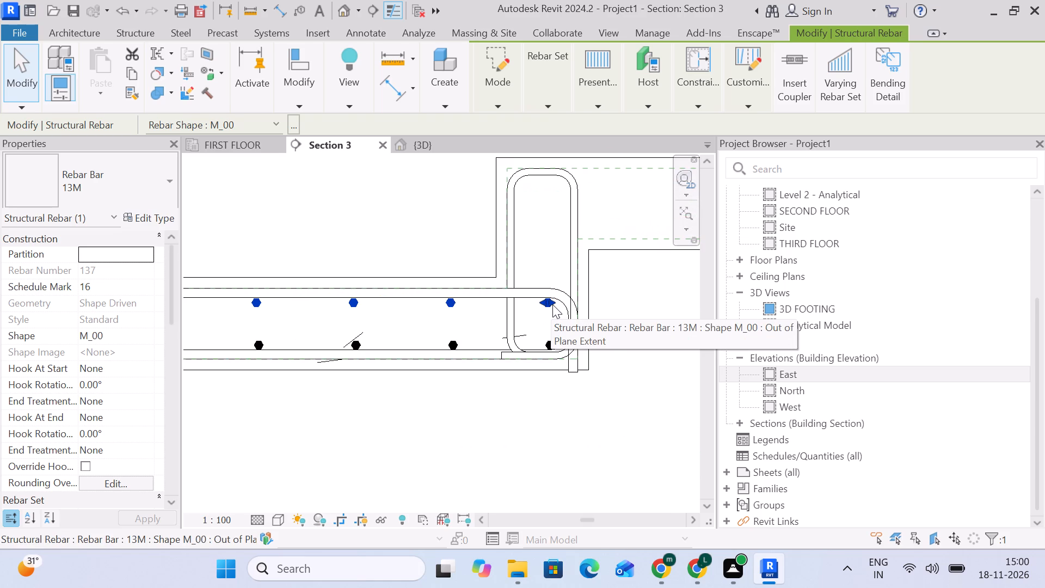
pyautogui.click(379, 219)
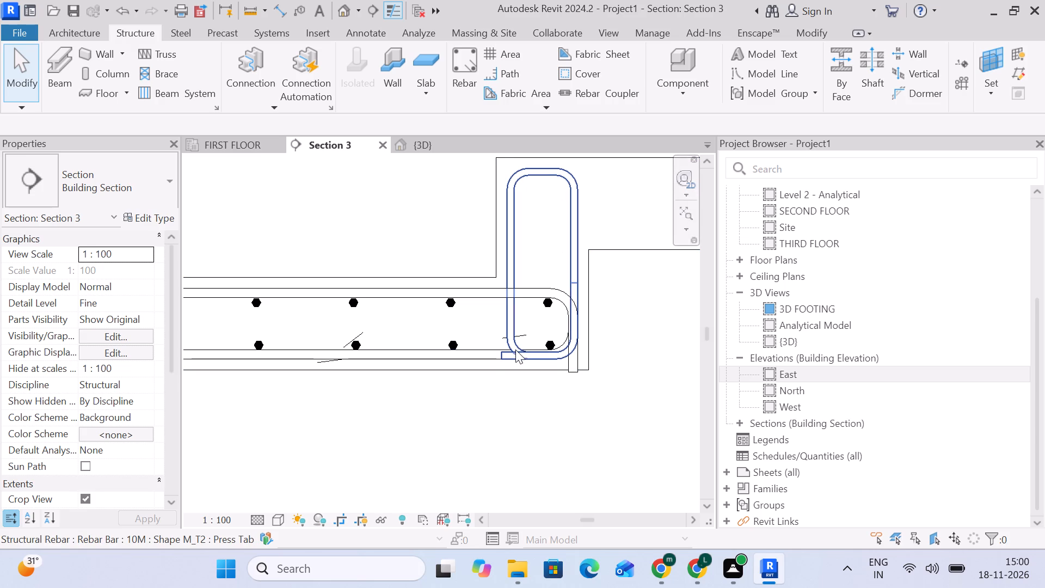
# Place a 13M straight bar of shape M_00 in the upper corner of the riser's vertical tie, on the lower tread's side.
pyautogui.click(451, 65)
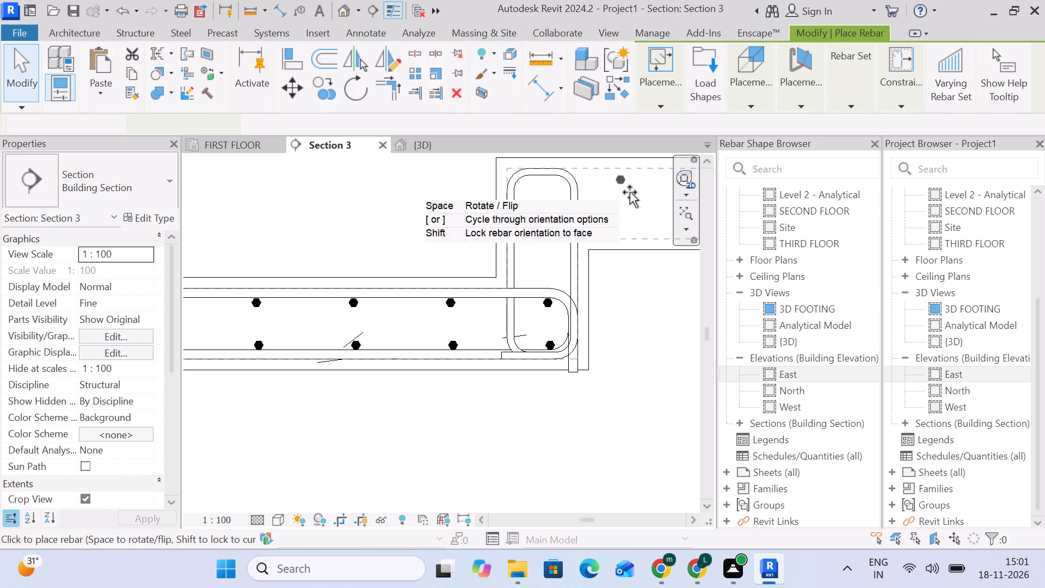
pyautogui.scroll(4, 482, 205)
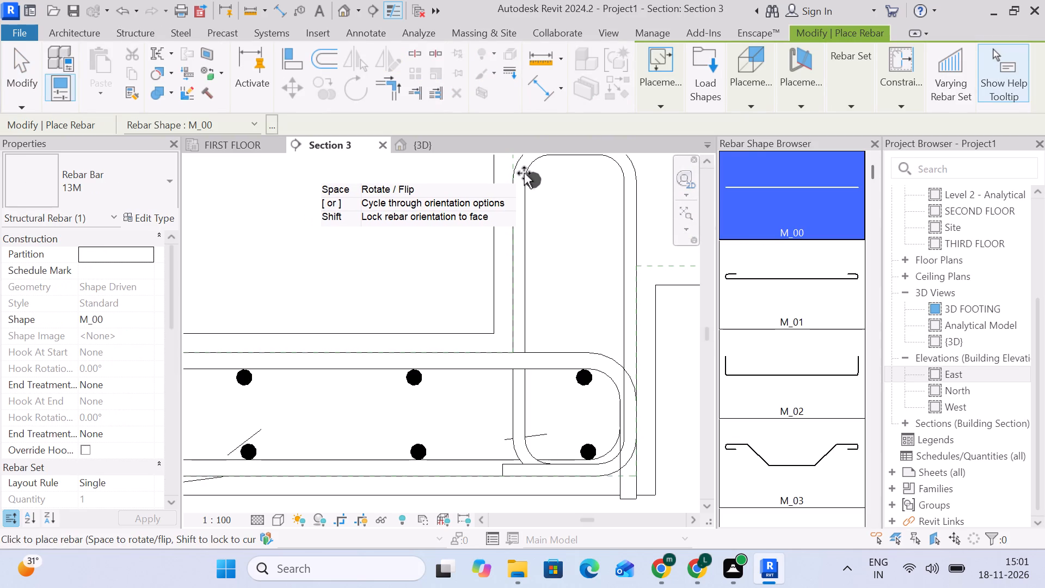
pyautogui.click(520, 171)
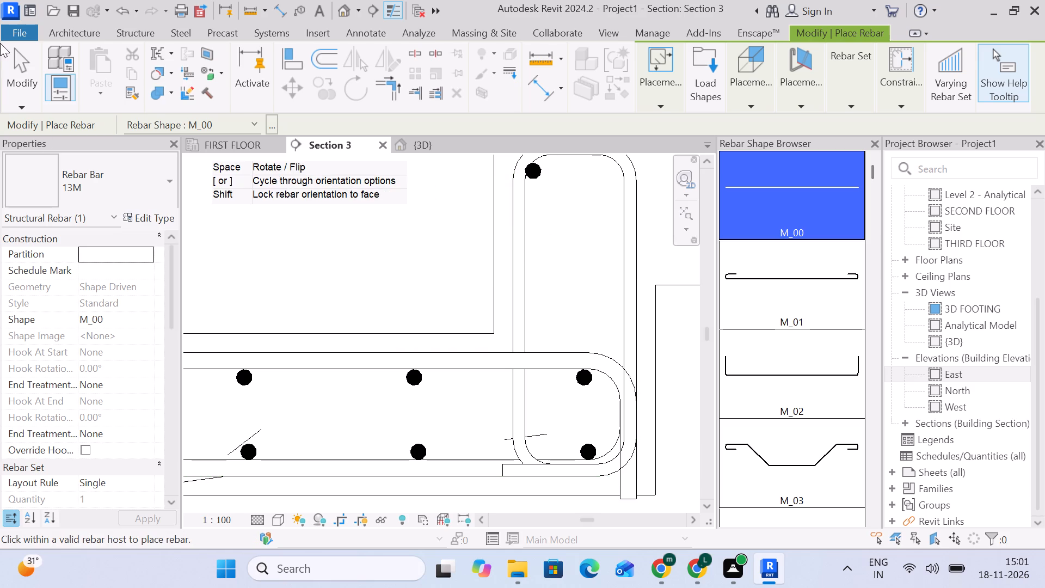
pyautogui.click(24, 57)
# Set the new riser bar's layout to Fixed Number.
pyautogui.click(533, 171)
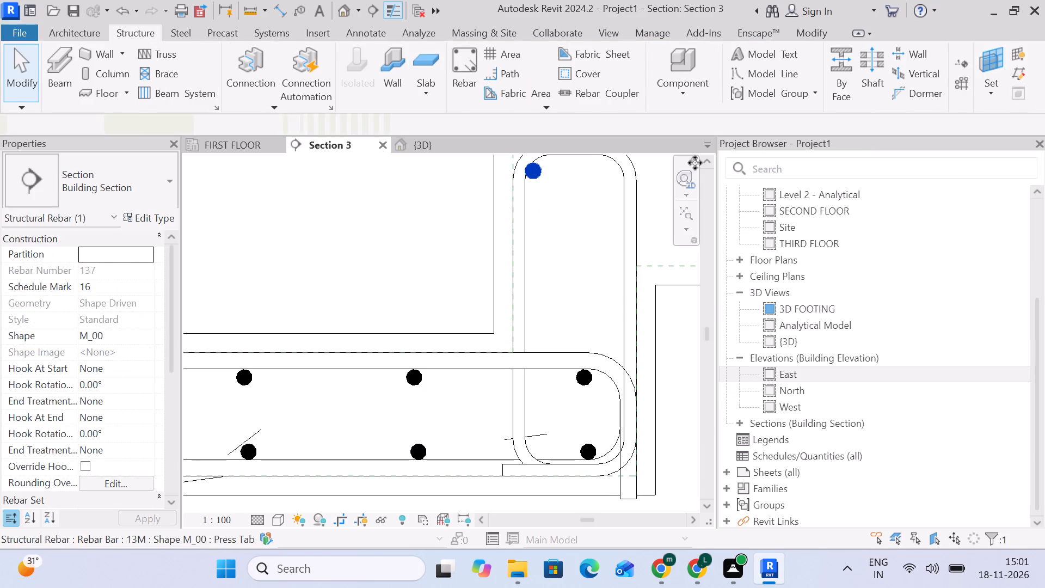
pyautogui.click(735, 105)
pyautogui.click(787, 125)
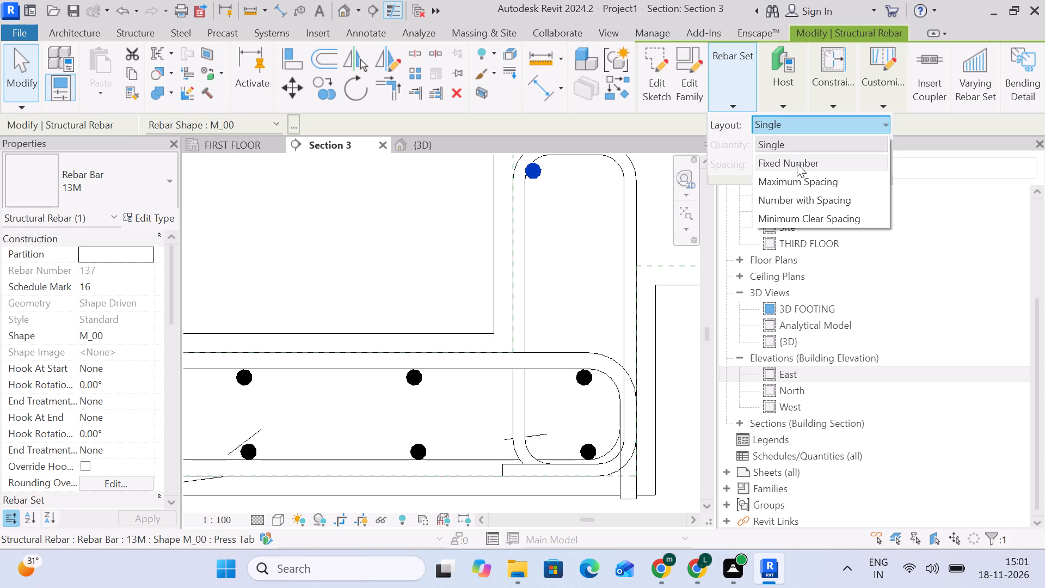
pyautogui.click(797, 163)
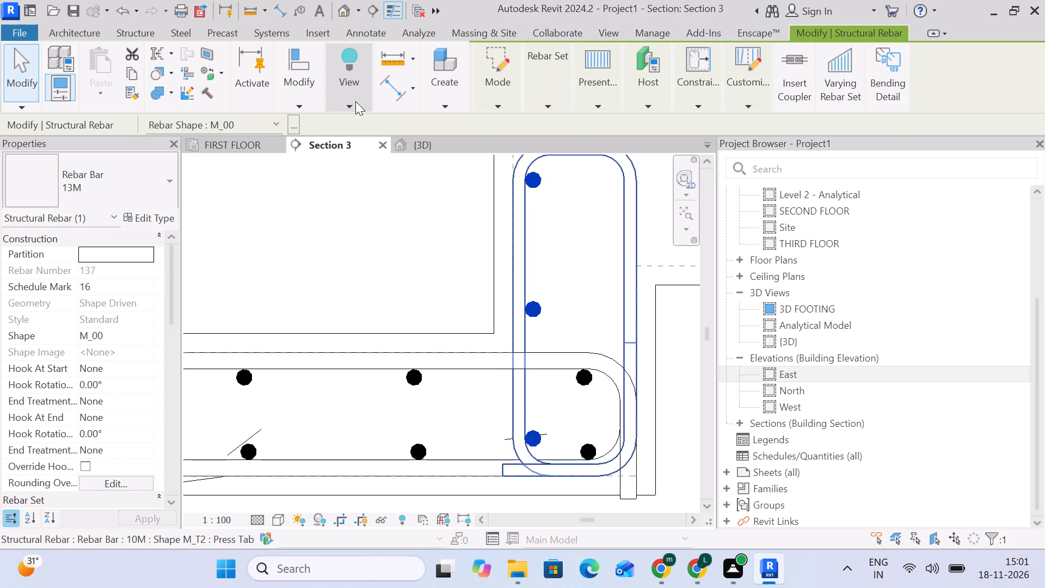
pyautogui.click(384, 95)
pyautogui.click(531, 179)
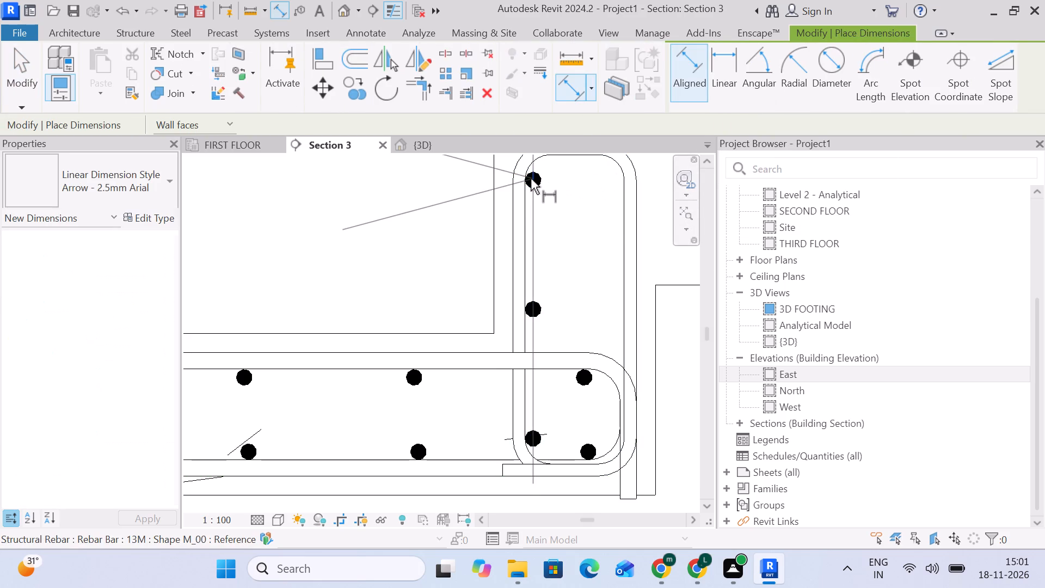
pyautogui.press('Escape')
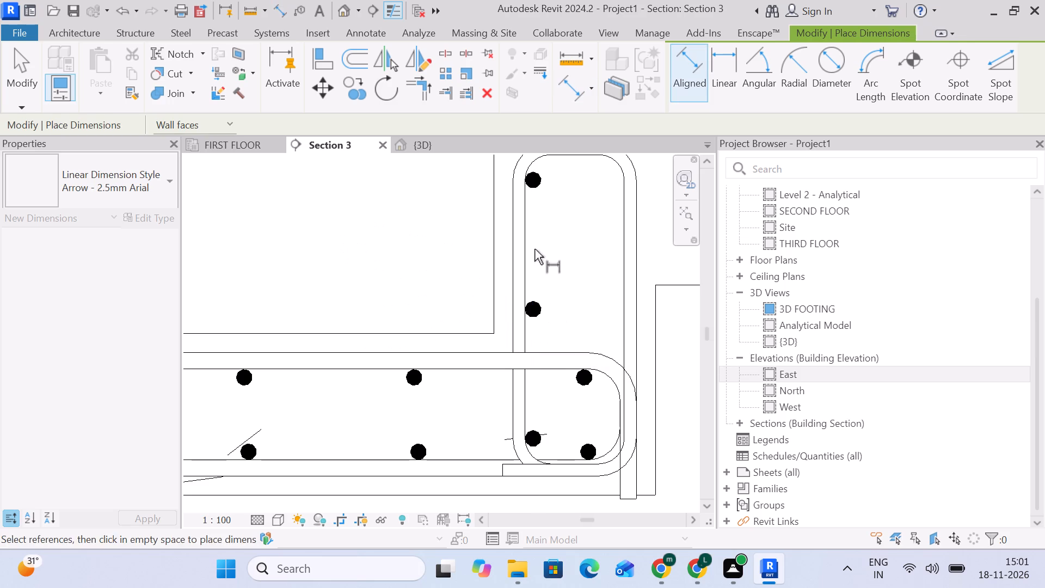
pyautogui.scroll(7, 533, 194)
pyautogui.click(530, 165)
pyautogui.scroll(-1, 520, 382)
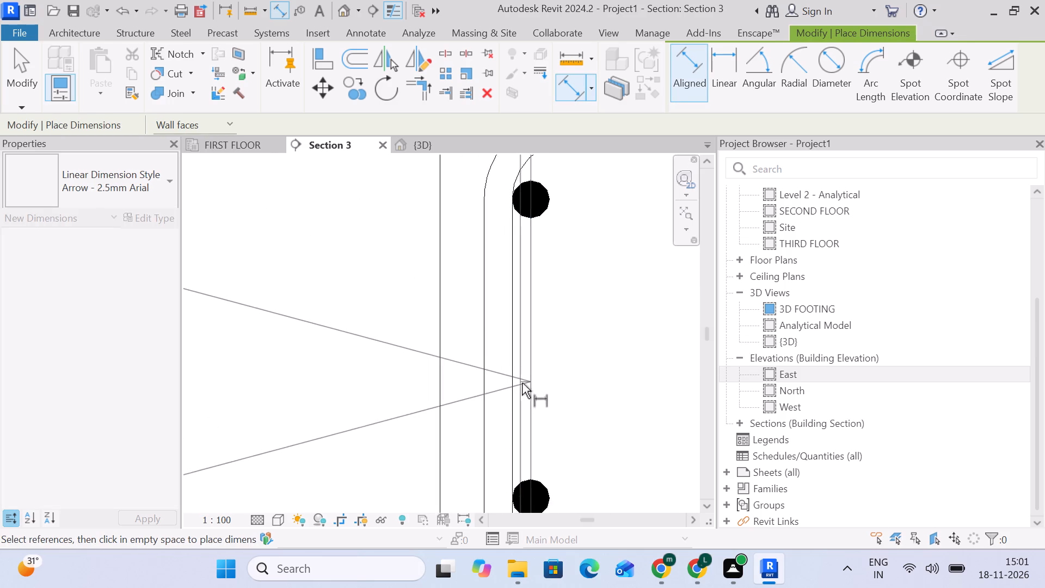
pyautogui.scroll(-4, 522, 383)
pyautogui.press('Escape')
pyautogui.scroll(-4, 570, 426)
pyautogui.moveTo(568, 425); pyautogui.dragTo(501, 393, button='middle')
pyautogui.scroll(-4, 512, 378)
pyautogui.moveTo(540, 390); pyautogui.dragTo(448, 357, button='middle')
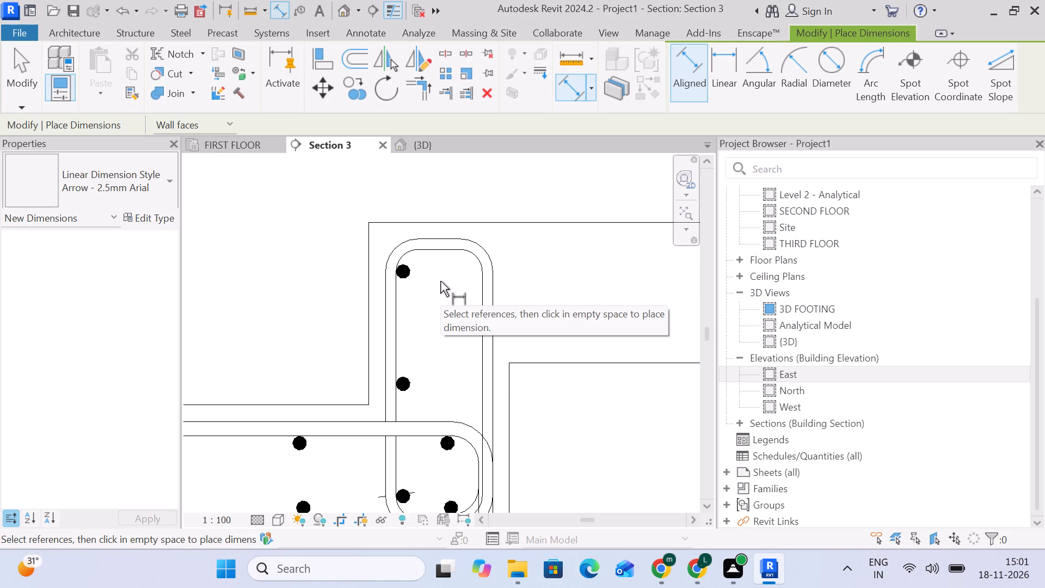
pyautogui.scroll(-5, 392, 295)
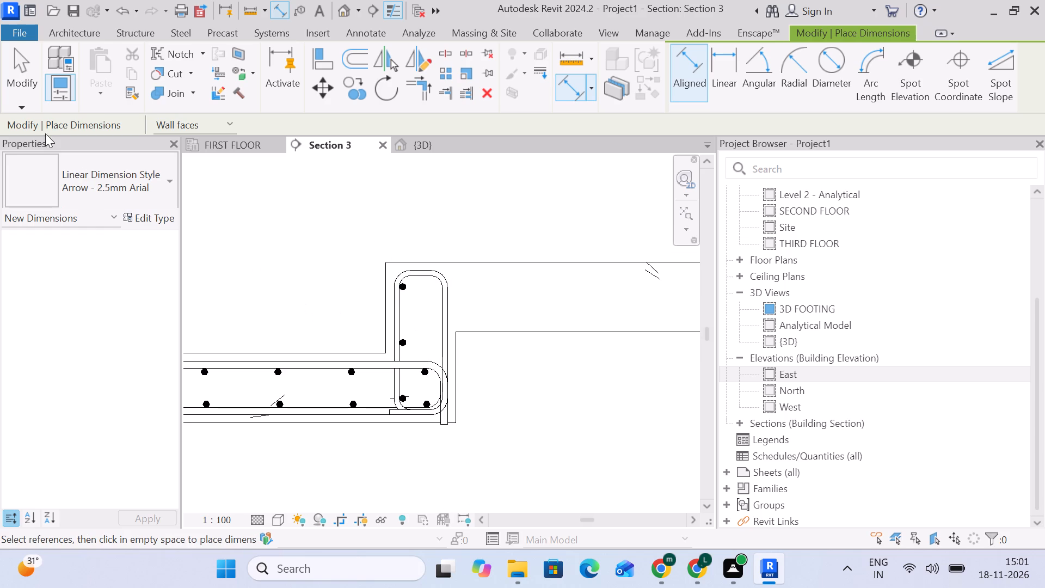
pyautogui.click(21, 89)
# Stretch the riser bar set down to the vertical tie's bottom bend and nudge it slightly toward the tie's inside.
pyautogui.scroll(10, 398, 286)
pyautogui.click(386, 320)
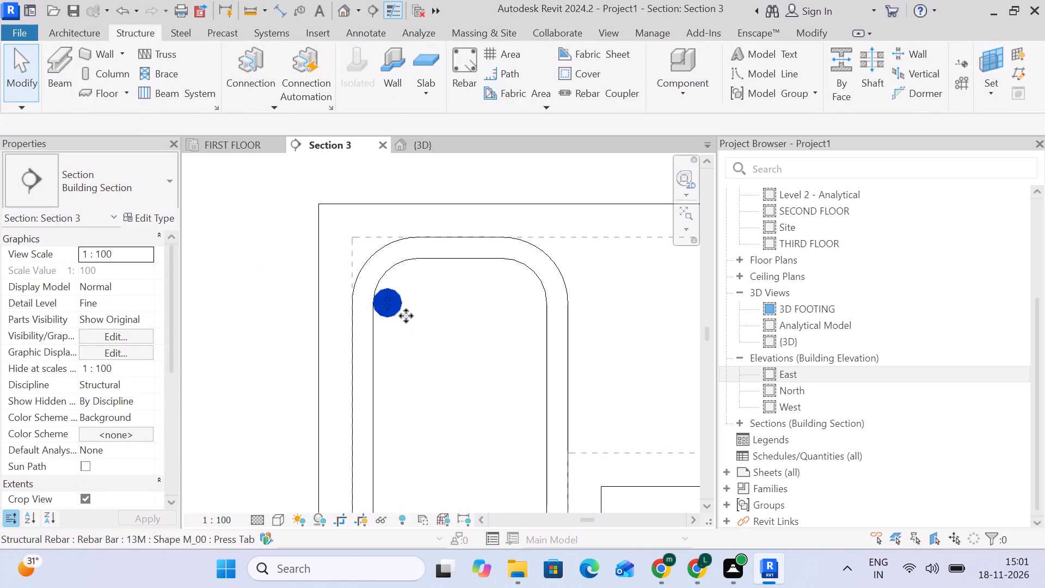
pyautogui.scroll(-5, 389, 316)
pyautogui.scroll(10, 397, 415)
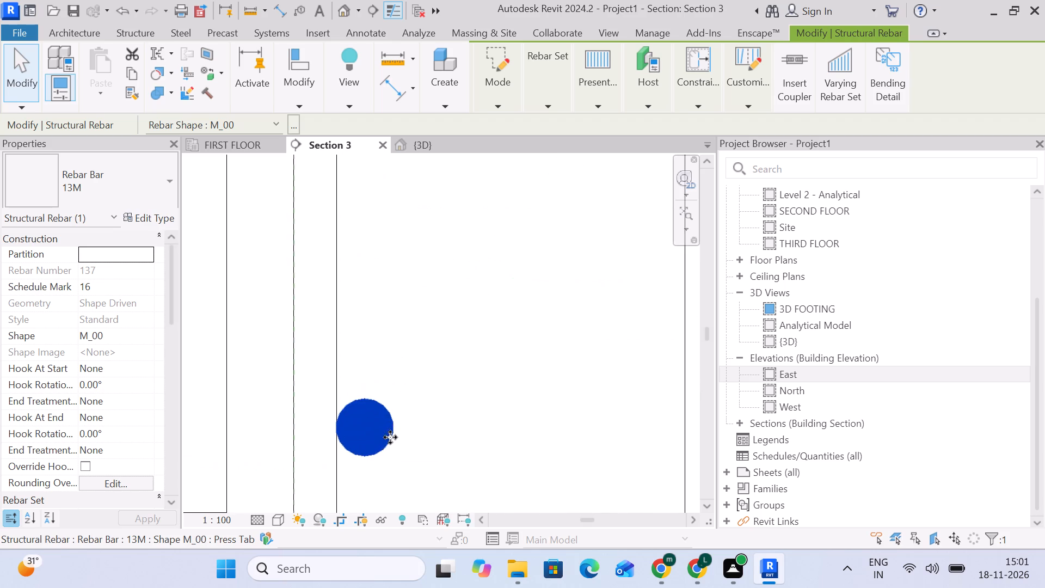
pyautogui.scroll(5, 383, 462)
pyautogui.scroll(-12, 384, 460)
pyautogui.scroll(-5, 401, 327)
pyautogui.moveTo(406, 340); pyautogui.dragTo(409, 274, button='middle')
pyautogui.scroll(4, 354, 393)
pyautogui.scroll(5, 410, 402)
pyautogui.moveTo(440, 399); pyautogui.dragTo(440, 400)
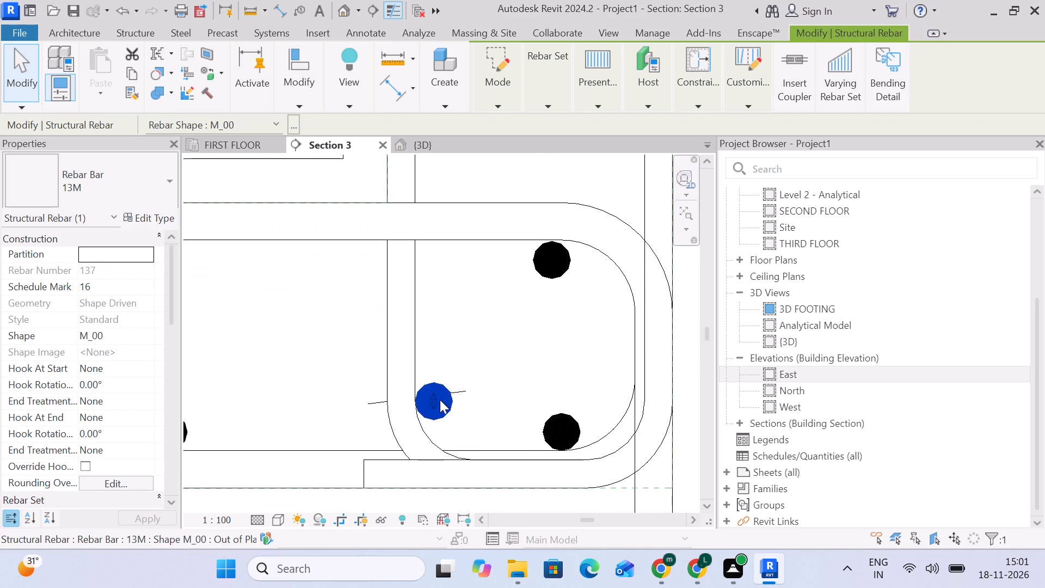
pyautogui.moveTo(440, 400); pyautogui.dragTo(451, 431)
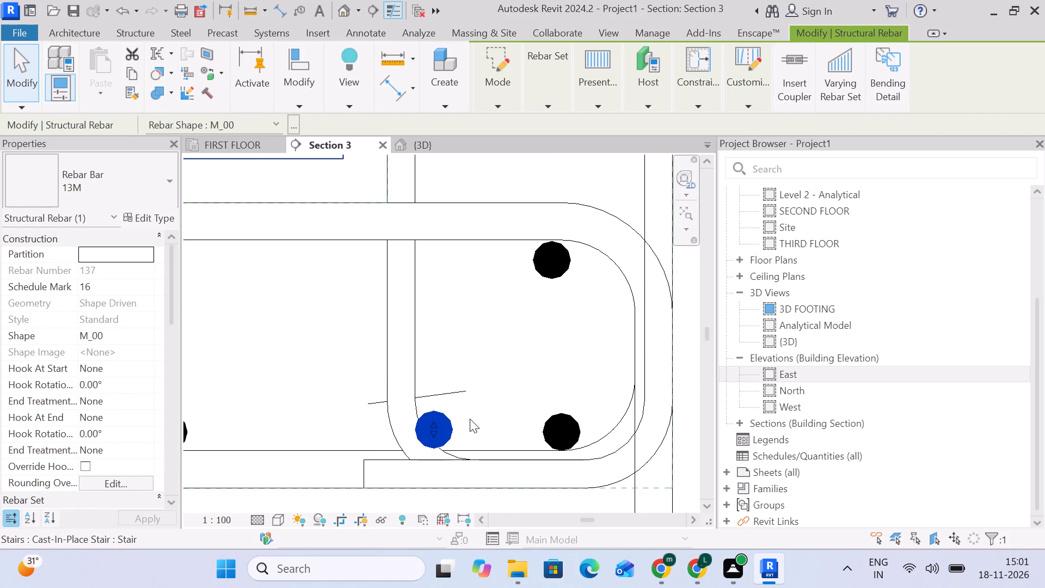
pyautogui.press('Right')
pyautogui.scroll(-6, 456, 396)
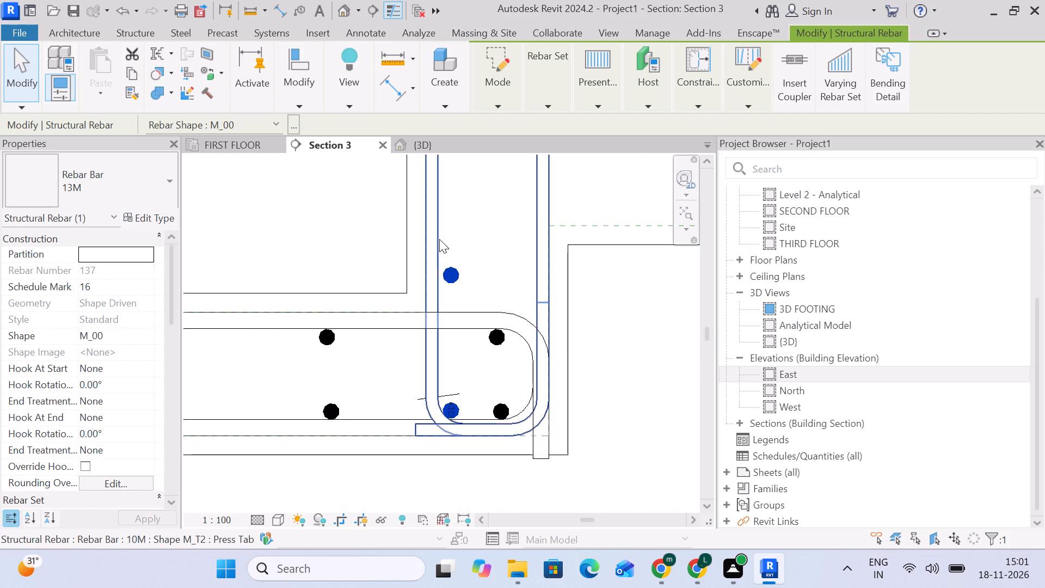
# Stretch the upper end of the riser bar set up toward the vertical tie's top bend.
pyautogui.moveTo(439, 242); pyautogui.dragTo(427, 411, button='middle')
pyautogui.scroll(9, 445, 297)
pyautogui.moveTo(433, 319); pyautogui.dragTo(429, 272)
pyautogui.scroll(-12, 444, 303)
pyautogui.moveTo(508, 393); pyautogui.dragTo(454, 292, button='middle')
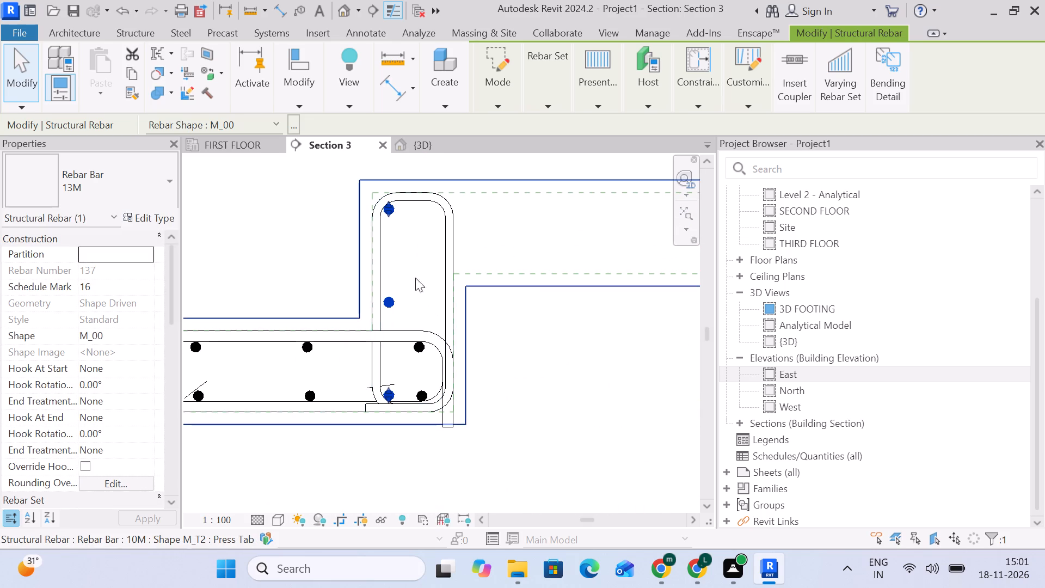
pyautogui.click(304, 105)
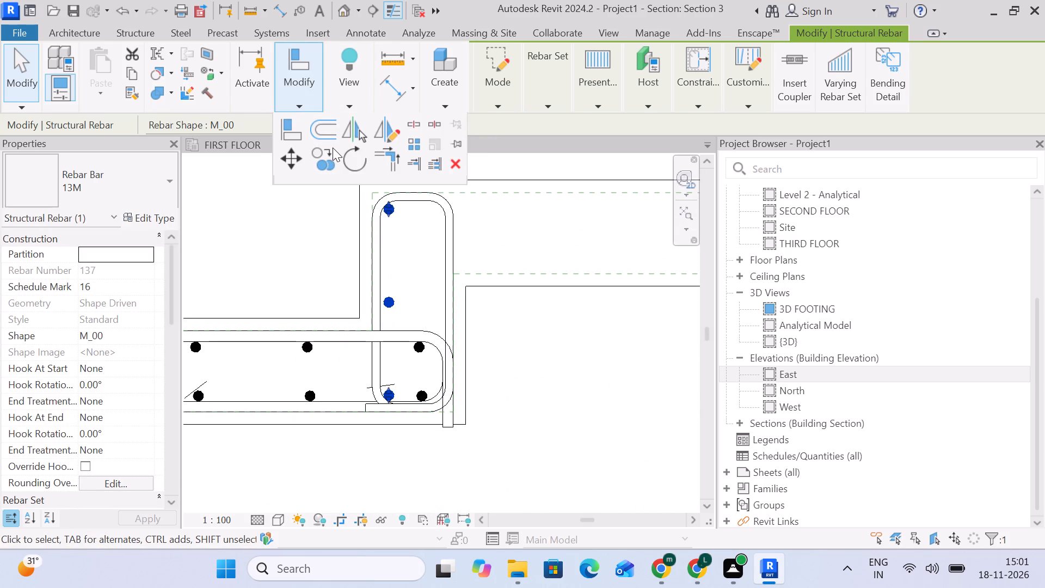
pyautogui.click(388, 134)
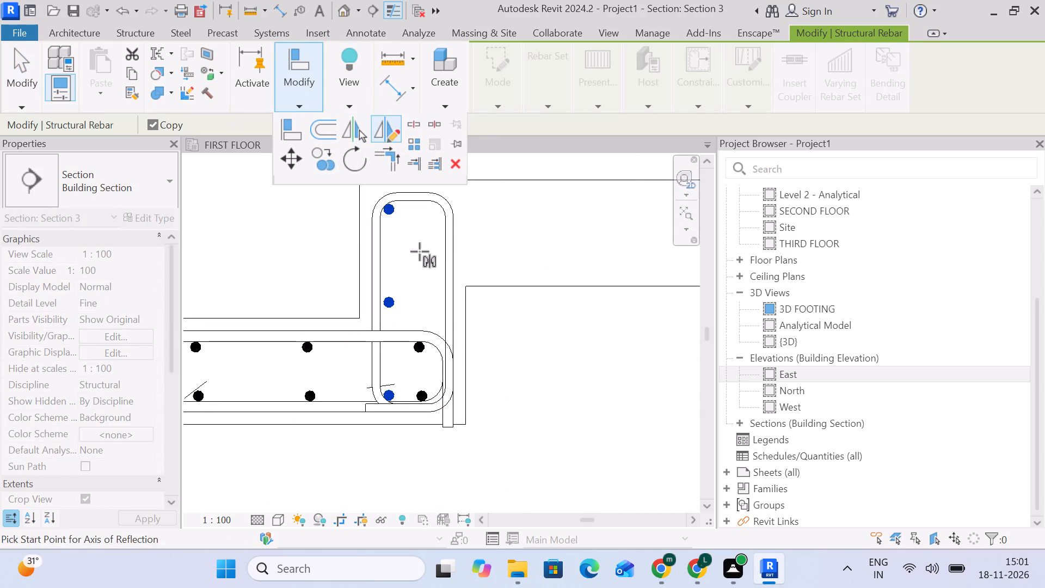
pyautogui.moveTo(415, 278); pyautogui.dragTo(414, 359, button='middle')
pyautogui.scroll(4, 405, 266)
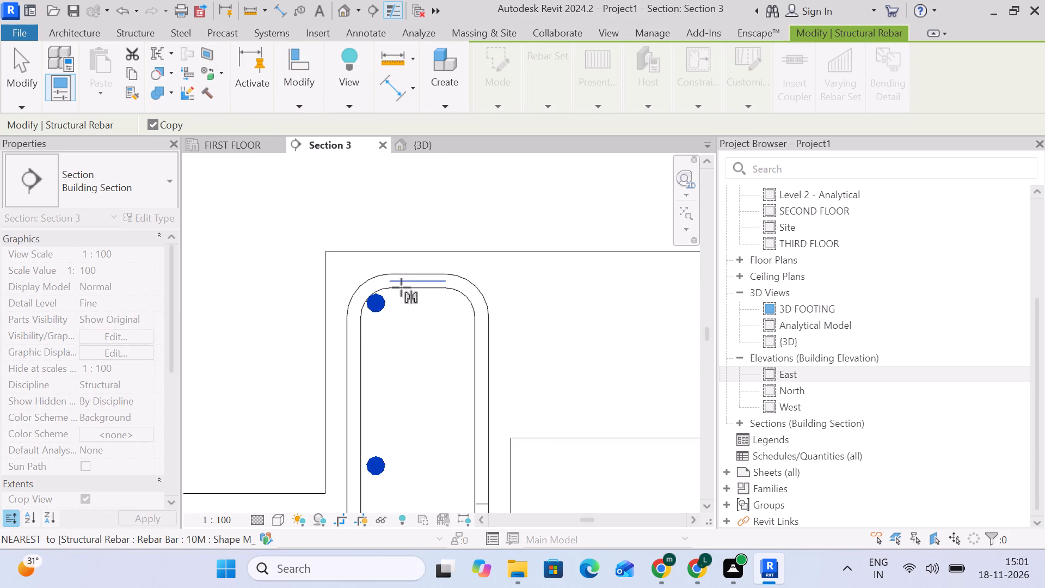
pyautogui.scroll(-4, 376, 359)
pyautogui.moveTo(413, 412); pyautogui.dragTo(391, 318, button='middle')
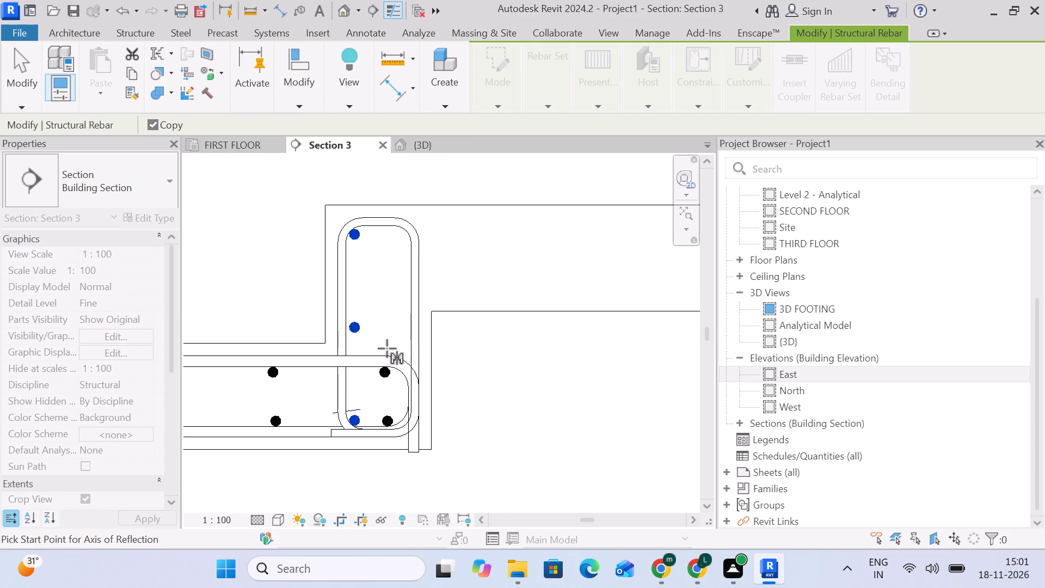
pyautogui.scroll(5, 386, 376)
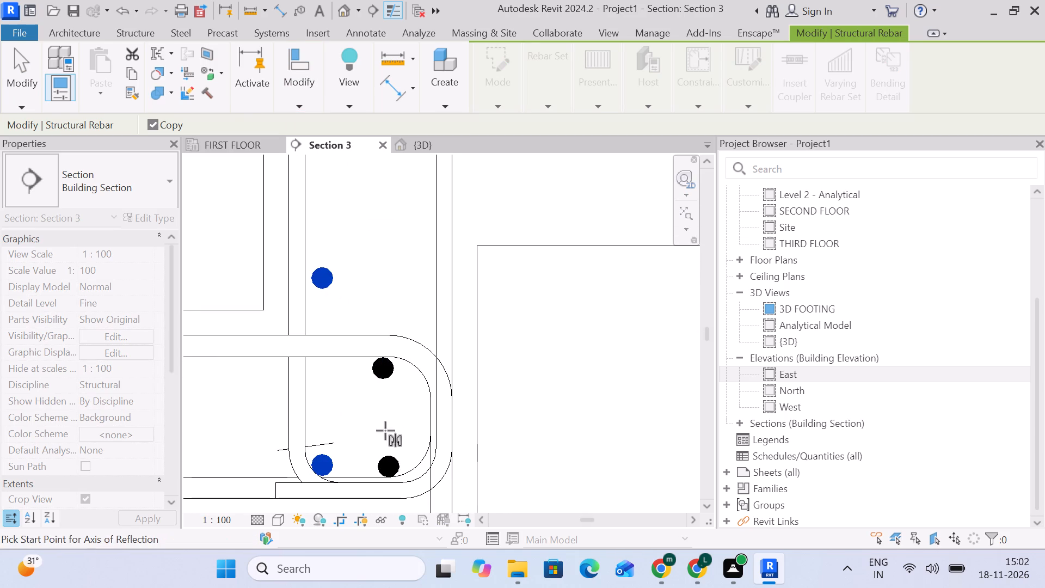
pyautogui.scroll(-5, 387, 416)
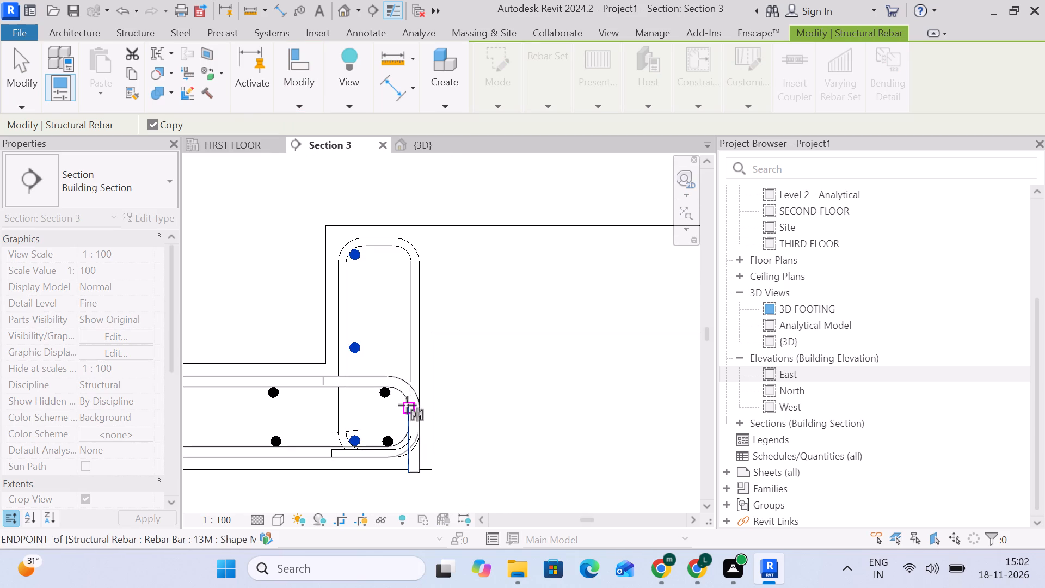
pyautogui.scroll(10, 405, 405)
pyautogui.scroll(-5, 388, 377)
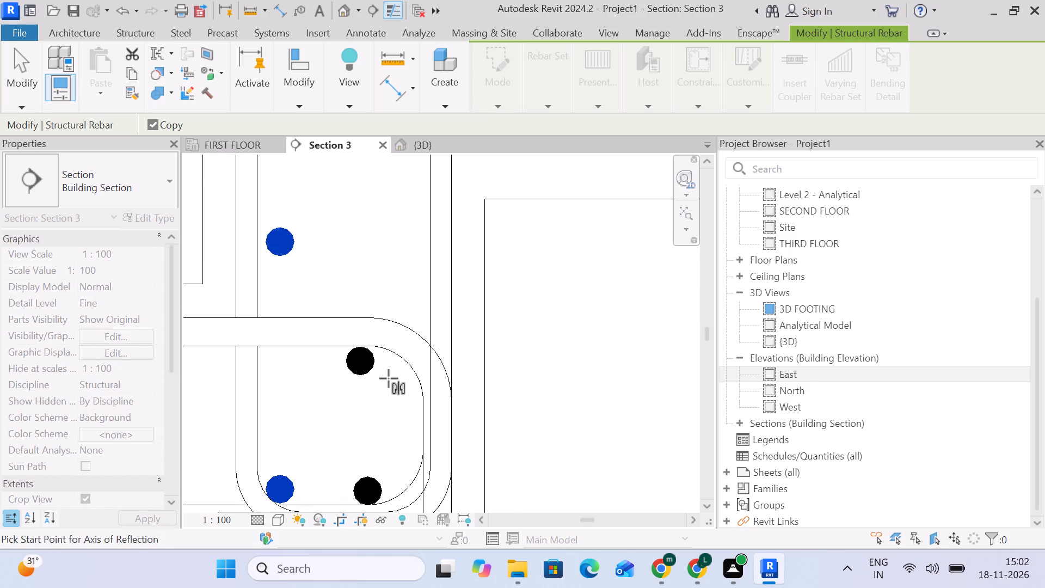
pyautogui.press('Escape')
# Shift the tread's upper 13M bar set slightly inward at the end away from the riser, lining it up with the bottom bars.
pyautogui.click(371, 369)
pyautogui.scroll(4, 371, 368)
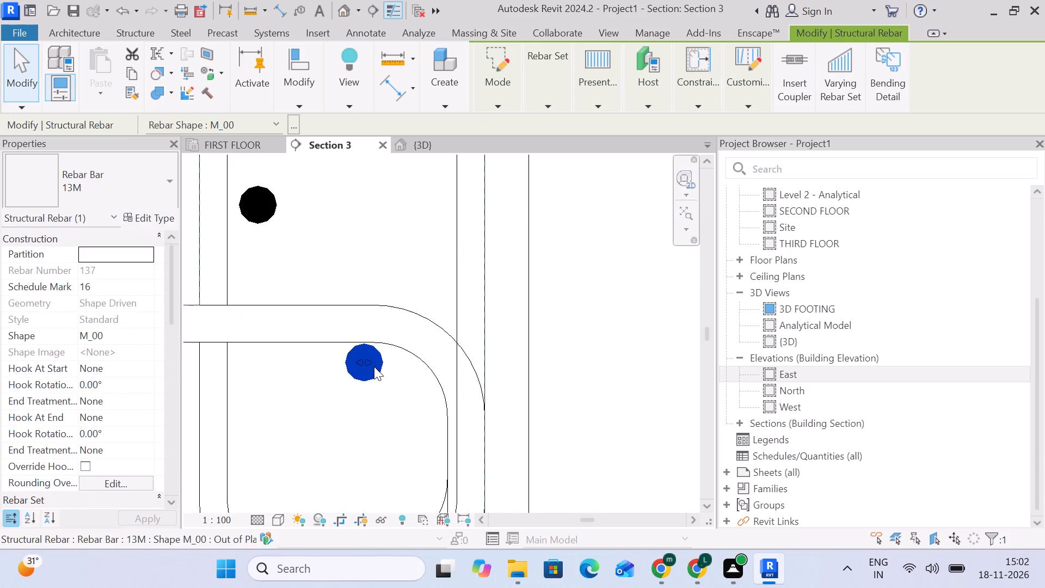
pyautogui.scroll(1, 374, 366)
pyautogui.scroll(-4, 373, 365)
pyautogui.click(370, 367)
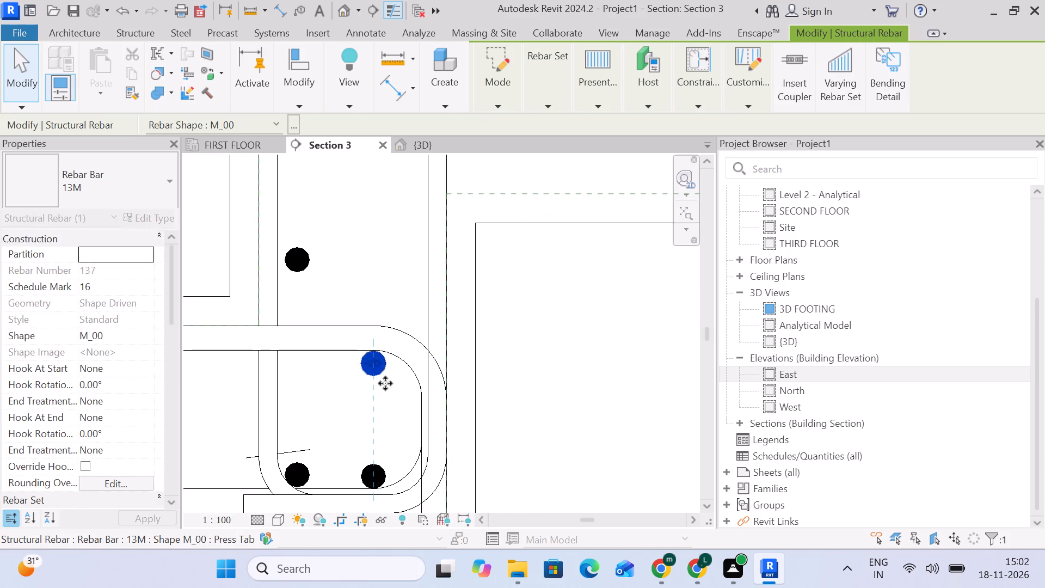
pyautogui.scroll(-12, 397, 394)
pyautogui.moveTo(310, 401); pyautogui.dragTo(496, 376, button='middle')
pyautogui.scroll(5, 319, 375)
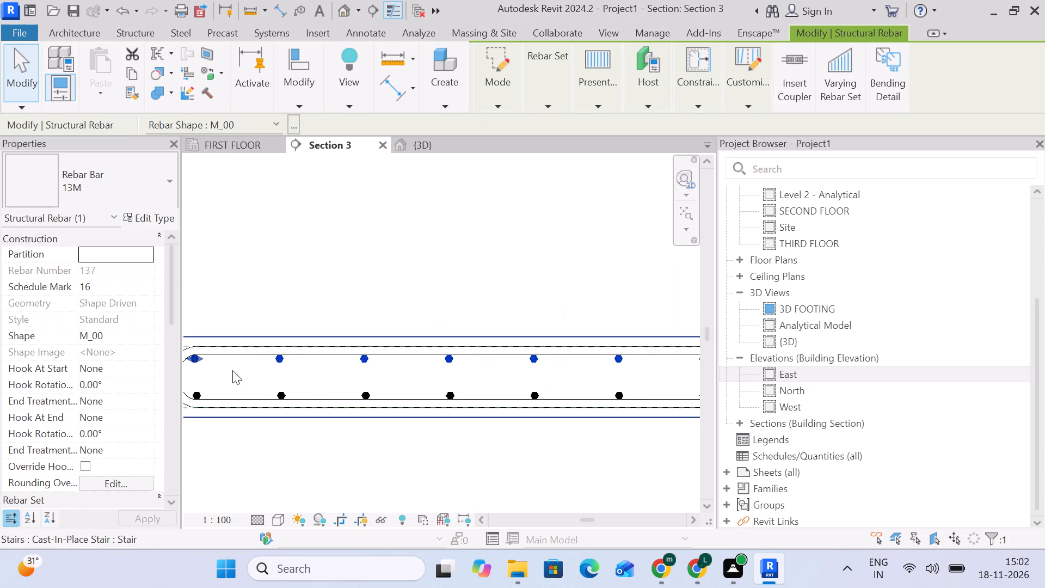
pyautogui.scroll(6, 222, 366)
pyautogui.middleClick(222, 366)
pyautogui.moveTo(259, 357); pyautogui.dragTo(499, 357, button='middle')
pyautogui.scroll(5, 401, 350)
pyautogui.scroll(1, 343, 335)
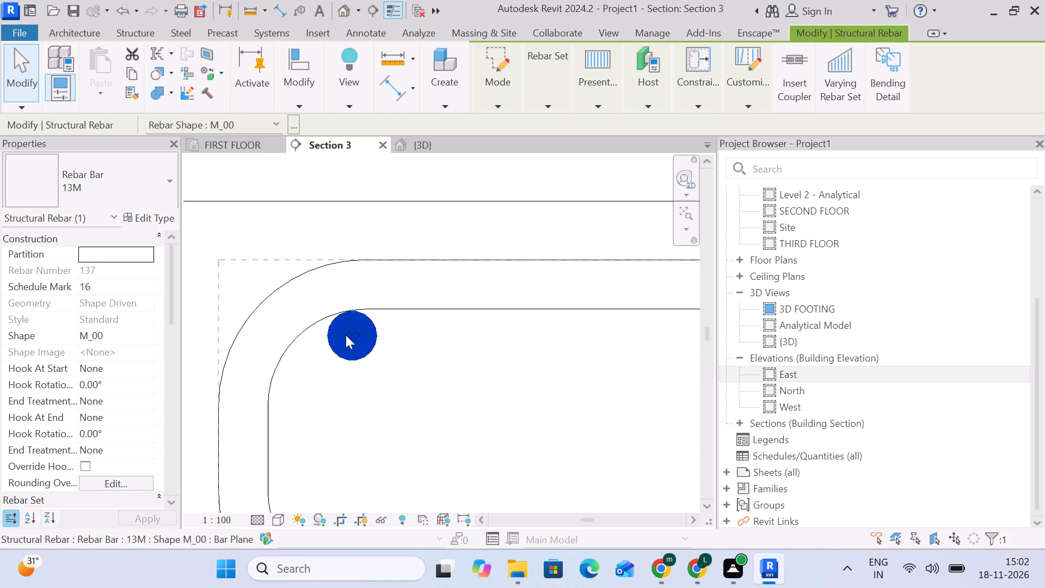
pyautogui.scroll(-4, 348, 335)
pyautogui.moveTo(348, 338); pyautogui.dragTo(360, 337)
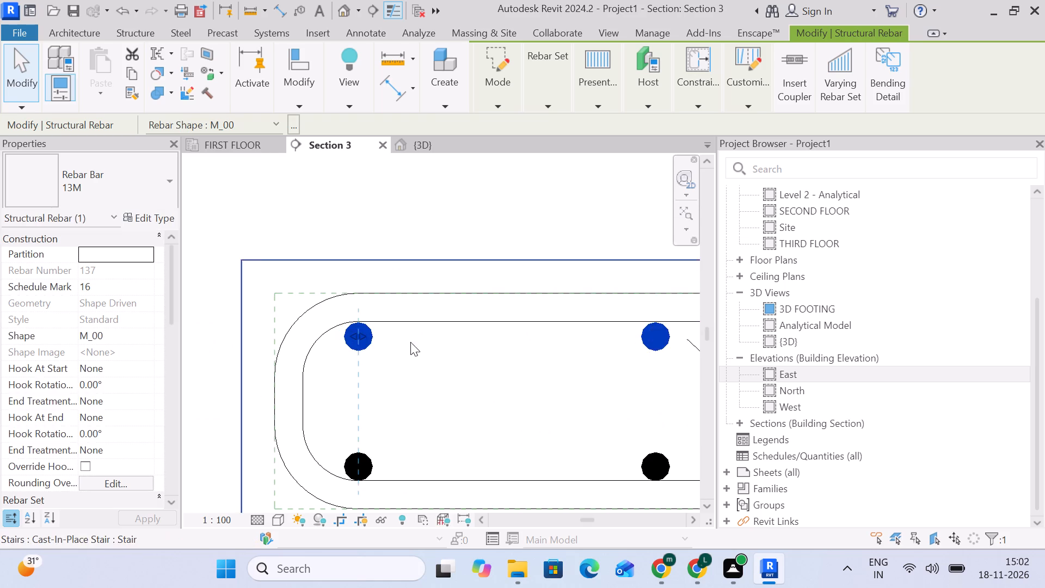
pyautogui.scroll(-15, 410, 342)
pyautogui.moveTo(536, 369); pyautogui.dragTo(337, 369, button='middle')
pyautogui.click(539, 424)
pyautogui.scroll(3, 516, 337)
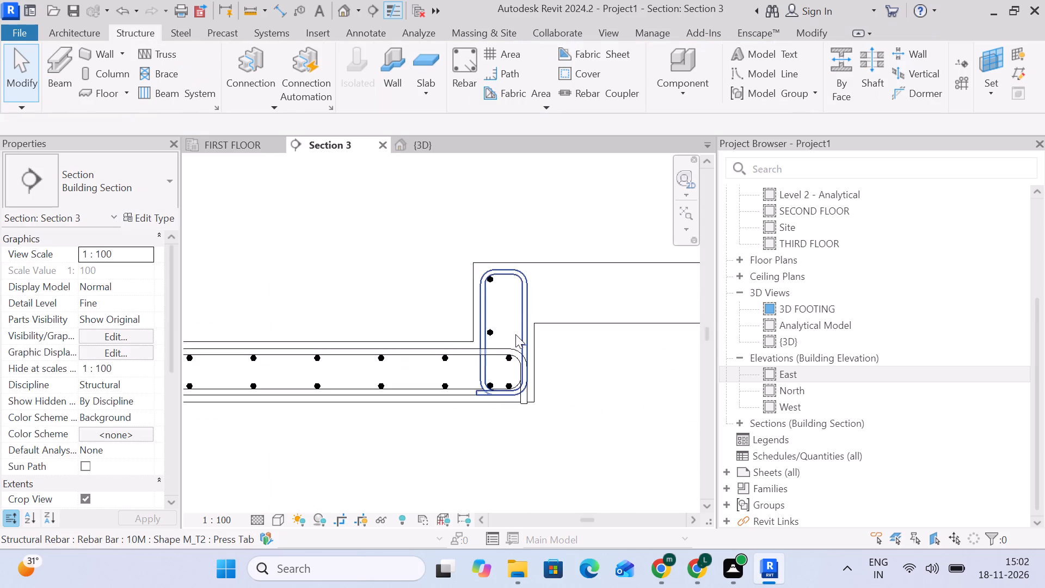
# Copy the riser's 13M bar set about 60 mm horizontally to the opposite leg of the vertical tie.
pyautogui.scroll(7, 515, 334)
pyautogui.click(453, 332)
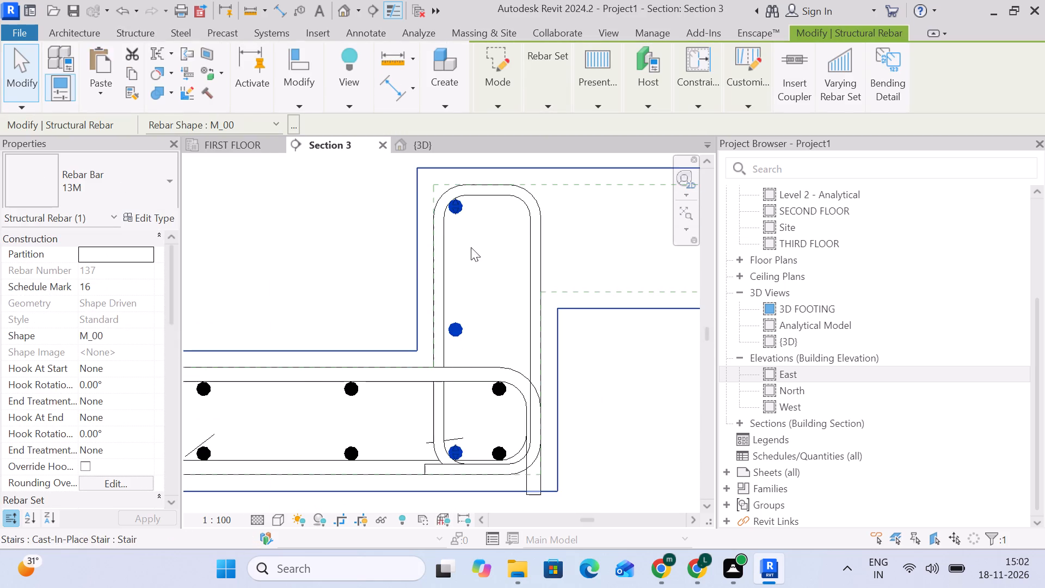
pyautogui.moveTo(487, 254); pyautogui.dragTo(428, 252, button='middle')
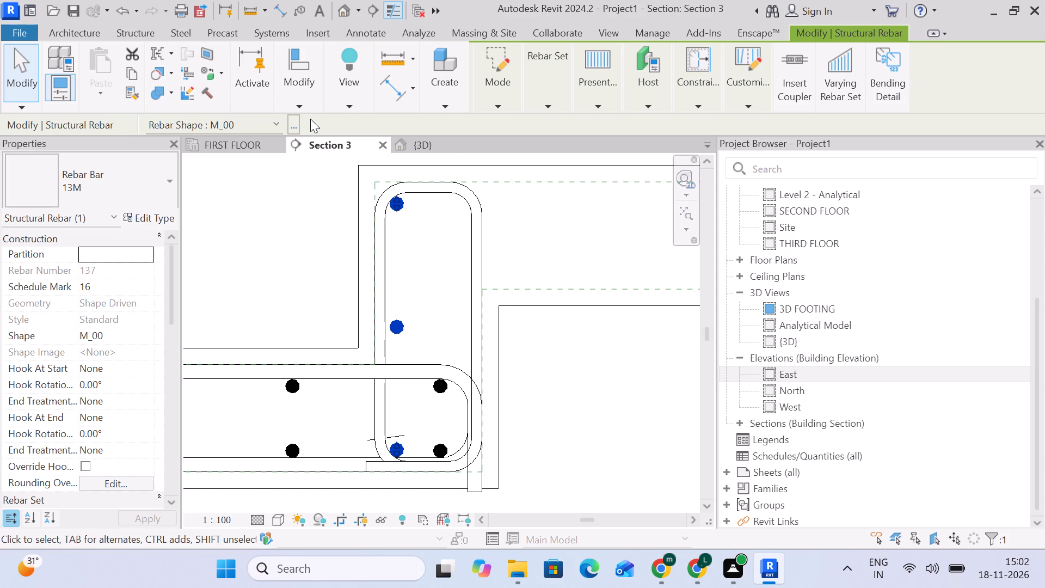
pyautogui.click(323, 162)
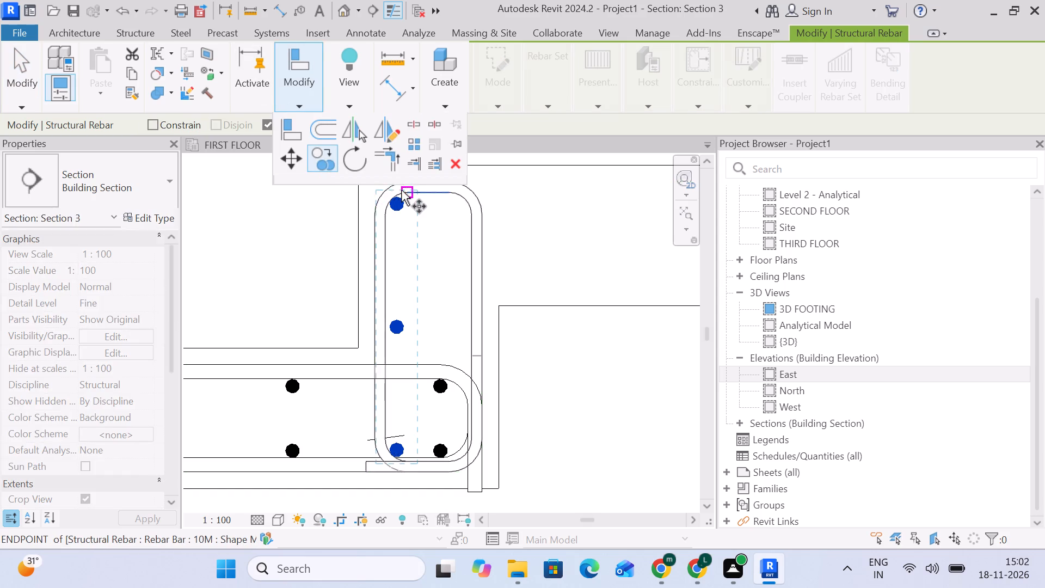
pyautogui.scroll(4, 398, 198)
pyautogui.moveTo(397, 203); pyautogui.dragTo(402, 205)
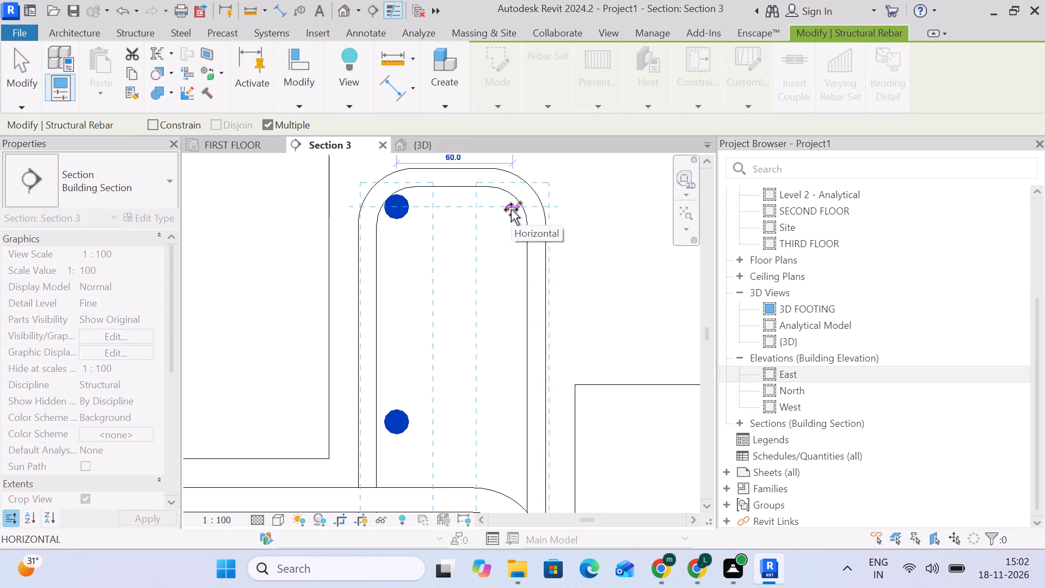
pyautogui.click(508, 207)
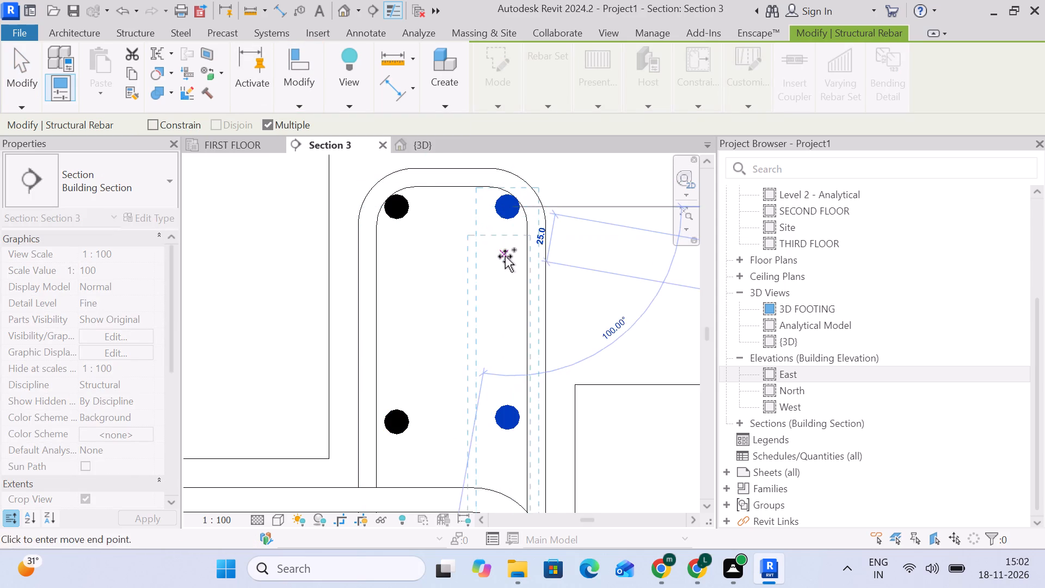
pyautogui.scroll(-5, 505, 256)
pyautogui.click(20, 77)
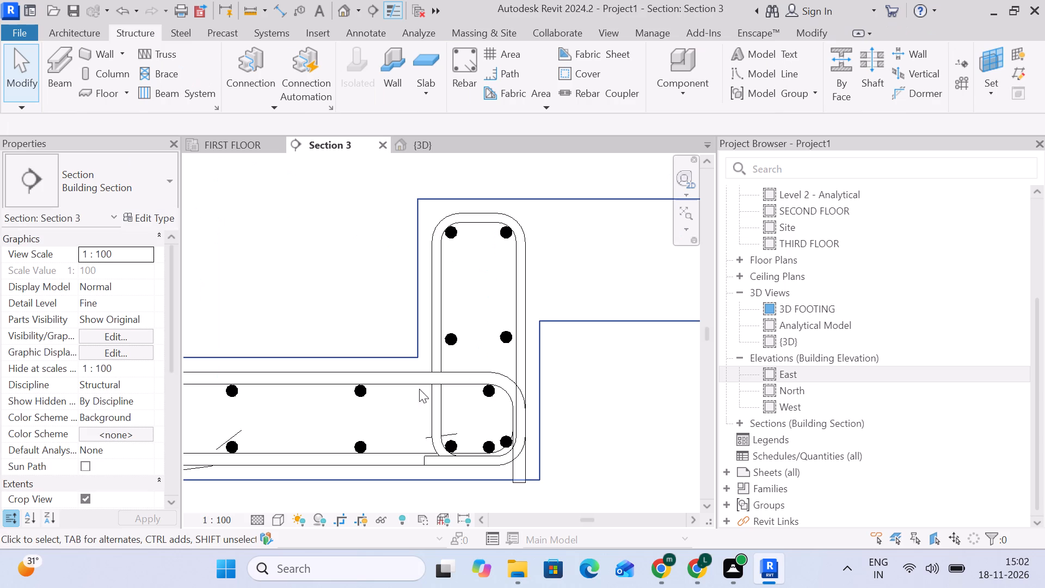
# Stretch the lower end of the copied riser bar set down to line up with the bottom bars beside it.
pyautogui.scroll(9, 505, 454)
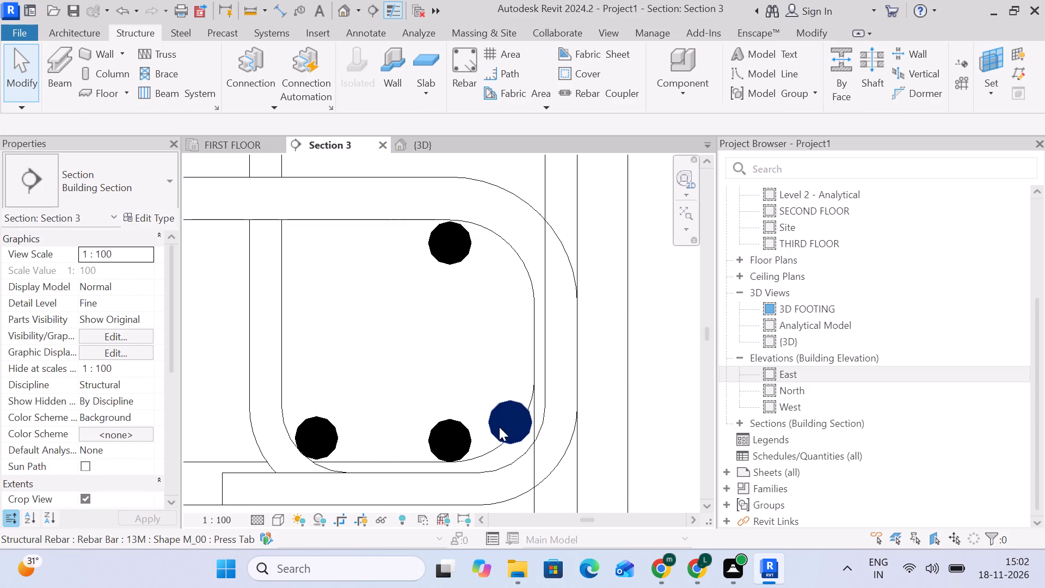
pyautogui.click(499, 427)
pyautogui.moveTo(506, 417); pyautogui.dragTo(508, 440)
pyautogui.moveTo(508, 438); pyautogui.dragTo(508, 412)
pyautogui.scroll(-1, 503, 437)
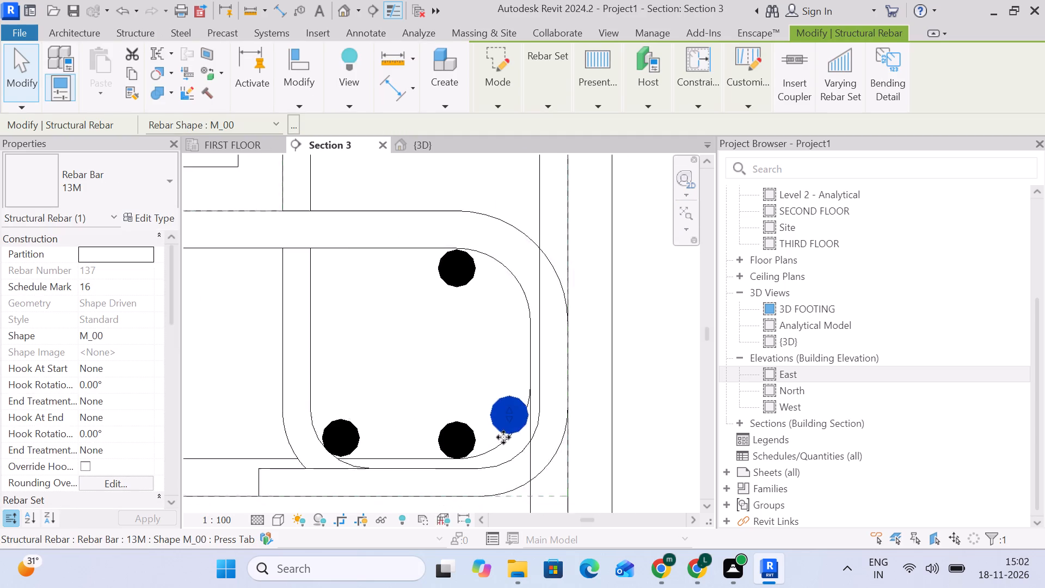
pyautogui.scroll(-3, 503, 437)
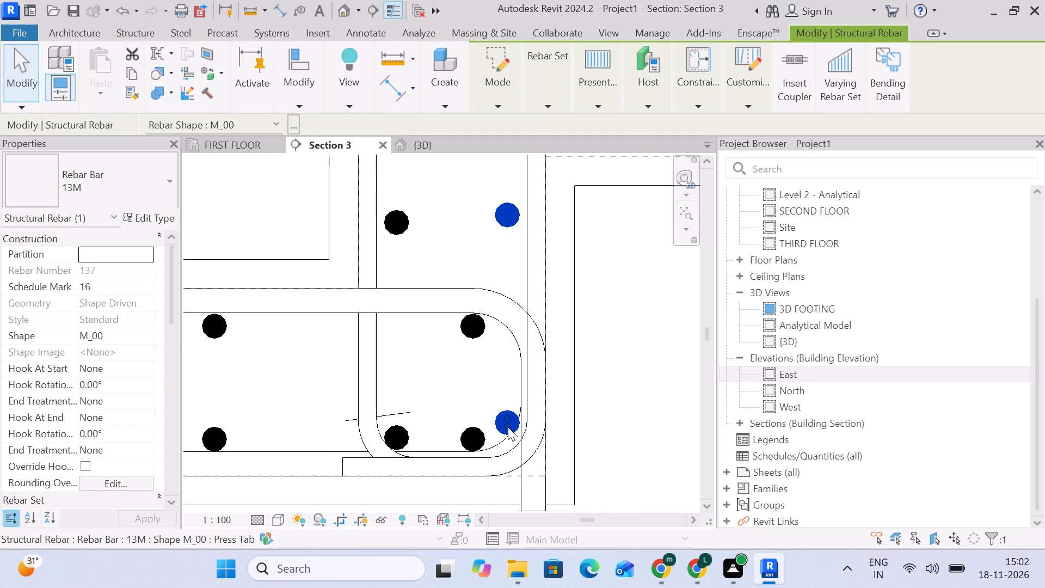
pyautogui.moveTo(508, 422); pyautogui.dragTo(509, 443)
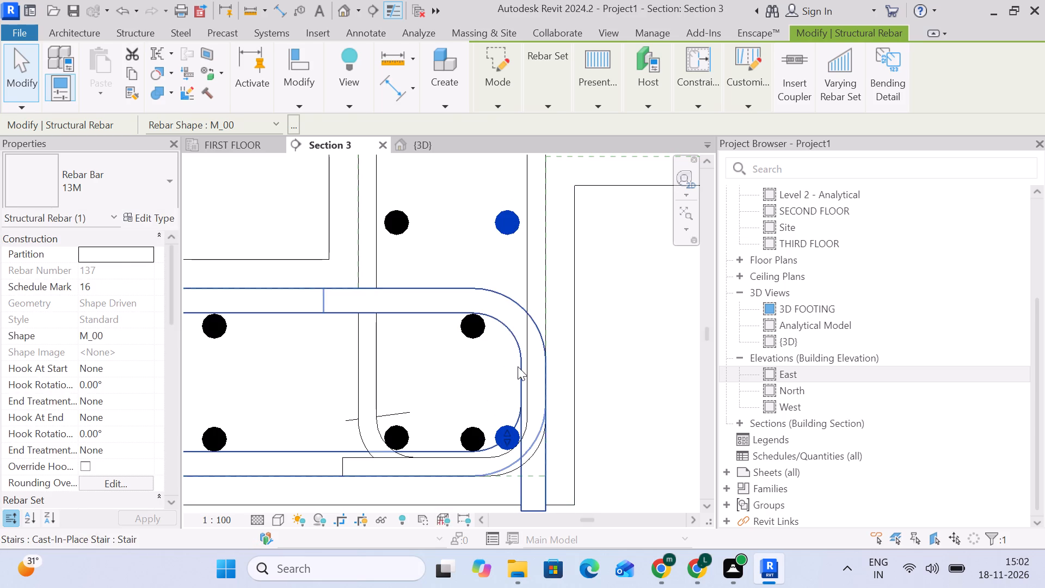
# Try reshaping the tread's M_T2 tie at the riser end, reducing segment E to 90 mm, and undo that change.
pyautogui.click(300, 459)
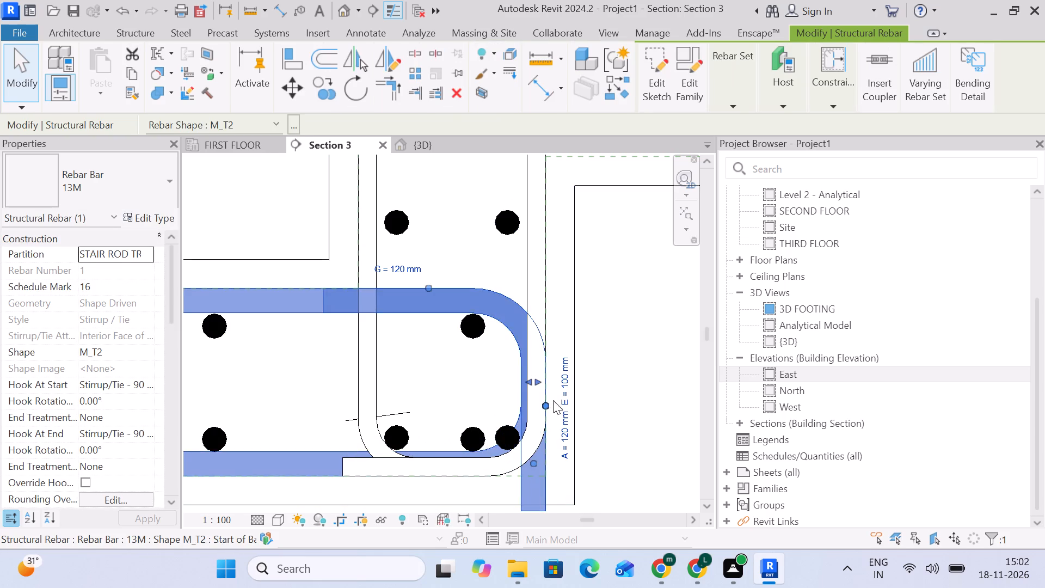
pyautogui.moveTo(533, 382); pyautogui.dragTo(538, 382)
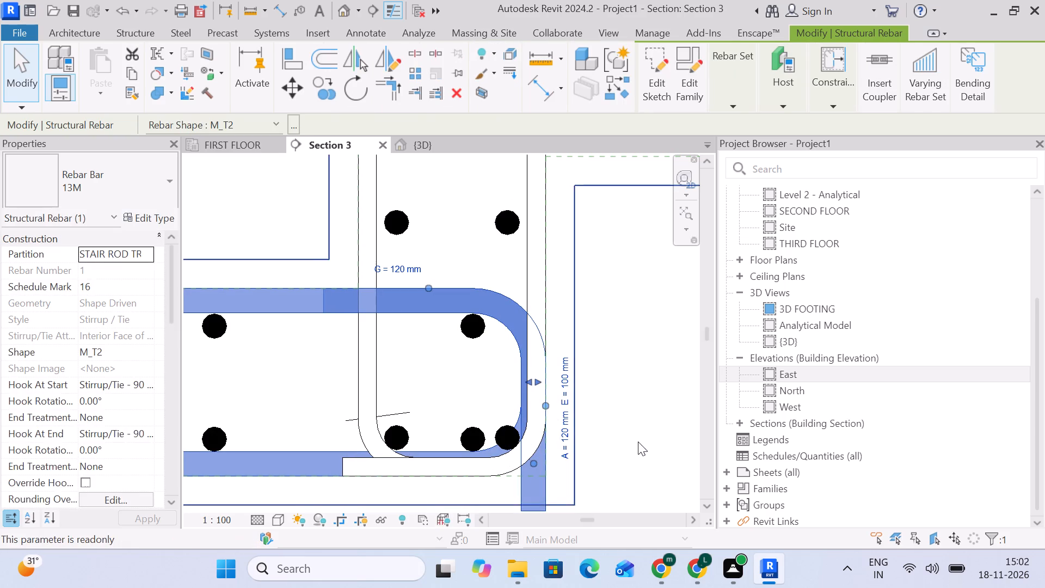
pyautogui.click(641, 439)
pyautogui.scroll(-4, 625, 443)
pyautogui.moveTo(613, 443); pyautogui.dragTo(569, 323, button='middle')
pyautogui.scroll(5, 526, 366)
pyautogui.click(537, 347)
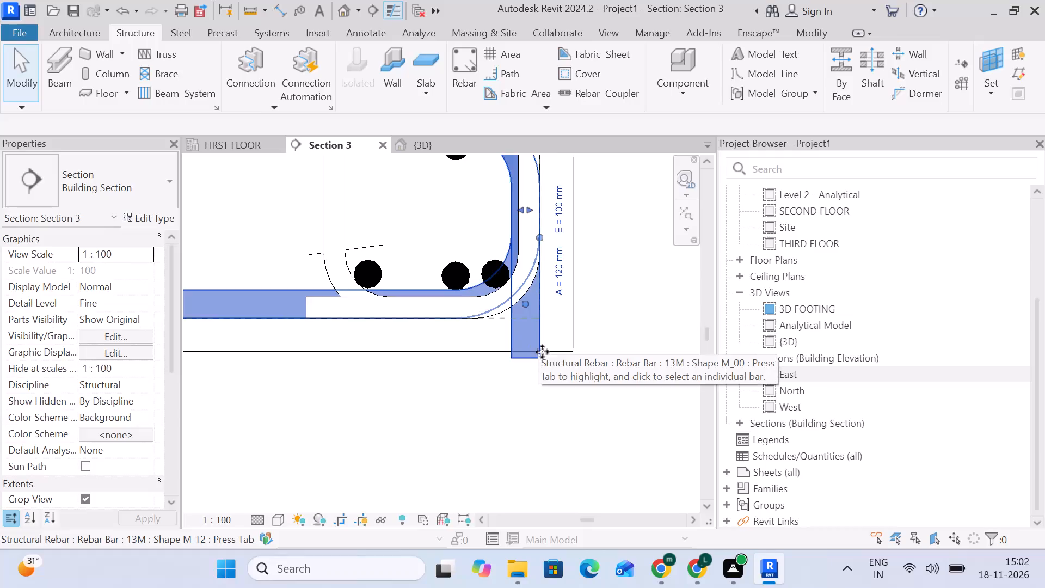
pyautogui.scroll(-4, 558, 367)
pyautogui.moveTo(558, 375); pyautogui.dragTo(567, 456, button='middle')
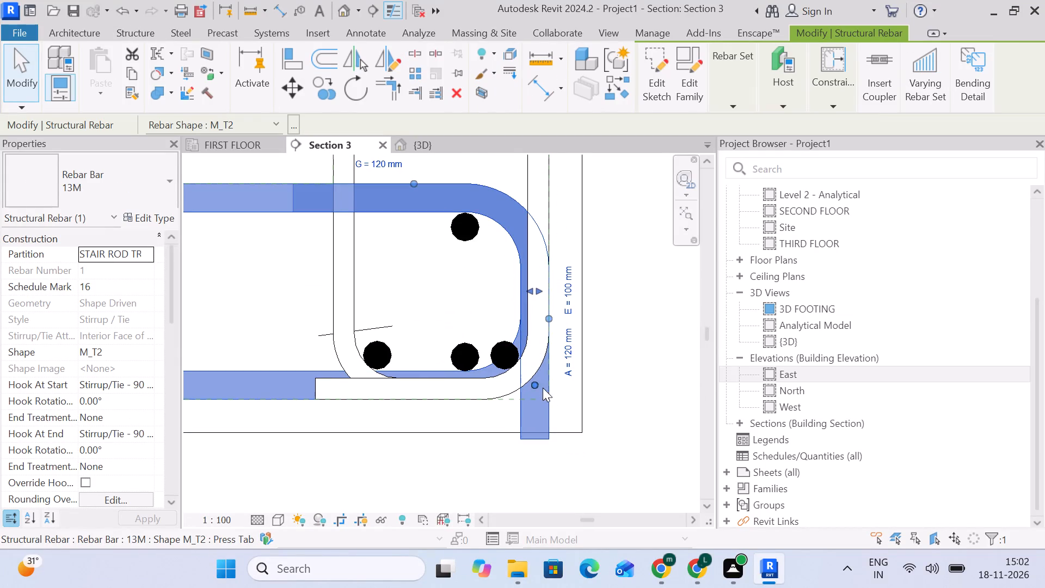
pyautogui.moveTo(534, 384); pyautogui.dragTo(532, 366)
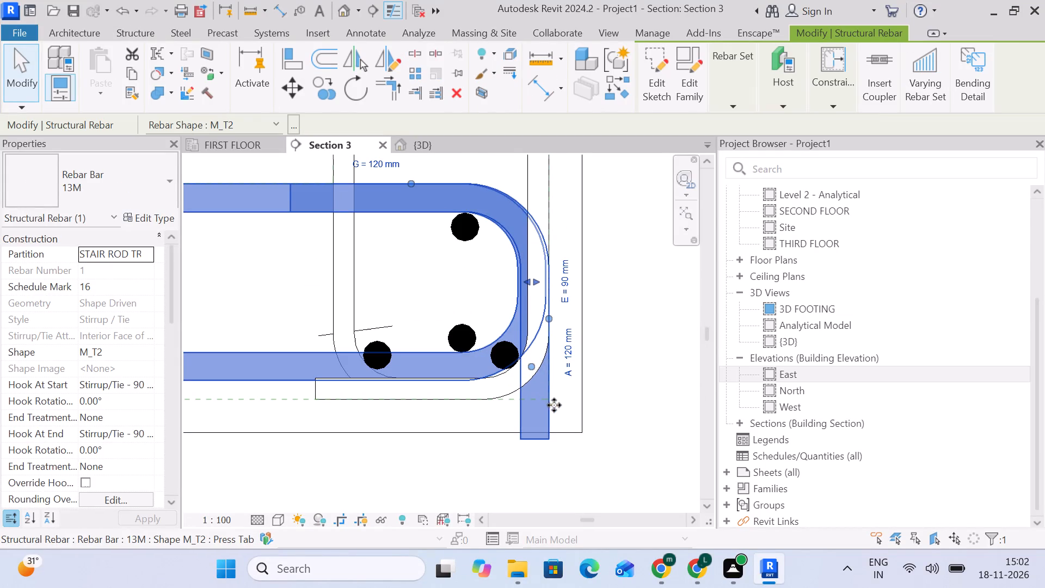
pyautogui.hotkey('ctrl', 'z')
# Reselect the tread's horizontal 13M tie and pick rebar shape M_T6 for it.
pyautogui.click(545, 405)
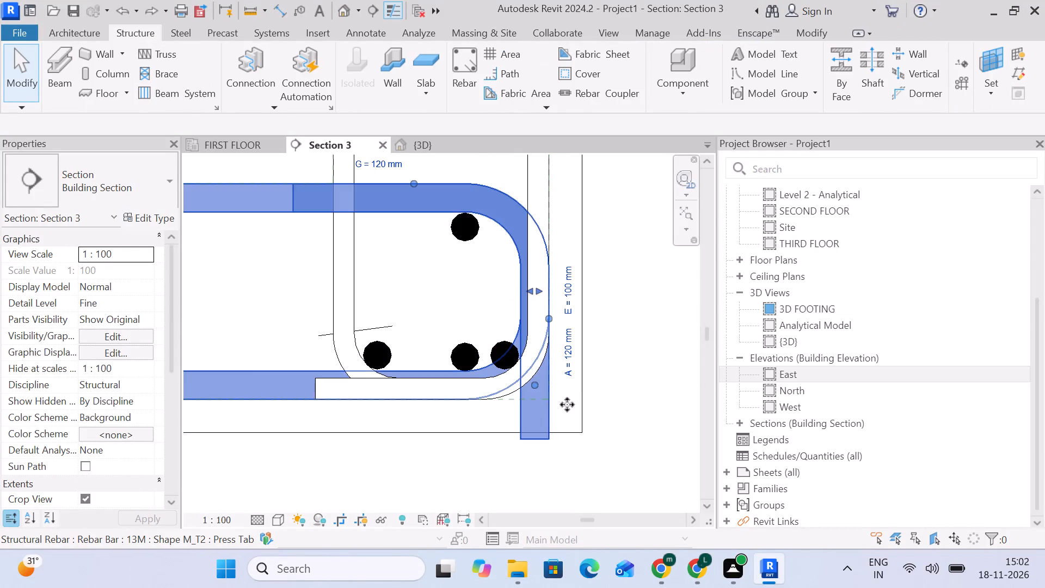
pyautogui.scroll(-12, 574, 403)
pyautogui.scroll(-4, 511, 430)
pyautogui.scroll(4, 386, 443)
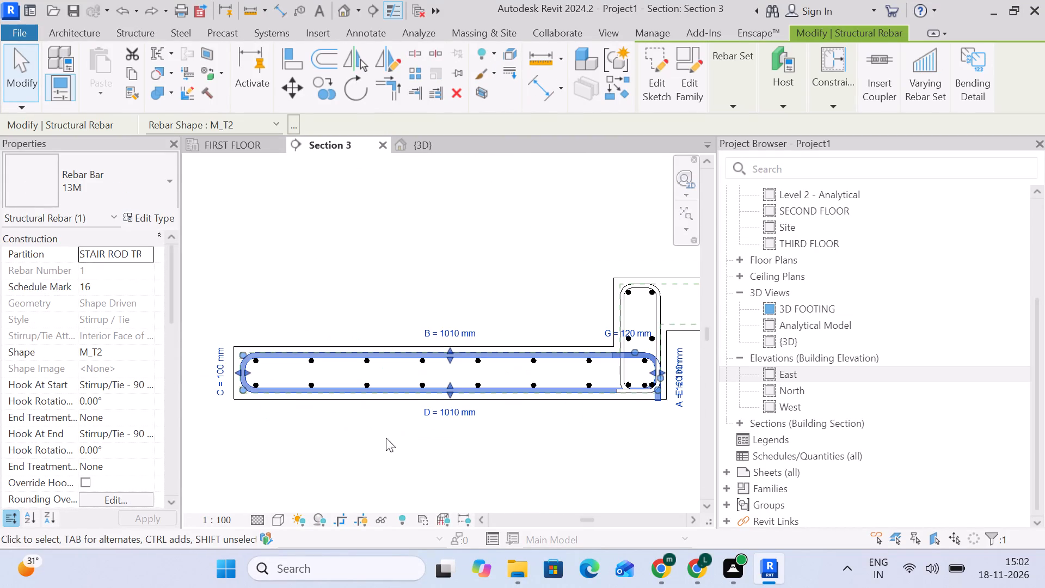
pyautogui.scroll(5, 656, 381)
pyautogui.moveTo(664, 414); pyautogui.dragTo(586, 397, button='middle')
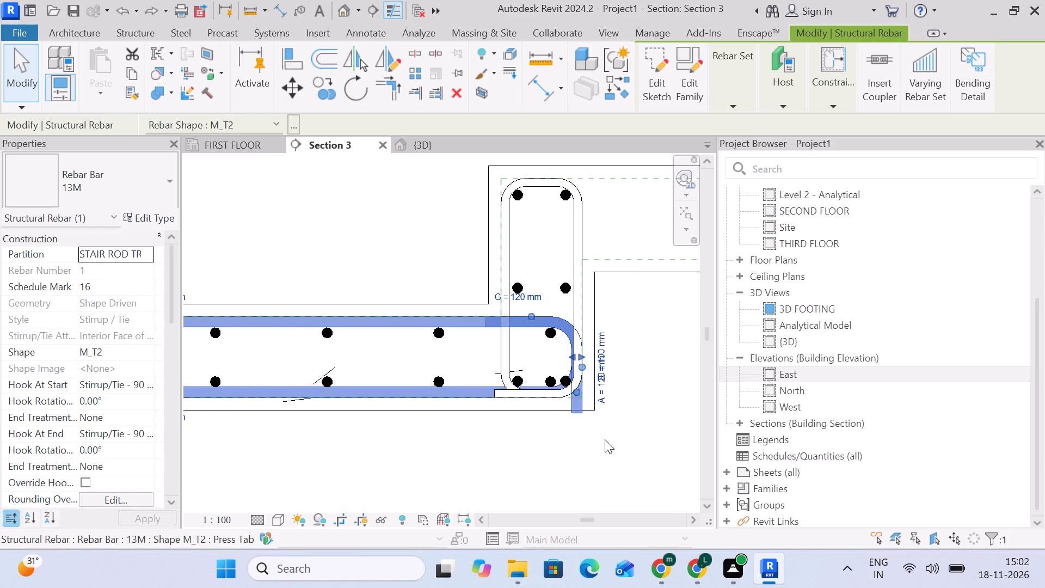
pyautogui.click(580, 445)
pyautogui.click(586, 401)
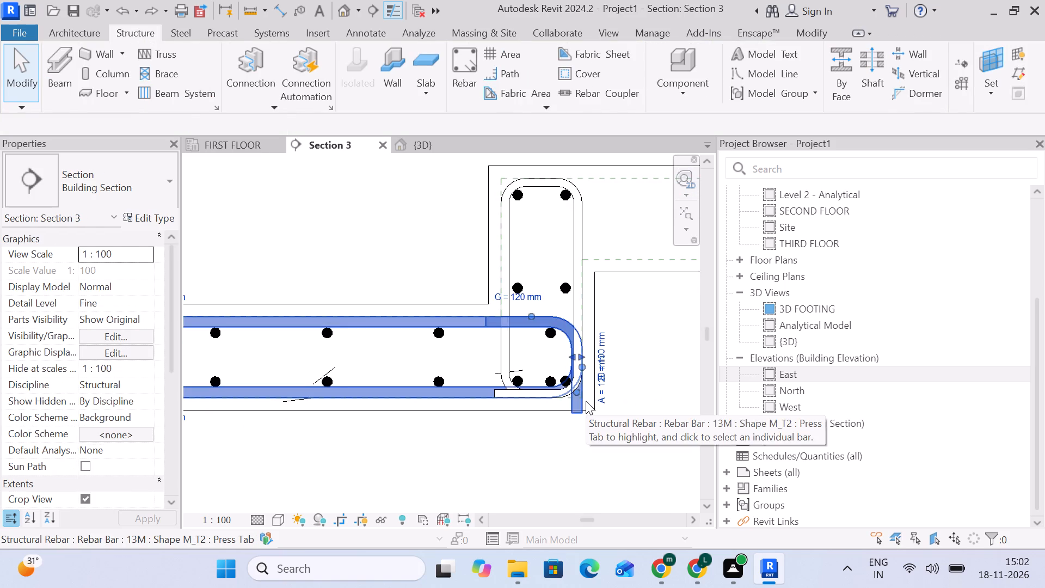
pyautogui.scroll(5, 579, 357)
pyautogui.moveTo(660, 421); pyautogui.dragTo(602, 366, button='middle')
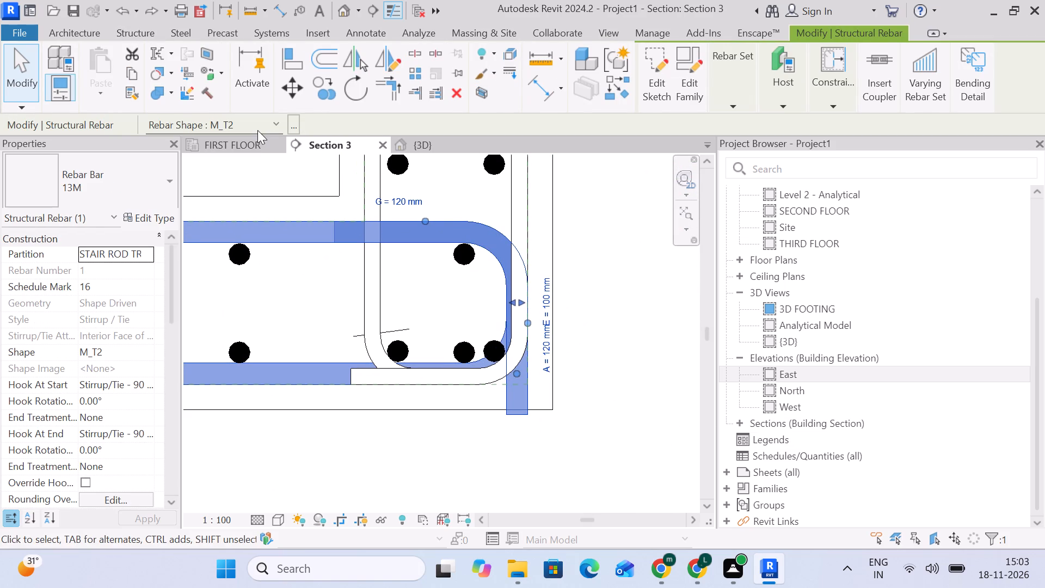
pyautogui.click(290, 122)
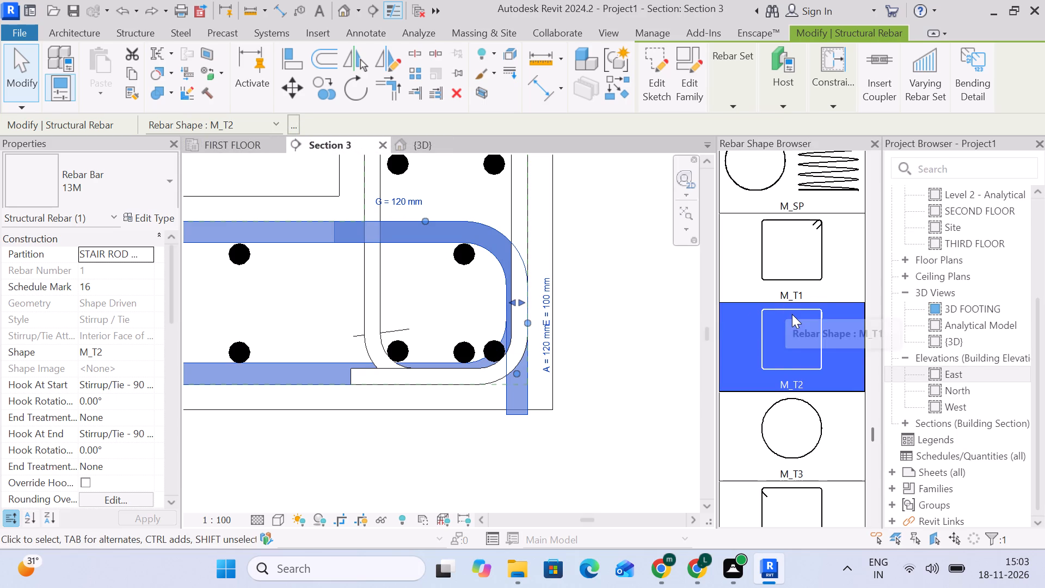
pyautogui.scroll(-2, 792, 314)
pyautogui.click(777, 405)
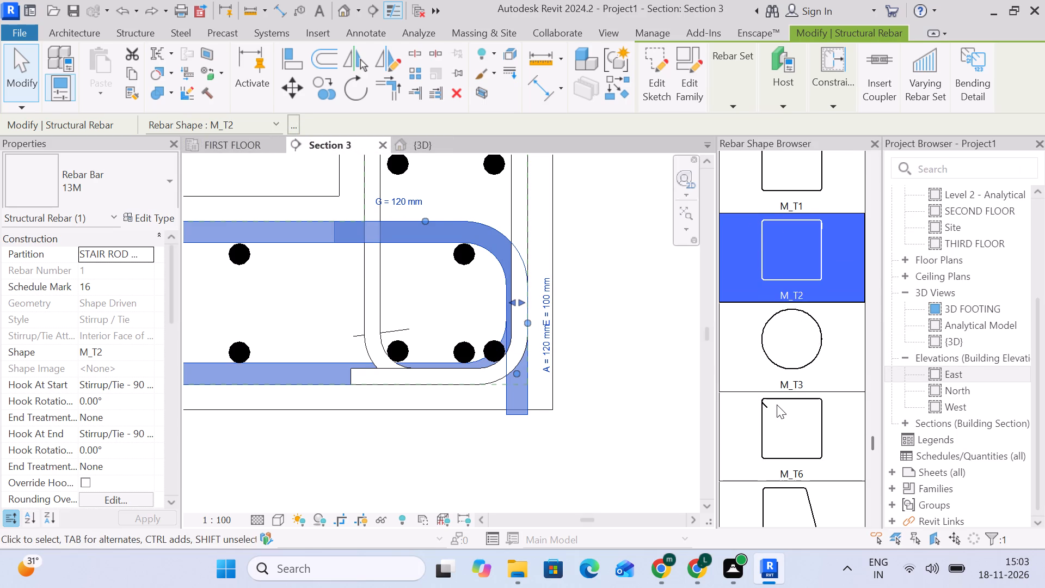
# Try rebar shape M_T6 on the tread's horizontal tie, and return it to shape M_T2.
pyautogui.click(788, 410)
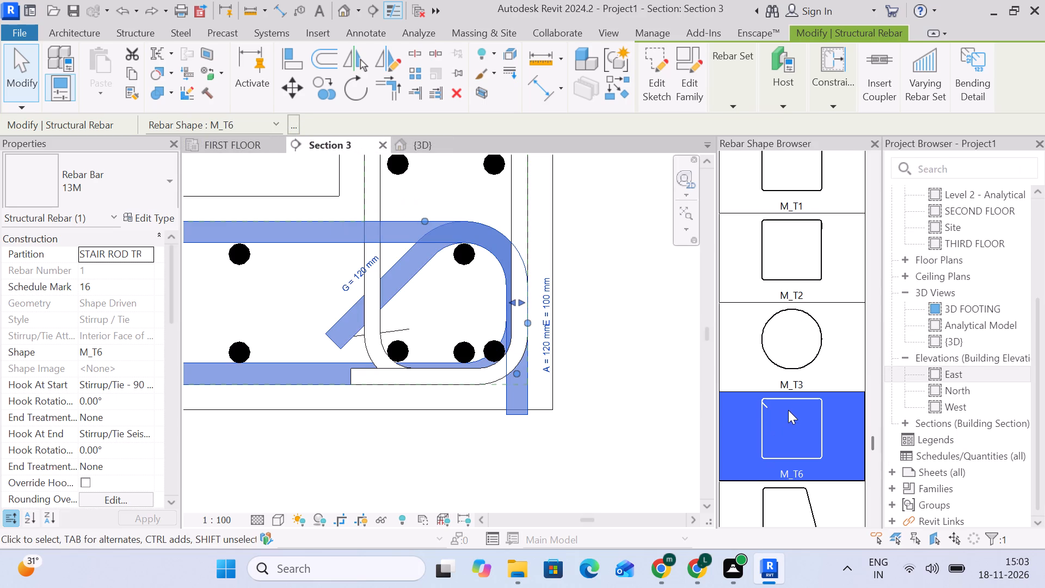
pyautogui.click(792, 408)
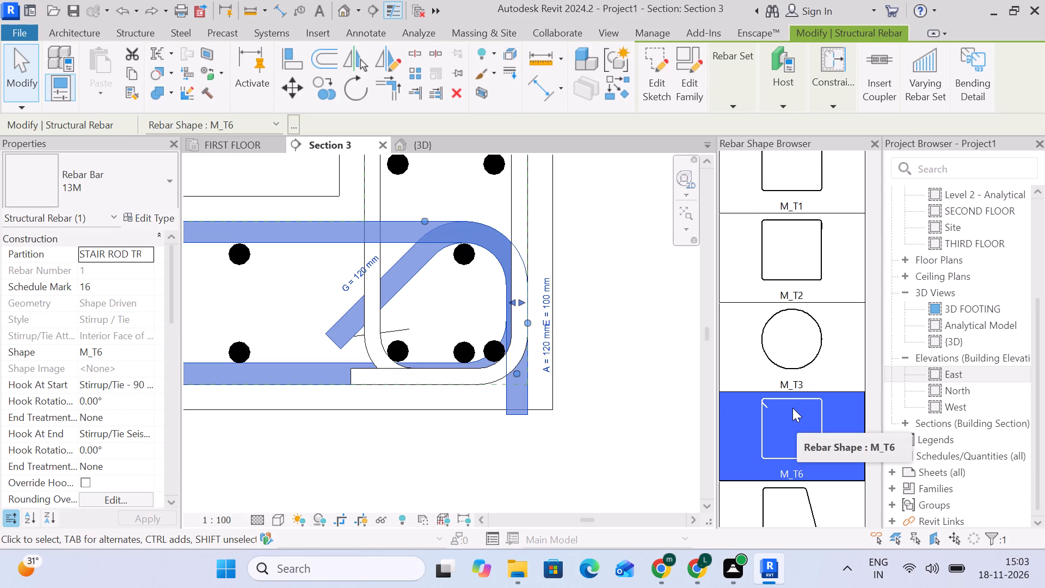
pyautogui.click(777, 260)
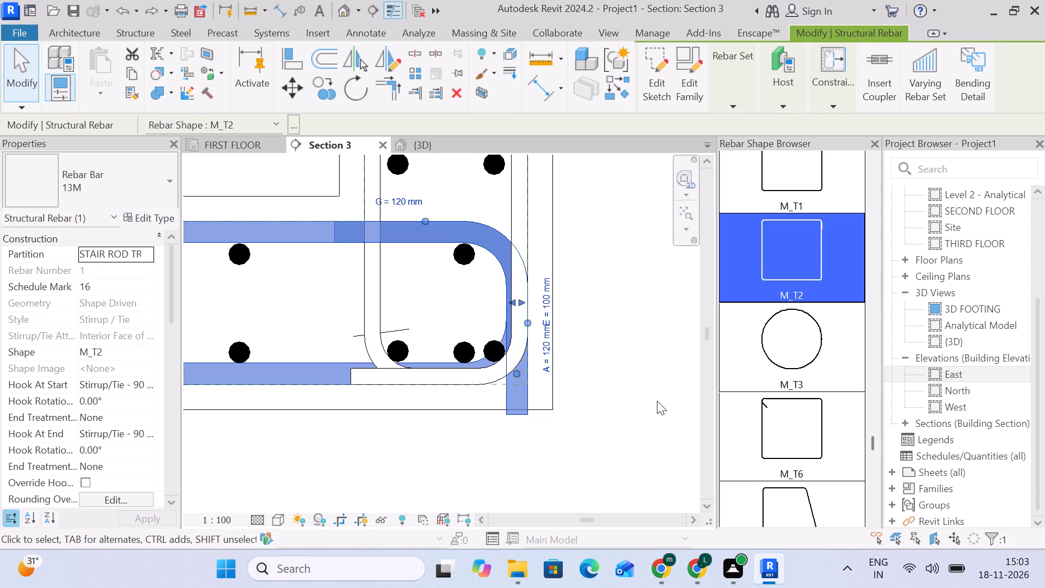
# Change the bar type of the tread's horizontal M_T2 tie to 10M.
pyautogui.click(126, 193)
pyautogui.scroll(2, 87, 284)
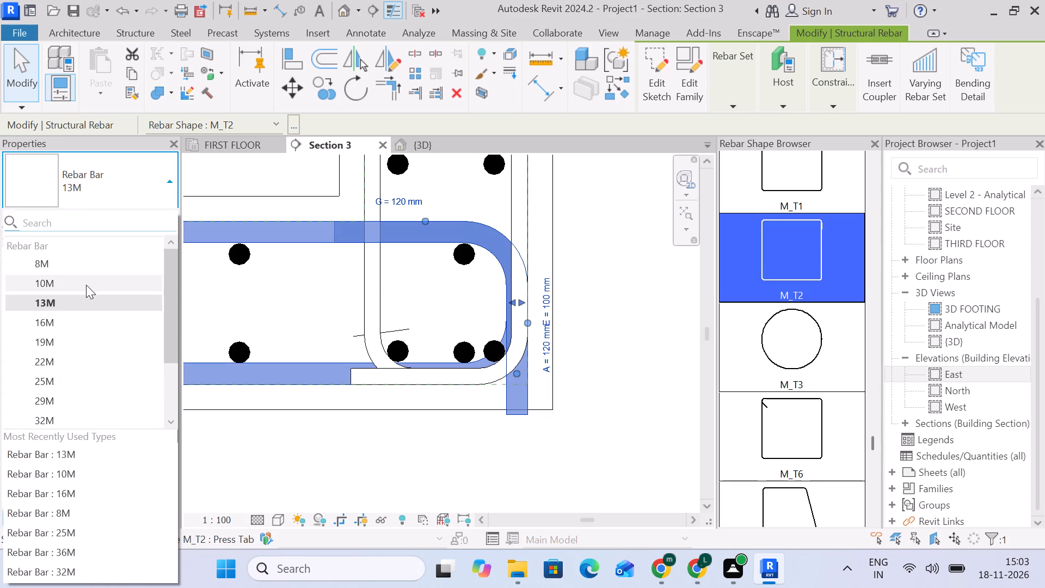
pyautogui.click(81, 285)
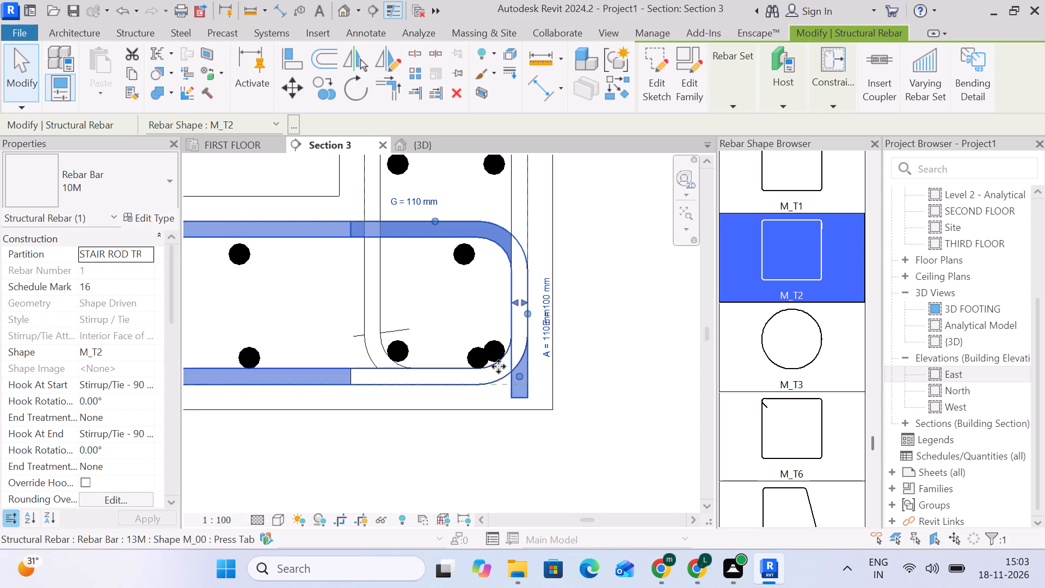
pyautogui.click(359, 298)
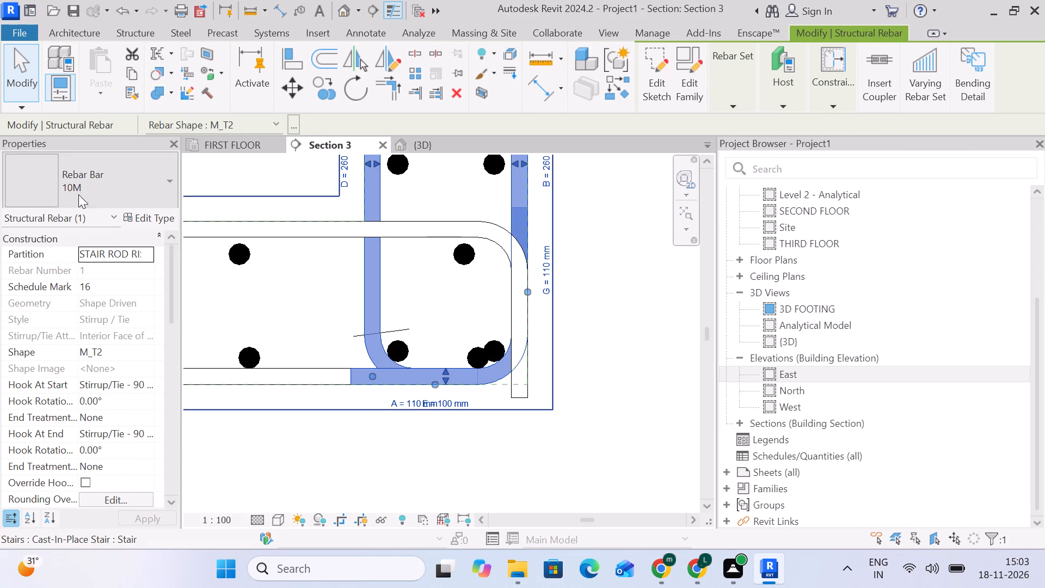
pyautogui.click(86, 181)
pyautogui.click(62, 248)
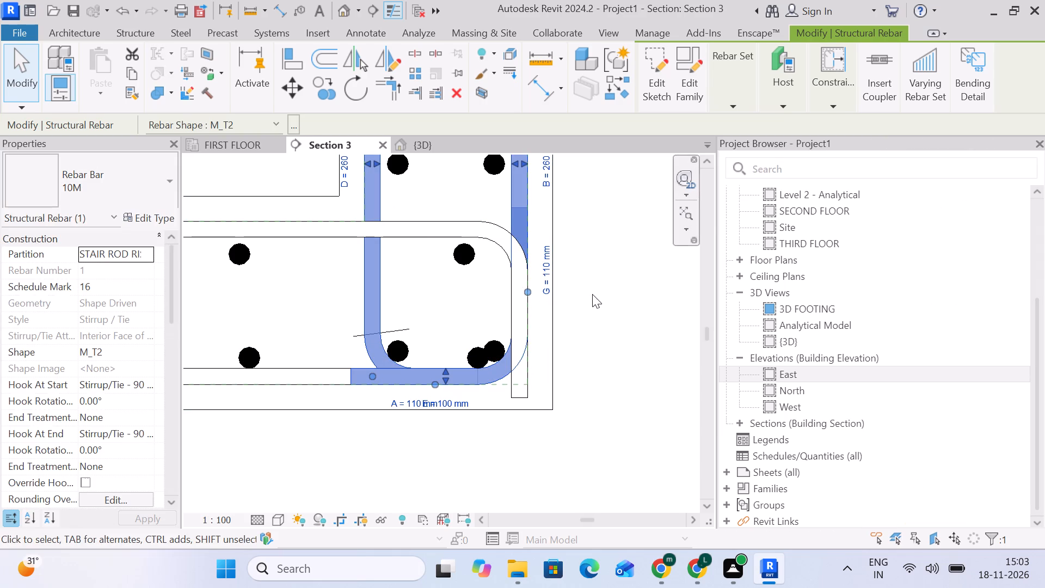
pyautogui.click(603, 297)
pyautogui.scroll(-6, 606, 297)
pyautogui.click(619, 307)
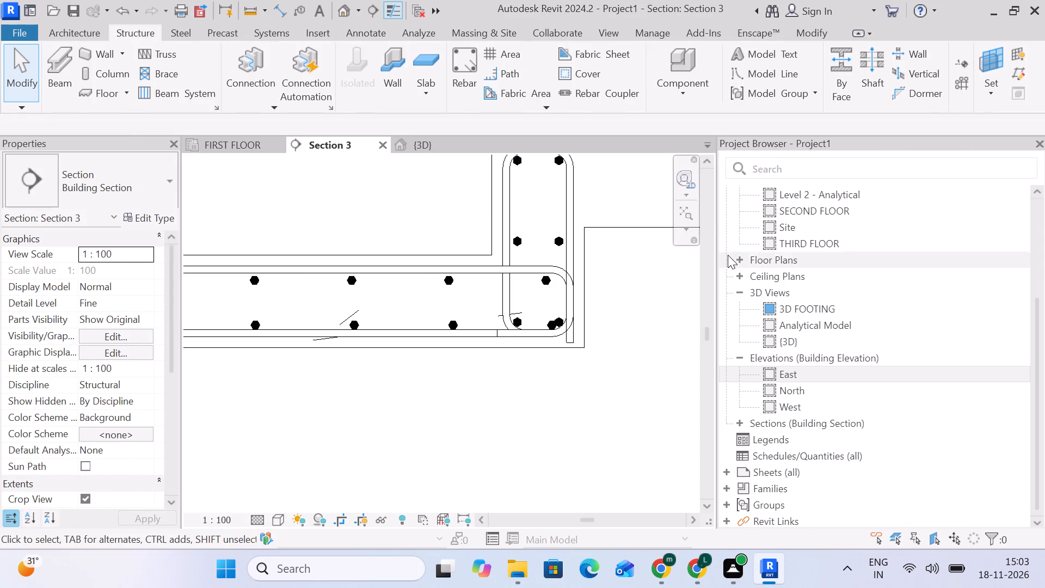
# Stretch the tread's top 13M bar set at its free end to line up with the bottom bar, and nudge it up towards the tie.
pyautogui.moveTo(717, 262); pyautogui.dragTo(717, 262)
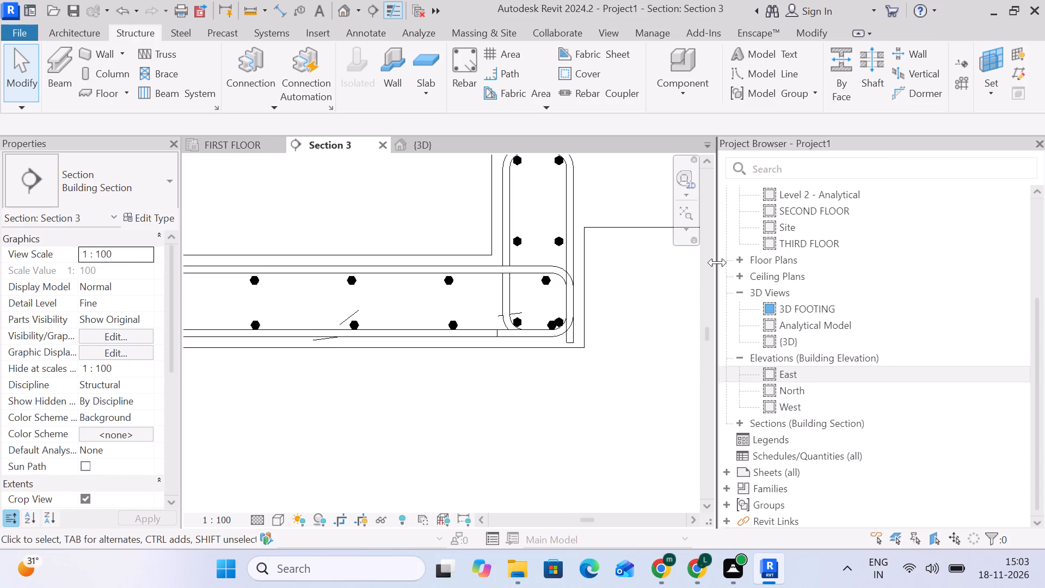
pyautogui.moveTo(717, 262); pyautogui.dragTo(954, 265)
pyautogui.scroll(-4, 517, 274)
pyautogui.moveTo(534, 287); pyautogui.dragTo(500, 365, button='middle')
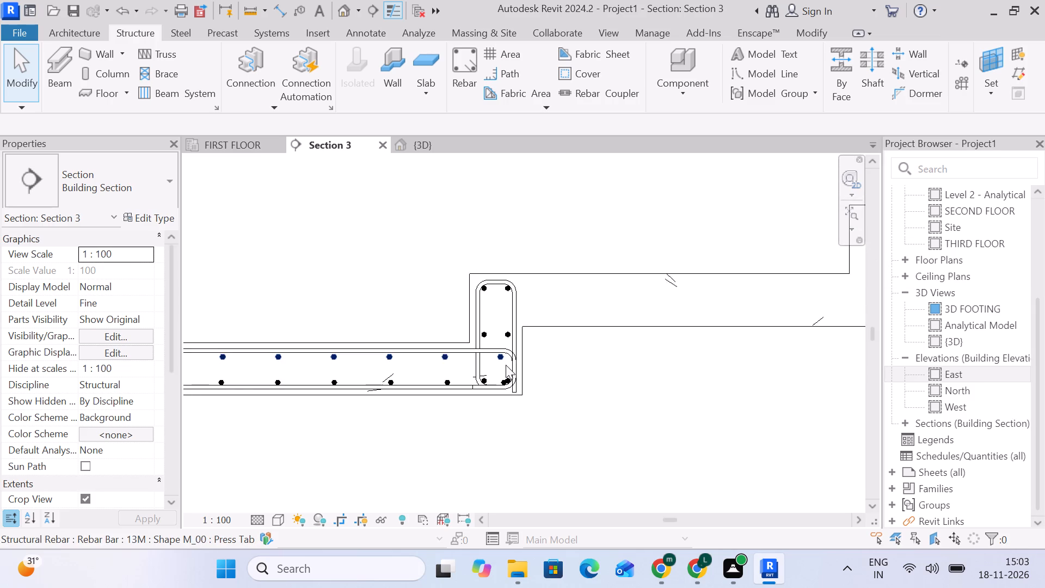
pyautogui.scroll(4, 507, 318)
pyautogui.moveTo(558, 400); pyautogui.dragTo(610, 355, button='middle')
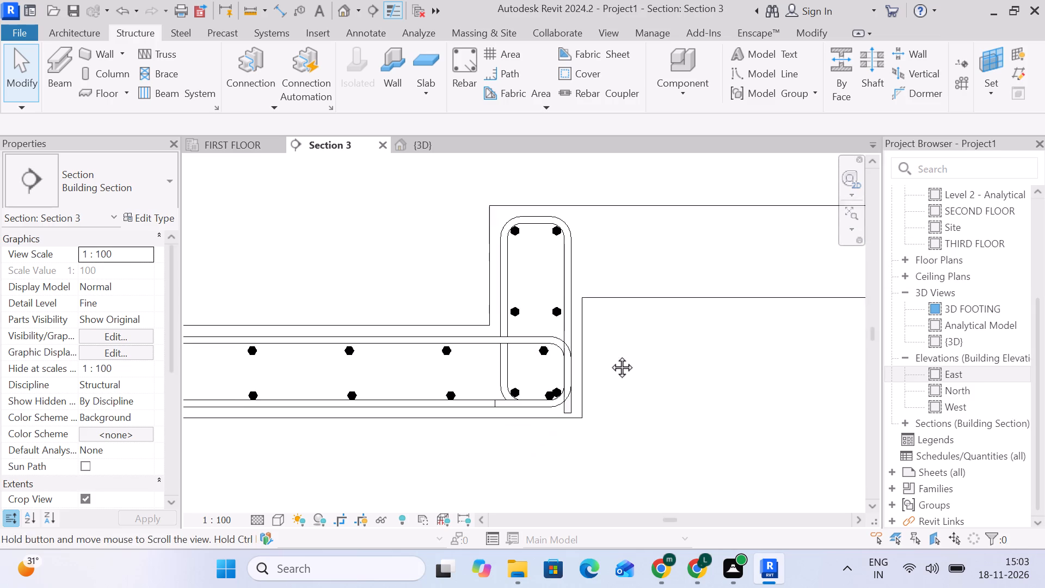
pyautogui.moveTo(610, 355); pyautogui.dragTo(611, 346, button='middle')
pyautogui.scroll(-5, 620, 347)
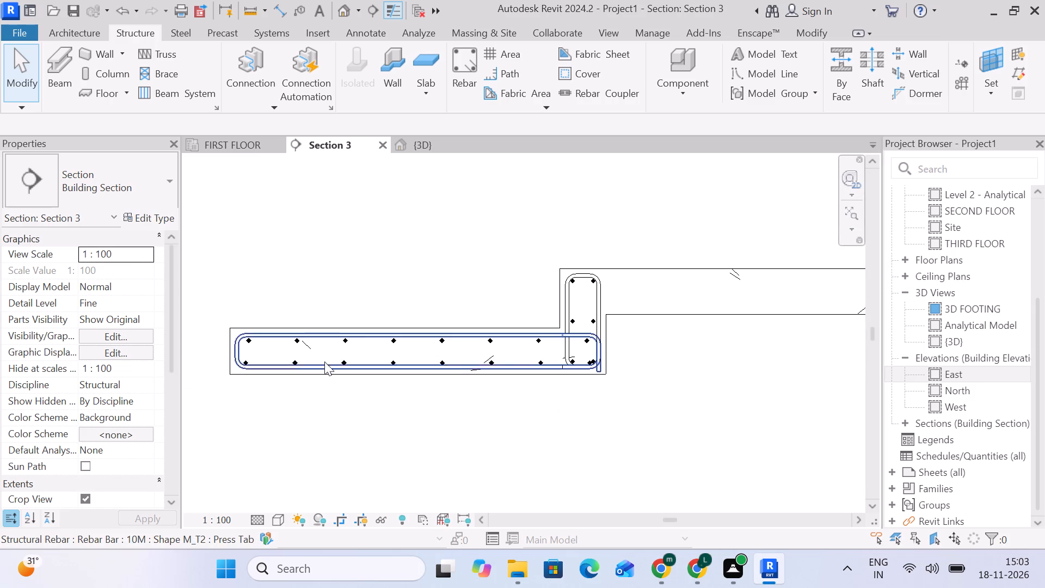
pyautogui.scroll(5, 295, 362)
pyautogui.scroll(4, 217, 340)
pyautogui.moveTo(236, 340); pyautogui.dragTo(399, 340, button='middle')
pyautogui.scroll(5, 388, 330)
pyautogui.click(352, 283)
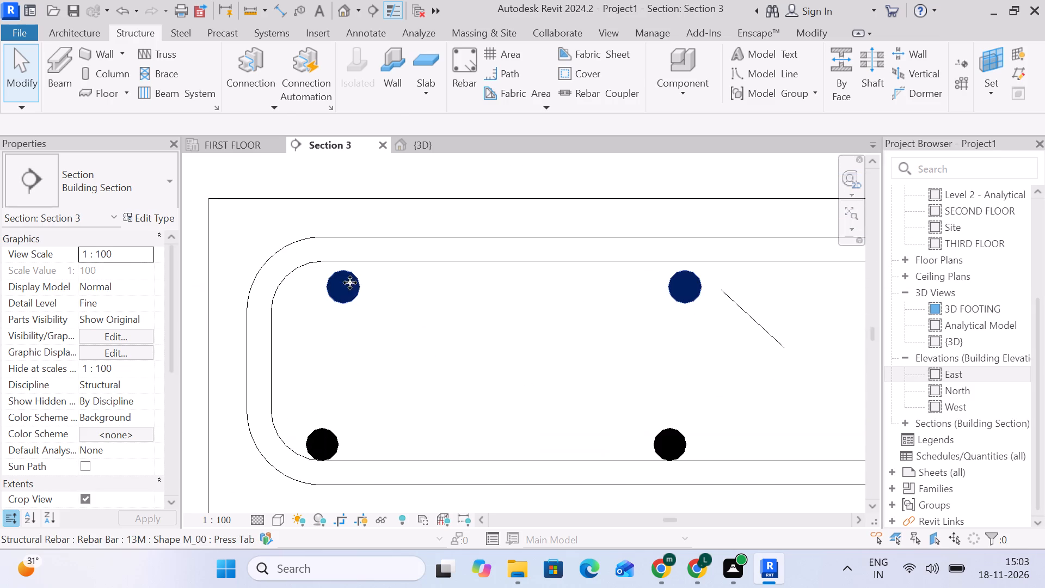
pyautogui.moveTo(340, 286); pyautogui.dragTo(316, 287)
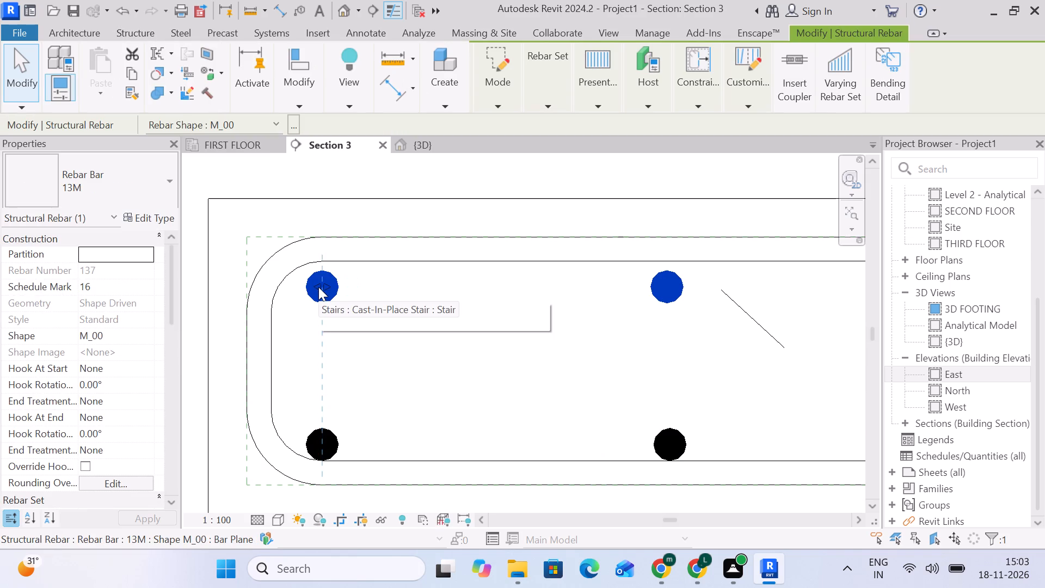
pyautogui.press('Up')
pyautogui.press('Up')
pyautogui.scroll(4, 341, 279)
pyautogui.press('Up')
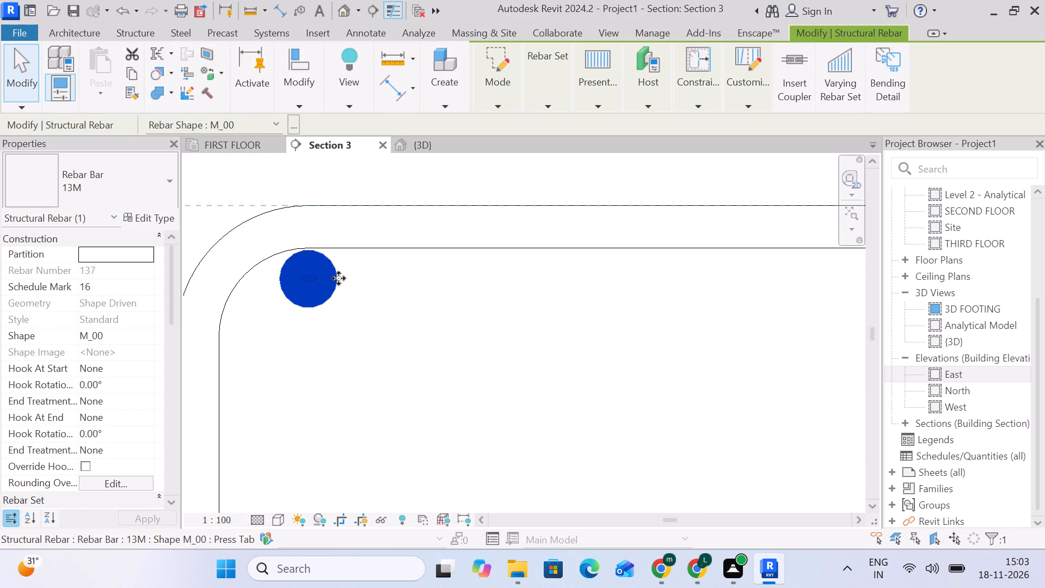
# Extend the tread's top 13M bar set into the tie's corner at the riser end, and nudge it up against the tie.
pyautogui.scroll(-11, 339, 278)
pyautogui.moveTo(599, 331); pyautogui.dragTo(321, 344, button='middle')
pyautogui.moveTo(706, 339); pyautogui.dragTo(440, 334, button='middle')
pyautogui.middleClick(632, 329)
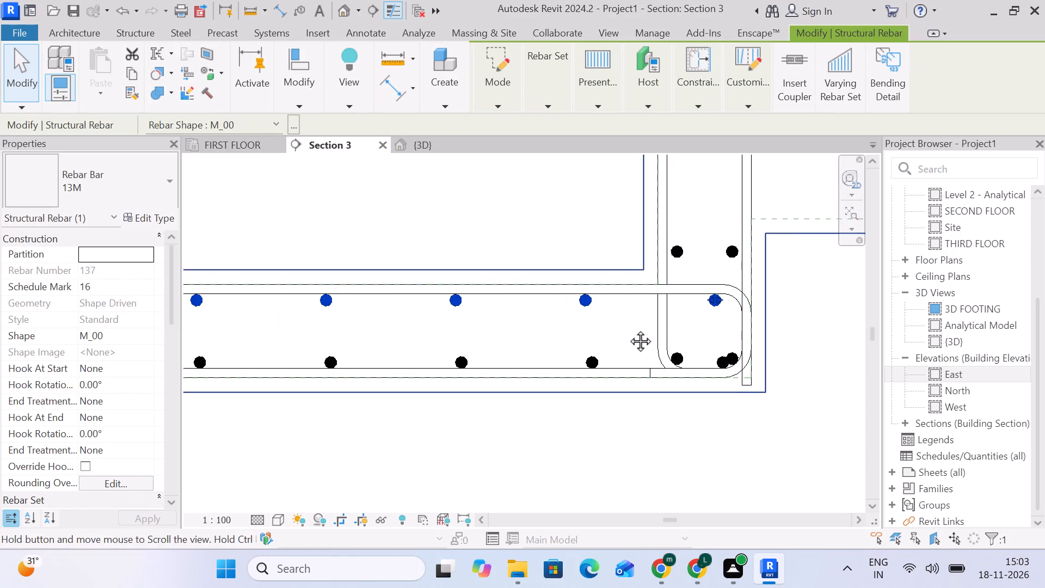
pyautogui.scroll(5, 659, 310)
pyautogui.moveTo(749, 317); pyautogui.dragTo(523, 317, button='middle')
pyautogui.scroll(4, 546, 301)
pyautogui.moveTo(540, 282); pyautogui.dragTo(607, 280)
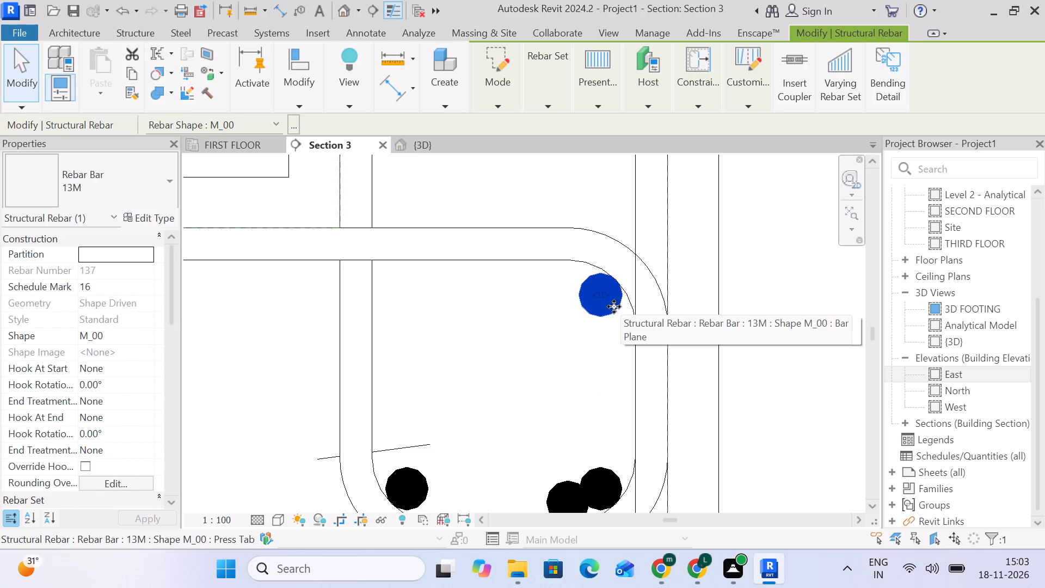
pyautogui.scroll(-11, 613, 306)
pyautogui.scroll(10, 501, 307)
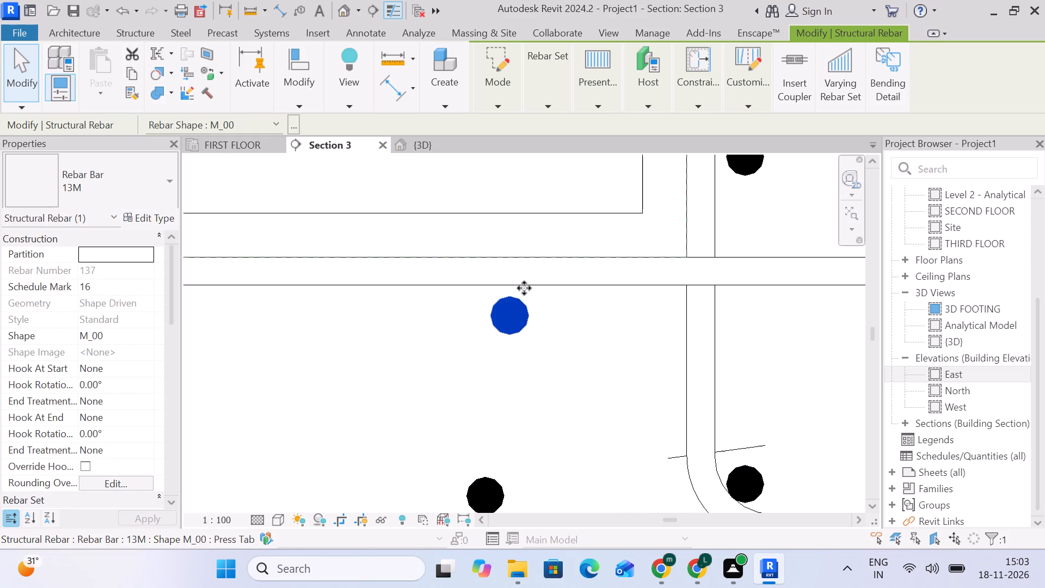
pyautogui.press('Up')
pyautogui.press('Up')
pyautogui.scroll(-8, 591, 298)
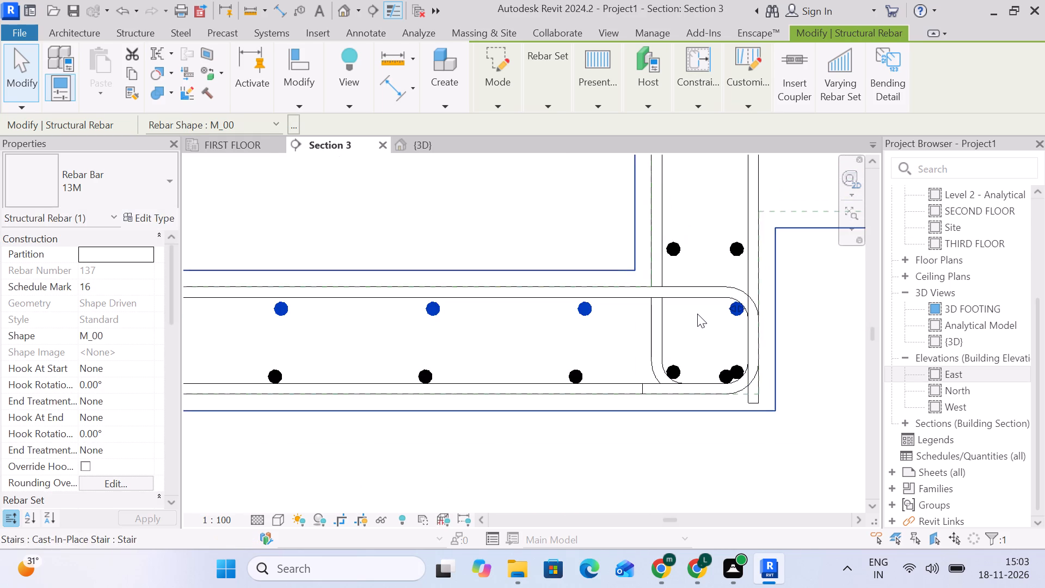
pyautogui.scroll(5, 698, 314)
pyautogui.scroll(-1, 757, 312)
pyautogui.scroll(3, 757, 312)
pyautogui.moveTo(757, 304); pyautogui.dragTo(751, 303)
pyautogui.press('Up')
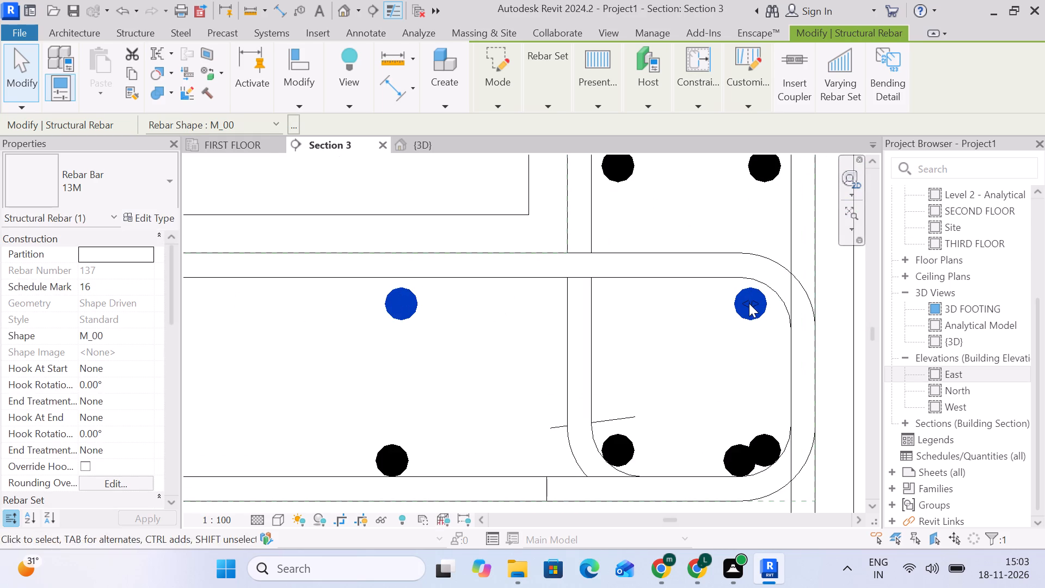
pyautogui.press('Up')
pyautogui.press('Up')
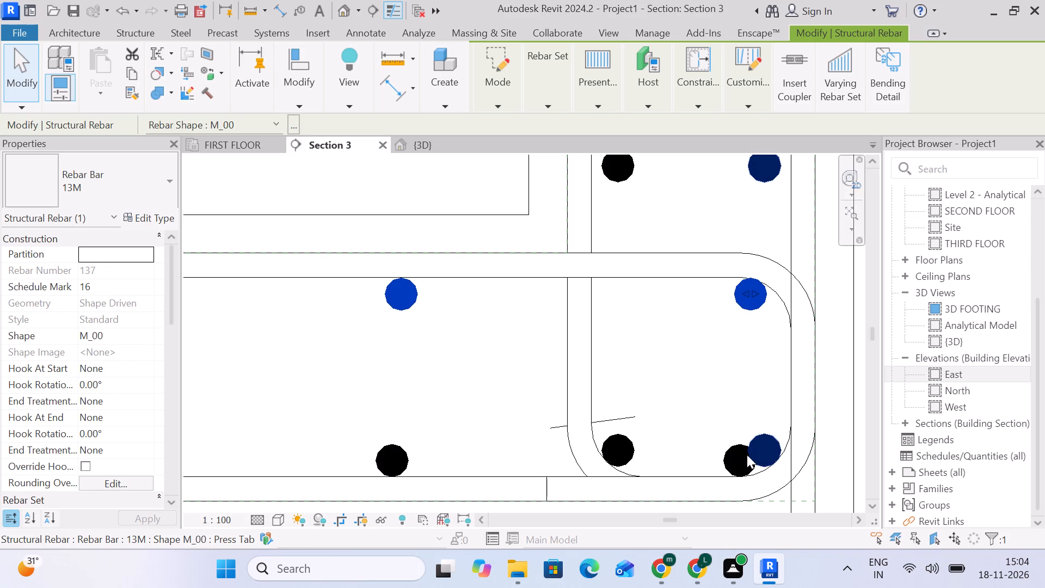
# Adjust the riser end of the tread's top 13M bar set to line up vertically with the last bottom bar.
pyautogui.click(735, 456)
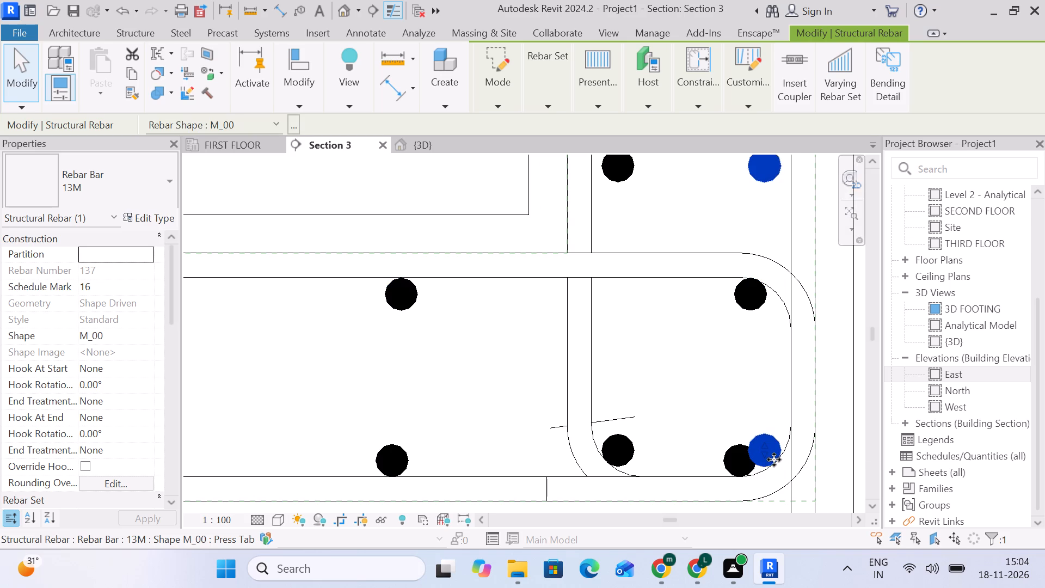
pyautogui.scroll(3, 774, 460)
pyautogui.click(710, 476)
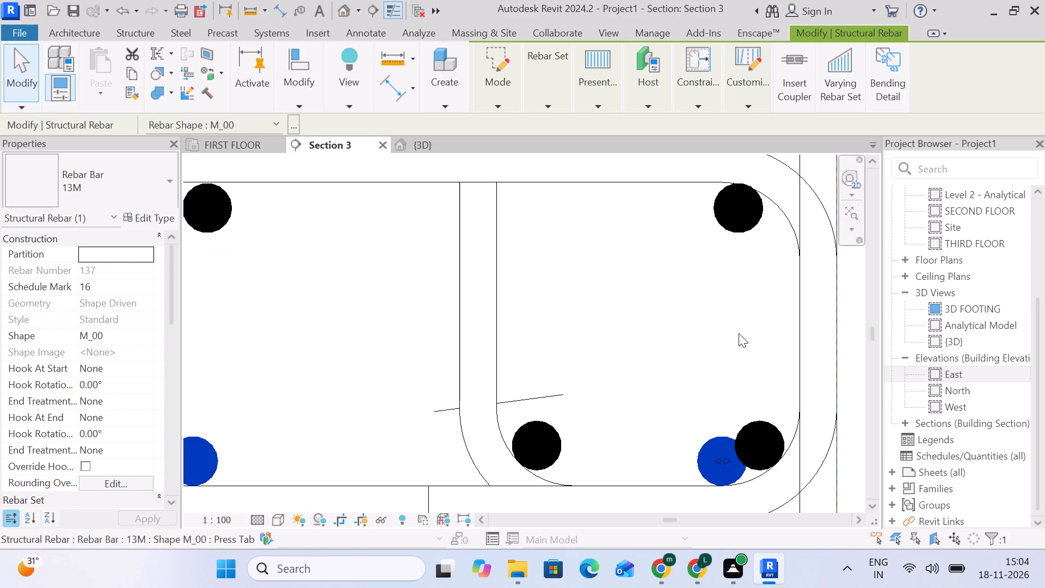
pyautogui.click(731, 211)
pyautogui.moveTo(732, 207); pyautogui.dragTo(711, 206)
pyautogui.moveTo(711, 206); pyautogui.dragTo(712, 206)
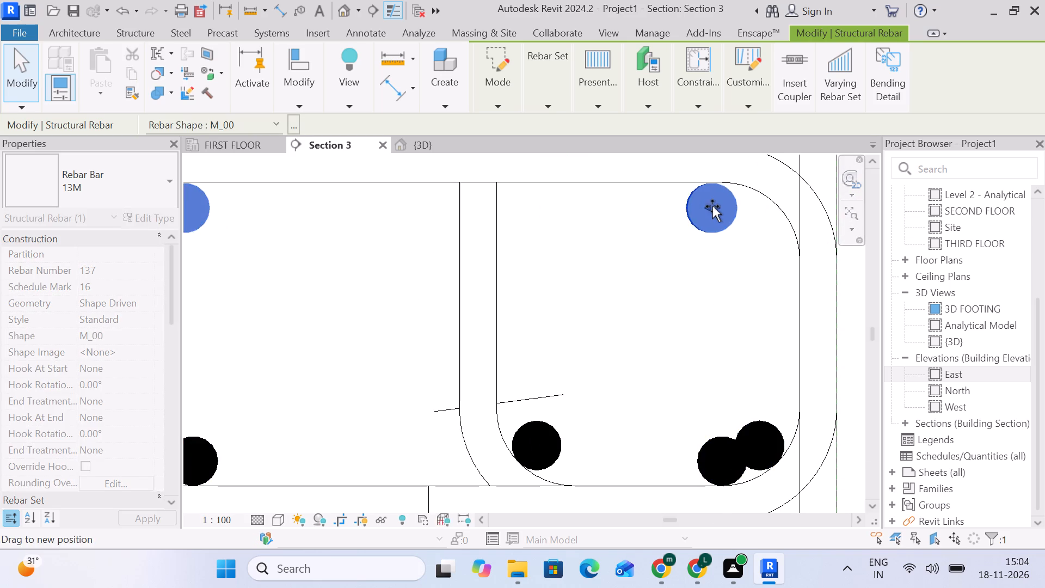
pyautogui.moveTo(712, 206); pyautogui.dragTo(718, 205)
pyautogui.scroll(-1, 709, 255)
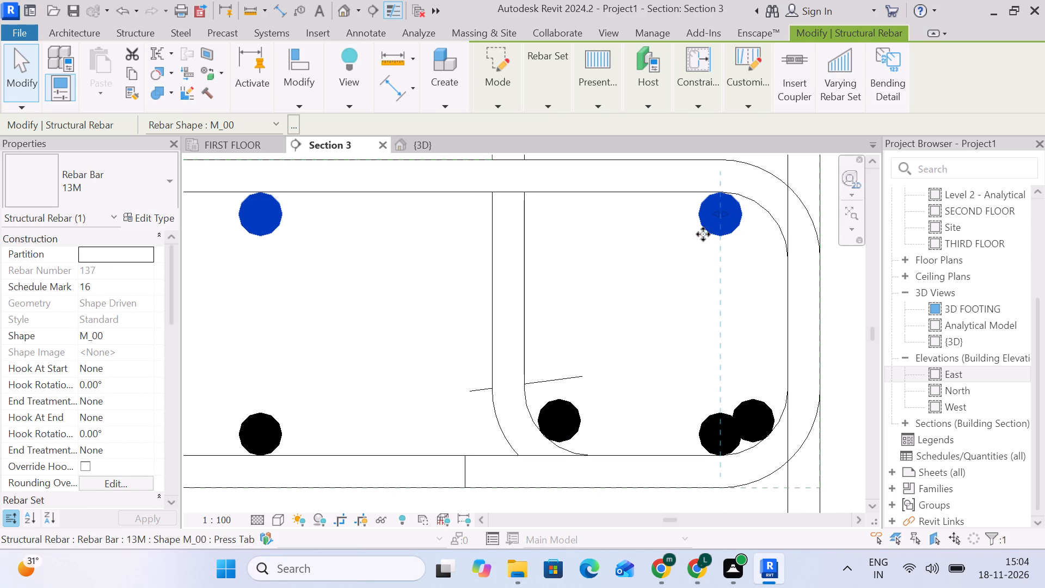
# Raise the lower end of the riser's outer 13M bar set clear of the tread's bottom bar, and nudge the set towards the tie's outer leg.
pyautogui.click(759, 416)
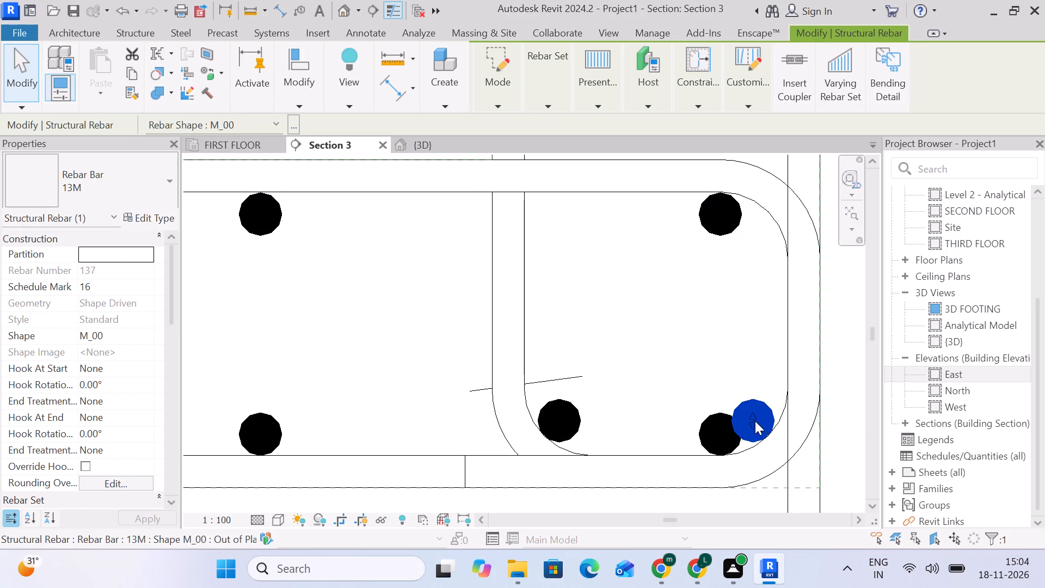
pyautogui.moveTo(755, 420); pyautogui.dragTo(755, 406)
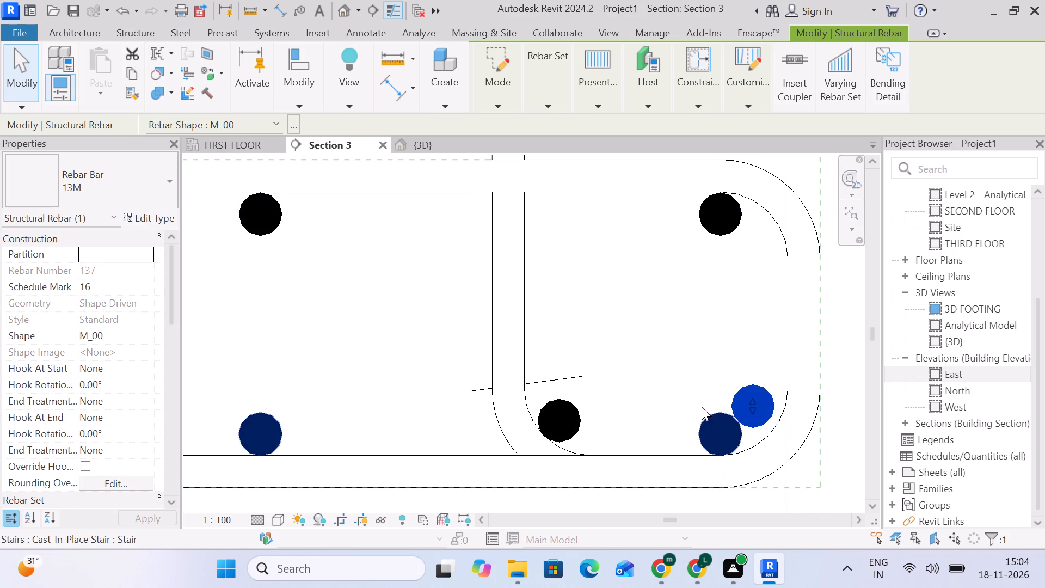
pyautogui.press('Right')
pyautogui.scroll(3, 738, 397)
pyautogui.press('Right')
pyautogui.press('Right')
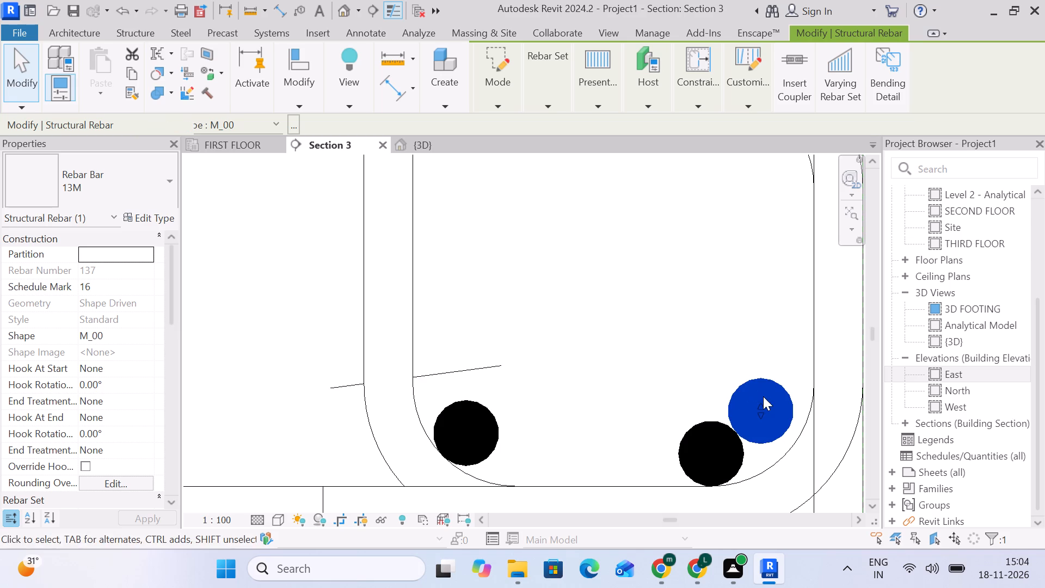
pyautogui.scroll(-6, 764, 408)
pyautogui.scroll(1, 752, 414)
pyautogui.scroll(-5, 755, 407)
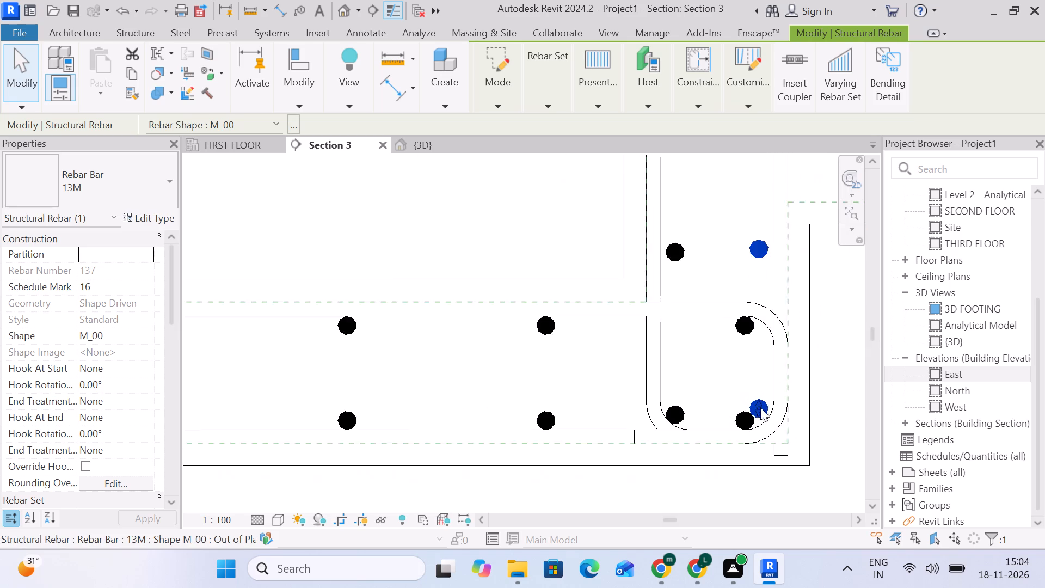
pyautogui.scroll(-5, 771, 397)
pyautogui.scroll(8, 771, 397)
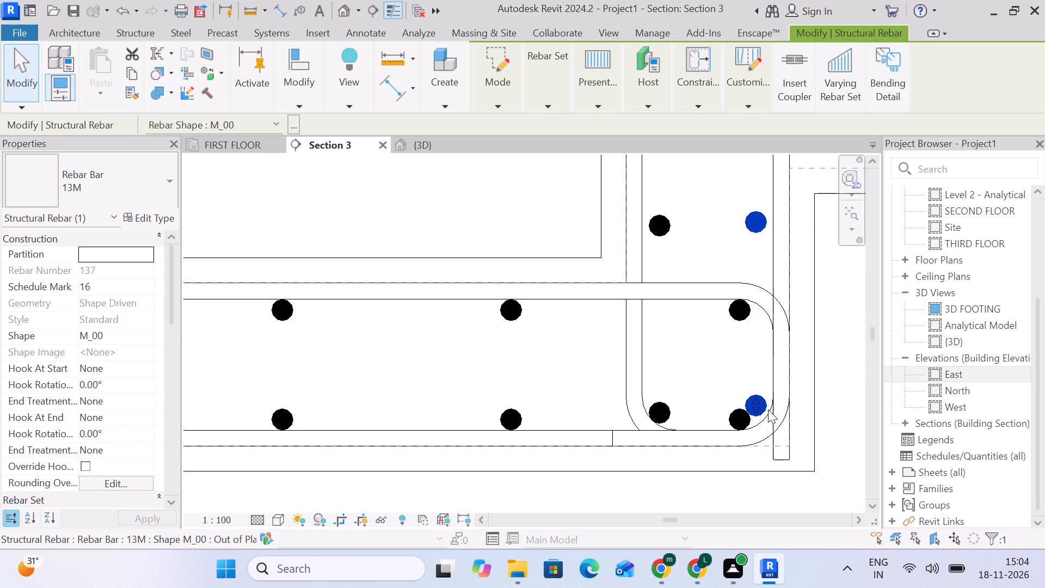
pyautogui.scroll(4, 760, 414)
# Raise the lower end of the riser's inner 13M bar set to match the outer set, and nudge it towards the tie's inner leg.
pyautogui.click(576, 416)
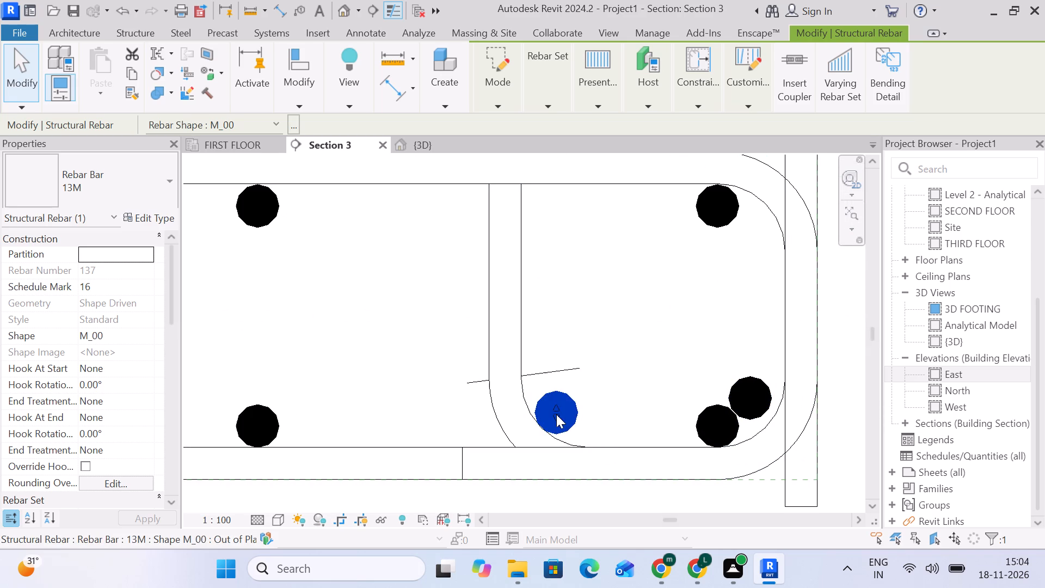
pyautogui.moveTo(556, 411); pyautogui.dragTo(557, 395)
pyautogui.press('Left')
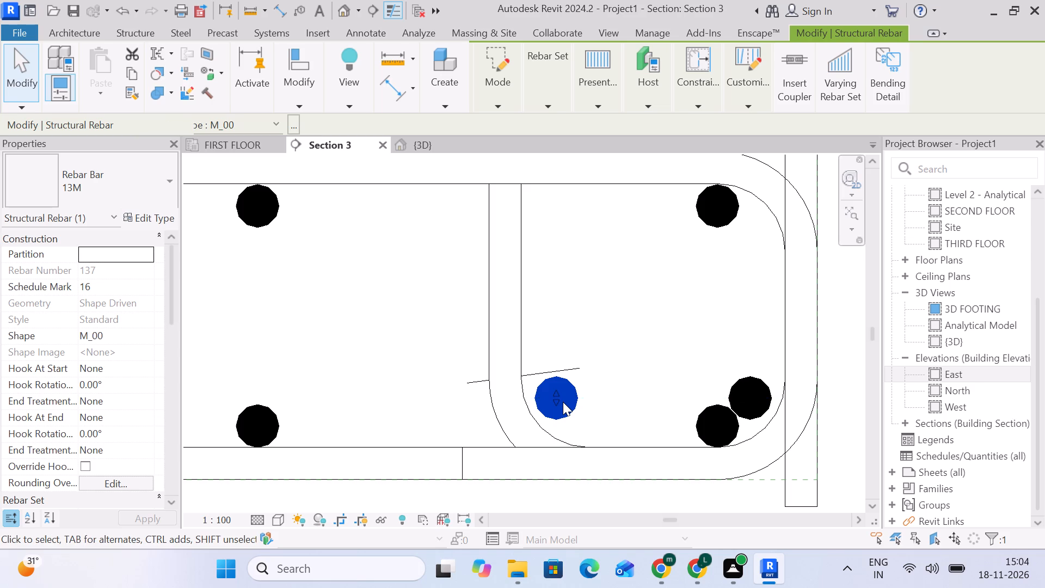
pyautogui.press('Left')
pyautogui.scroll(-11, 562, 402)
pyautogui.click(744, 408)
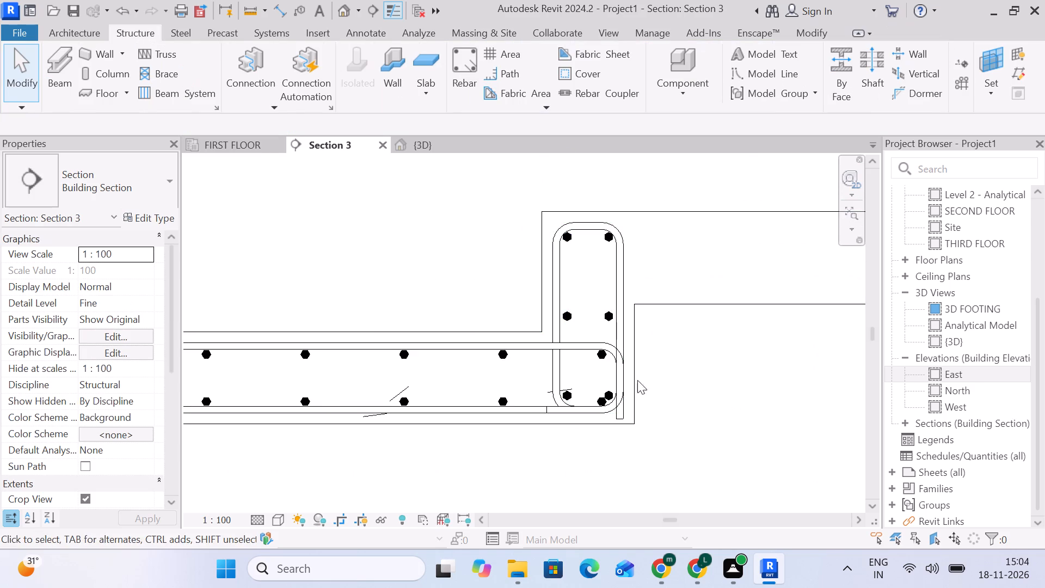
# Switch to the FIRST FLOOR structural plan, zoomed in on the stair.
pyautogui.scroll(-5, 604, 358)
pyautogui.scroll(5, 630, 384)
pyautogui.scroll(-5, 616, 388)
pyautogui.moveTo(620, 392); pyautogui.dragTo(564, 411, button='middle')
pyautogui.moveTo(593, 406); pyautogui.dragTo(617, 388, button='middle')
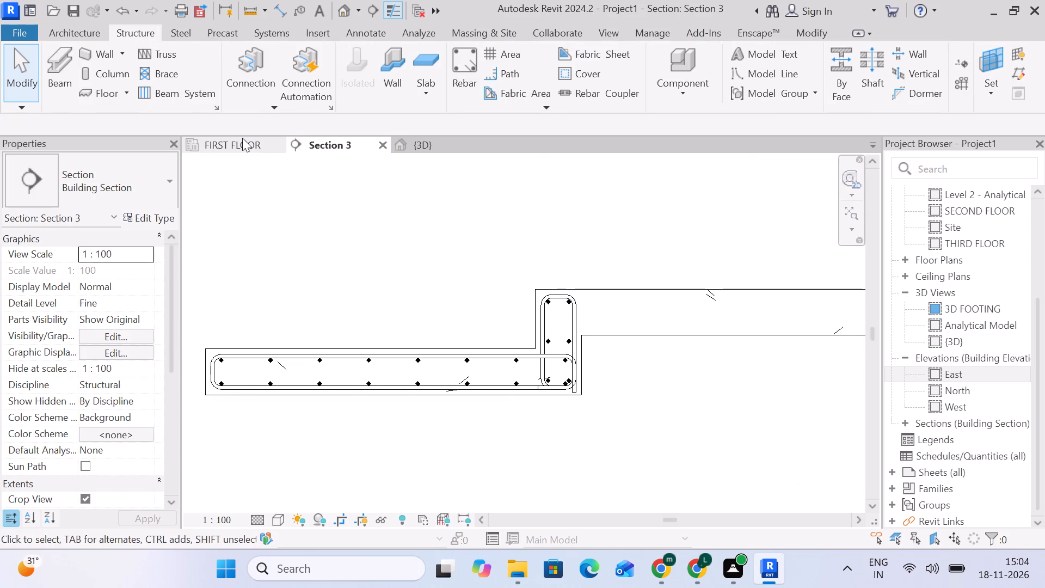
pyautogui.click(242, 138)
pyautogui.scroll(3, 363, 309)
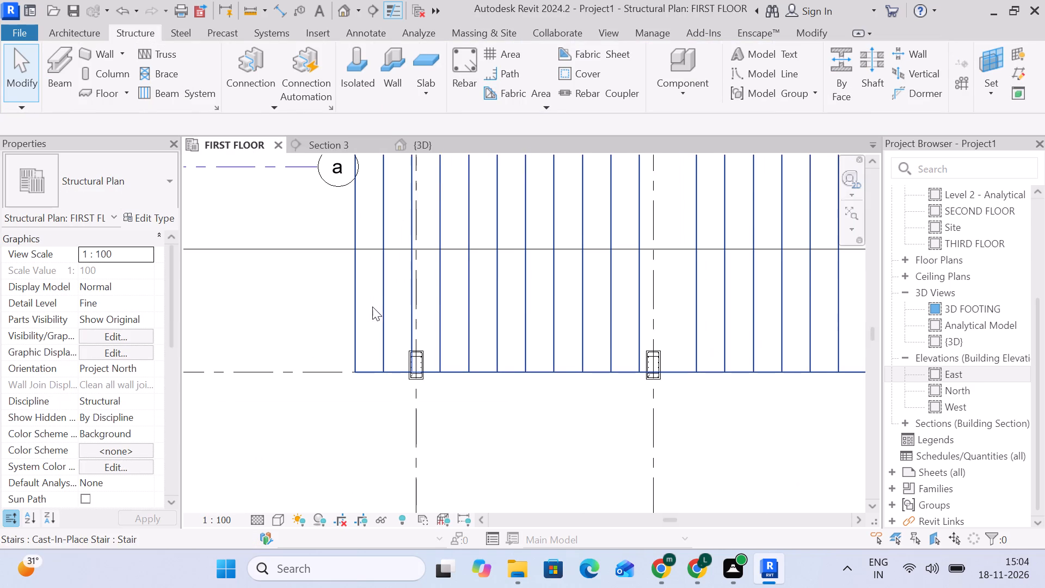
# Inspect the stair's lower edge in the FIRST FLOOR plan for its rebar, filtering a selection at the corner by category.
pyautogui.scroll(4, 379, 326)
pyautogui.moveTo(280, 273); pyautogui.dragTo(440, 333)
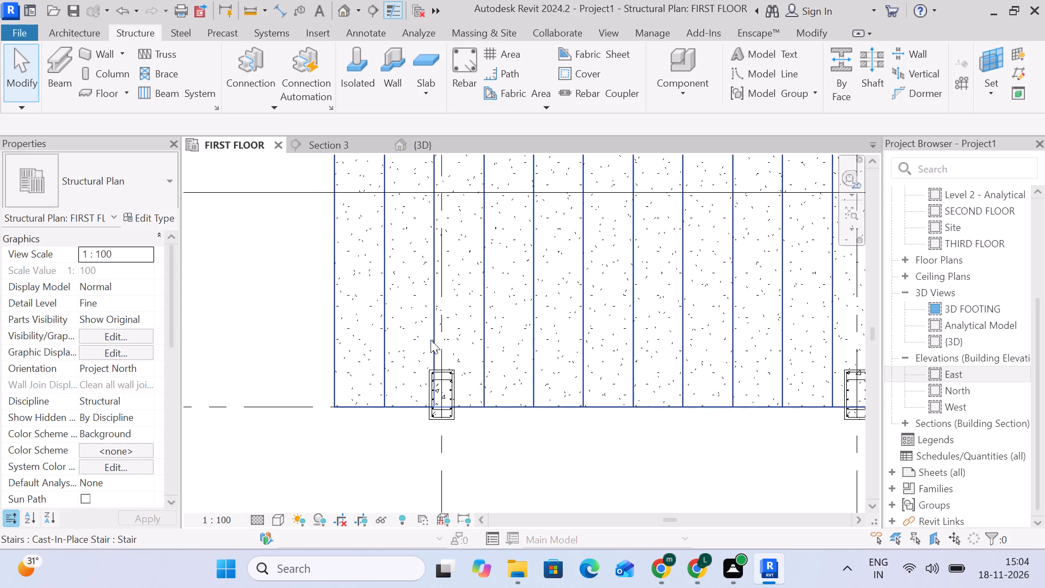
pyautogui.moveTo(403, 456); pyautogui.dragTo(297, 291)
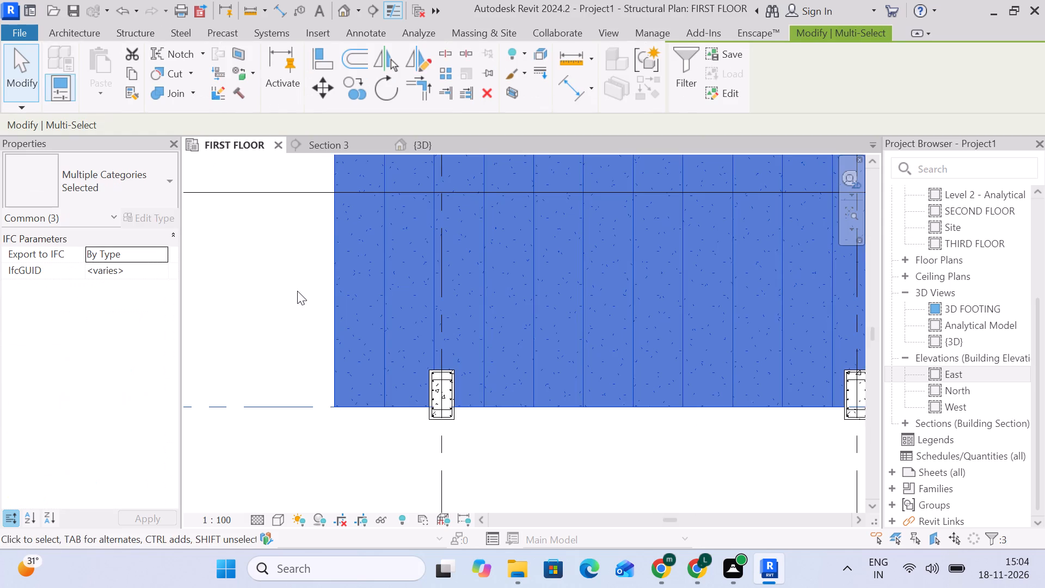
pyautogui.click(683, 65)
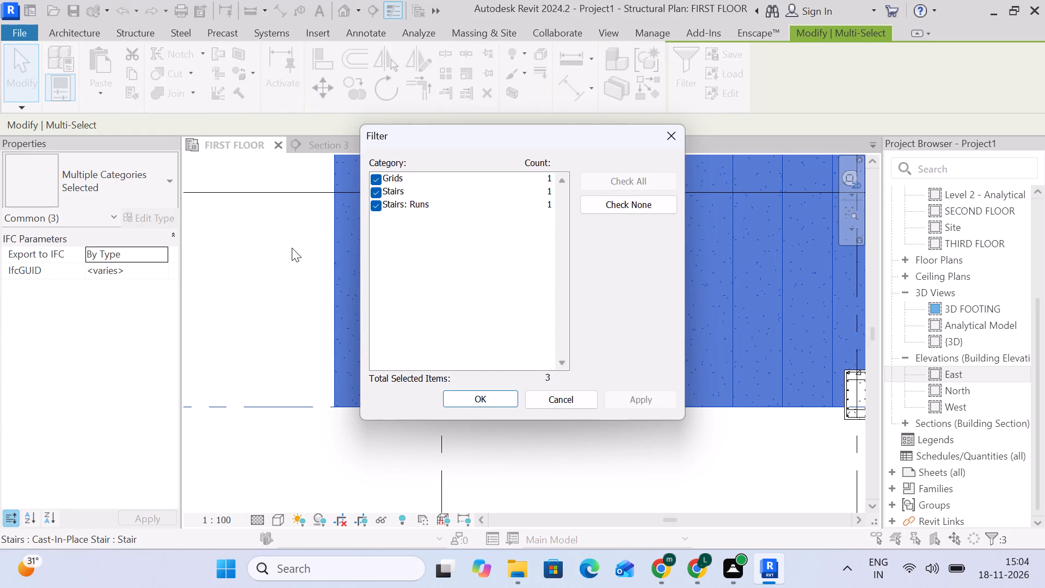
pyautogui.click(668, 138)
pyautogui.scroll(-5, 467, 344)
pyautogui.click(545, 417)
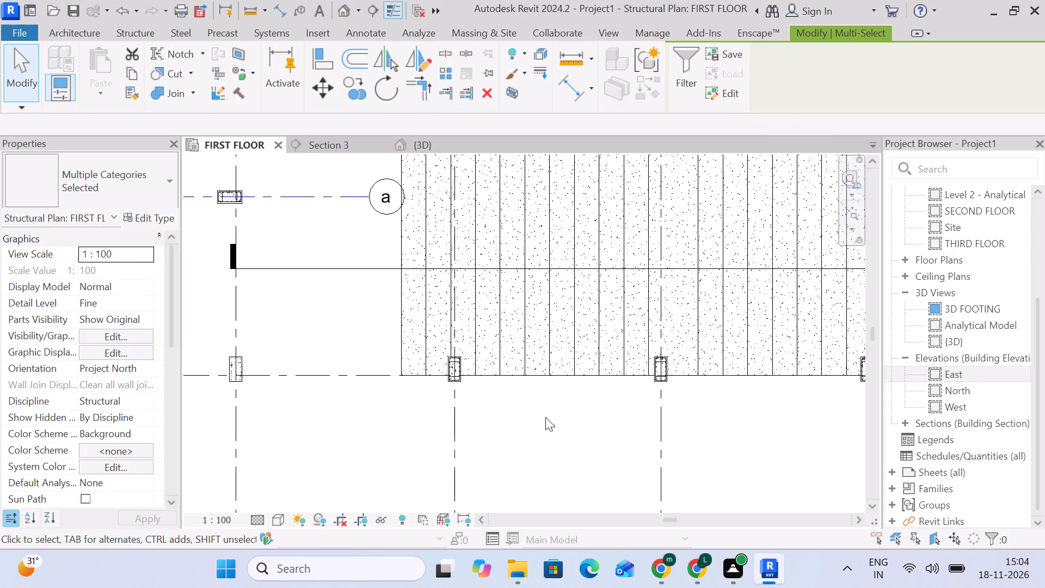
pyautogui.scroll(-10, 562, 402)
pyautogui.scroll(10, 520, 283)
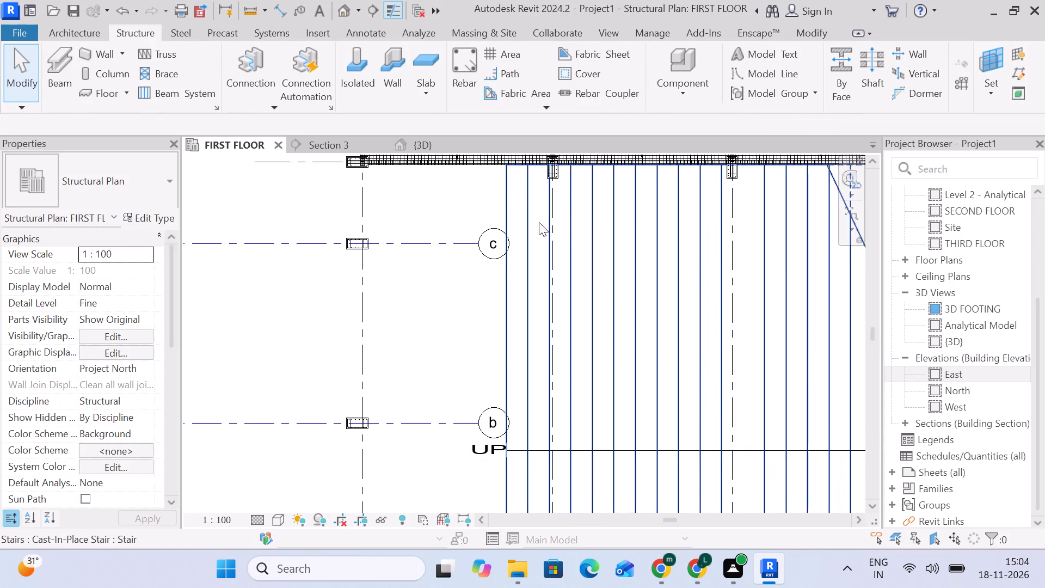
pyautogui.scroll(-5, 656, 267)
pyautogui.moveTo(656, 267); pyautogui.dragTo(438, 245, button='middle')
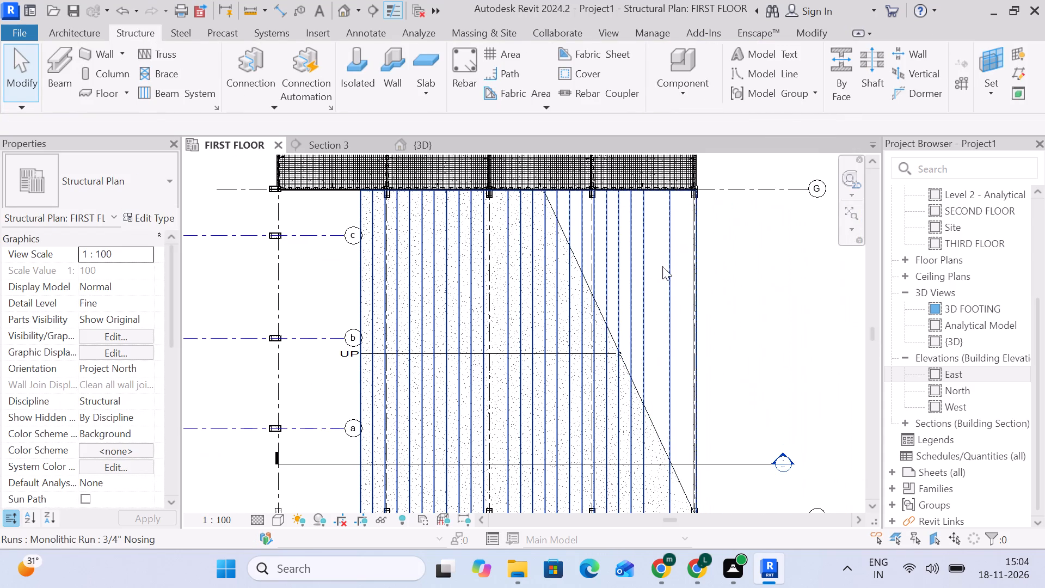
pyautogui.scroll(-5, 638, 293)
# Select the first step's six rebar sets in Section 3 and show them unobscured in the FIRST FLOOR, Analytical Model and {3D} views.
pyautogui.click(332, 142)
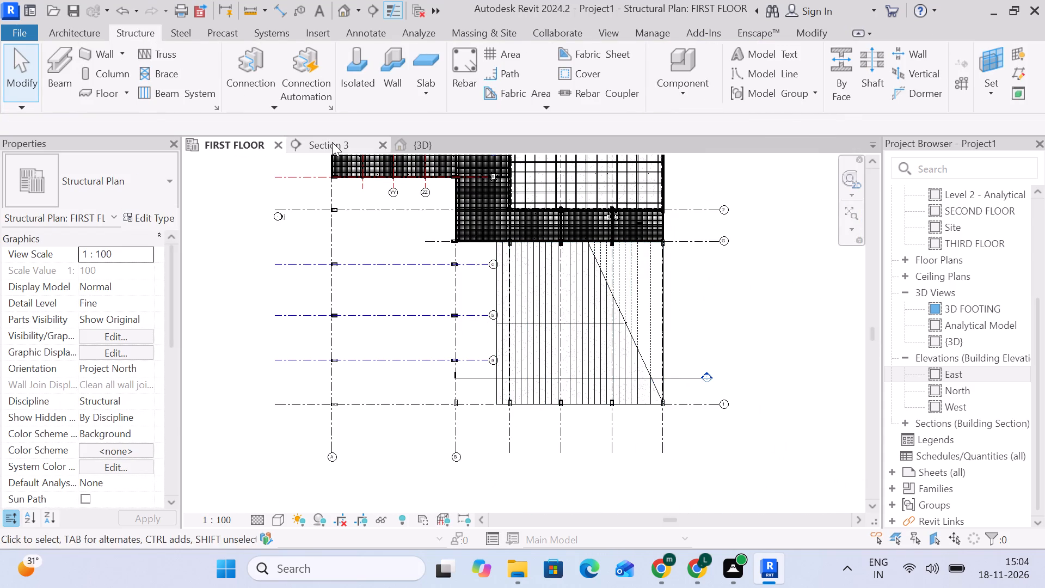
pyautogui.scroll(-17, 405, 281)
pyautogui.scroll(7, 405, 267)
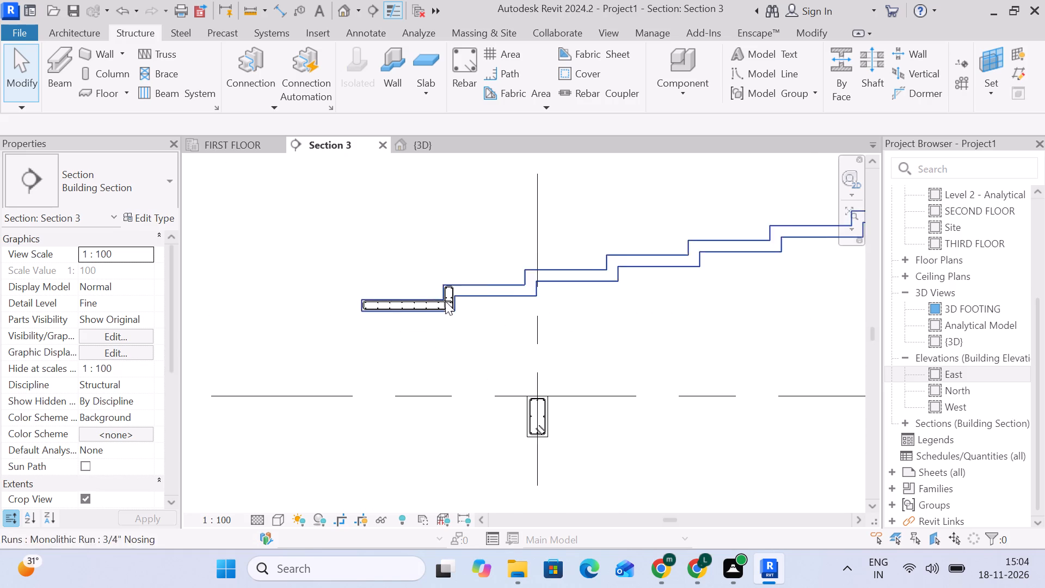
pyautogui.scroll(3, 472, 354)
pyautogui.moveTo(272, 220); pyautogui.dragTo(476, 332)
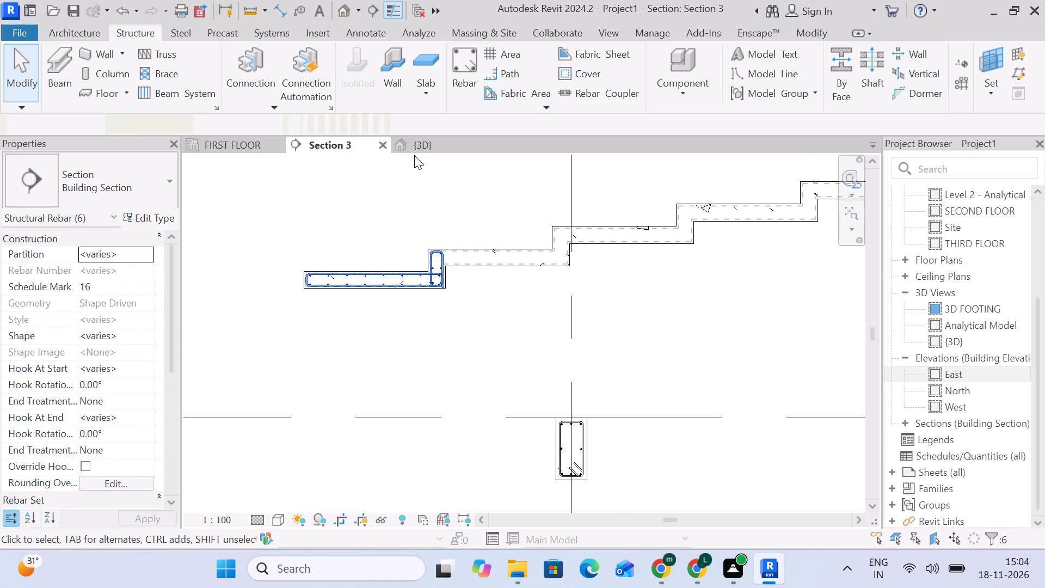
pyautogui.click(222, 149)
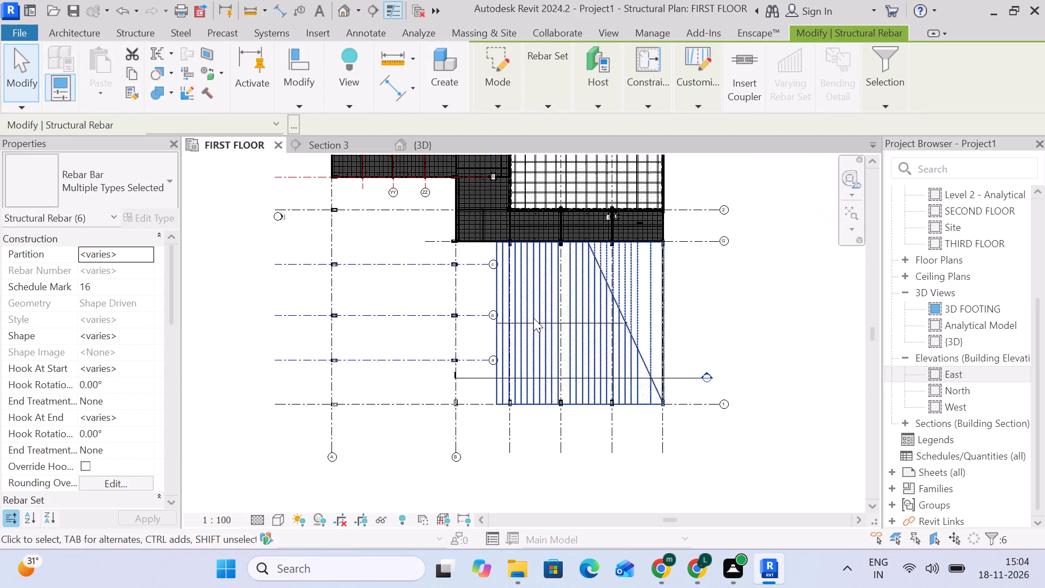
pyautogui.scroll(-5, 99, 294)
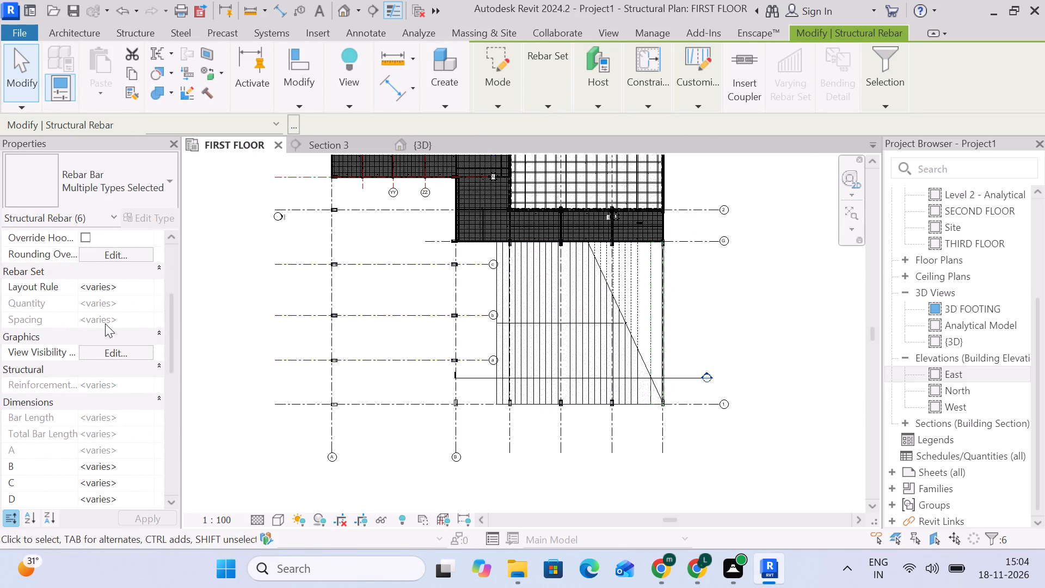
pyautogui.click(119, 353)
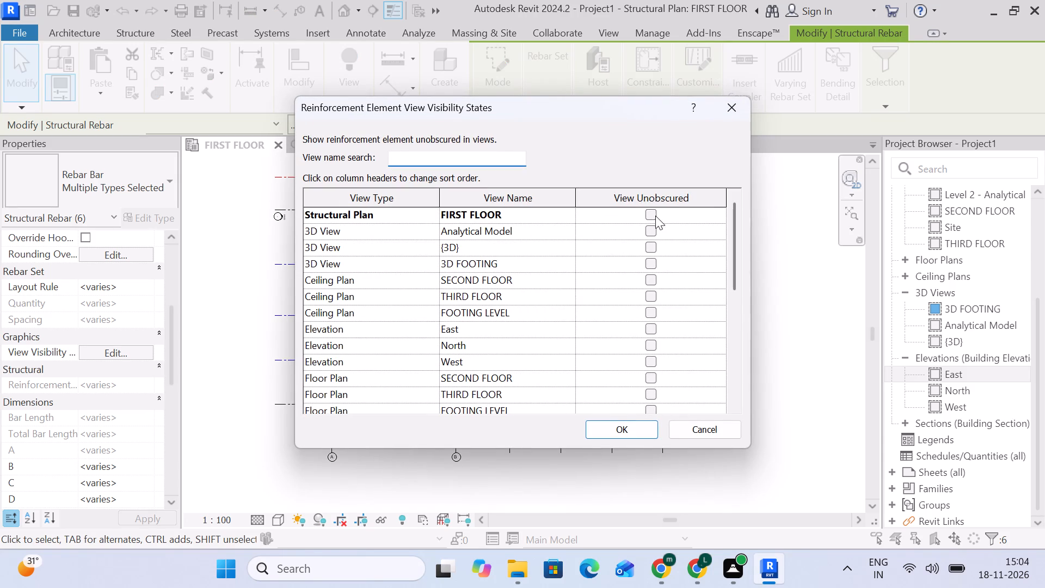
pyautogui.click(655, 216)
pyautogui.click(651, 232)
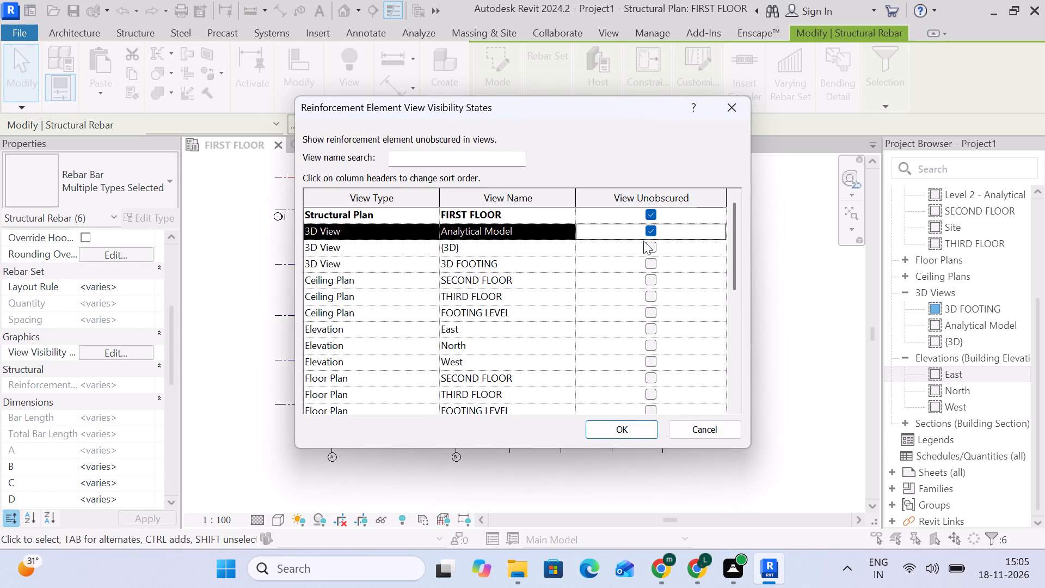
pyautogui.click(653, 244)
pyautogui.click(622, 422)
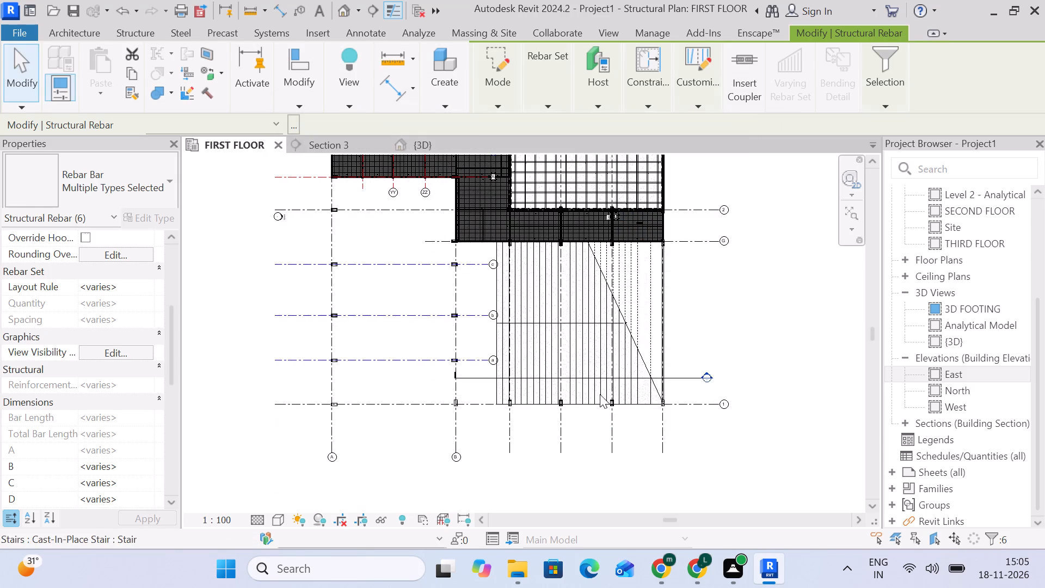
# Examine the stair in the FIRST FLOOR plan to check how the selected rebar sets are displayed.
pyautogui.scroll(6, 659, 346)
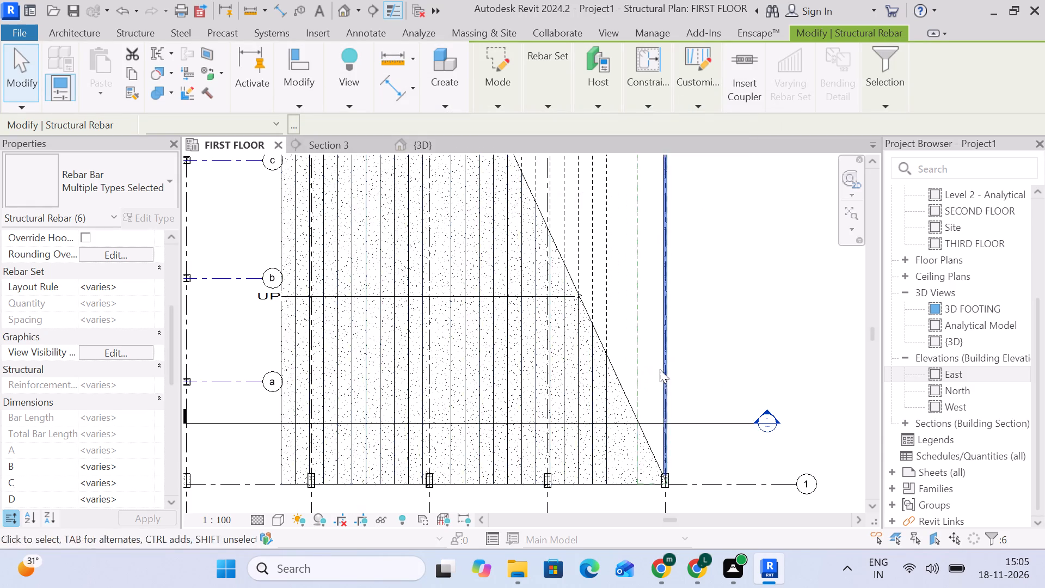
pyautogui.scroll(5, 319, 455)
pyautogui.scroll(5, 274, 454)
pyautogui.moveTo(297, 427); pyautogui.dragTo(414, 240, button='middle')
pyautogui.scroll(4, 358, 301)
pyautogui.scroll(-15, 363, 300)
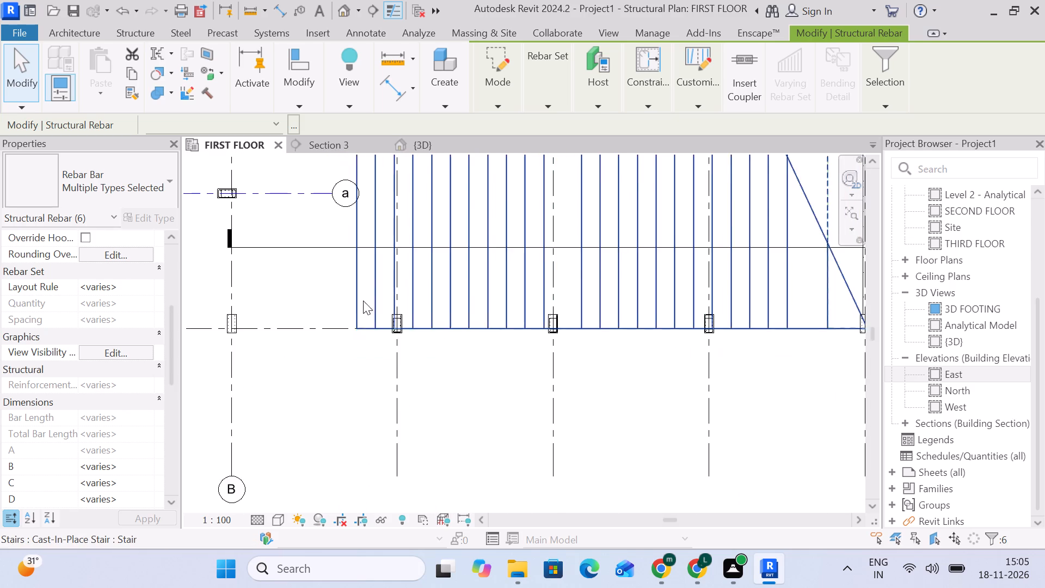
pyautogui.scroll(-7, 363, 301)
pyautogui.scroll(-1, 426, 287)
pyautogui.scroll(5, 472, 263)
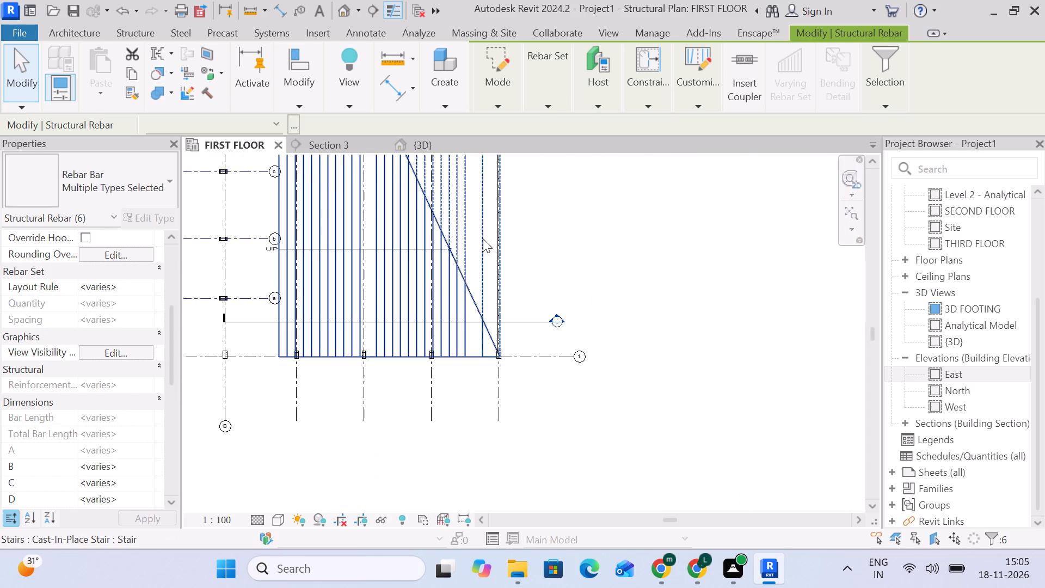
# Return to Section 3 and check the layout settings of the riser's 10M tie set and its outer 13M bar set.
pyautogui.click(333, 142)
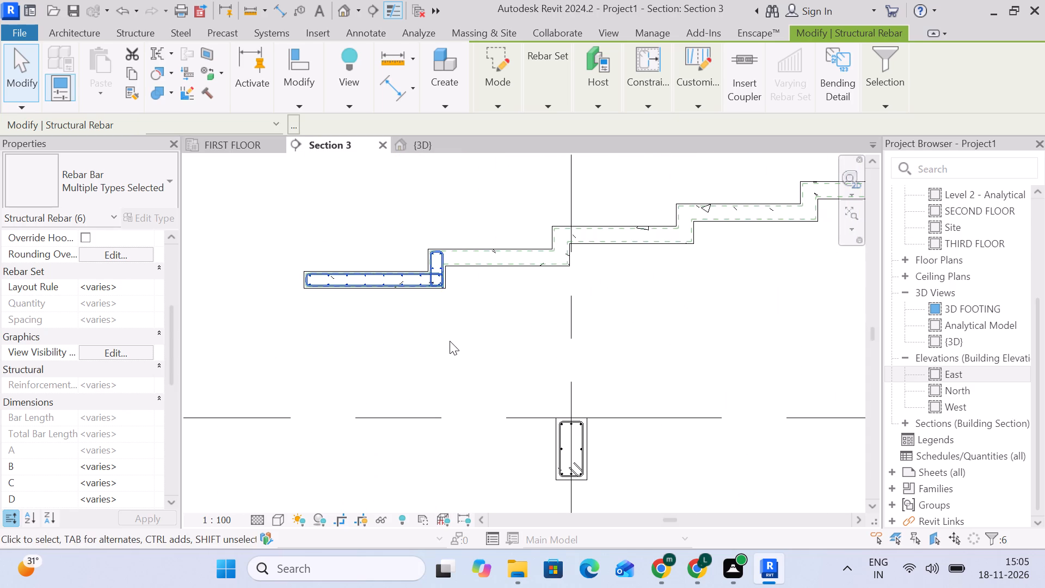
pyautogui.click(450, 341)
pyautogui.scroll(5, 462, 255)
pyautogui.moveTo(504, 342); pyautogui.dragTo(457, 346, button='middle')
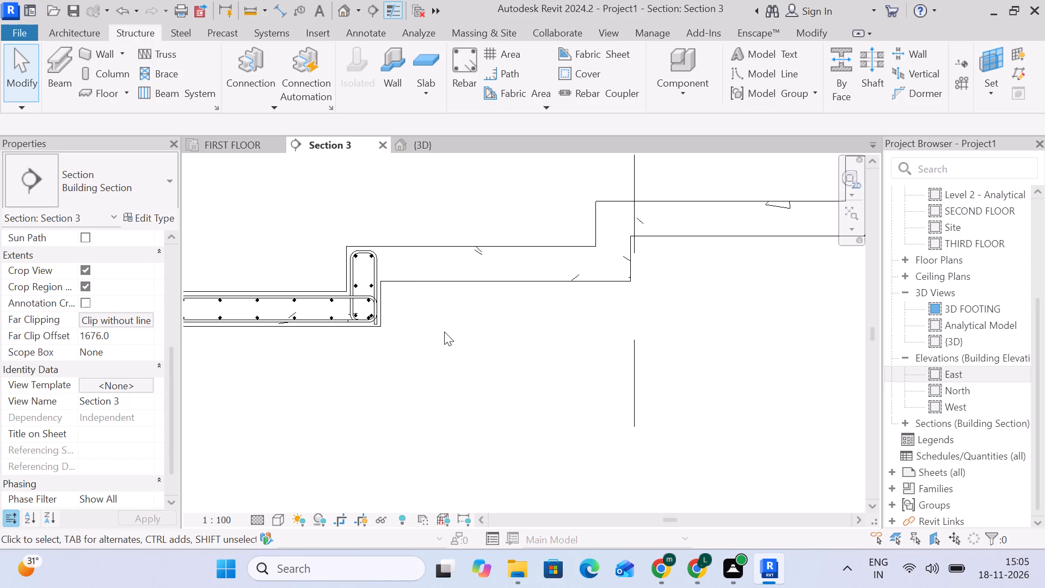
pyautogui.scroll(-3, 451, 341)
pyautogui.moveTo(454, 341); pyautogui.dragTo(530, 318, button='middle')
pyautogui.moveTo(261, 220); pyautogui.dragTo(380, 350)
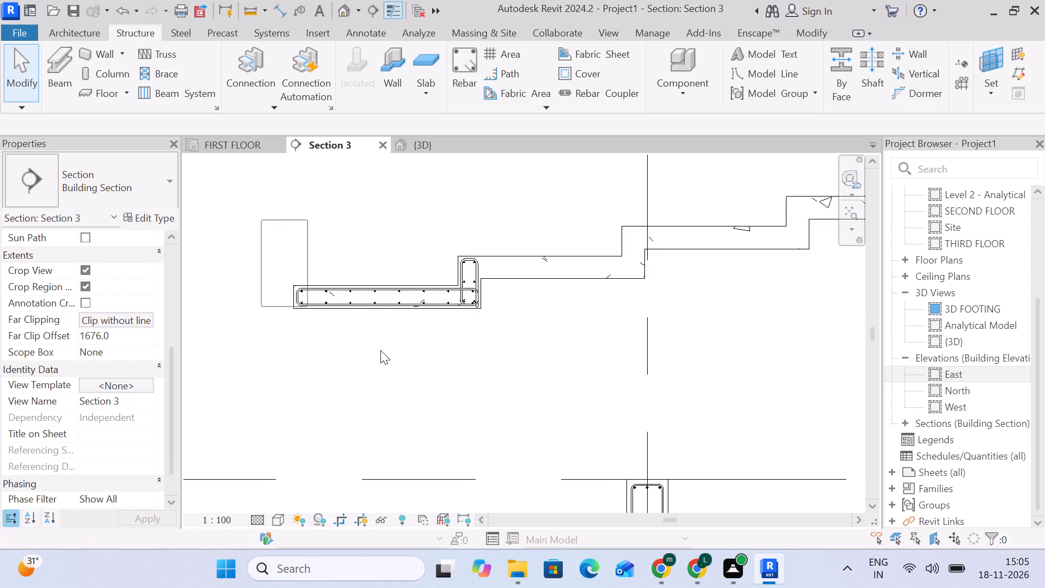
pyautogui.moveTo(380, 350); pyautogui.dragTo(268, 283)
pyautogui.moveTo(268, 283); pyautogui.dragTo(267, 281)
pyautogui.scroll(10, 485, 261)
pyautogui.click(478, 278)
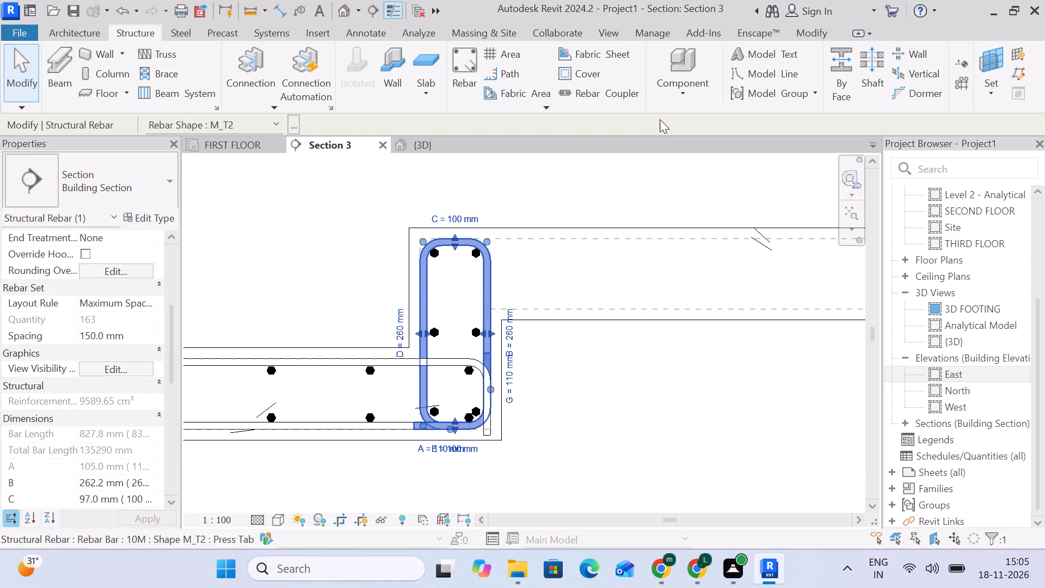
pyautogui.moveTo(717, 94); pyautogui.dragTo(722, 95)
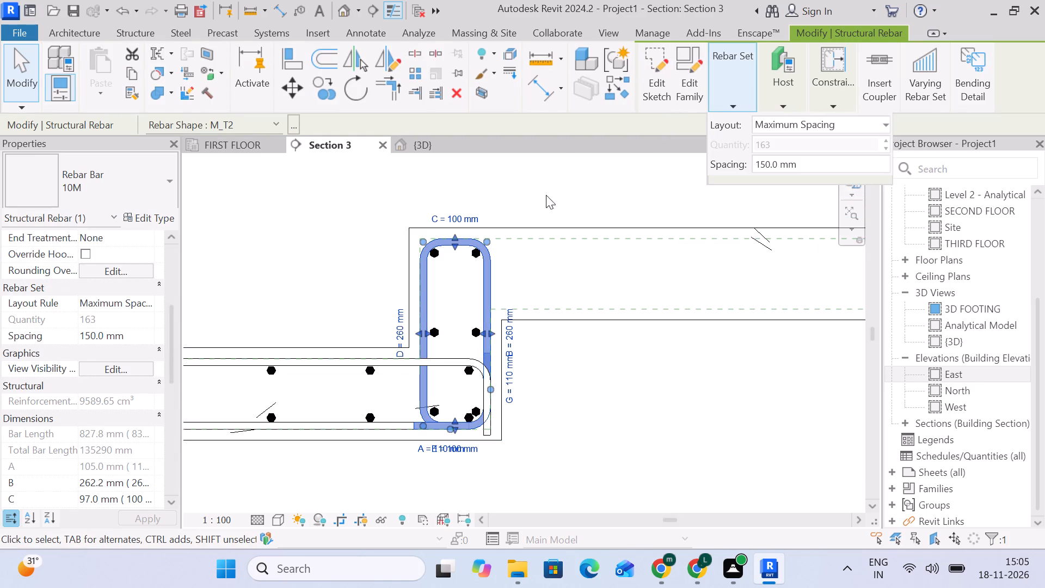
pyautogui.click(546, 195)
pyautogui.click(436, 326)
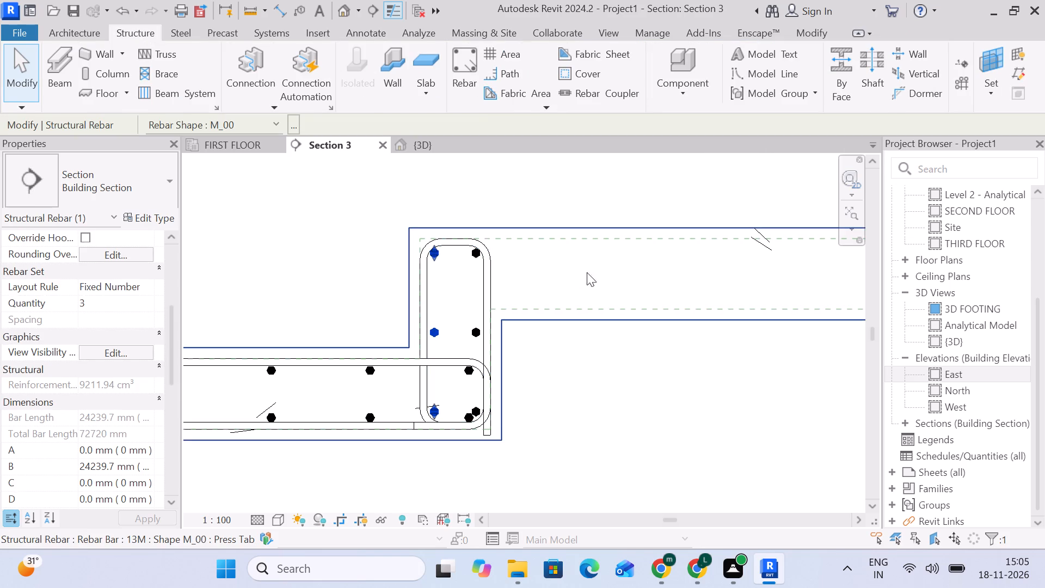
pyautogui.click(496, 187)
# Select the first step's six rebar sets and start a multiple copy from its outer tread corner, placing one on the second step.
pyautogui.scroll(-4, 382, 291)
pyautogui.moveTo(397, 306); pyautogui.dragTo(577, 286, button='middle')
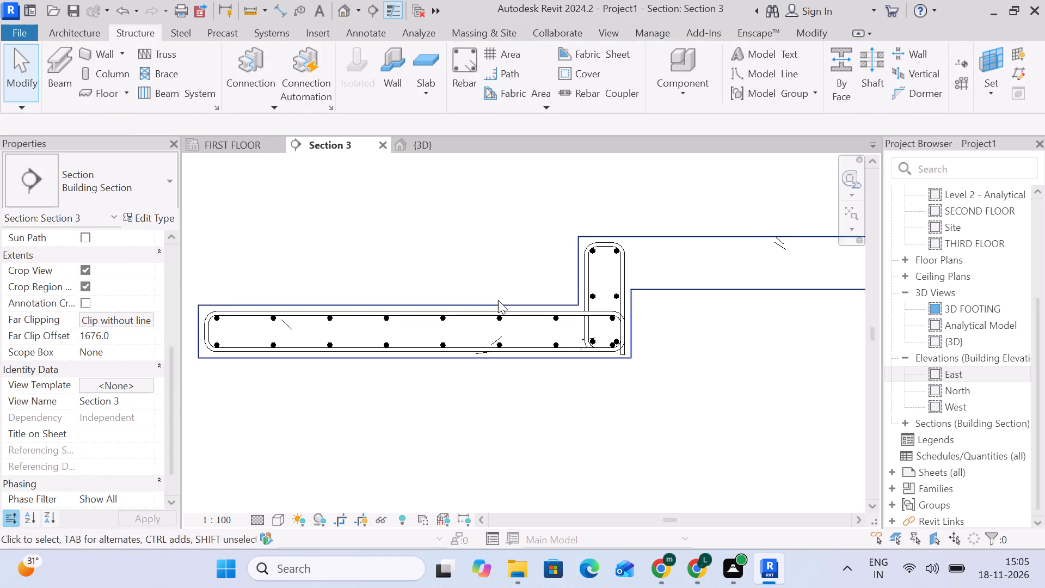
pyautogui.scroll(-4, 498, 300)
pyautogui.moveTo(294, 211); pyautogui.dragTo(588, 357)
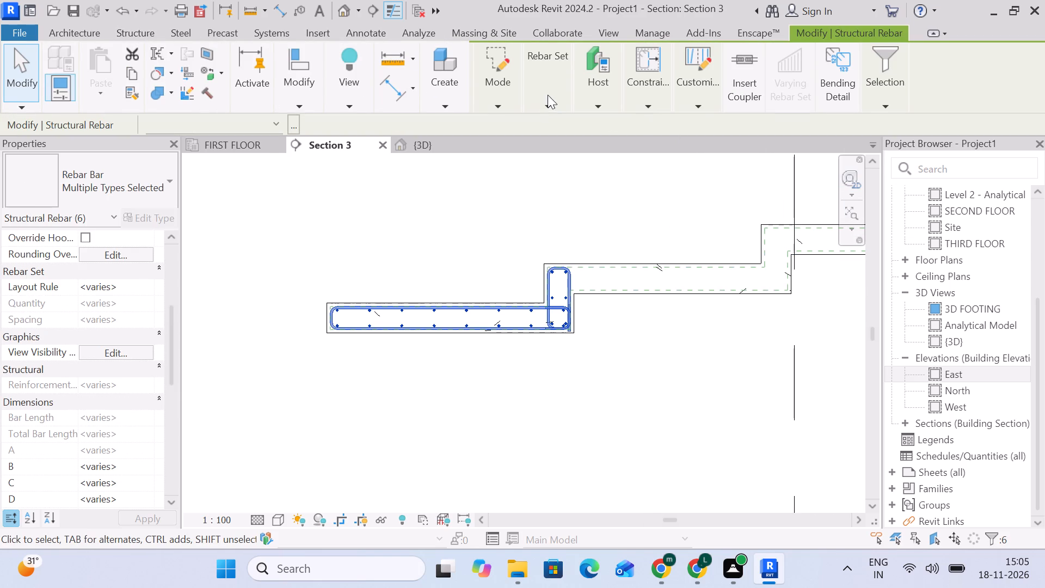
pyautogui.click(548, 95)
pyautogui.click(549, 94)
pyautogui.click(544, 106)
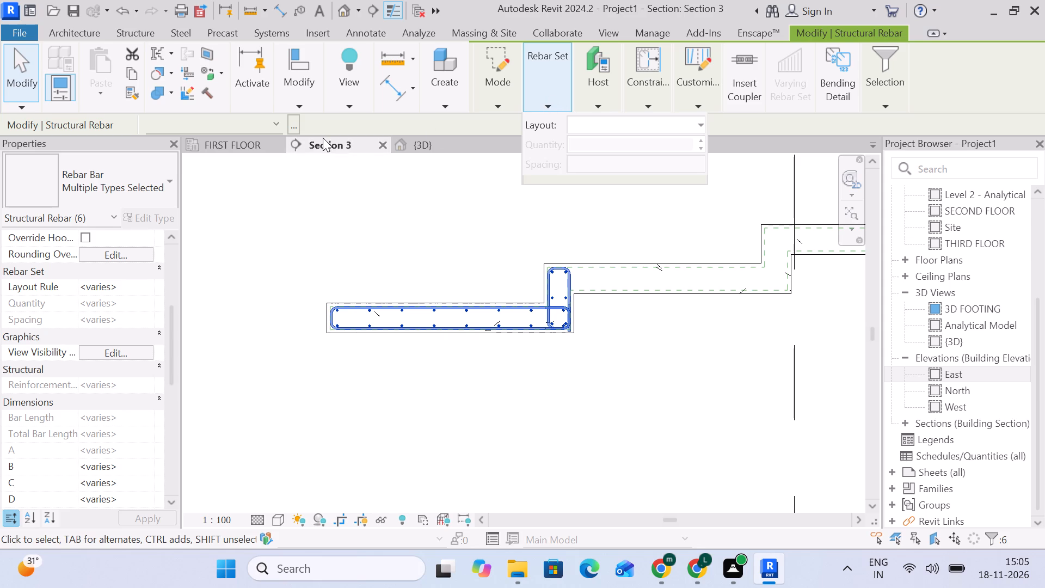
pyautogui.click(306, 107)
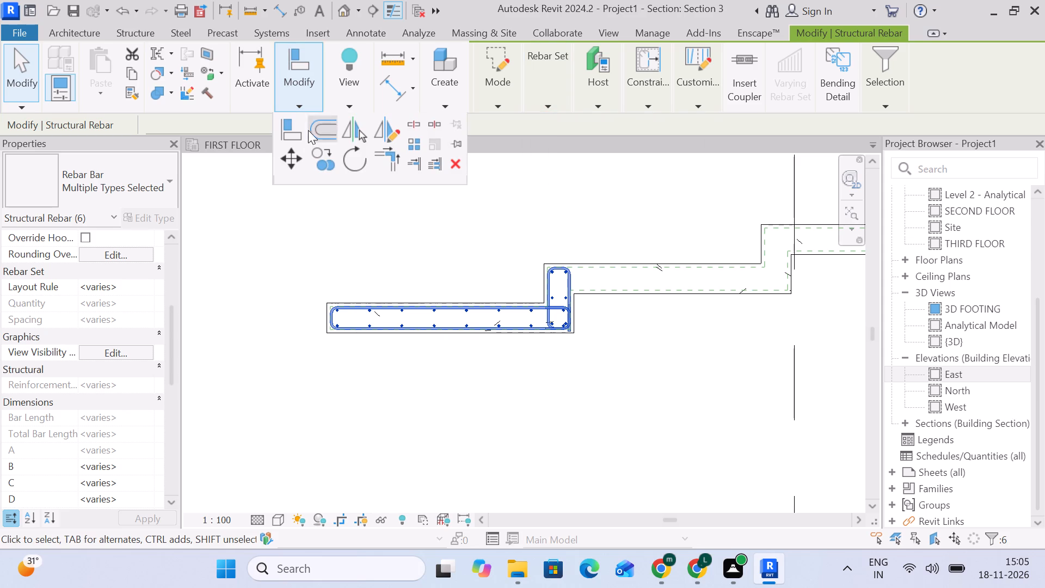
pyautogui.click(325, 163)
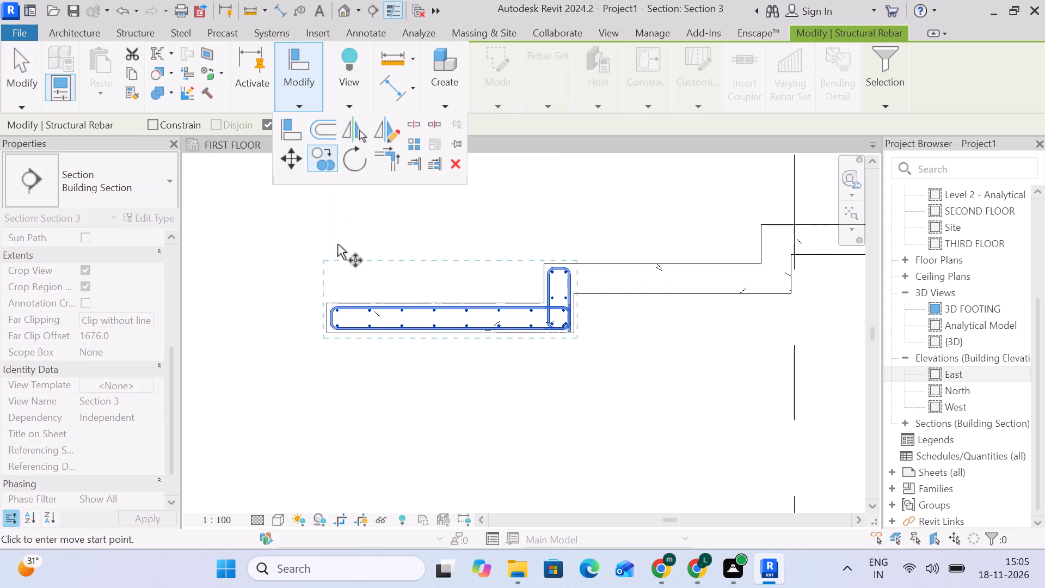
pyautogui.scroll(5, 333, 295)
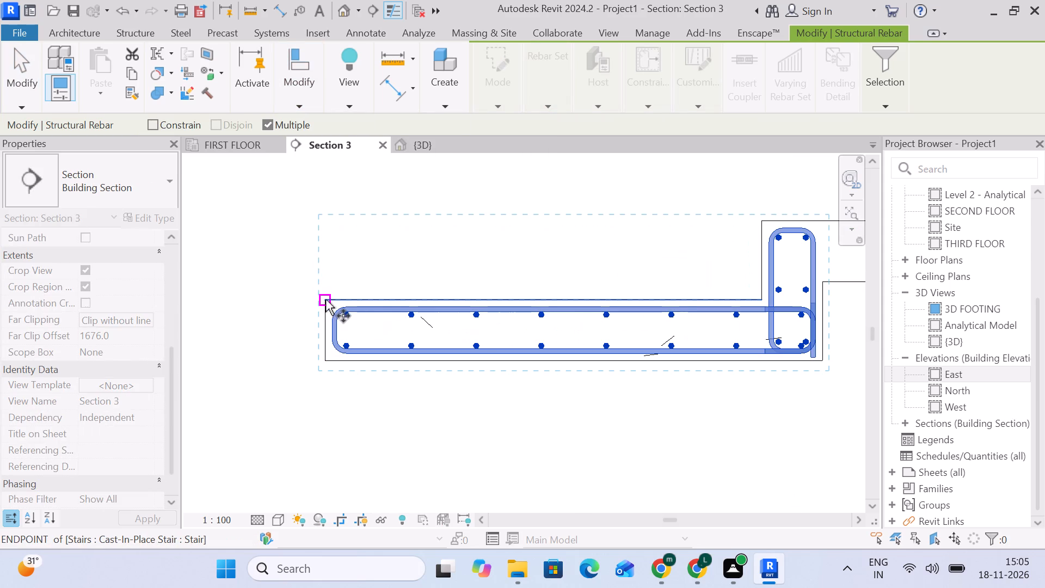
pyautogui.click(325, 299)
pyautogui.moveTo(493, 237); pyautogui.dragTo(162, 294, button='middle')
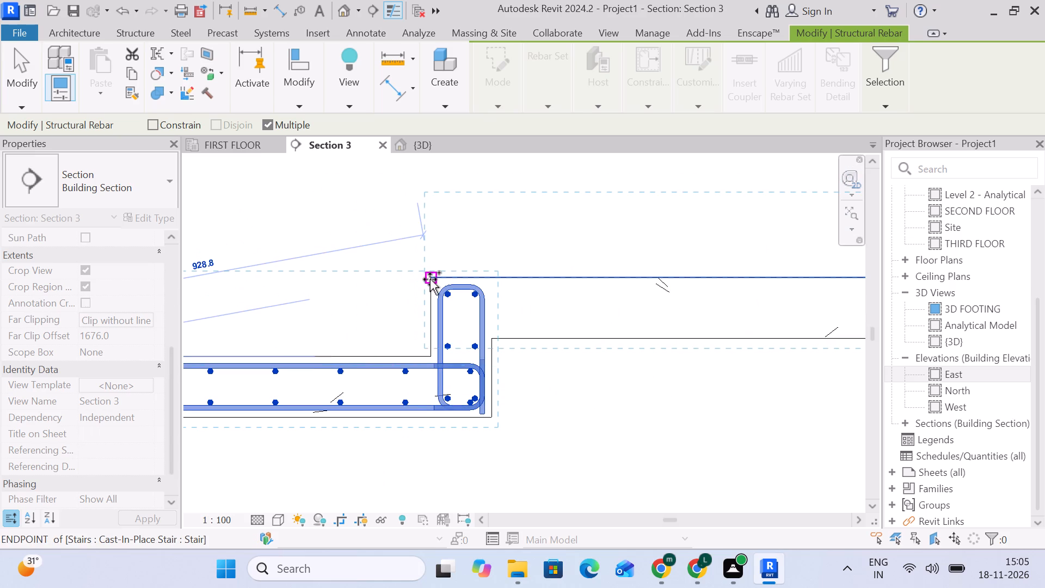
pyautogui.click(430, 279)
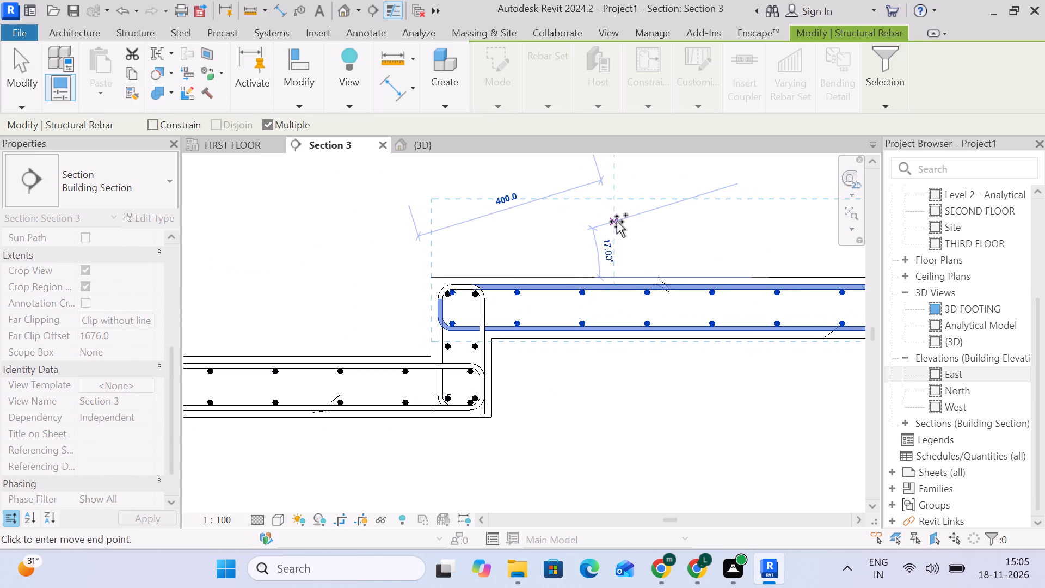
# Place five more copies of the rebar sets on the following steps up the flight, snapping each to its tread's corner endpoint.
pyautogui.moveTo(620, 221); pyautogui.dragTo(259, 262, button='middle')
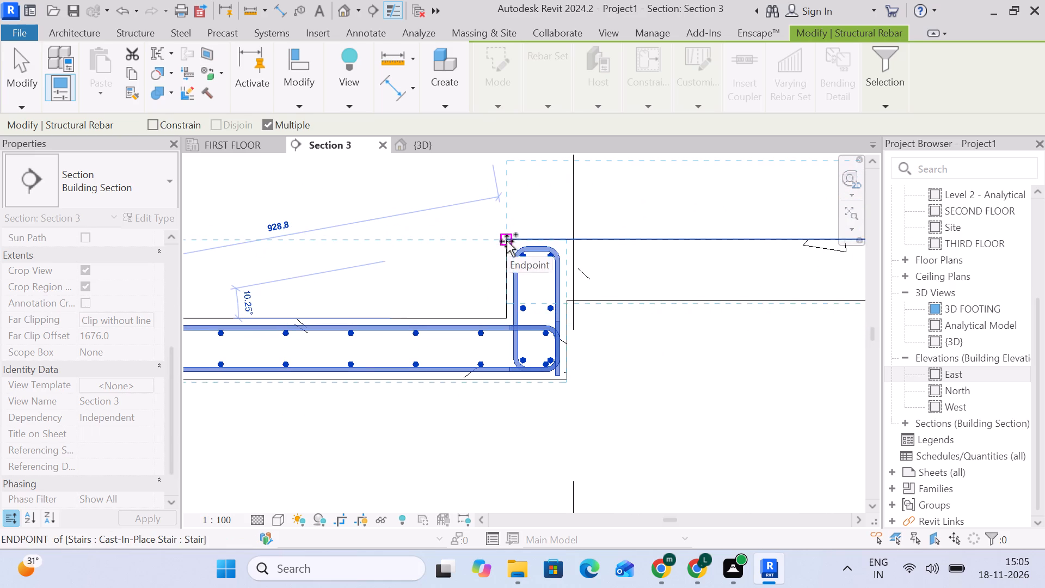
pyautogui.click(507, 241)
pyautogui.moveTo(654, 209); pyautogui.dragTo(234, 276, button='middle')
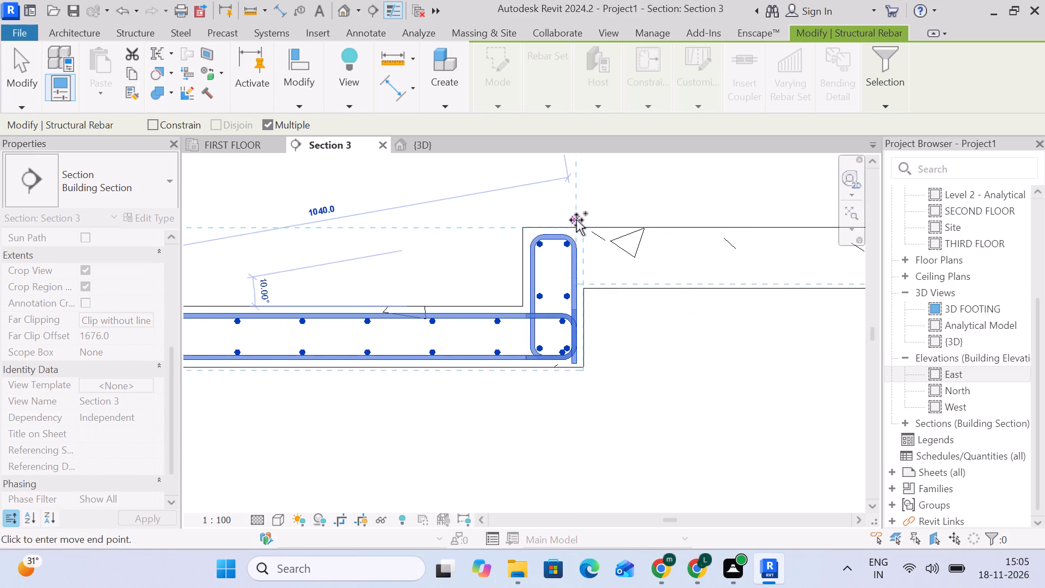
pyautogui.click(521, 225)
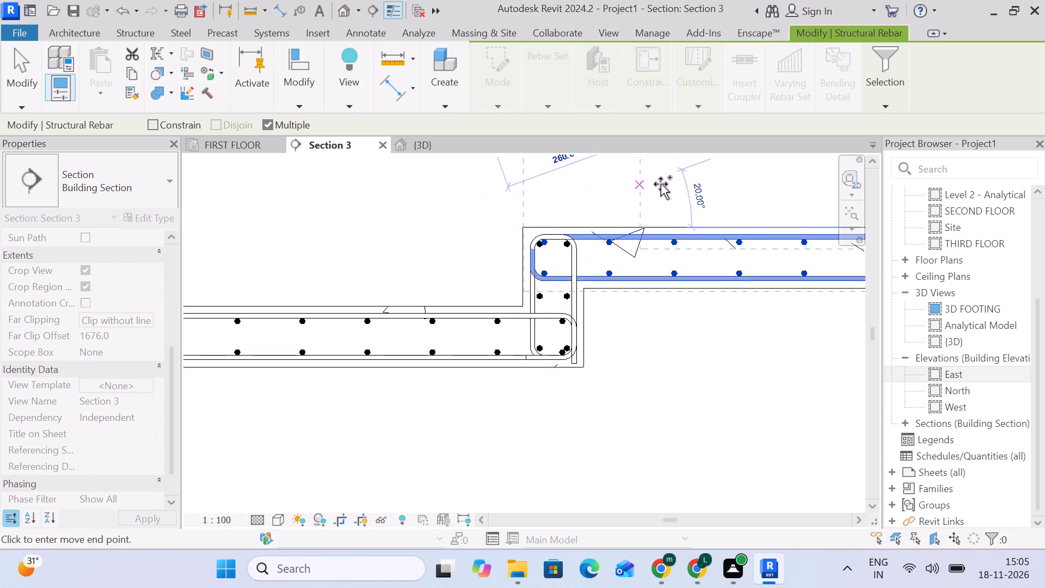
pyautogui.scroll(-2, 667, 186)
pyautogui.moveTo(673, 191); pyautogui.dragTo(300, 301, button='middle')
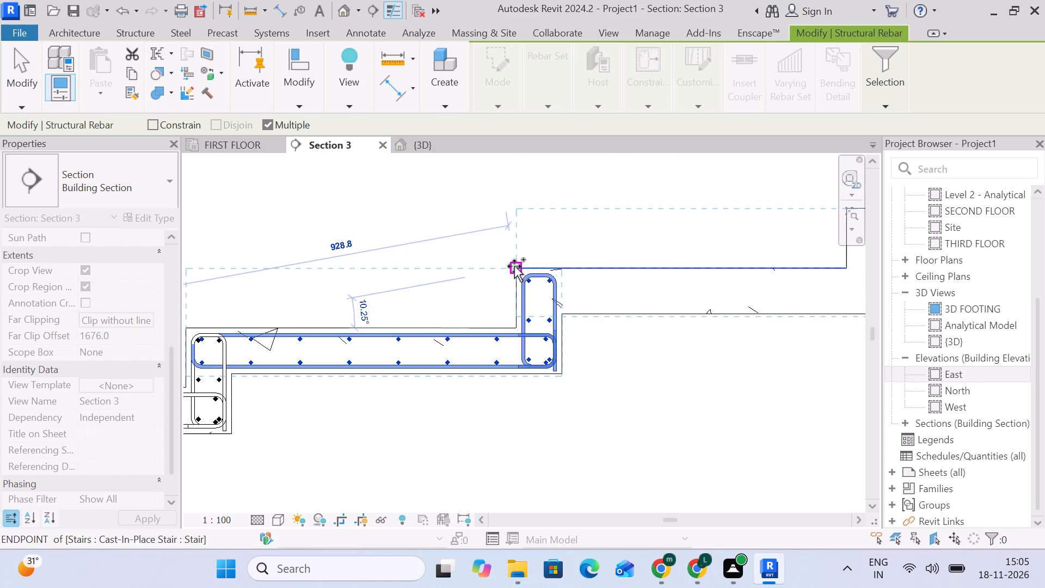
pyautogui.click(514, 266)
pyautogui.moveTo(645, 215); pyautogui.dragTo(294, 318, button='middle')
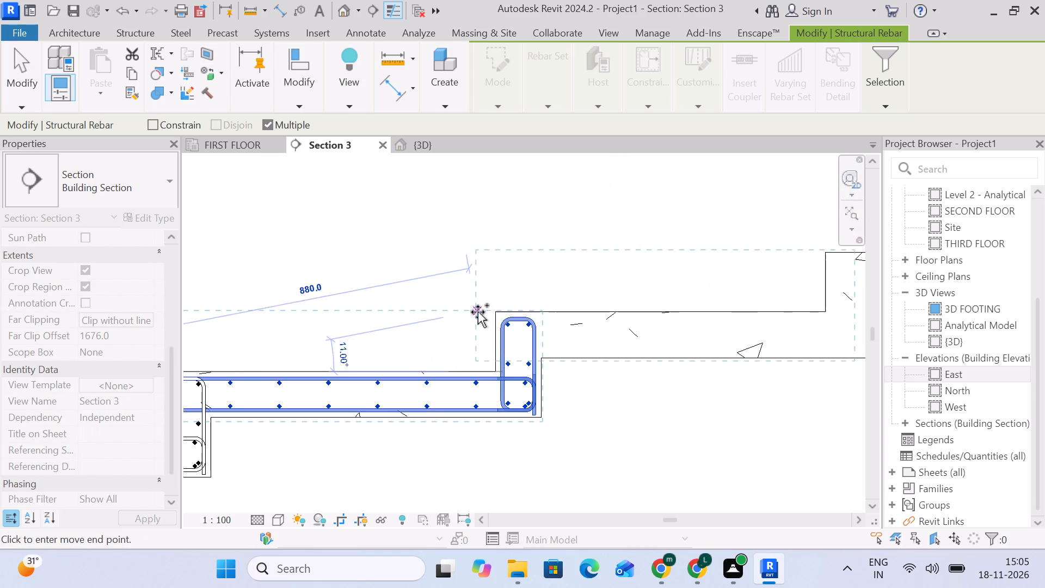
pyautogui.click(494, 310)
pyautogui.moveTo(600, 247); pyautogui.dragTo(249, 306, button='middle')
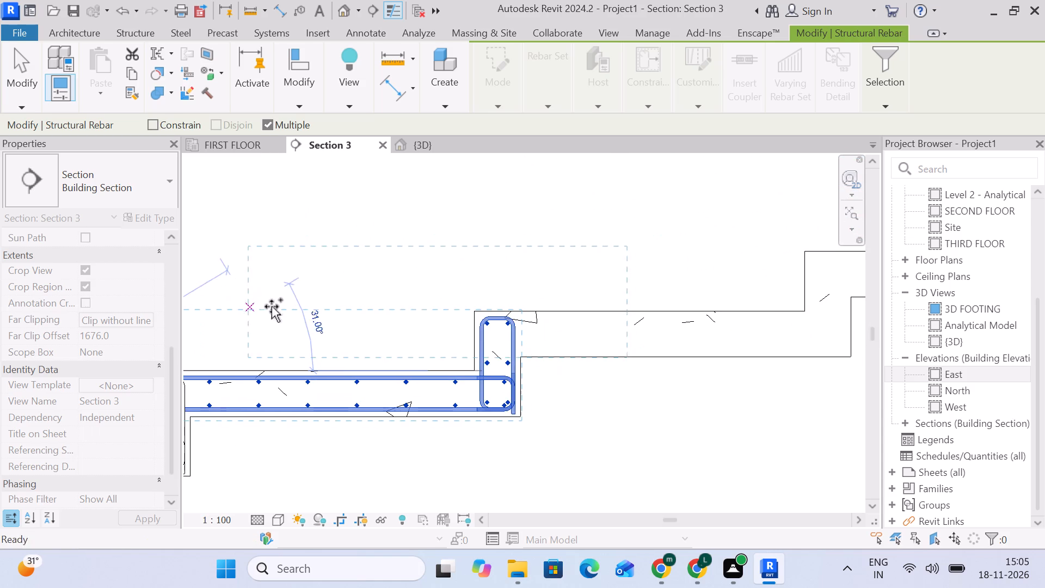
pyautogui.click(476, 314)
# Continue copying the rebar sets onto the next four steps, placing the last at the start of the wide landing tread.
pyautogui.moveTo(592, 267); pyautogui.dragTo(524, 286, button='middle')
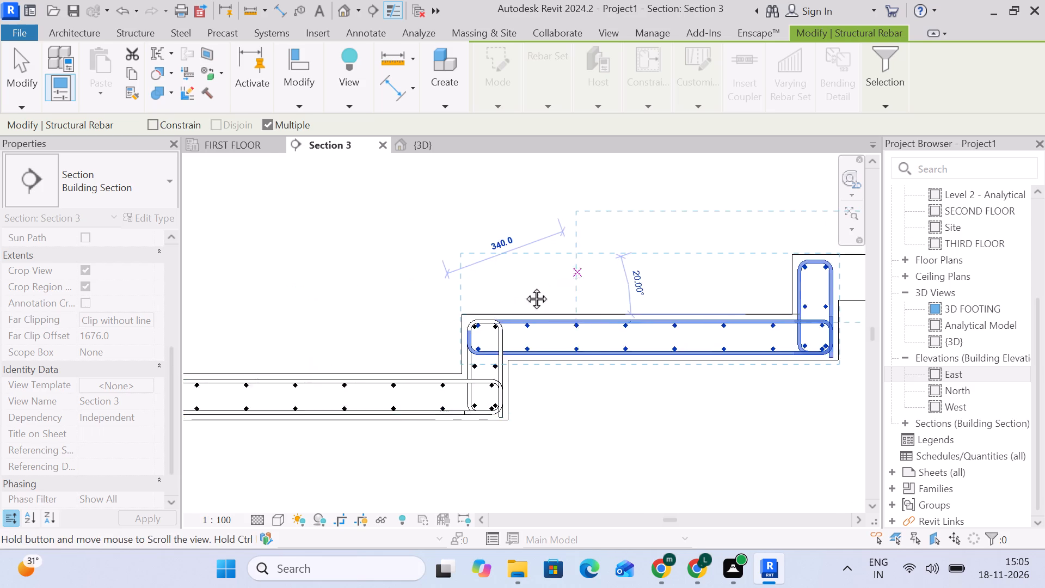
pyautogui.moveTo(524, 286); pyautogui.dragTo(244, 342, button='middle')
pyautogui.click(456, 324)
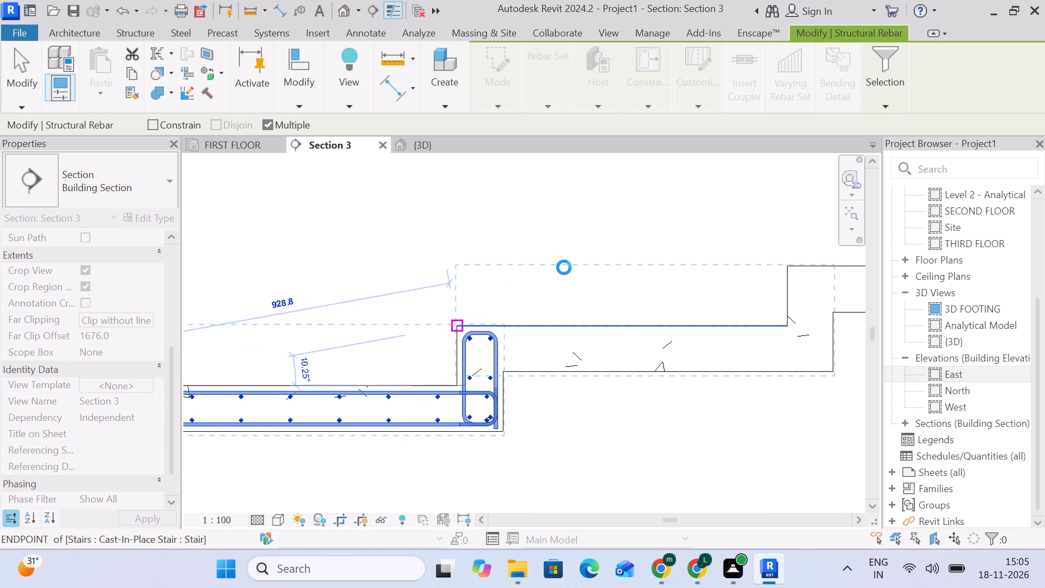
pyautogui.moveTo(586, 262); pyautogui.dragTo(218, 341, button='middle')
pyautogui.click(417, 345)
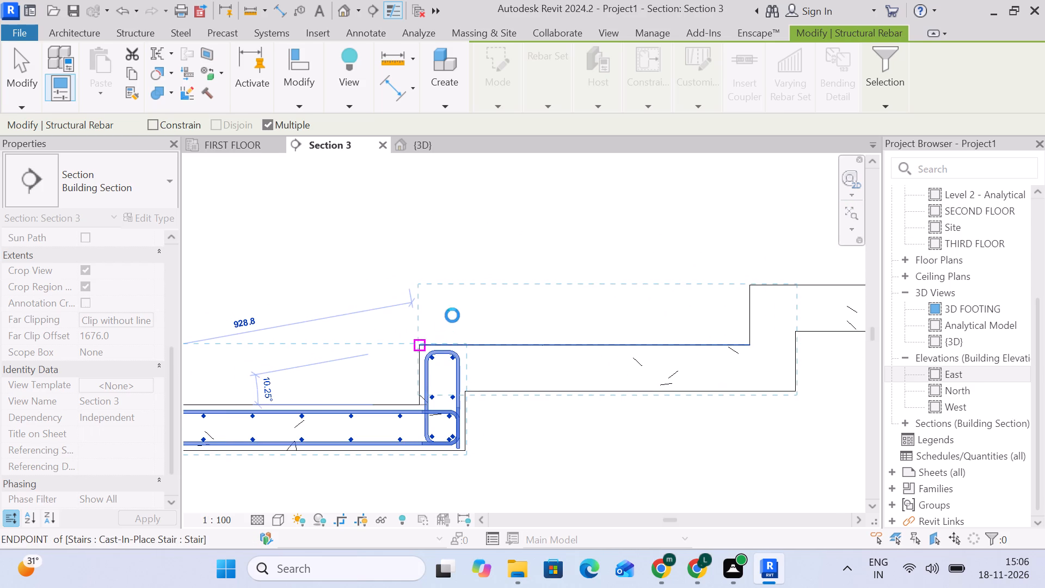
pyautogui.scroll(-2, 511, 286)
pyautogui.moveTo(500, 290); pyautogui.dragTo(205, 345, button='middle')
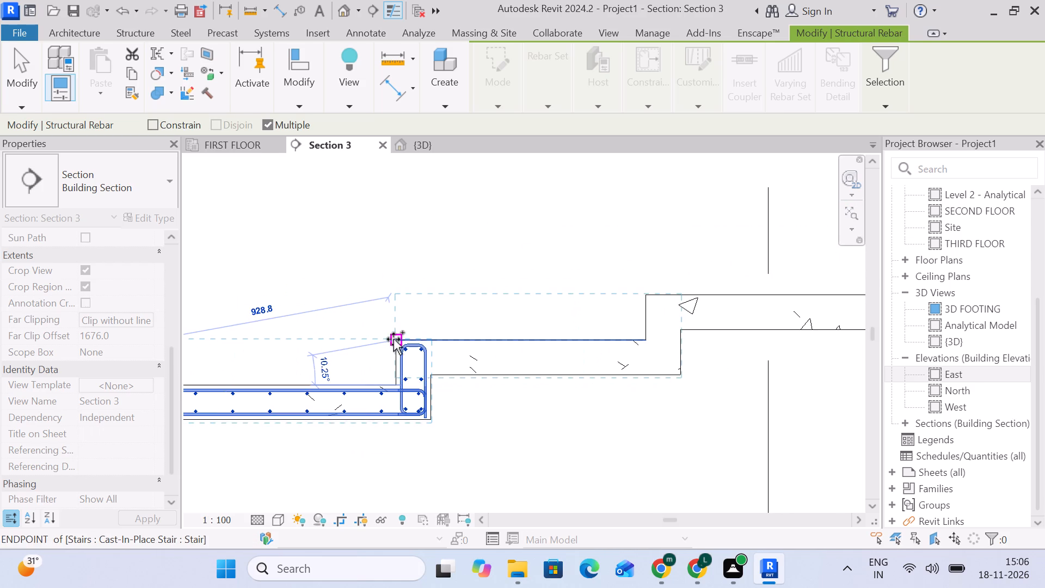
pyautogui.click(394, 339)
pyautogui.moveTo(499, 286); pyautogui.dragTo(251, 327, button='middle')
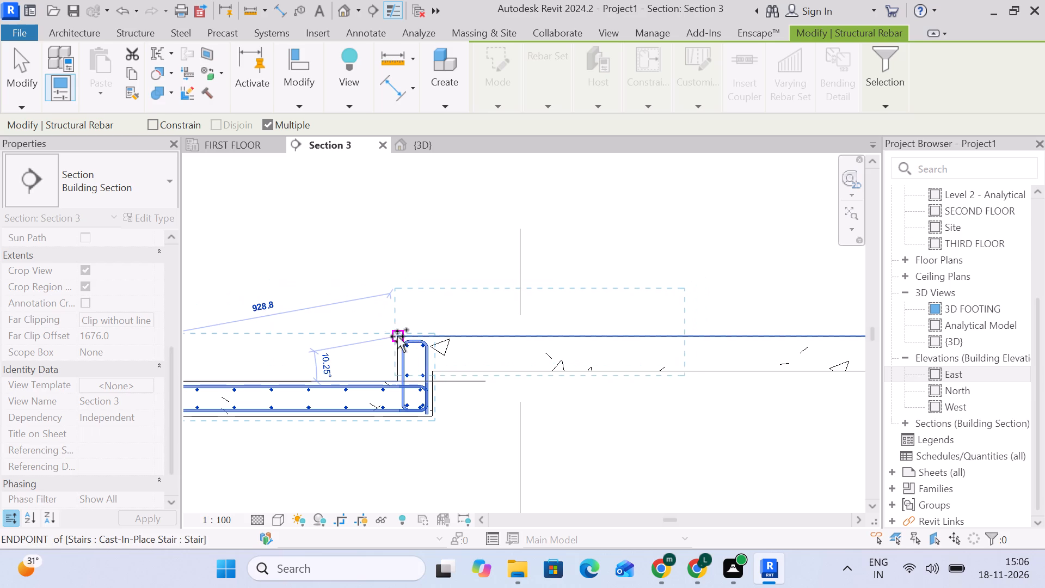
pyautogui.click(396, 337)
# Copy the rebar sets onto the first four steps above the wide landing tread, snapping each to the stair corner.
pyautogui.scroll(-3, 512, 289)
pyautogui.moveTo(506, 295); pyautogui.dragTo(273, 320, button='middle')
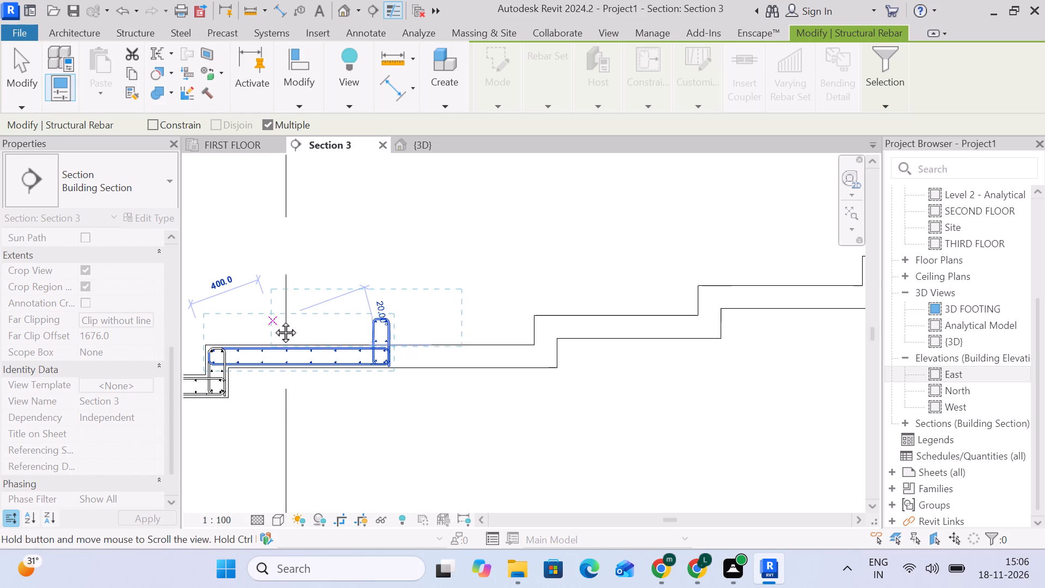
pyautogui.moveTo(273, 320); pyautogui.dragTo(273, 320, button='middle')
pyautogui.click(527, 317)
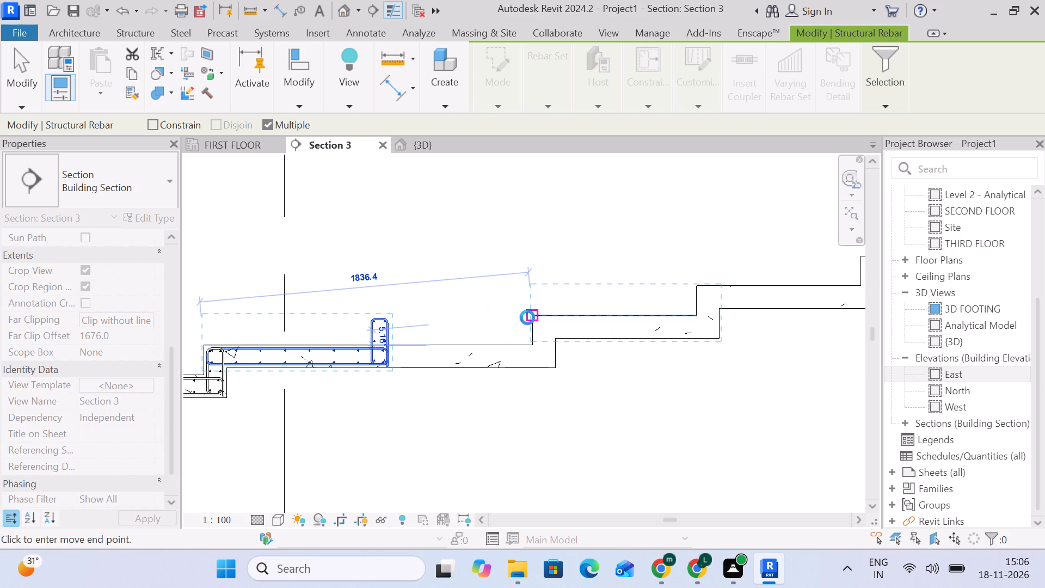
pyautogui.moveTo(555, 277); pyautogui.dragTo(217, 323, button='middle')
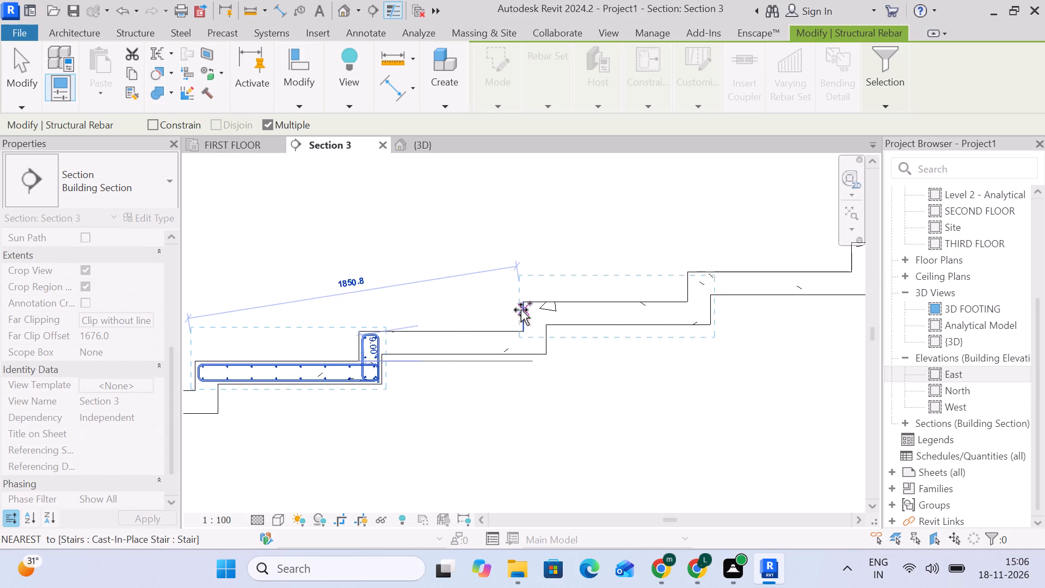
pyautogui.scroll(6, 355, 335)
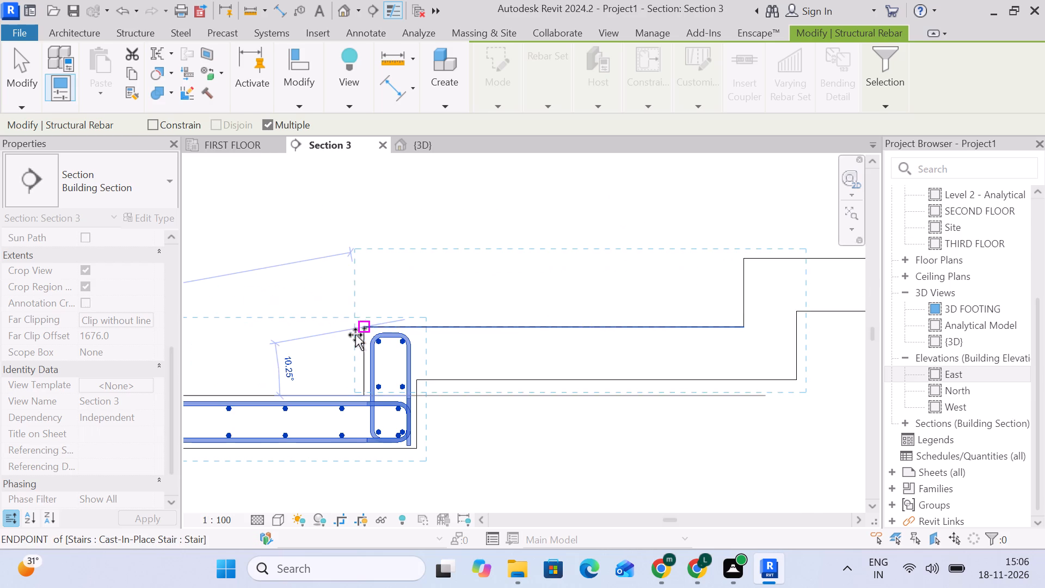
pyautogui.click(364, 329)
pyautogui.moveTo(476, 304); pyautogui.dragTo(192, 350, button='middle')
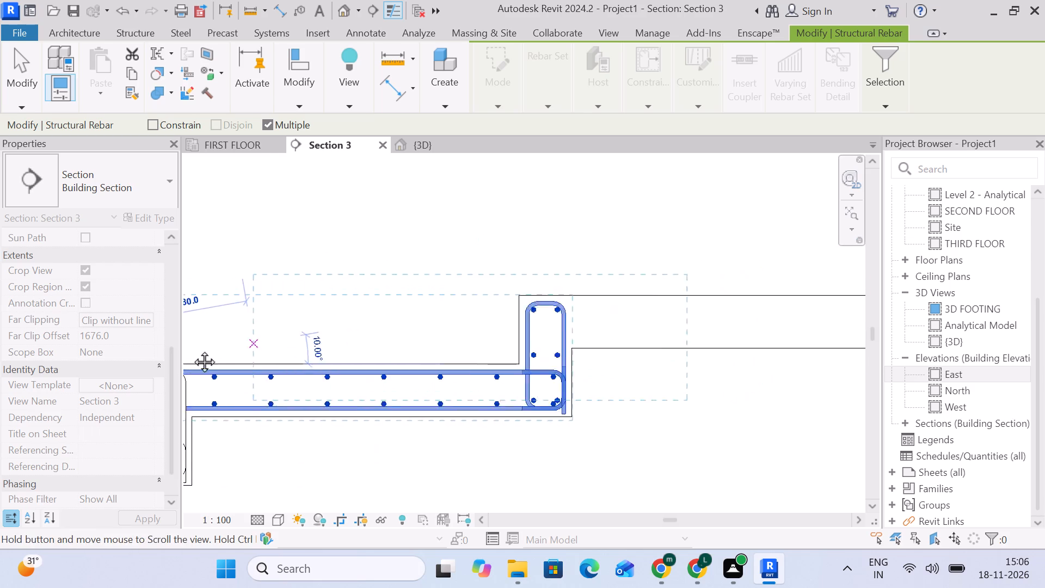
pyautogui.moveTo(192, 350); pyautogui.dragTo(191, 350, button='middle')
pyautogui.click(457, 301)
pyautogui.moveTo(568, 289); pyautogui.dragTo(324, 327, button='middle')
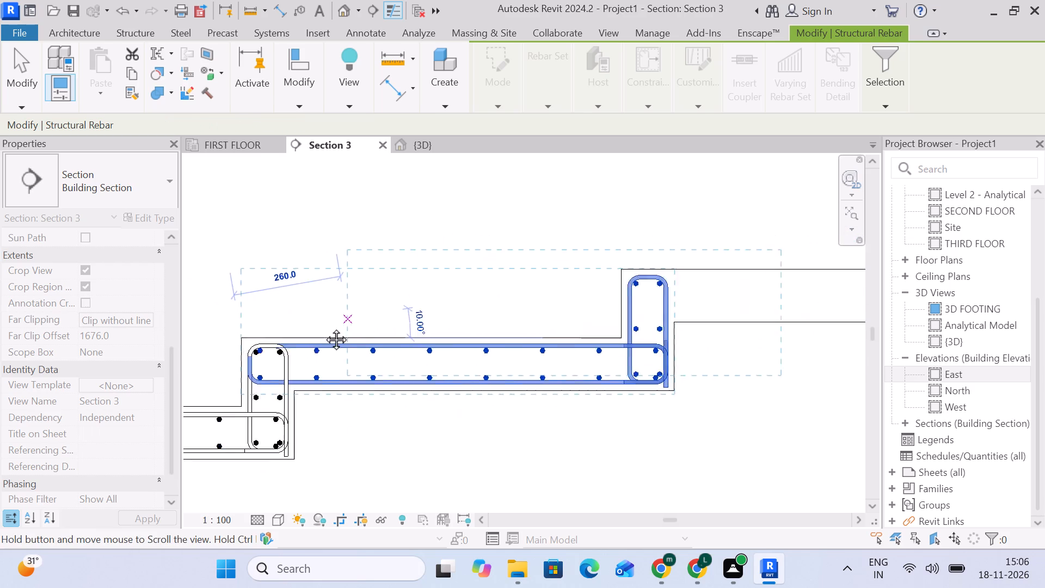
pyautogui.moveTo(324, 327); pyautogui.dragTo(307, 330, button='middle')
pyautogui.click(573, 277)
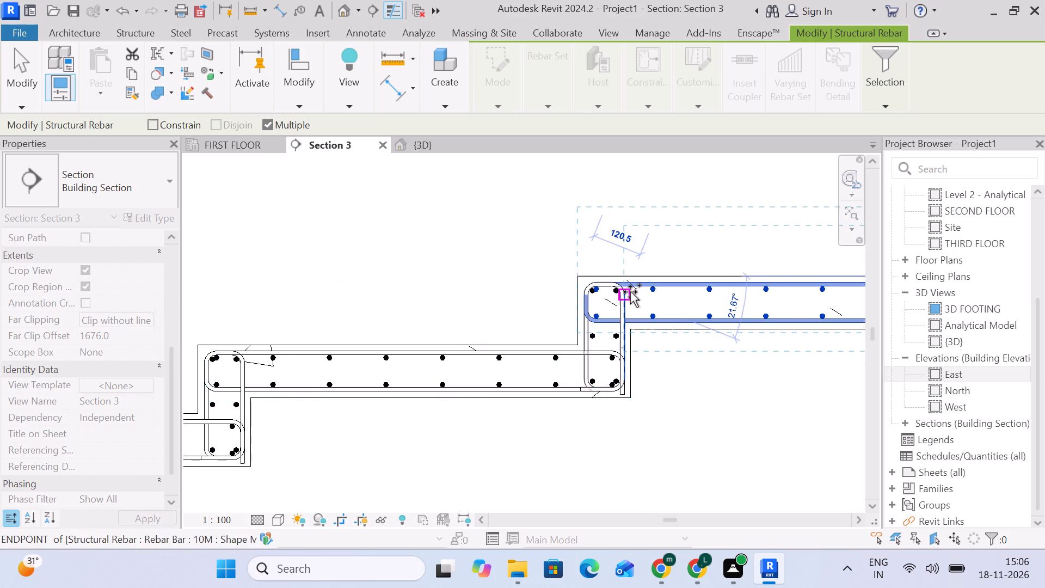
# Copy the rebar sets onto the next four steps of the upper flight at their tread corner endpoints.
pyautogui.moveTo(630, 292); pyautogui.dragTo(211, 348, button='middle')
pyautogui.click(538, 266)
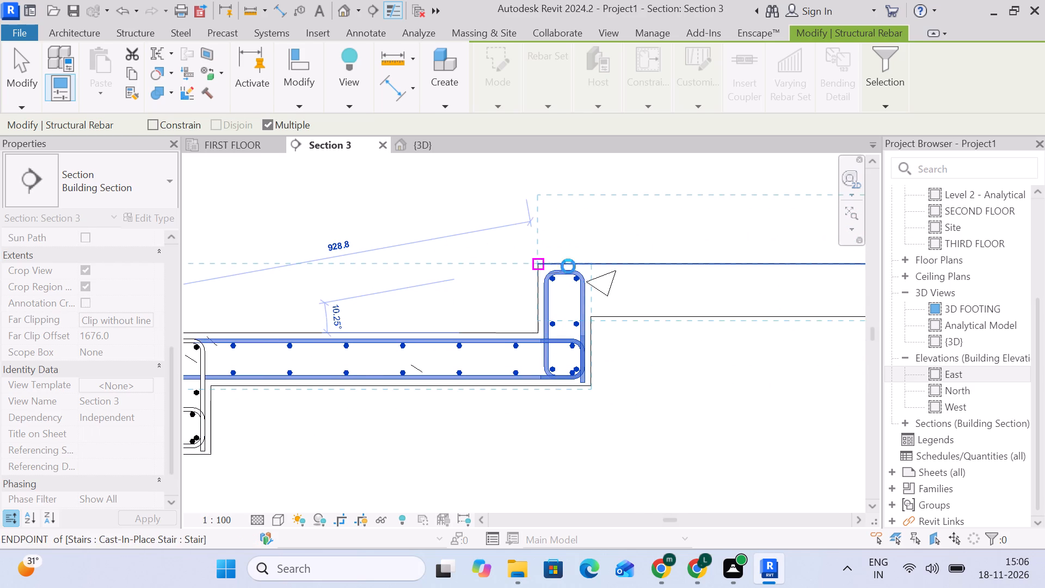
pyautogui.scroll(-3, 619, 277)
pyautogui.moveTo(618, 285); pyautogui.dragTo(347, 324, button='middle')
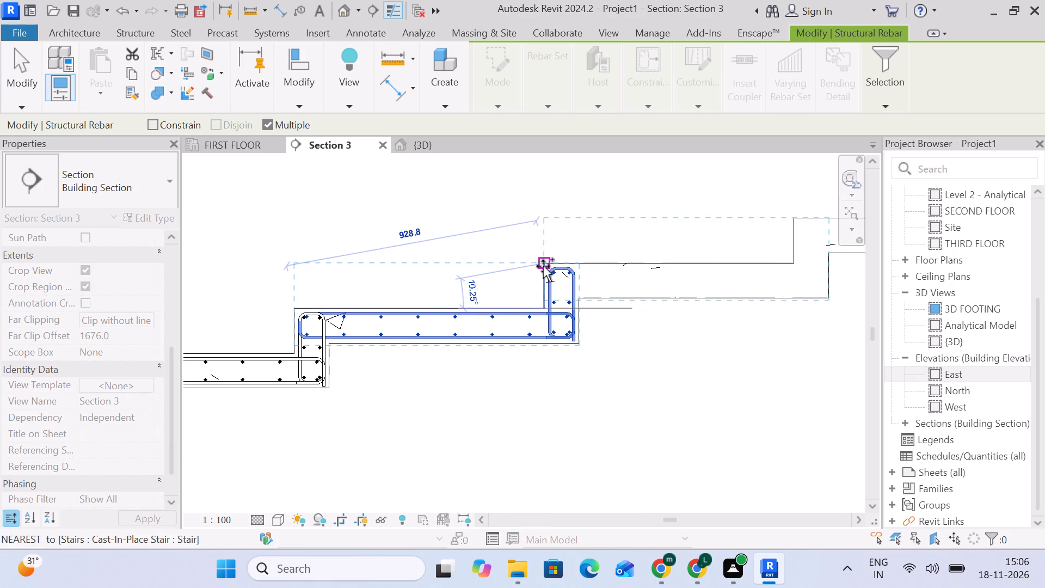
pyautogui.click(544, 266)
pyautogui.moveTo(630, 278); pyautogui.dragTo(153, 363, button='middle')
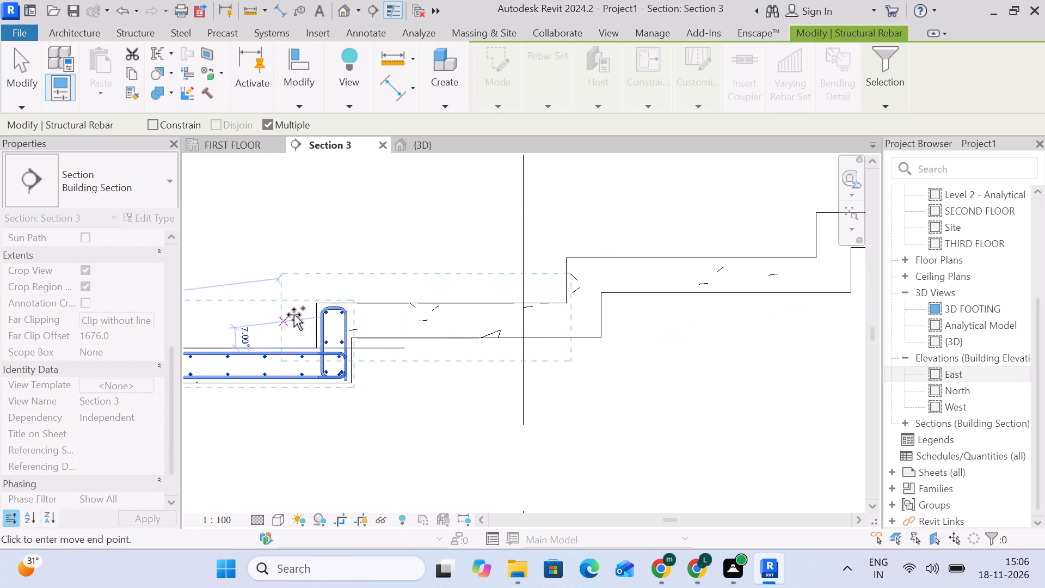
pyautogui.click(317, 301)
pyautogui.moveTo(444, 297); pyautogui.dragTo(375, 308, button='middle')
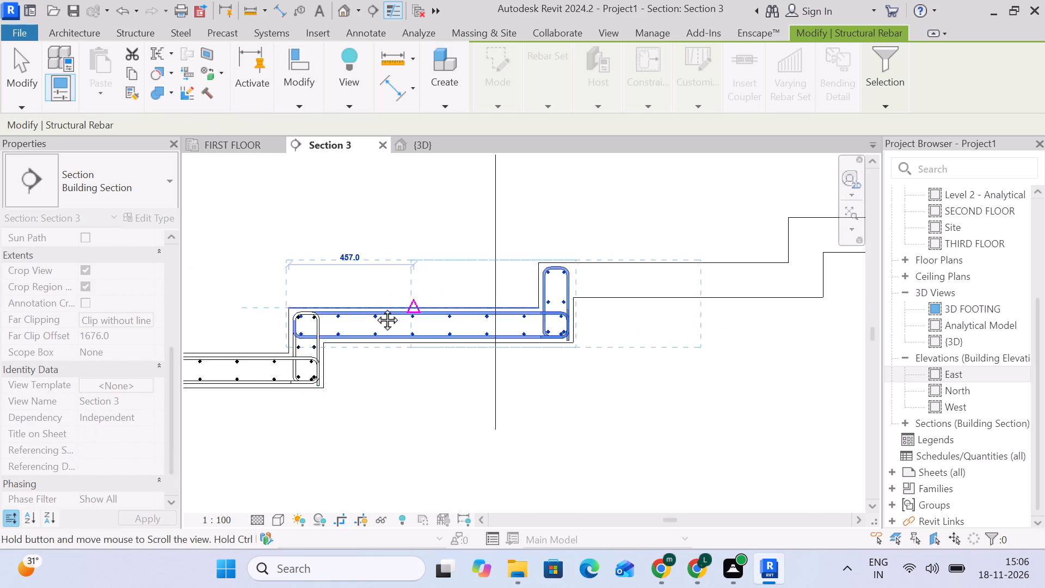
pyautogui.moveTo(375, 308); pyautogui.dragTo(176, 342, button='middle')
pyautogui.click(298, 307)
# Copy the rebar sets onto the next four treads, finishing with the one at the start of the wide upper tread.
pyautogui.moveTo(446, 308); pyautogui.dragTo(276, 340, button='middle')
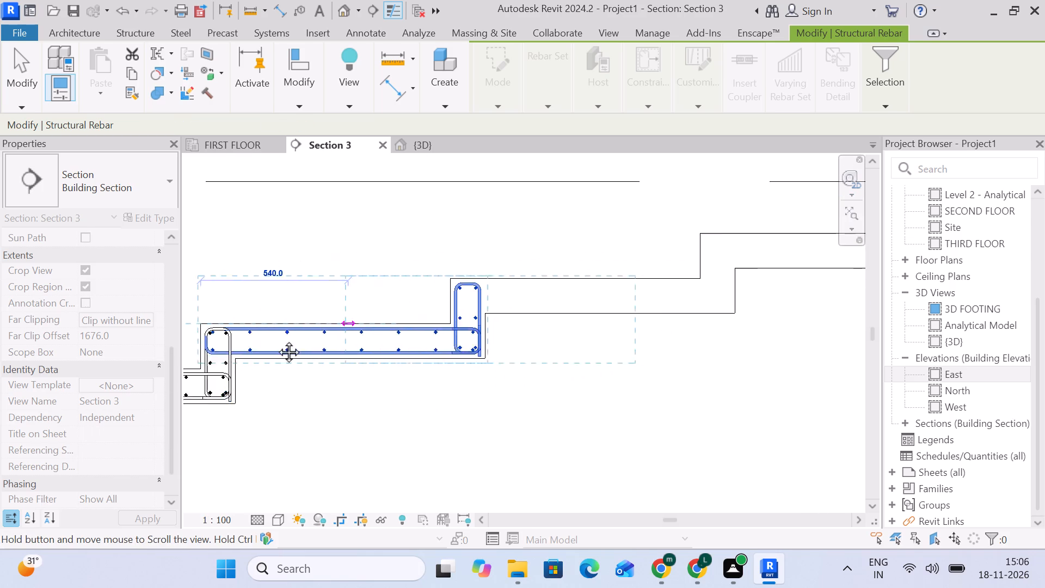
pyautogui.moveTo(276, 340); pyautogui.dragTo(128, 365, button='middle')
pyautogui.click(228, 316)
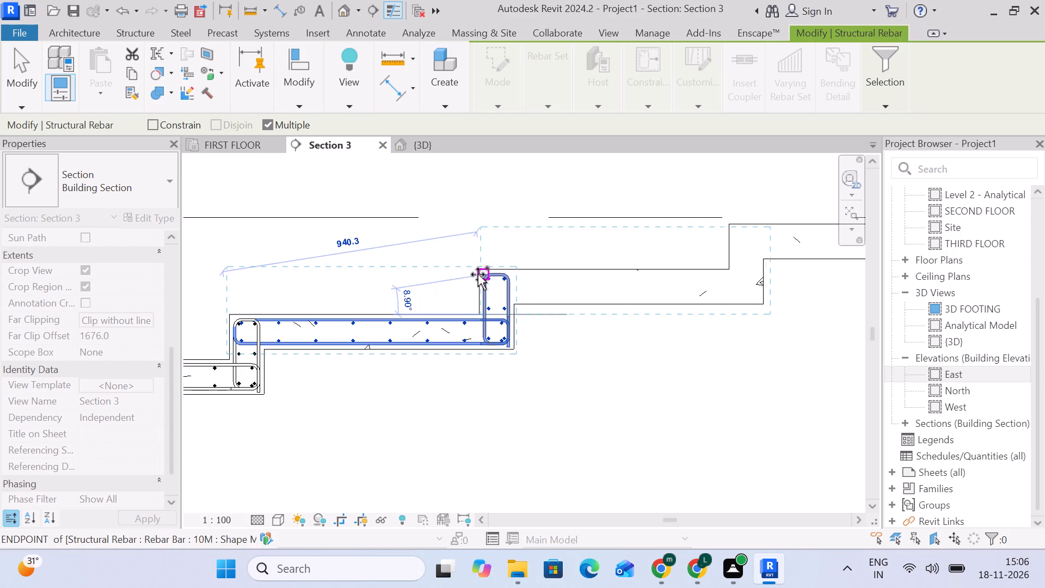
pyautogui.click(477, 273)
pyautogui.moveTo(414, 286); pyautogui.dragTo(77, 383, button='middle')
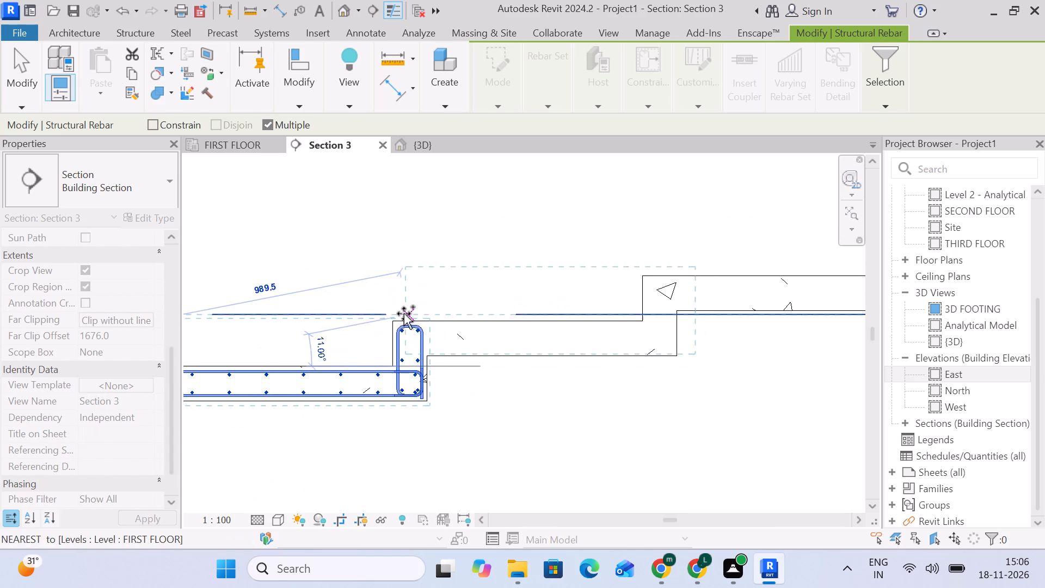
pyautogui.click(390, 322)
pyautogui.moveTo(459, 327); pyautogui.dragTo(206, 380, button='middle')
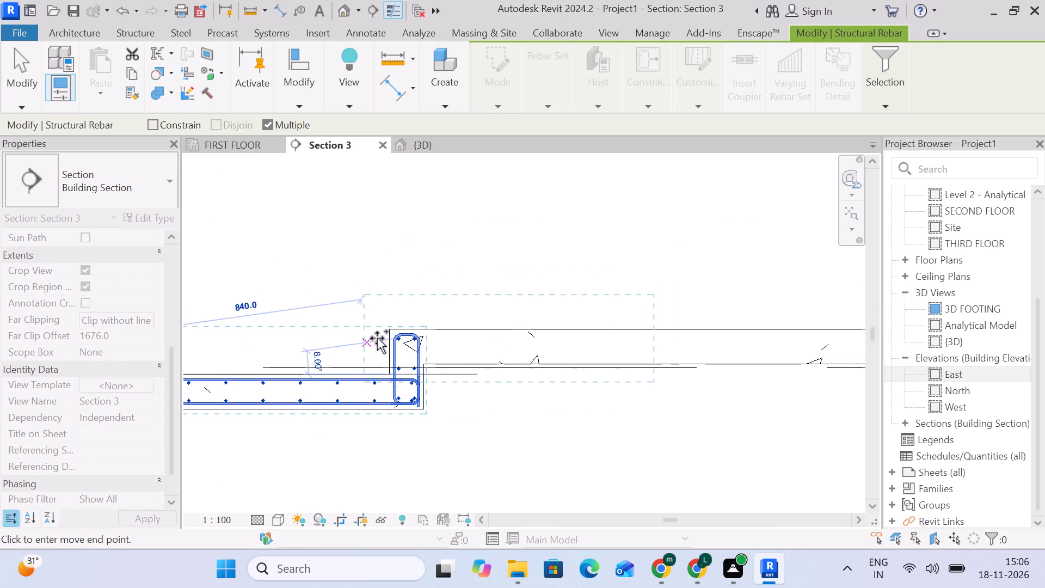
pyautogui.click(386, 333)
pyautogui.moveTo(481, 332); pyautogui.dragTo(248, 365, button='middle')
pyautogui.scroll(-4, 256, 358)
pyautogui.scroll(-3, 448, 262)
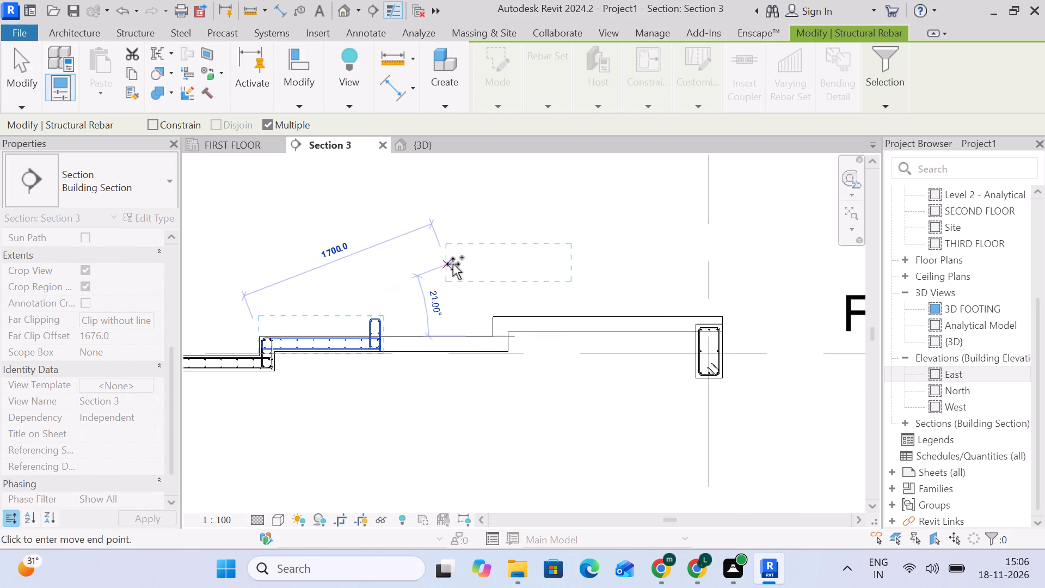
pyautogui.moveTo(453, 264); pyautogui.dragTo(546, 250, button='middle')
pyautogui.press('Escape')
# Delete the six rebar elements of the last copy in the wide upper tread: both 10M ties and the four 13M bar sets.
pyautogui.scroll(-6, 485, 329)
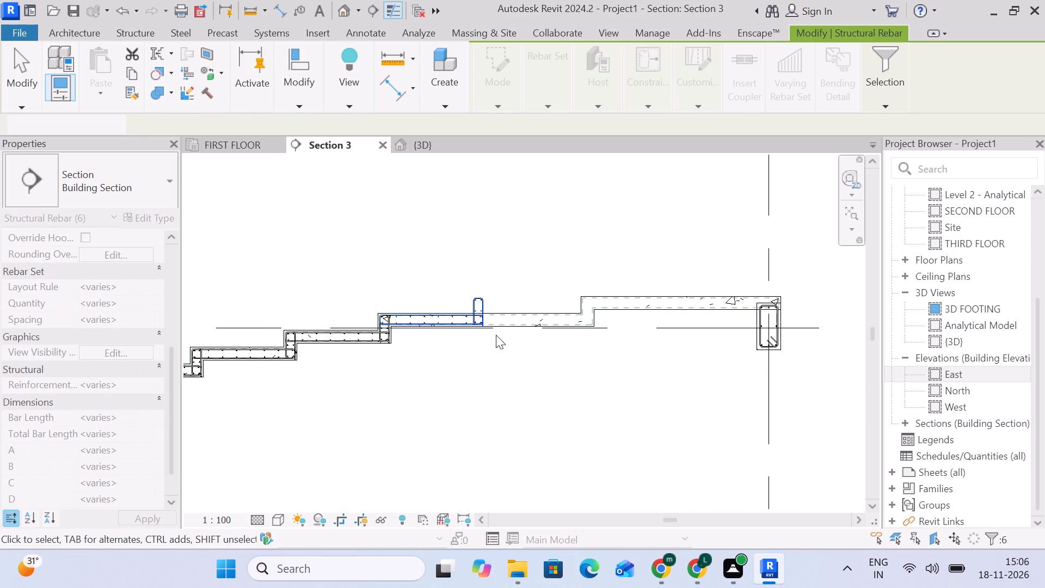
pyautogui.scroll(-3, 460, 364)
pyautogui.moveTo(456, 374); pyautogui.dragTo(746, 330, button='middle')
pyautogui.scroll(2, 714, 312)
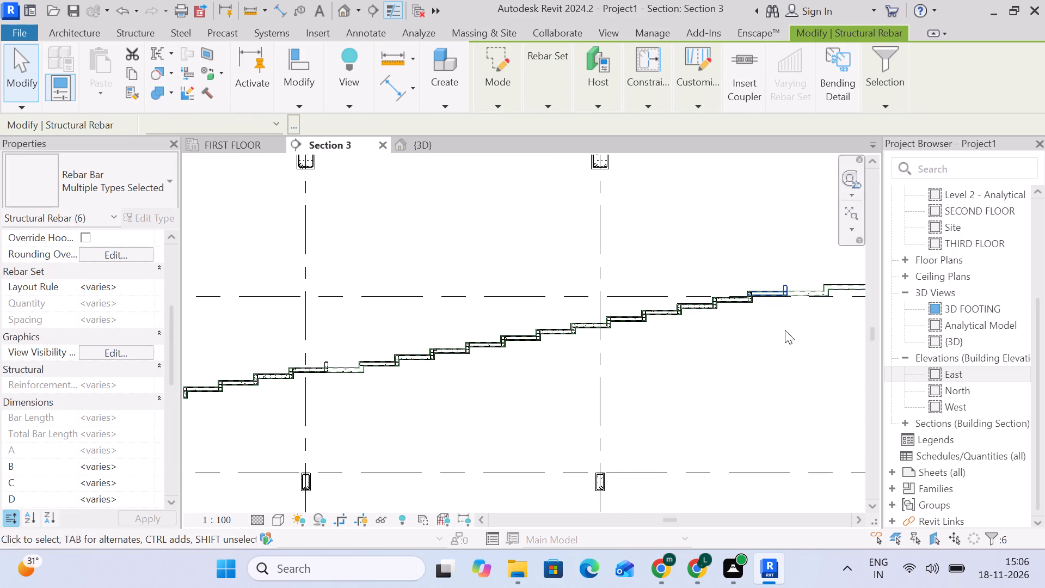
pyautogui.scroll(20, 776, 293)
pyautogui.scroll(1, 776, 293)
pyautogui.click(771, 262)
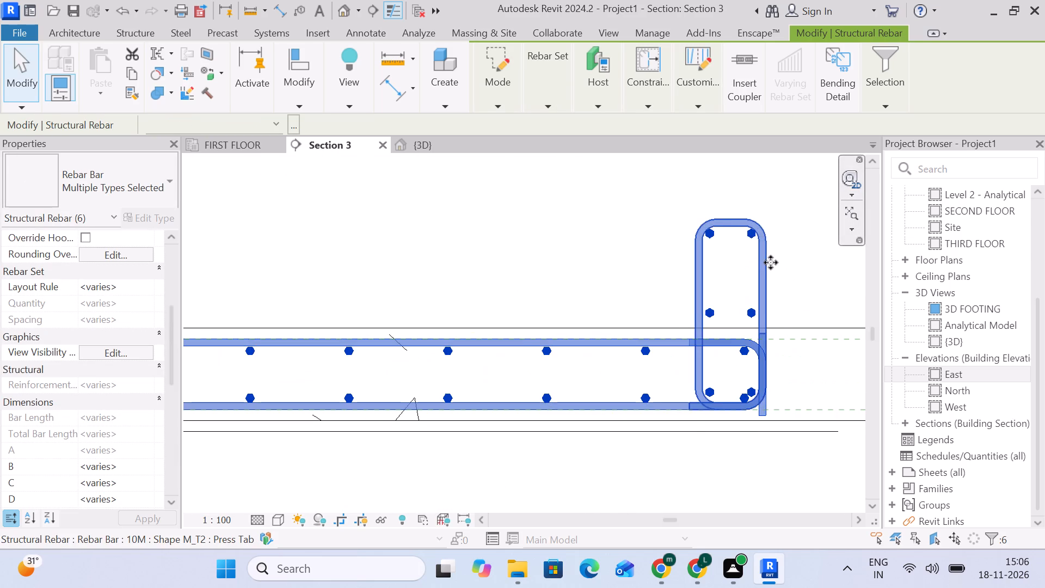
pyautogui.press('Delete')
pyautogui.click(684, 342)
pyautogui.press('Delete')
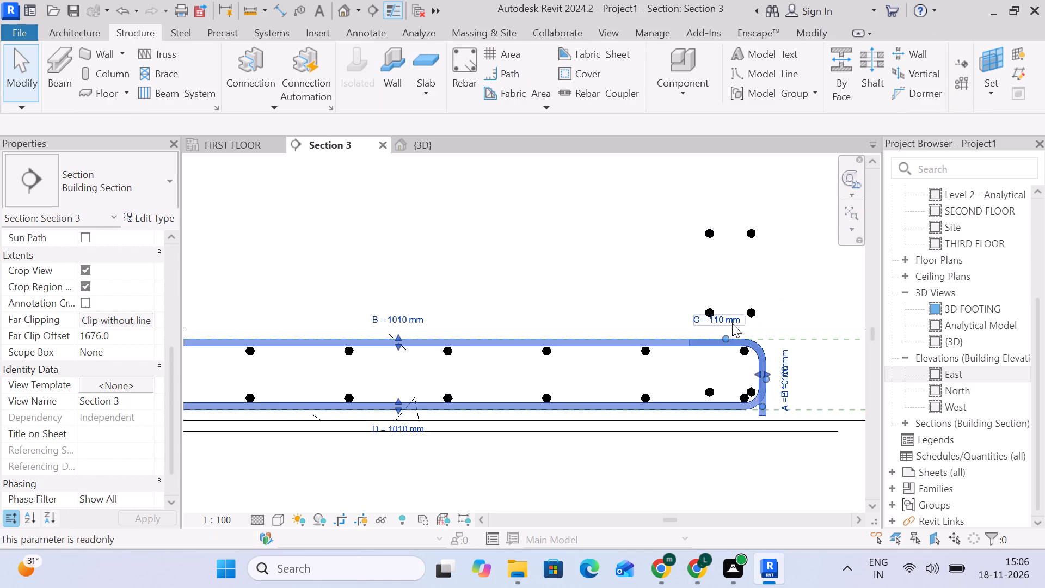
pyautogui.click(712, 313)
pyautogui.press('Delete')
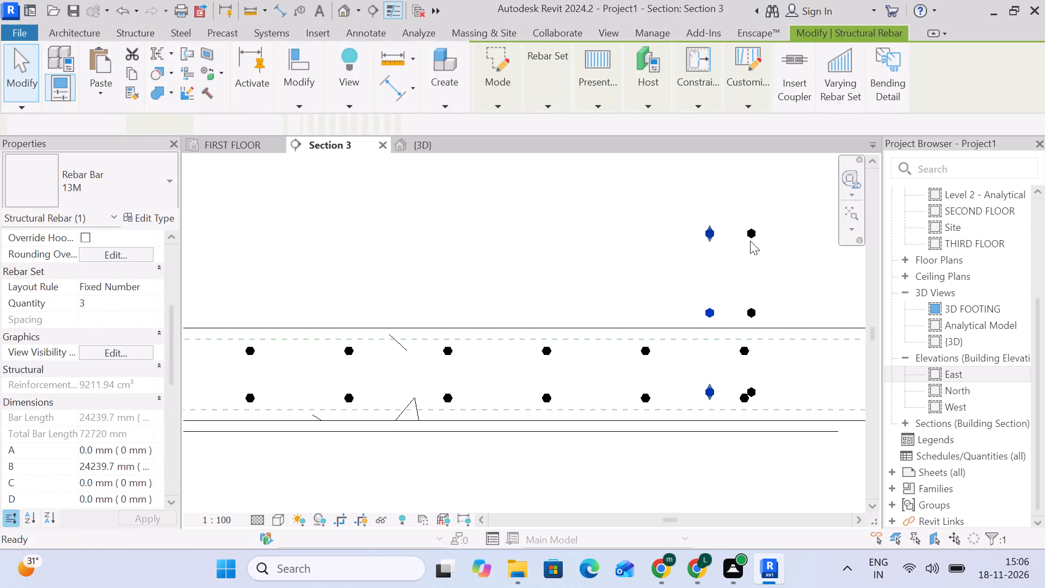
pyautogui.click(748, 230)
pyautogui.press('Delete')
pyautogui.click(745, 350)
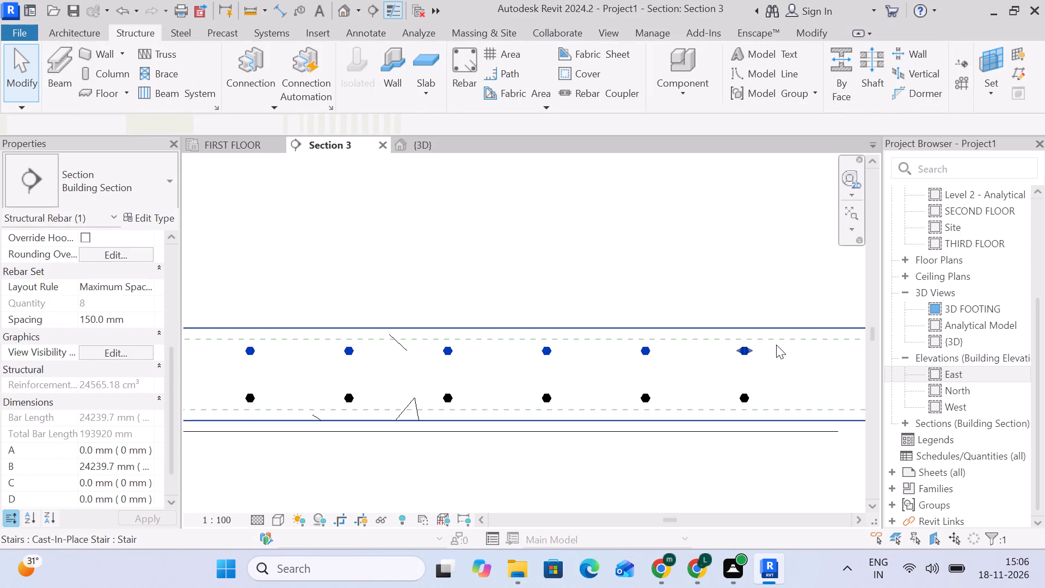
pyautogui.press('Delete')
pyautogui.click(742, 391)
pyautogui.press('Delete')
# Move the upright 10M tie in the lower wide tread across to the first riser of the upper flight.
pyautogui.scroll(-5, 770, 371)
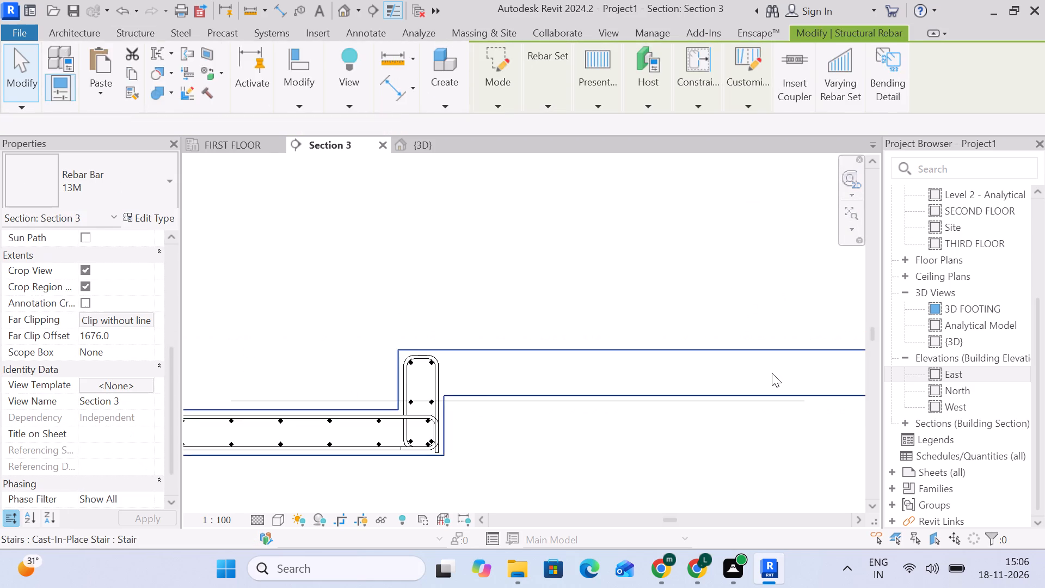
pyautogui.scroll(-5, 771, 373)
pyautogui.scroll(5, 662, 401)
pyautogui.scroll(4, 585, 388)
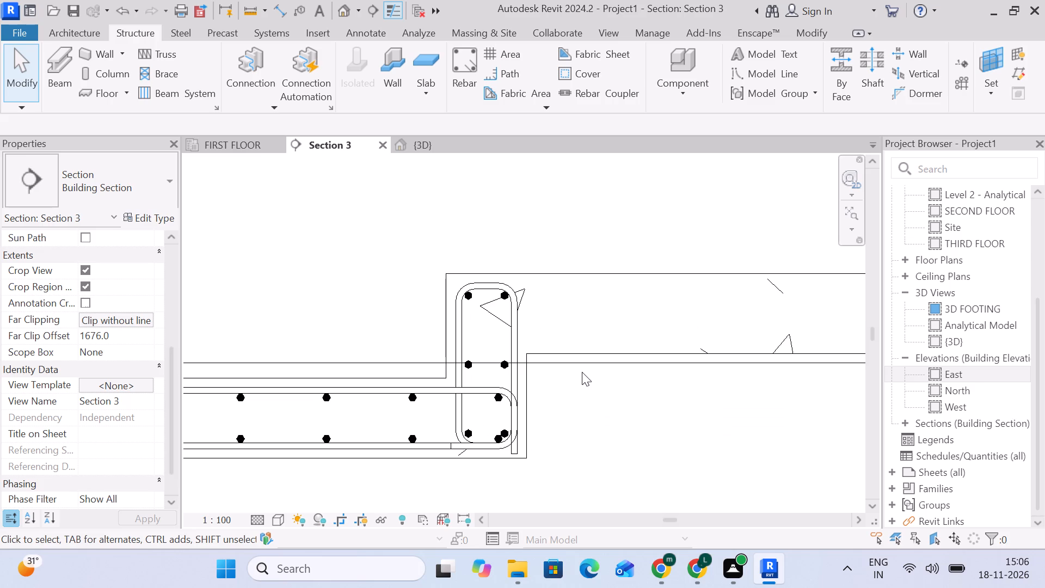
pyautogui.click(582, 364)
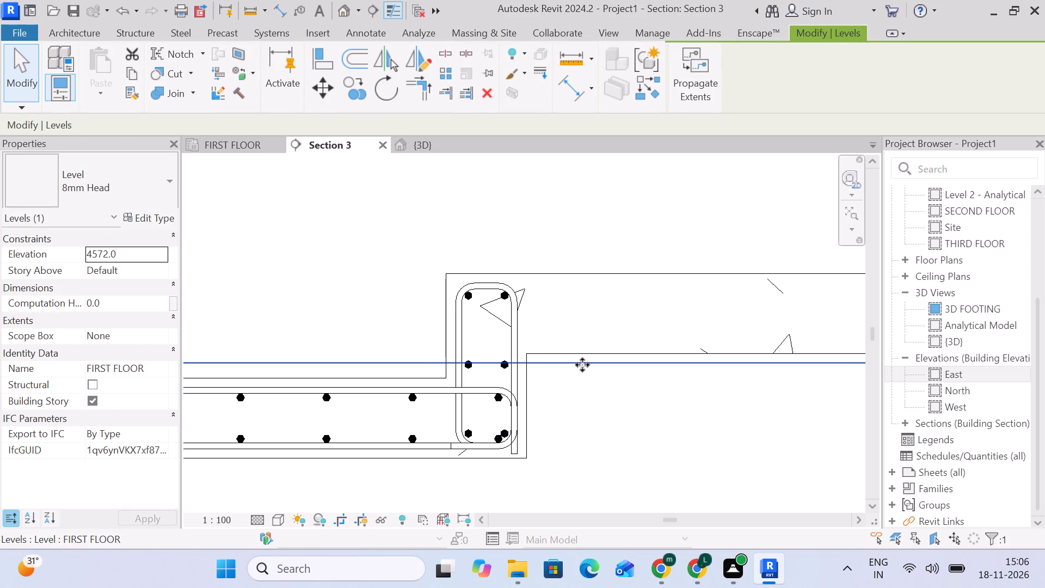
pyautogui.scroll(-4, 583, 366)
pyautogui.click(621, 406)
pyautogui.scroll(-6, 593, 406)
pyautogui.moveTo(428, 470); pyautogui.dragTo(702, 363, button='middle')
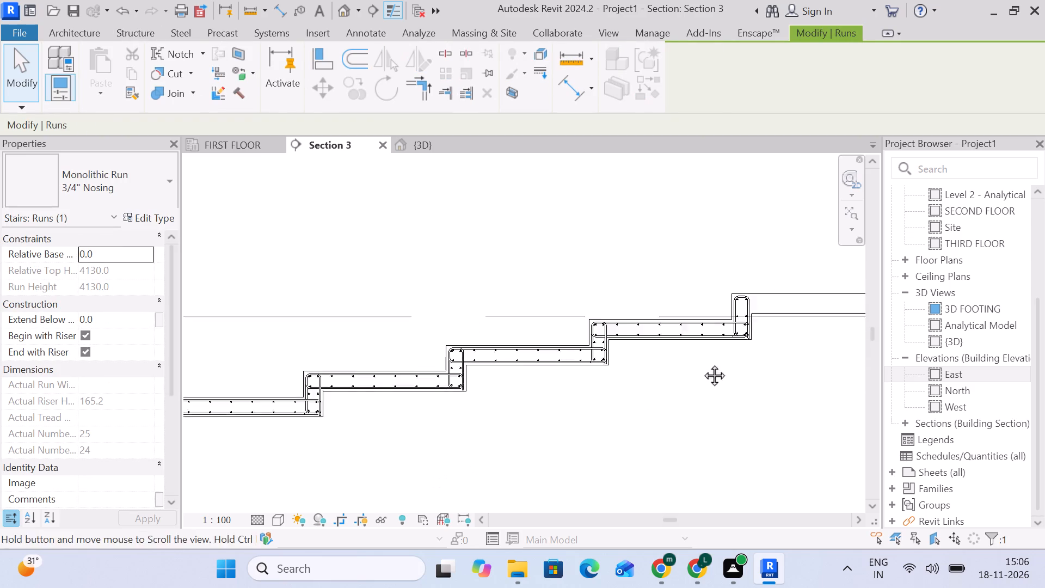
pyautogui.moveTo(702, 363); pyautogui.dragTo(725, 350, button='middle')
pyautogui.moveTo(449, 403); pyautogui.dragTo(653, 345, button='middle')
pyautogui.moveTo(417, 389); pyautogui.dragTo(653, 347, button='middle')
pyautogui.moveTo(424, 342); pyautogui.dragTo(593, 342, button='middle')
pyautogui.moveTo(370, 352); pyautogui.dragTo(614, 332, button='middle')
pyautogui.moveTo(483, 383); pyautogui.dragTo(705, 309, button='middle')
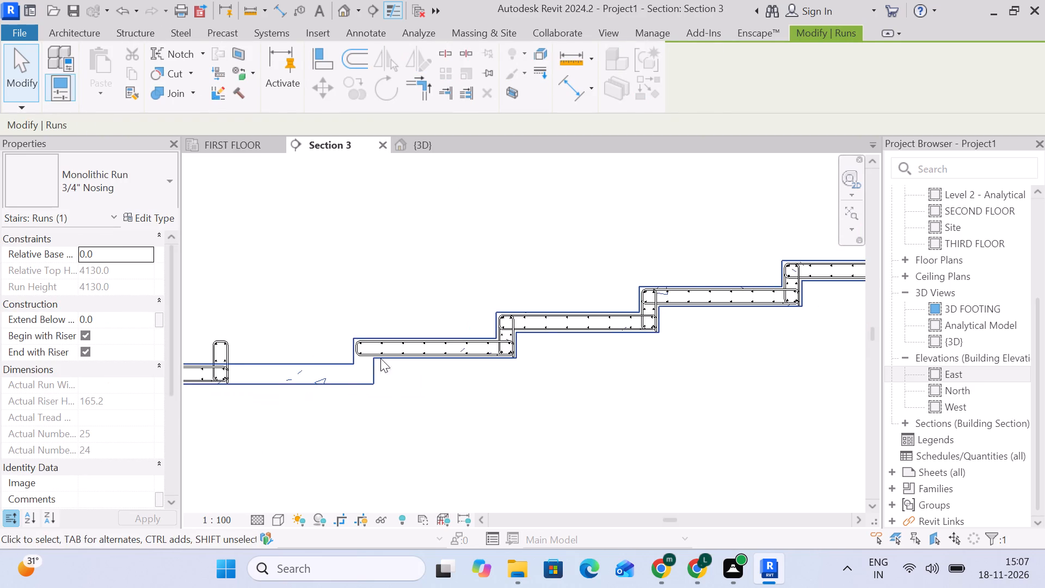
pyautogui.scroll(5, 284, 371)
pyautogui.moveTo(293, 371); pyautogui.dragTo(501, 356, button='middle')
pyautogui.click(372, 316)
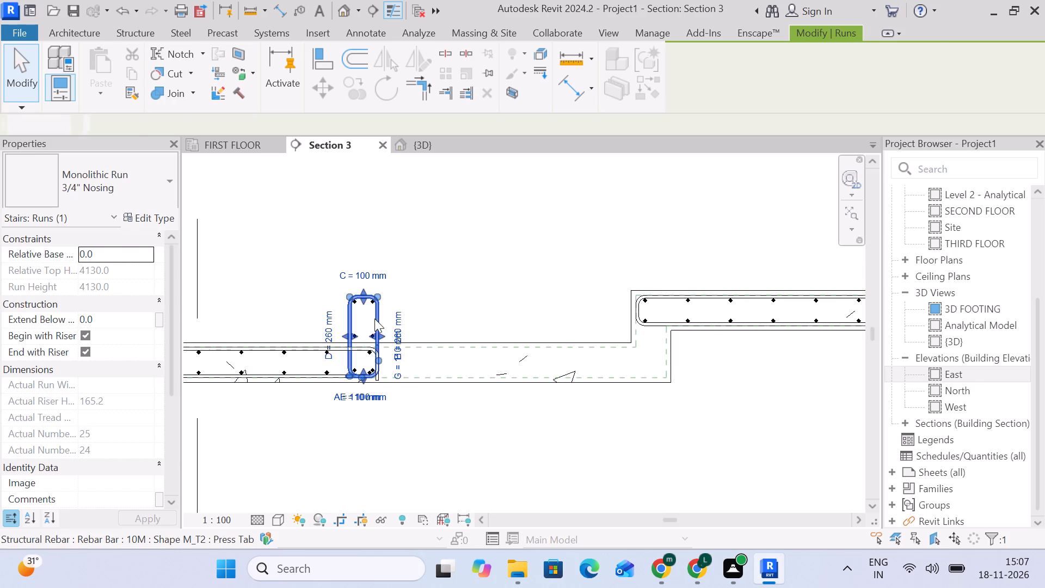
pyautogui.scroll(1, 377, 323)
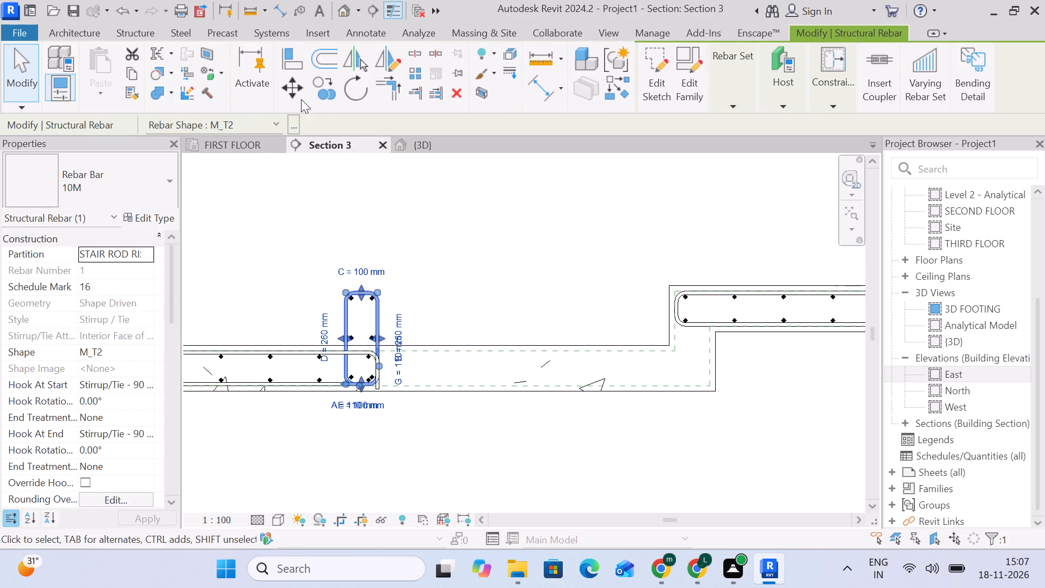
pyautogui.click(293, 93)
pyautogui.scroll(4, 363, 285)
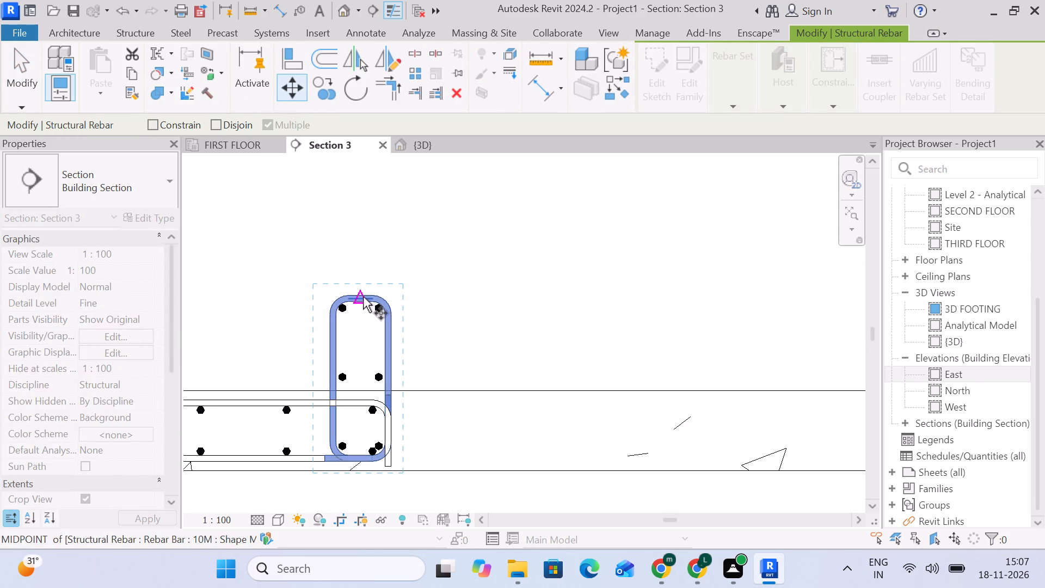
pyautogui.click(361, 295)
pyautogui.scroll(-3, 791, 252)
pyautogui.moveTo(791, 252); pyautogui.dragTo(466, 257, button='middle')
pyautogui.scroll(5, 544, 280)
pyautogui.click(583, 286)
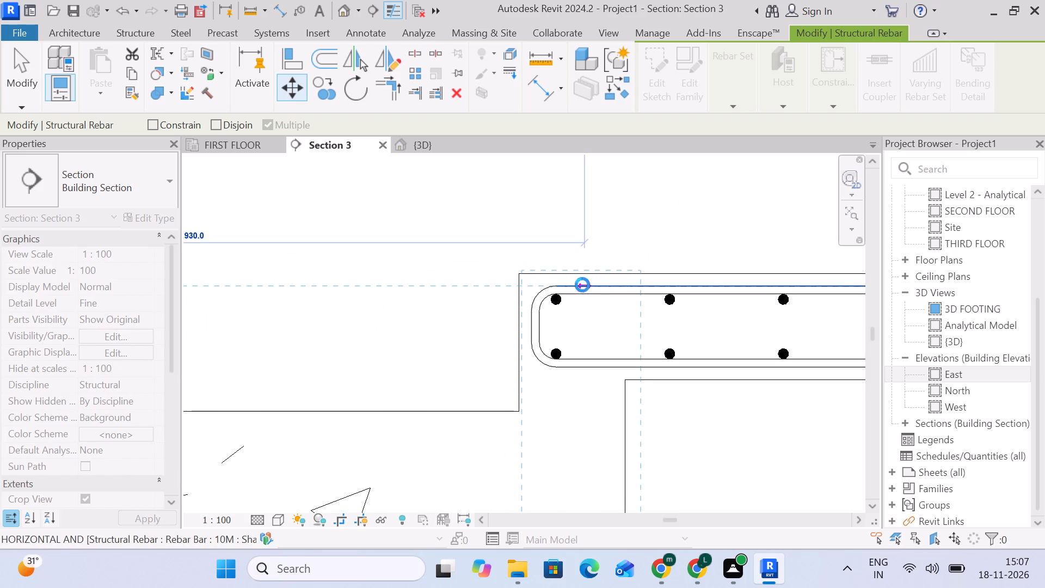
# Adjust the moved tie's two vertical legs and its vertical hook to the riser's concrete cover, keeping the tie 100 mm wide.
pyautogui.scroll(5, 541, 402)
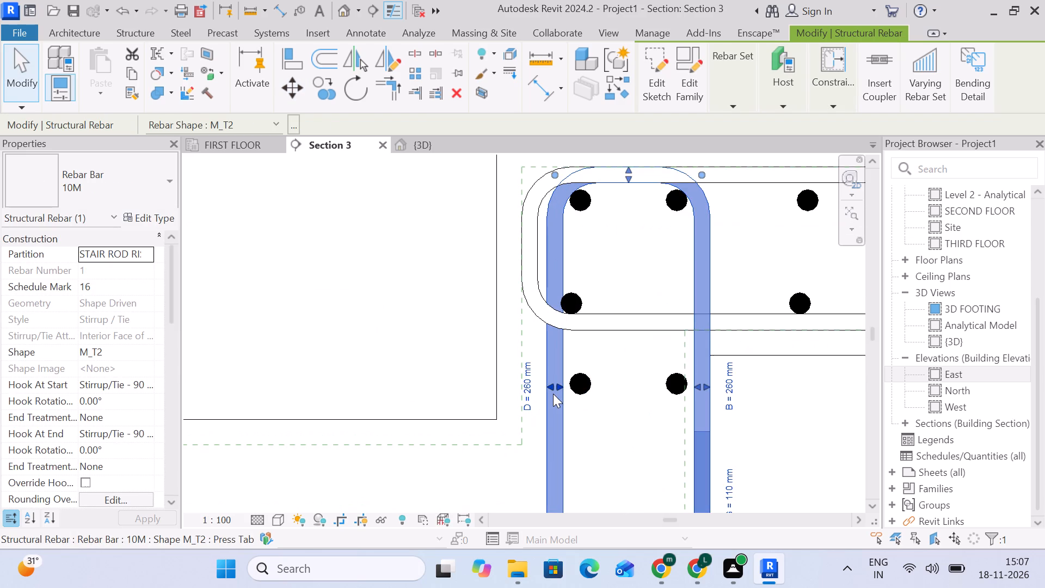
pyautogui.moveTo(549, 386); pyautogui.dragTo(532, 386)
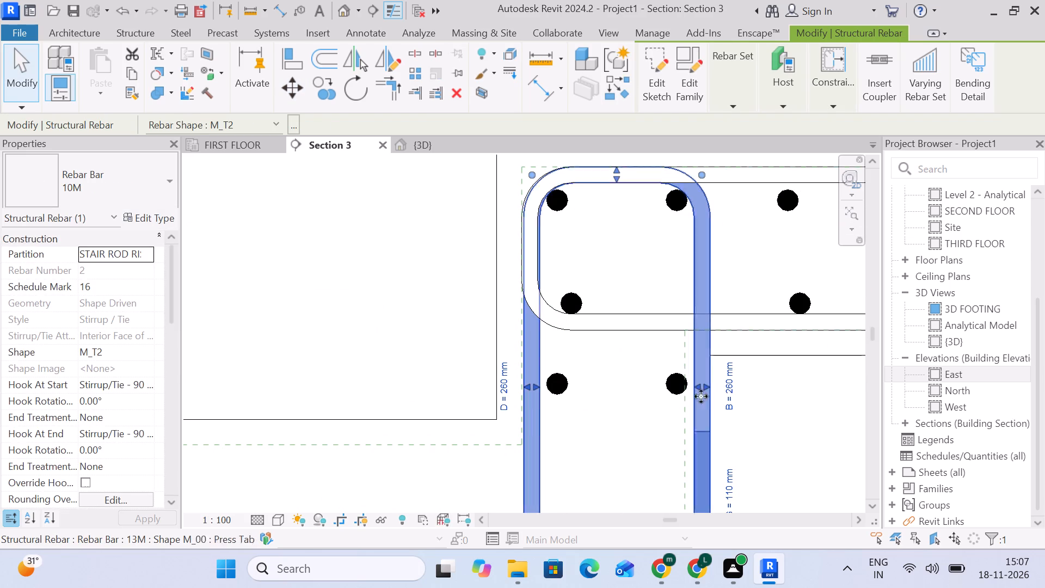
pyautogui.moveTo(702, 385); pyautogui.dragTo(685, 385)
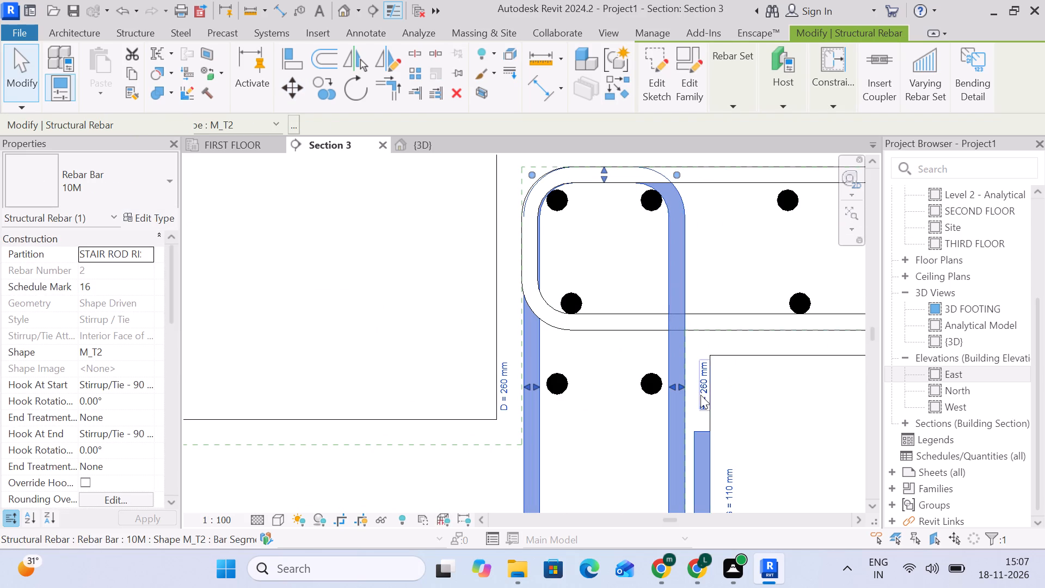
pyautogui.moveTo(758, 415); pyautogui.dragTo(639, 260, button='middle')
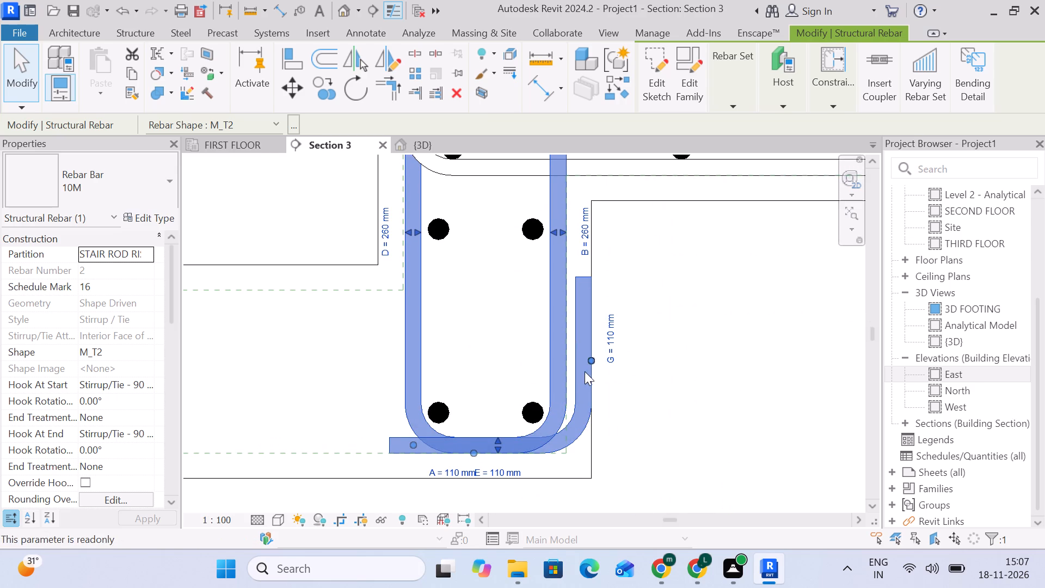
pyautogui.moveTo(589, 358); pyautogui.dragTo(564, 361)
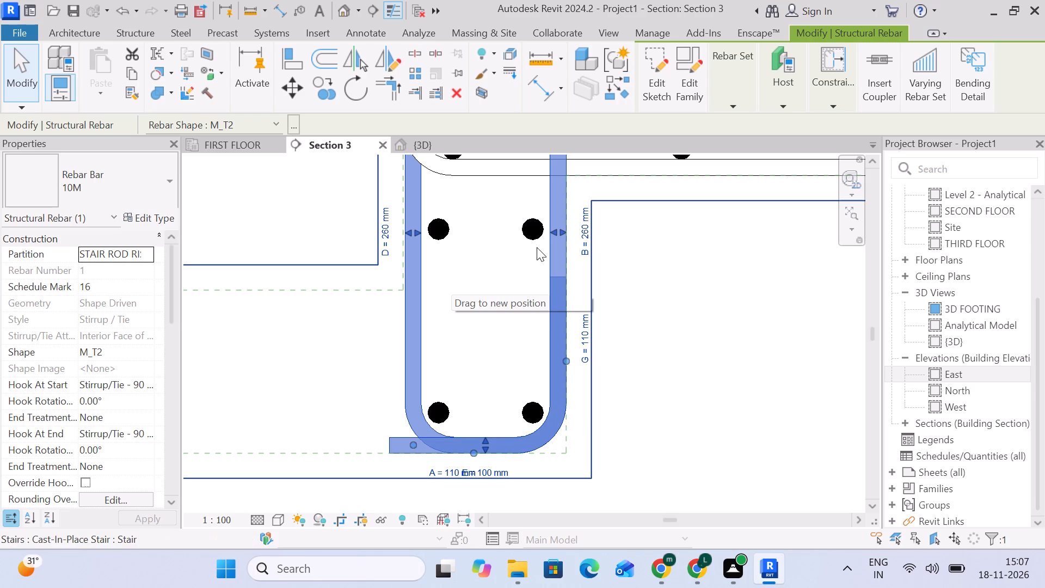
pyautogui.scroll(-4, 531, 247)
pyautogui.moveTo(526, 258); pyautogui.dragTo(503, 381, button='middle')
pyautogui.click(691, 433)
# Examine the riser's 10M tie and the 13M bars at its upper corner.
pyautogui.scroll(4, 507, 270)
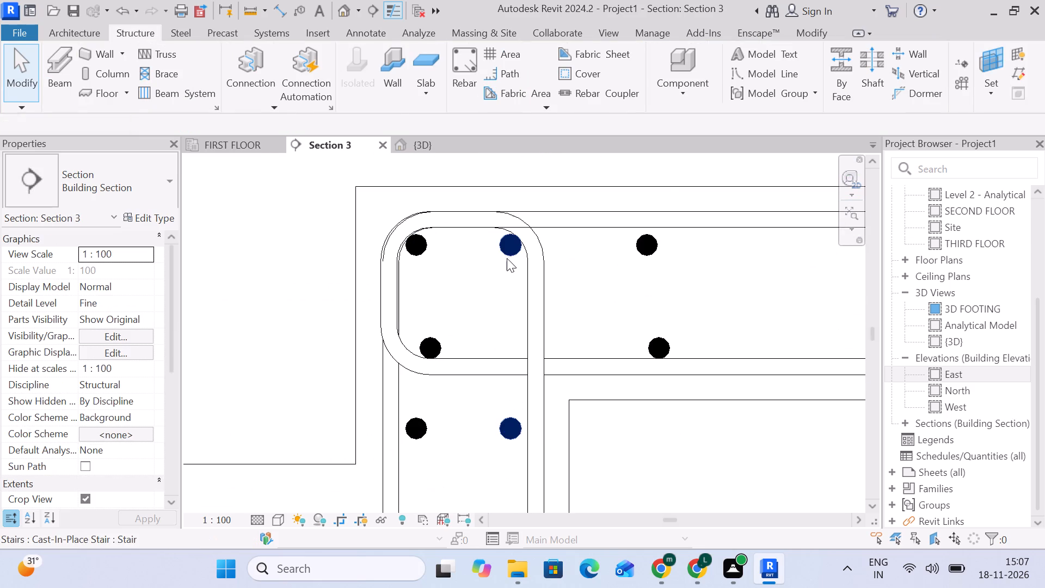
pyautogui.click(508, 256)
pyautogui.click(735, 460)
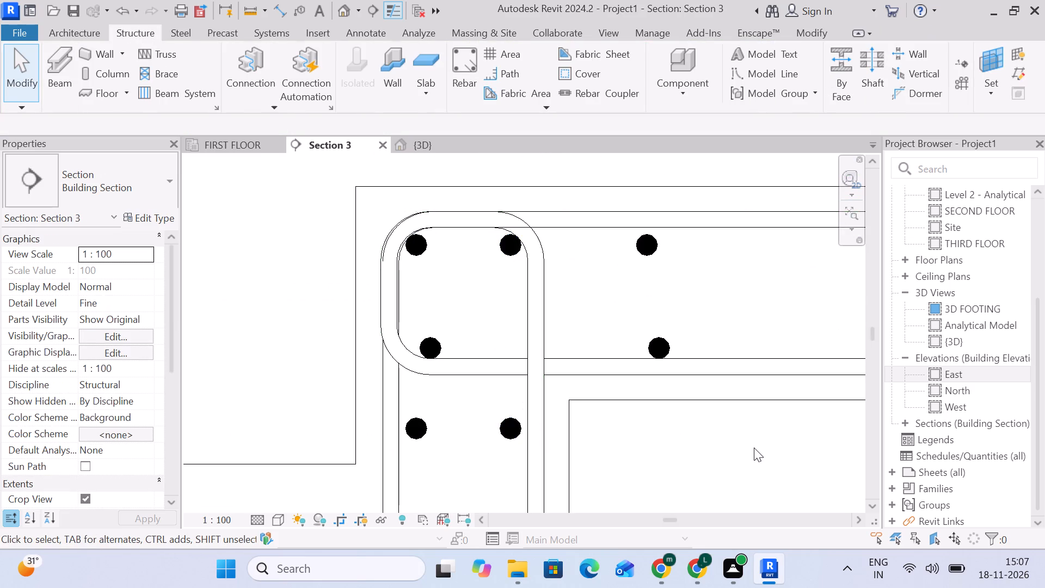
pyautogui.scroll(-4, 754, 448)
pyautogui.scroll(4, 754, 448)
pyautogui.click(546, 292)
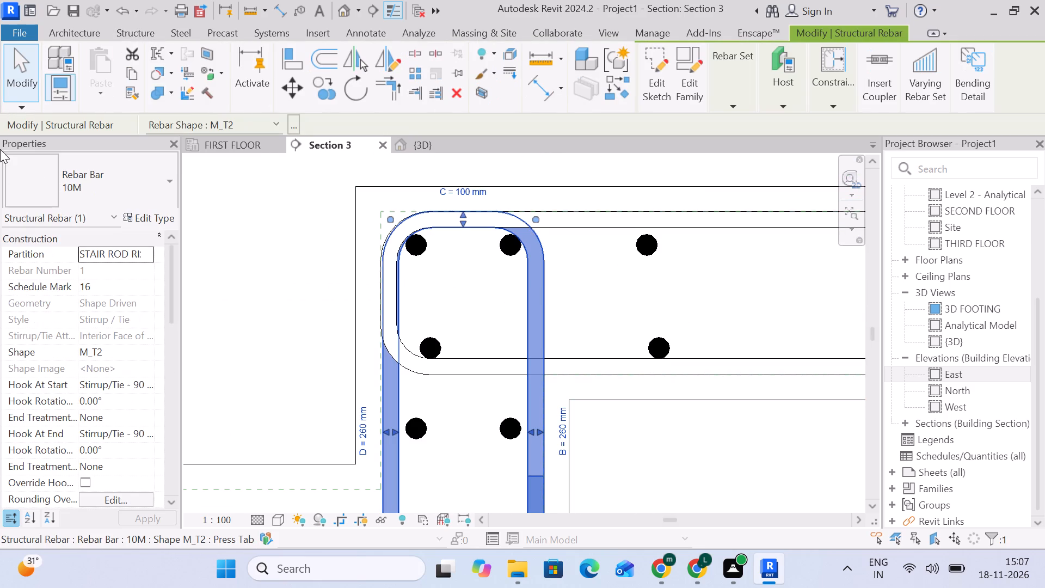
pyautogui.click(502, 248)
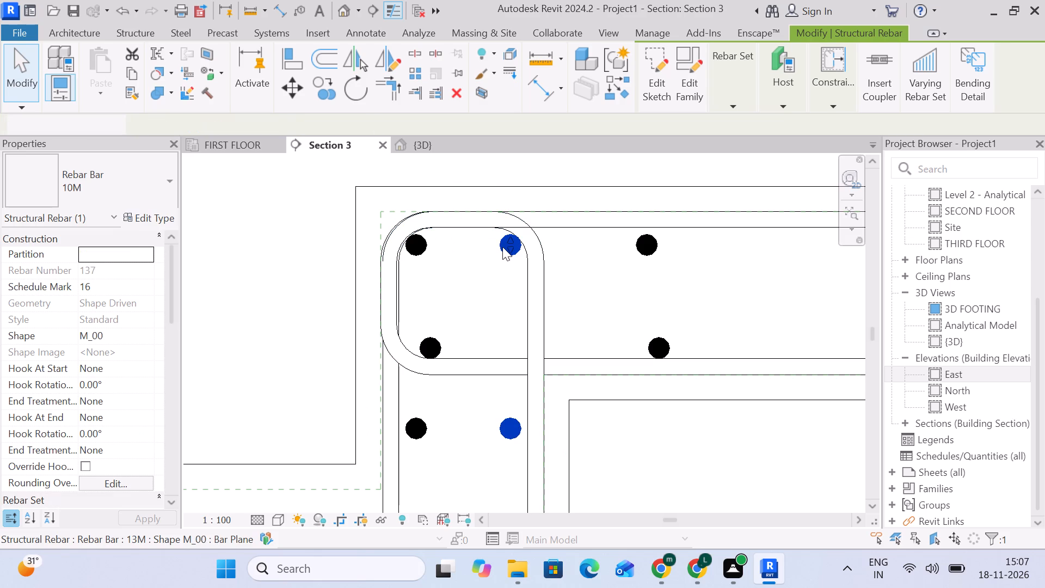
pyautogui.click(322, 272)
# Shift the first bar of the tread's upper 13M set inward, aligning it with the first bar of the lower set.
pyautogui.scroll(-4, 359, 279)
pyautogui.moveTo(456, 308); pyautogui.dragTo(439, 235, button='middle')
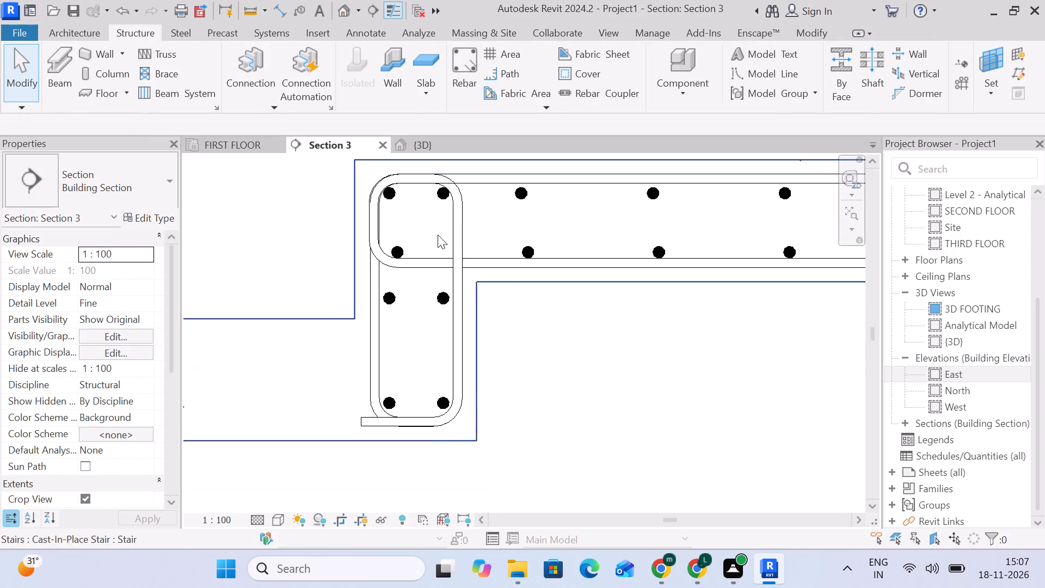
pyautogui.scroll(3, 367, 255)
pyautogui.click(411, 242)
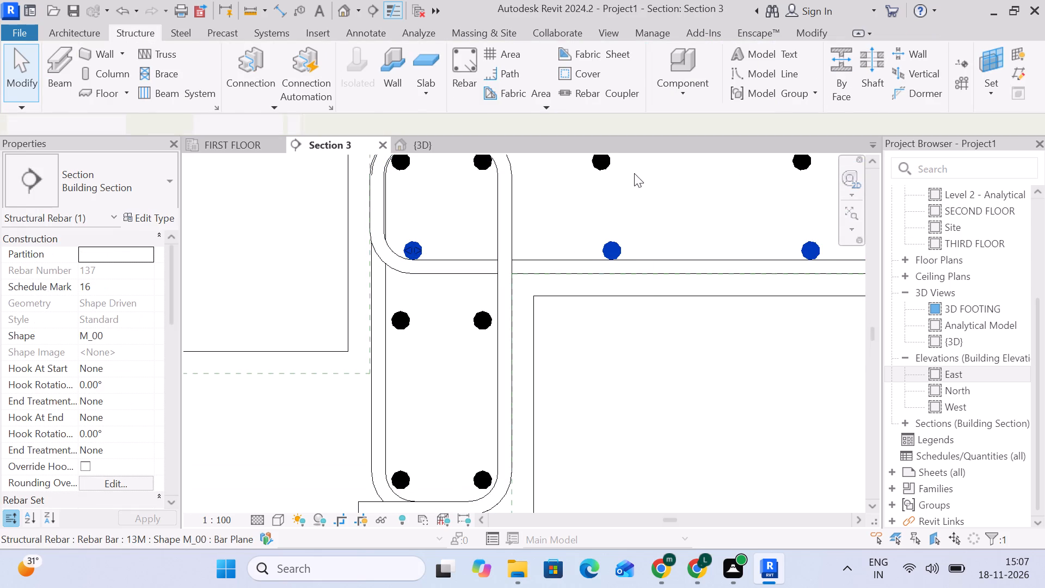
pyautogui.click(608, 165)
pyautogui.moveTo(419, 207); pyautogui.dragTo(422, 266, button='middle')
pyautogui.scroll(4, 391, 234)
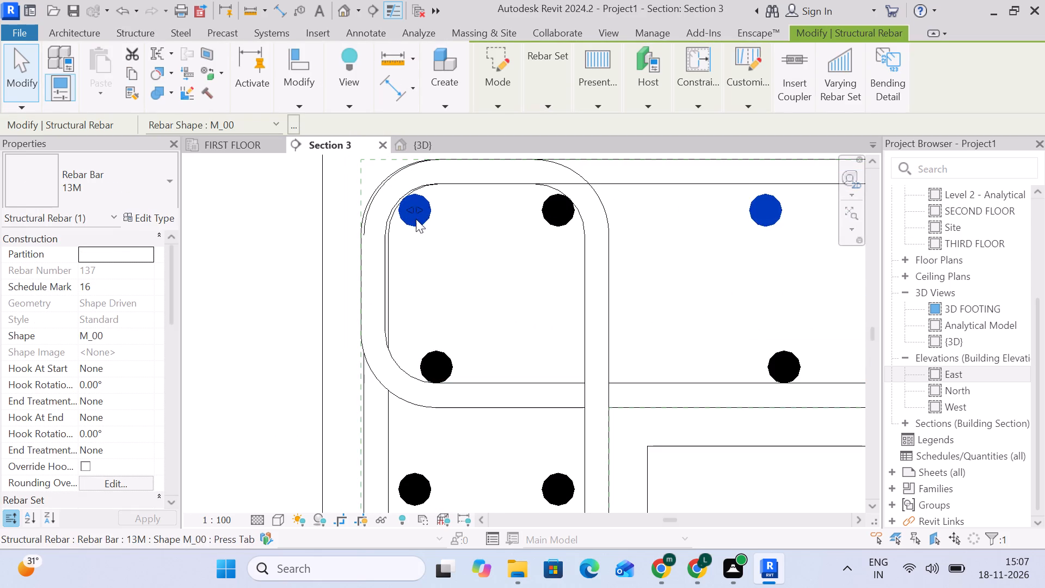
pyautogui.moveTo(416, 216); pyautogui.dragTo(445, 216)
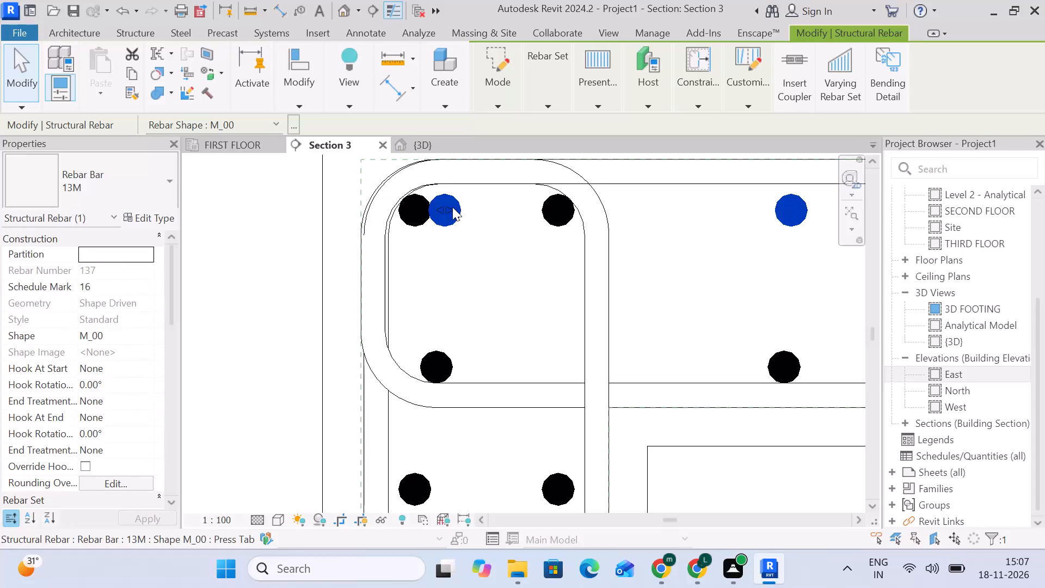
pyautogui.moveTo(447, 207); pyautogui.dragTo(440, 209)
pyautogui.scroll(-4, 462, 303)
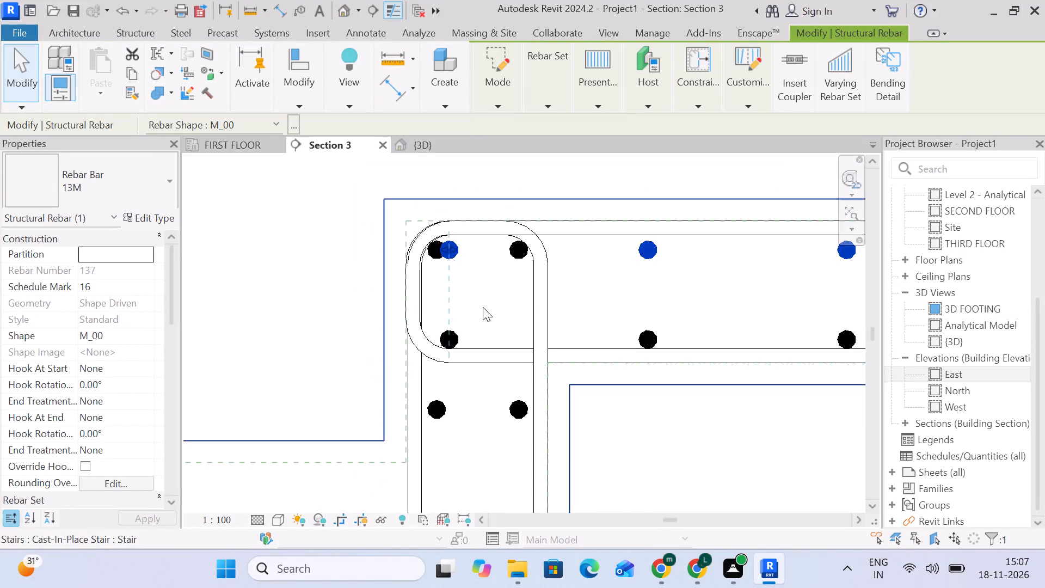
pyautogui.moveTo(484, 307); pyautogui.dragTo(421, 235, button='middle')
pyautogui.click(749, 428)
pyautogui.scroll(-4, 445, 321)
pyautogui.moveTo(440, 318); pyautogui.dragTo(435, 268, button='middle')
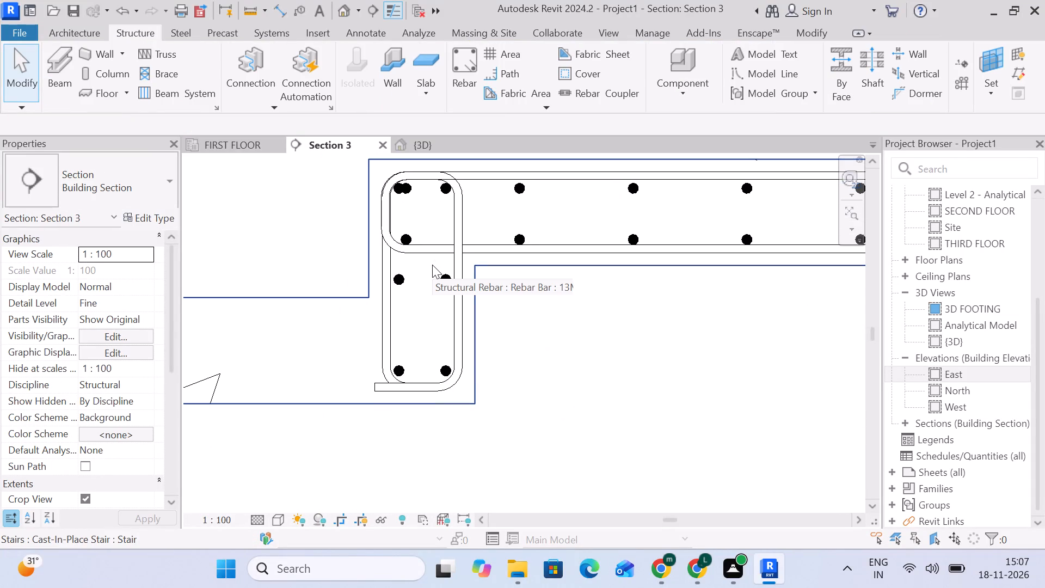
# Stretch the wide landing's horizontal 10M tie, both its end leg and its hooked leg, across to the next riser, about 1930 mm long.
pyautogui.scroll(-3, 500, 265)
pyautogui.scroll(-7, 454, 315)
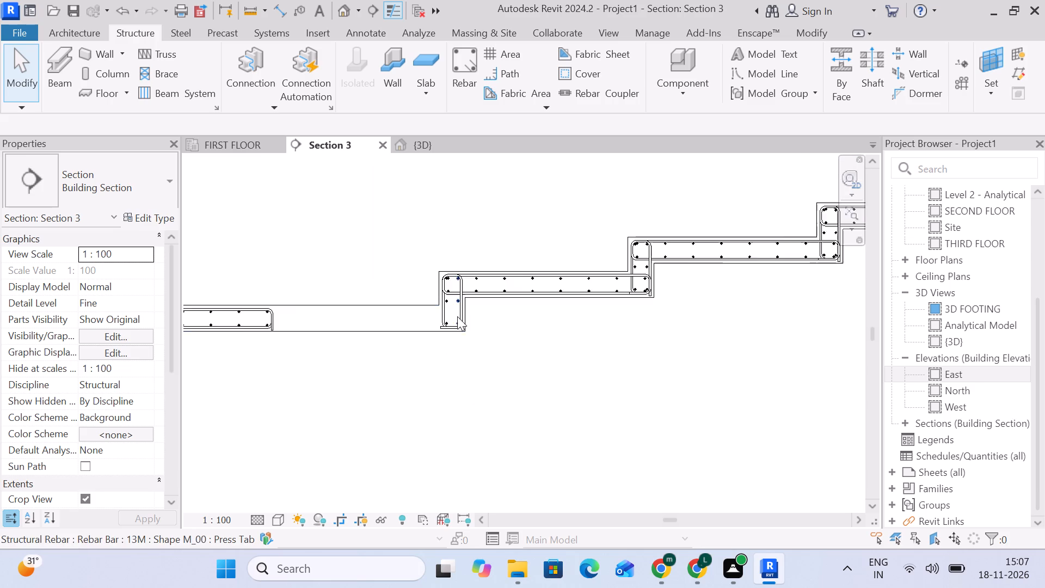
pyautogui.scroll(-1, 457, 316)
pyautogui.moveTo(459, 323); pyautogui.dragTo(594, 279, button='middle')
pyautogui.scroll(3, 503, 271)
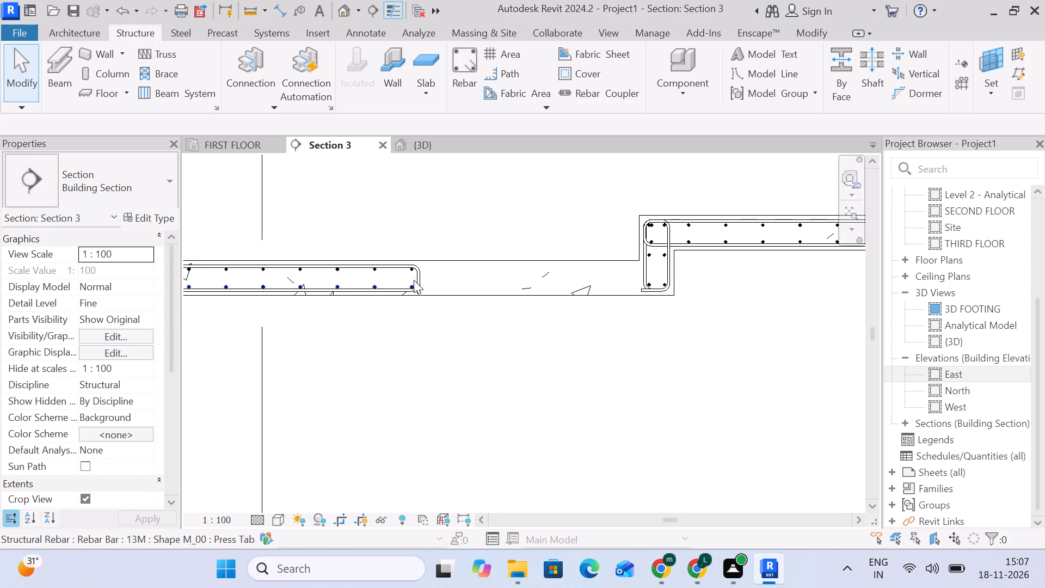
pyautogui.moveTo(426, 295); pyautogui.dragTo(600, 286, button='middle')
pyautogui.scroll(4, 600, 286)
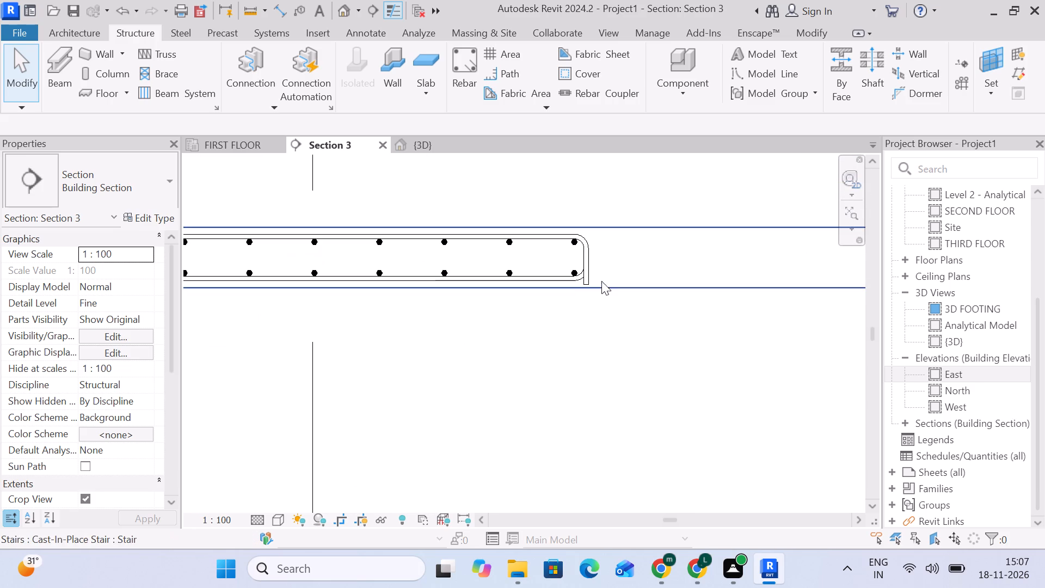
pyautogui.click(583, 259)
pyautogui.moveTo(677, 285); pyautogui.dragTo(381, 324, button='middle')
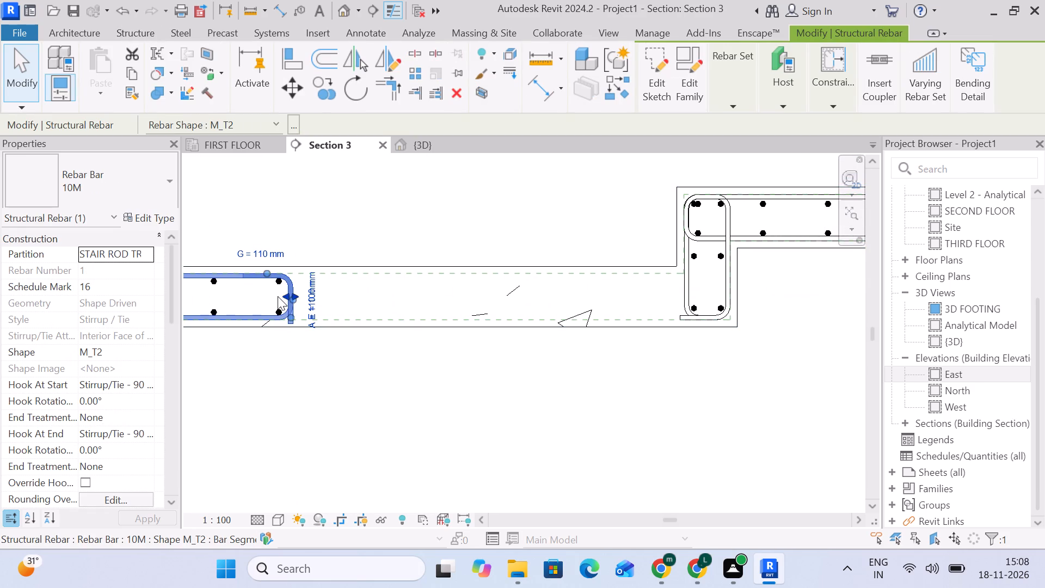
pyautogui.moveTo(290, 295); pyautogui.dragTo(676, 302)
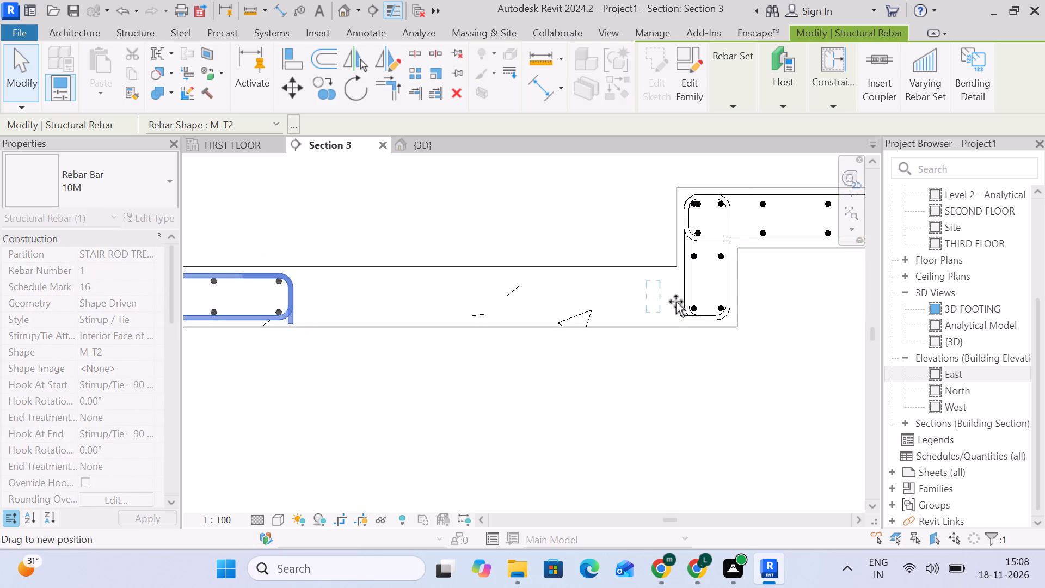
pyautogui.moveTo(676, 302); pyautogui.dragTo(728, 301)
pyautogui.scroll(10, 735, 302)
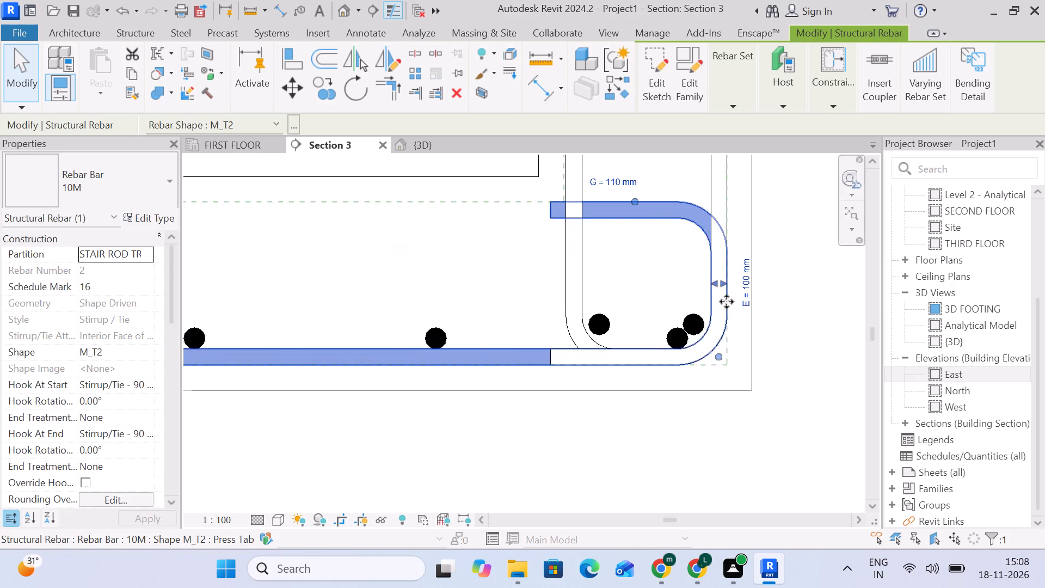
pyautogui.scroll(-9, 721, 297)
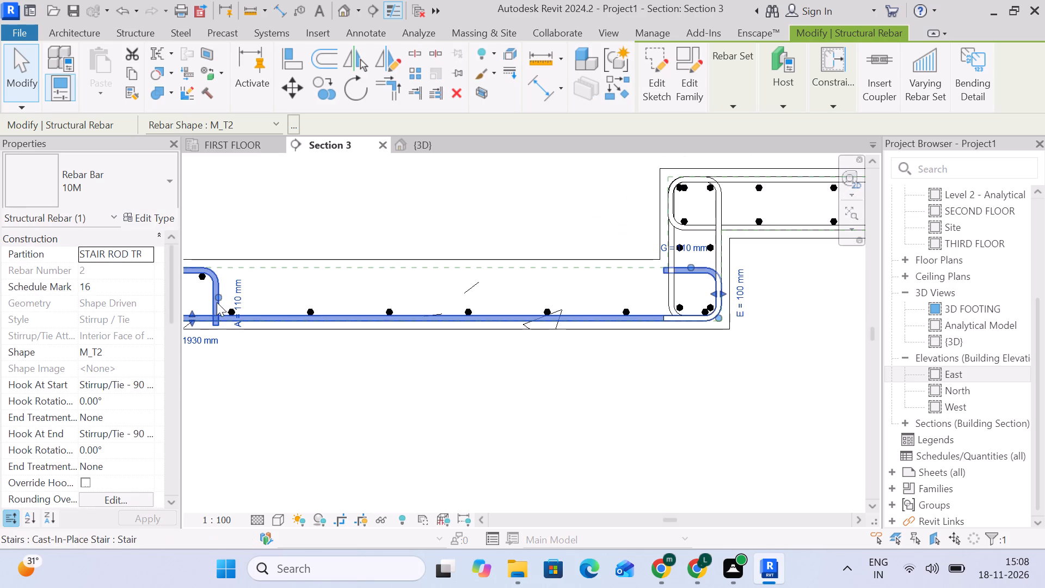
pyautogui.moveTo(217, 297); pyautogui.dragTo(531, 297)
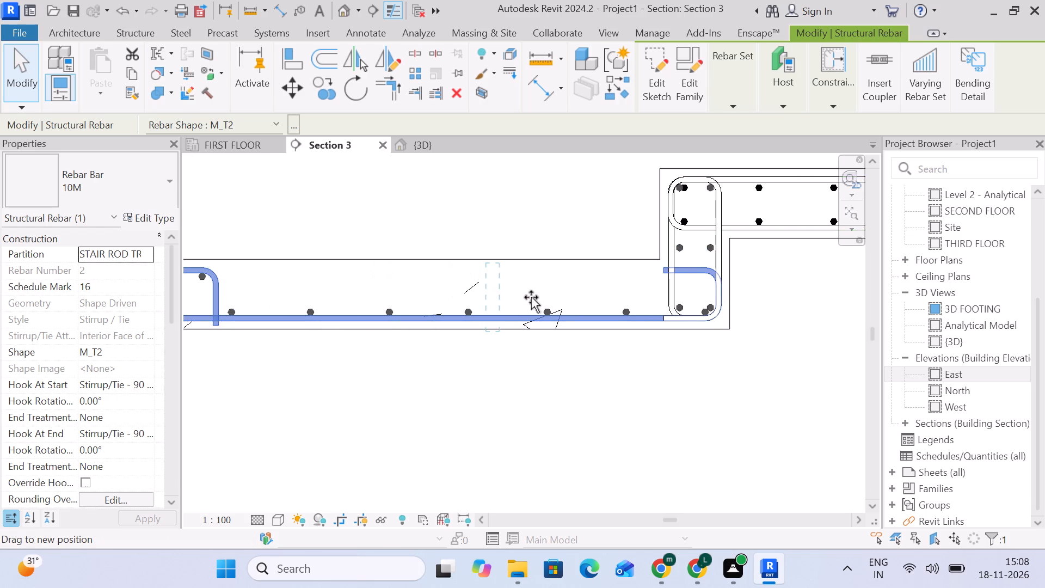
pyautogui.moveTo(531, 297); pyautogui.dragTo(715, 295)
pyautogui.moveTo(715, 295); pyautogui.dragTo(718, 295)
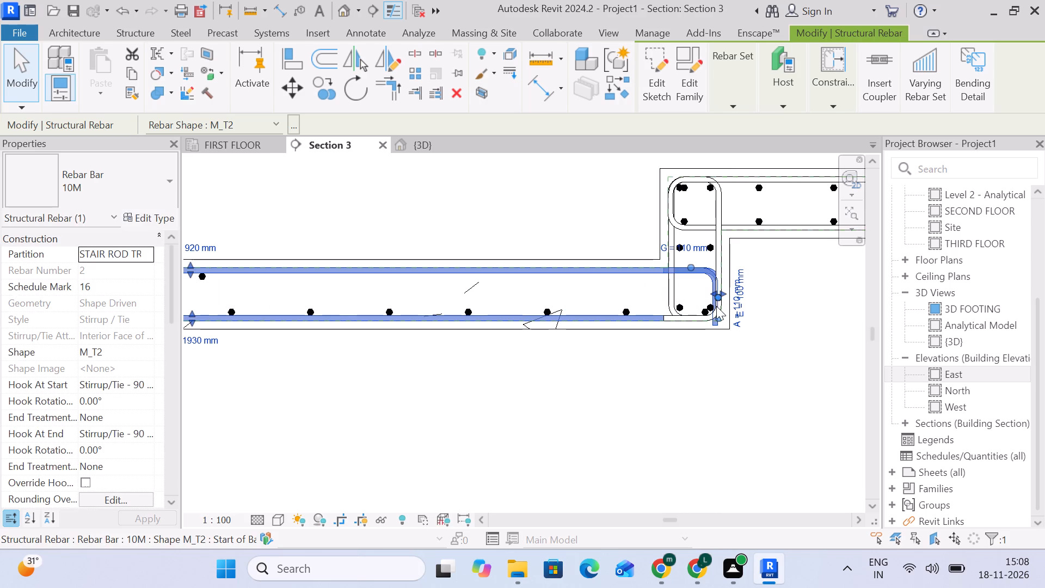
pyautogui.scroll(9, 716, 303)
pyautogui.scroll(-5, 711, 312)
pyautogui.click(797, 327)
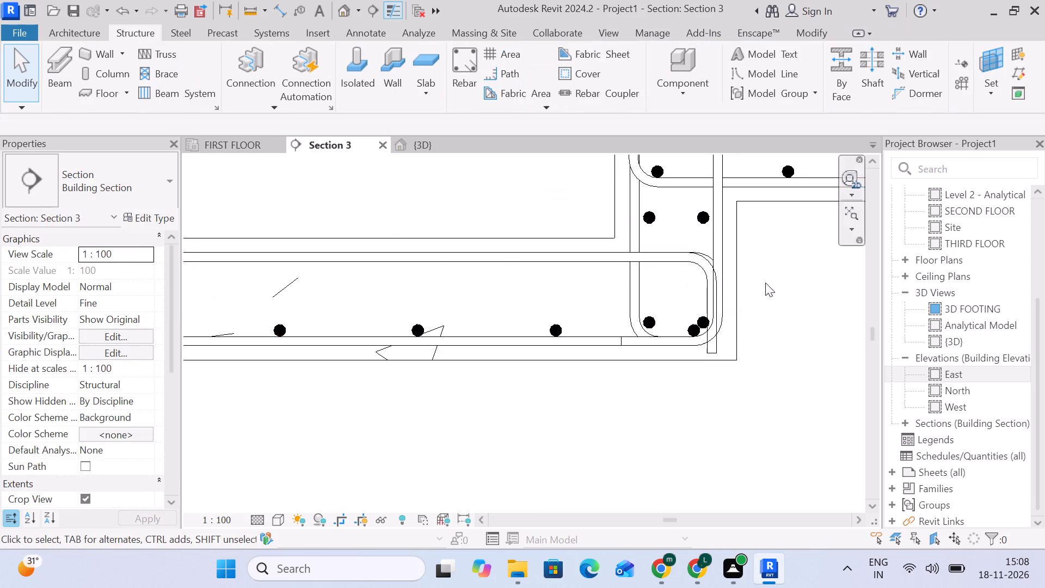
# Shift the last bar of the landing's lower 13M set slightly inward, away from the riser's corner bar.
pyautogui.click(698, 219)
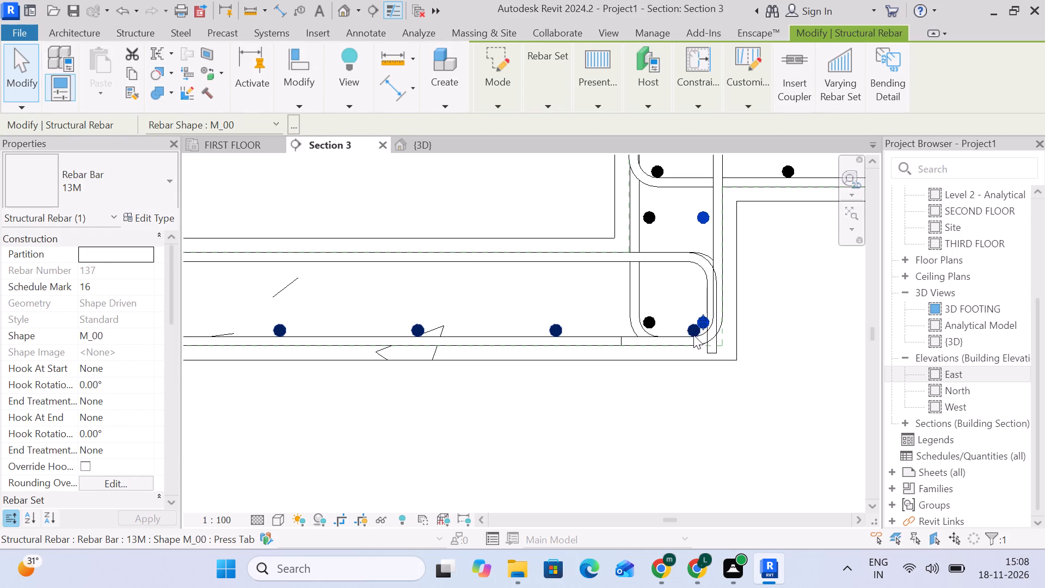
pyautogui.click(691, 334)
pyautogui.scroll(5, 690, 331)
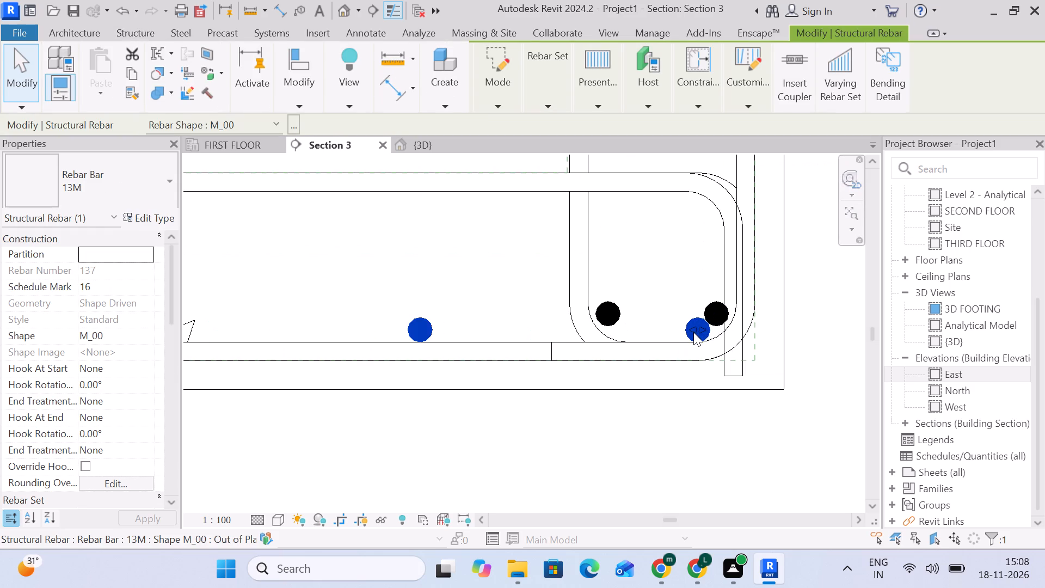
pyautogui.moveTo(693, 332); pyautogui.dragTo(685, 332)
pyautogui.click(647, 451)
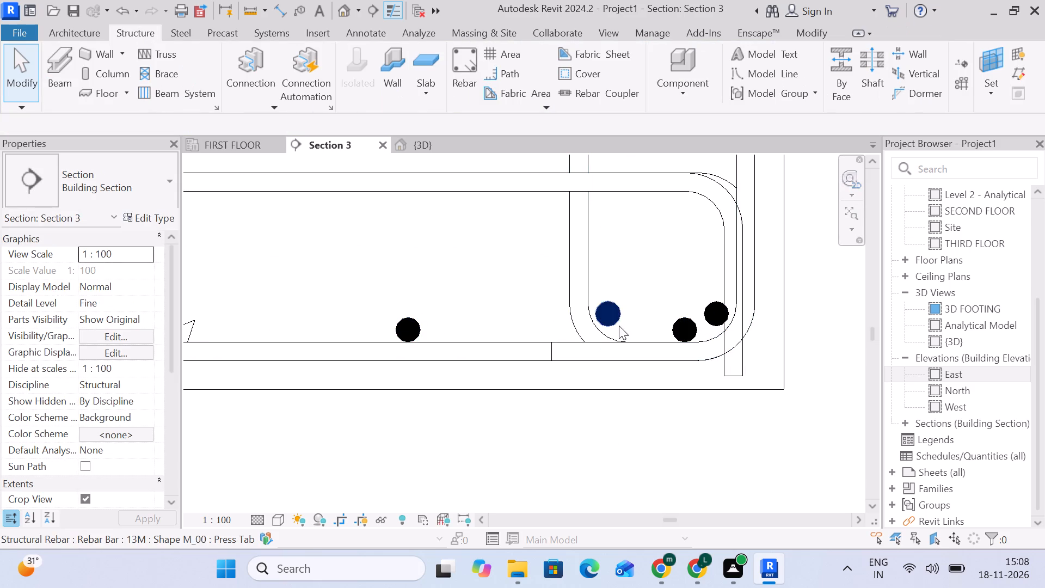
# Extend the landing's upper 13M bar set across to the riser, ending it above the last bar of the lower set.
pyautogui.scroll(-6, 618, 332)
pyautogui.scroll(2, 622, 336)
pyautogui.scroll(-13, 622, 335)
pyautogui.moveTo(483, 364); pyautogui.dragTo(844, 376, button='middle')
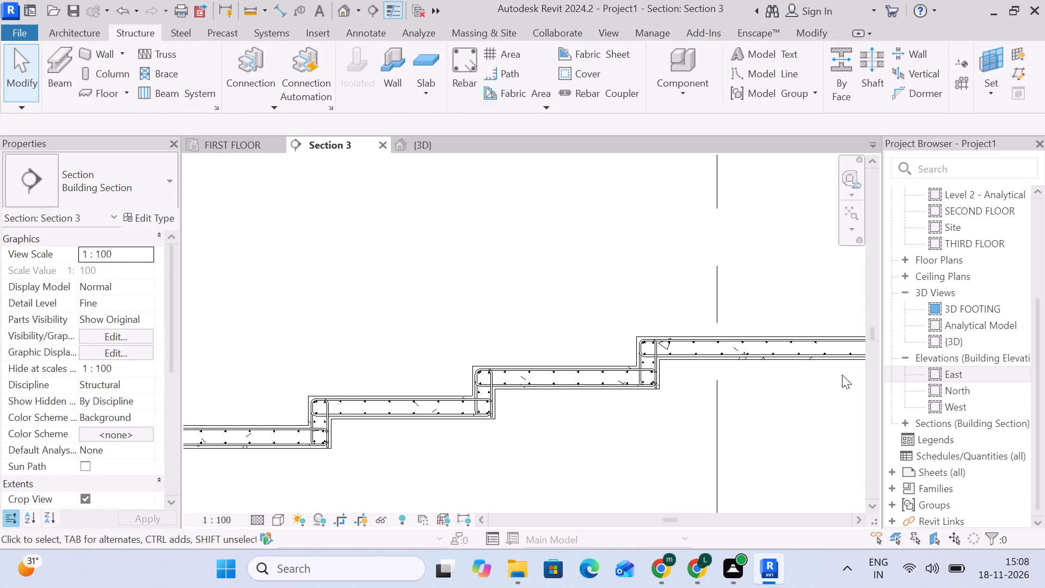
pyautogui.moveTo(827, 370); pyautogui.dragTo(587, 370, button='middle')
pyautogui.scroll(13, 573, 344)
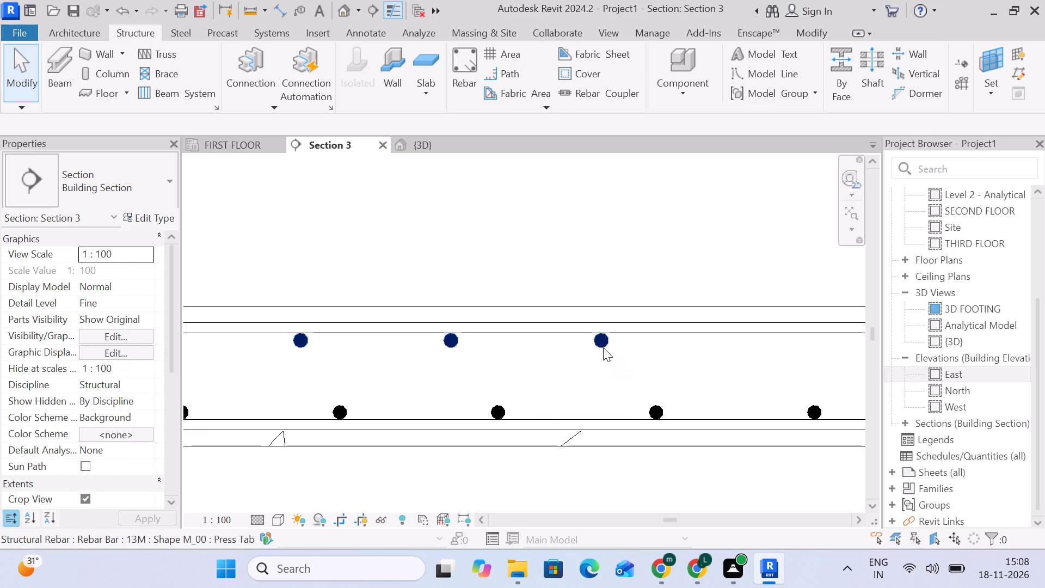
pyautogui.click(603, 347)
pyautogui.scroll(-2, 659, 366)
pyautogui.moveTo(654, 368); pyautogui.dragTo(436, 385, button='middle')
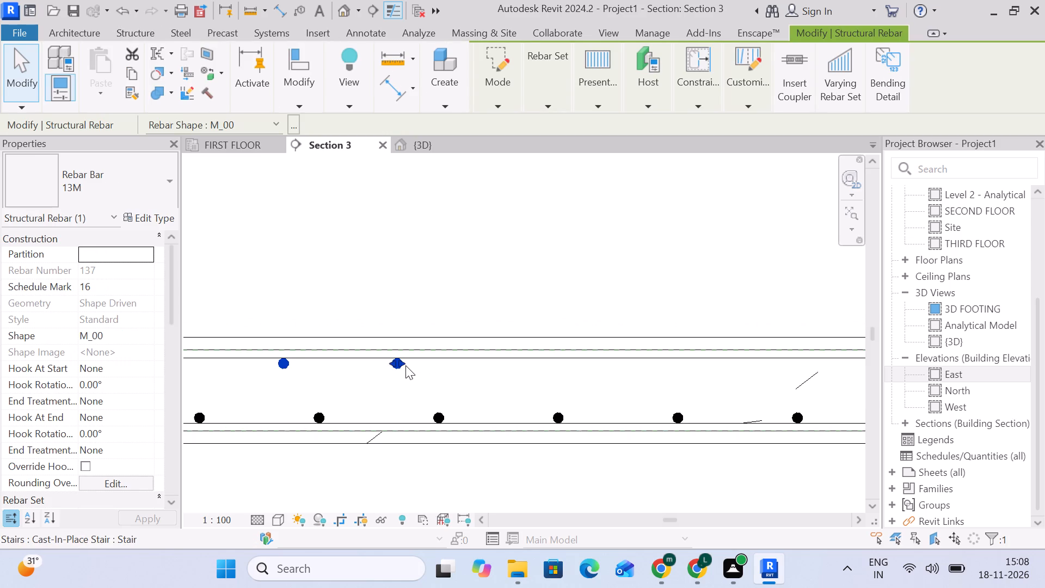
pyautogui.moveTo(402, 364); pyautogui.dragTo(785, 362)
pyautogui.moveTo(789, 378); pyautogui.dragTo(363, 287, button='middle')
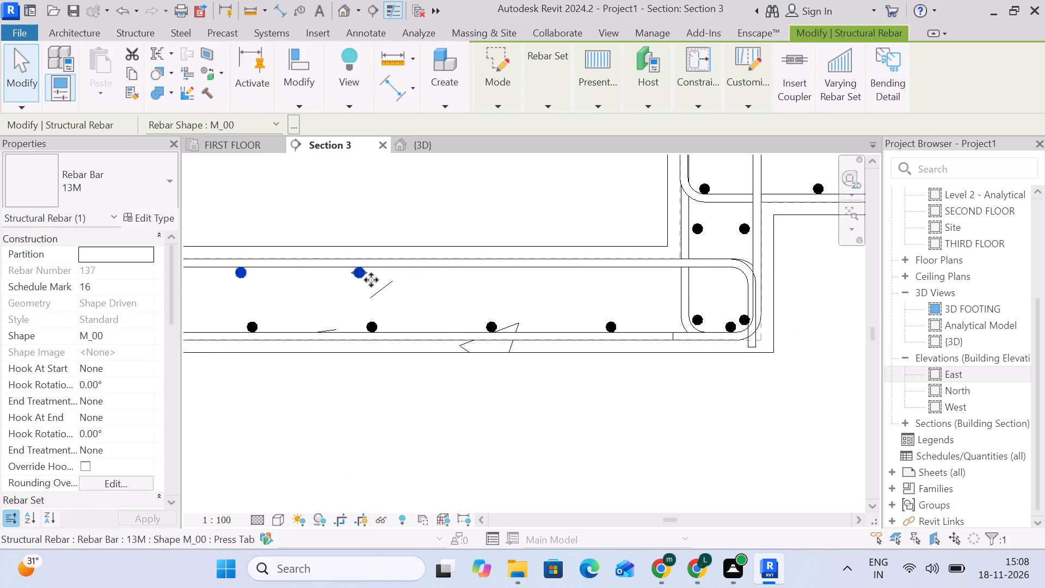
pyautogui.moveTo(367, 275); pyautogui.dragTo(729, 277)
pyautogui.scroll(-11, 616, 429)
pyautogui.moveTo(599, 419); pyautogui.dragTo(746, 244, button='middle')
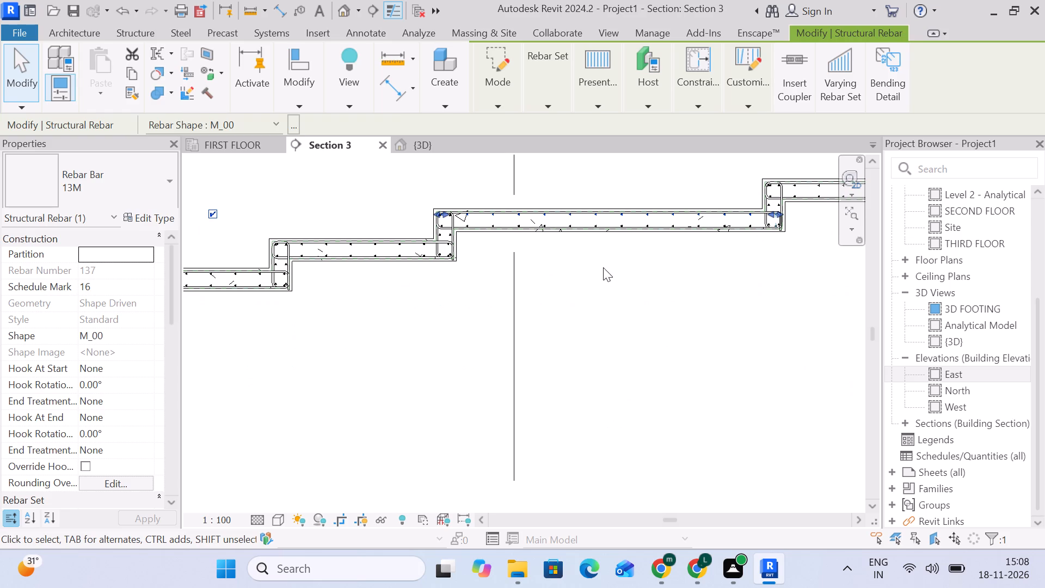
pyautogui.click(628, 285)
# Shift the first bars of the landing's upper and lower 13M sets inward at its first riser, keeping both aligned vertically.
pyautogui.scroll(-5, 433, 283)
pyautogui.scroll(5, 428, 281)
pyautogui.scroll(15, 438, 236)
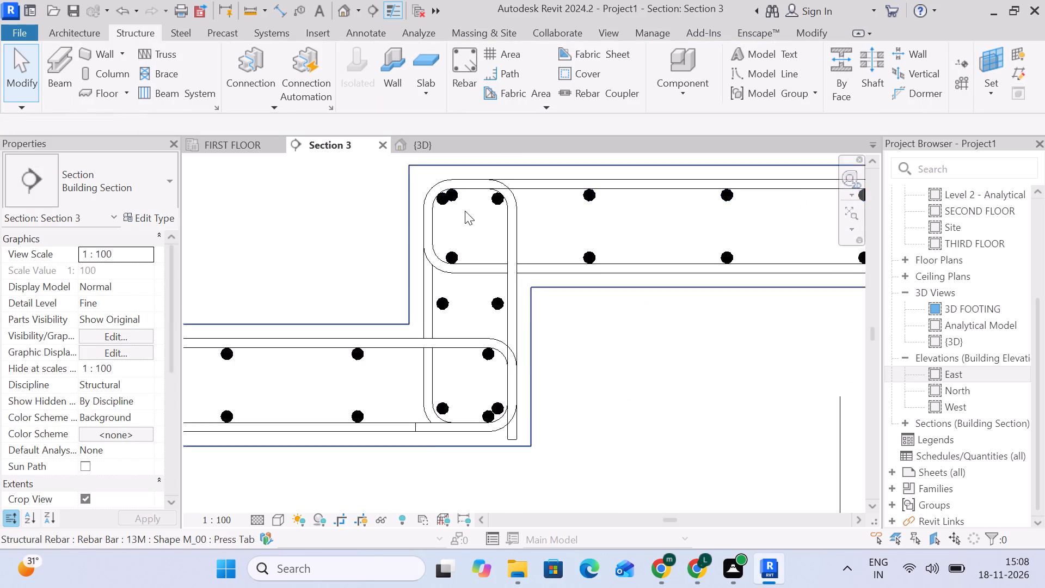
pyautogui.scroll(2, 465, 211)
pyautogui.click(723, 180)
pyautogui.moveTo(442, 177); pyautogui.dragTo(452, 181)
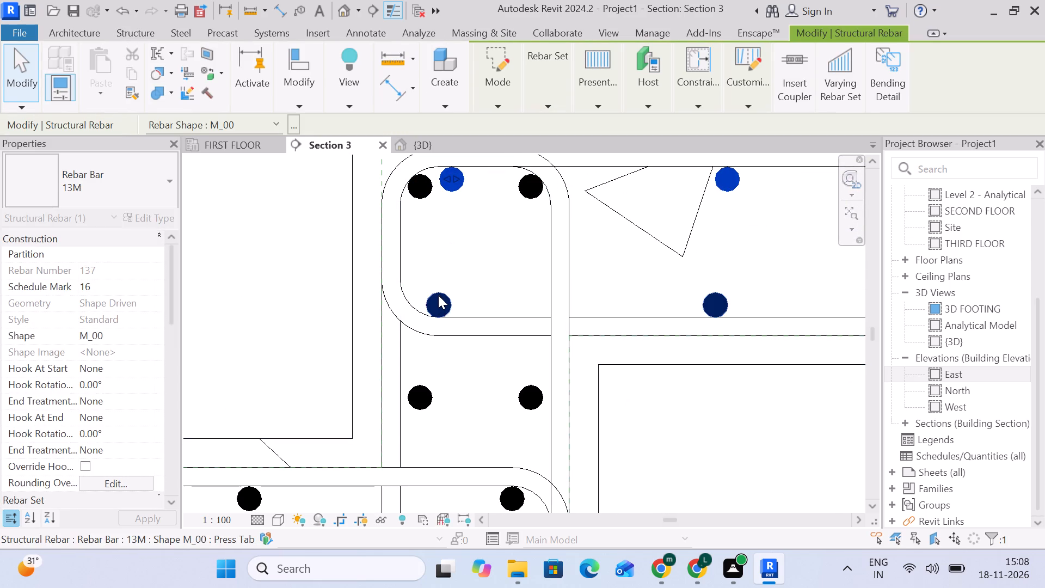
pyautogui.click(437, 296)
pyautogui.moveTo(439, 298); pyautogui.dragTo(452, 298)
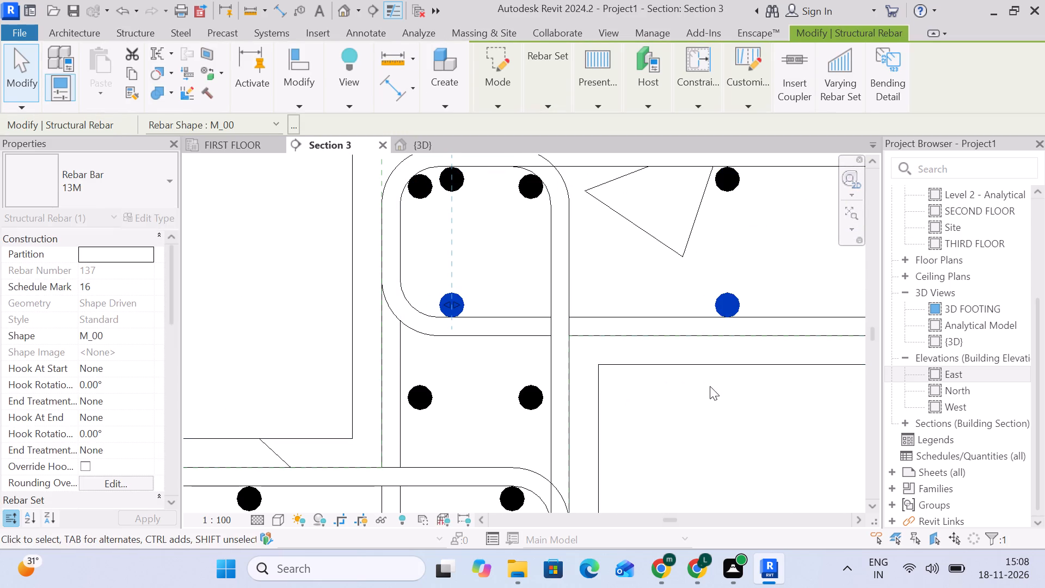
pyautogui.click(660, 412)
# Copy the wide landing's horizontal 10M tie, both 13M sets, riser tie and riser bars to the corner of the first unreinforced upper step.
pyautogui.scroll(-7, 660, 411)
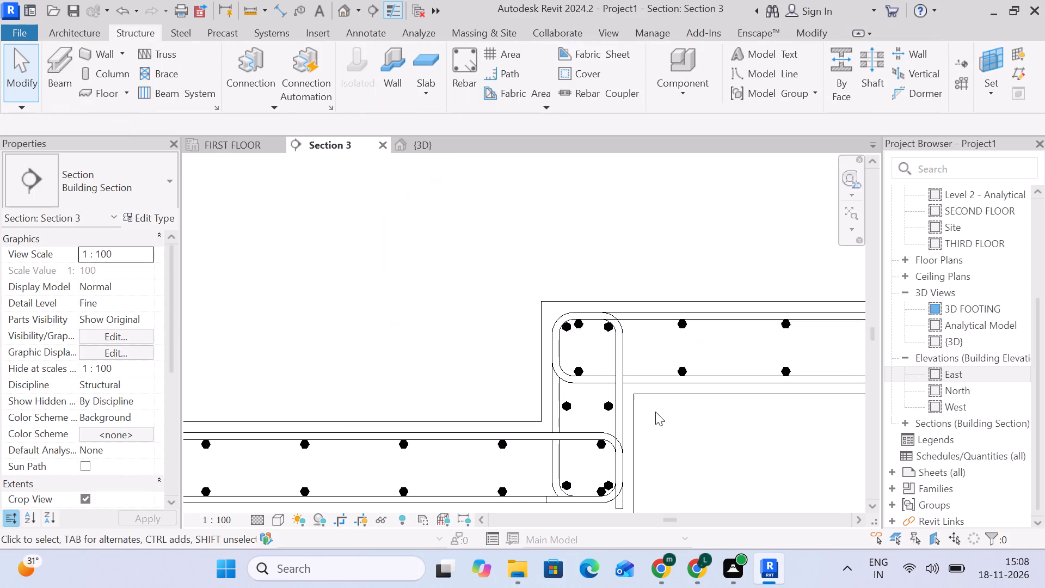
pyautogui.scroll(-5, 649, 410)
pyautogui.moveTo(632, 402); pyautogui.dragTo(523, 340, button='middle')
pyautogui.scroll(1, 523, 338)
pyautogui.scroll(-4, 524, 336)
pyautogui.scroll(-1, 574, 358)
pyautogui.moveTo(573, 358); pyautogui.dragTo(515, 362, button='middle')
pyautogui.scroll(3, 712, 363)
pyautogui.moveTo(788, 364); pyautogui.dragTo(644, 356, button='middle')
pyautogui.scroll(4, 769, 327)
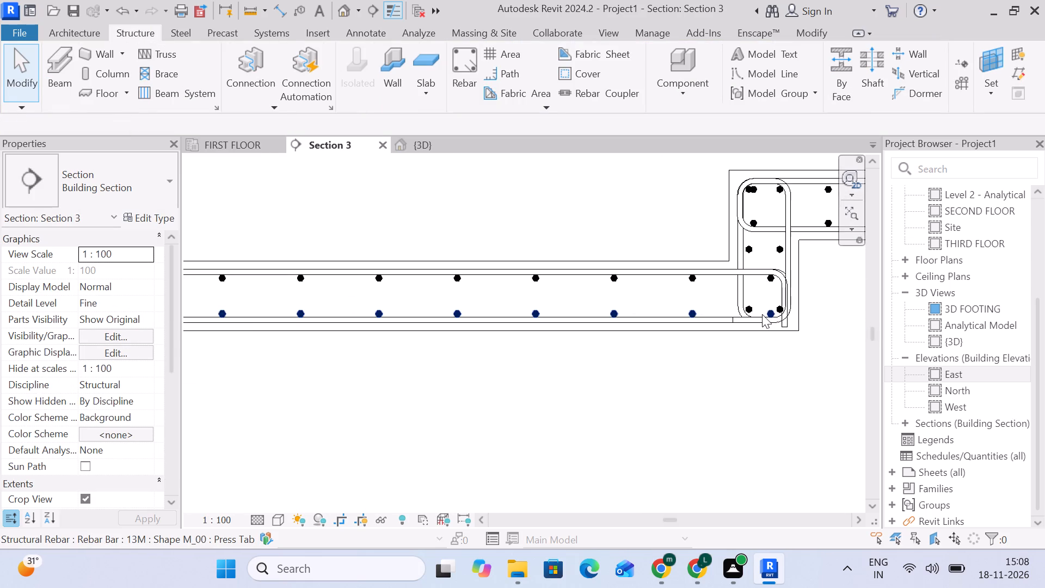
pyautogui.scroll(5, 753, 193)
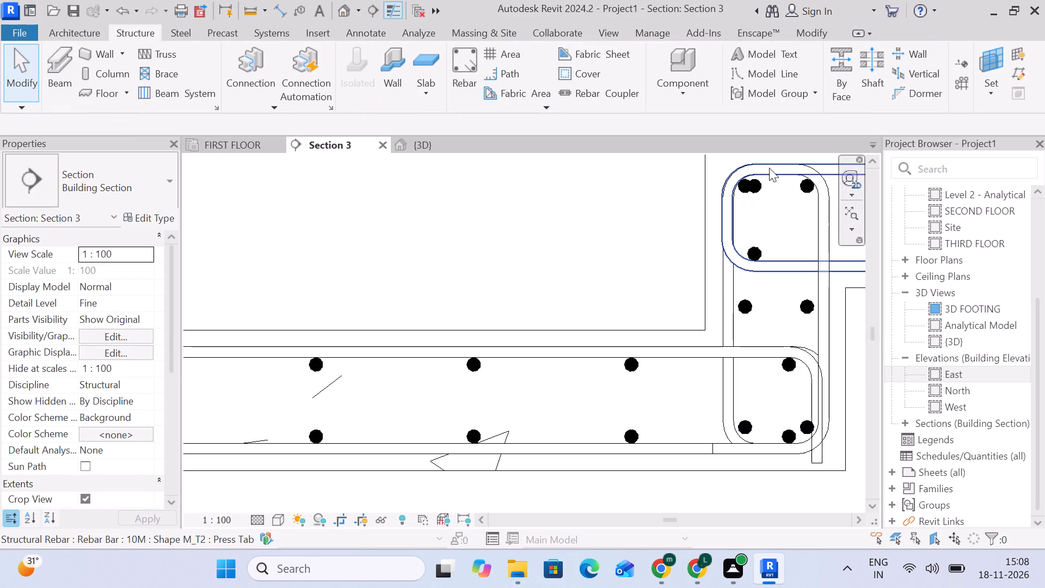
pyautogui.keyDown('ctrl'); pyautogui.click(727, 305); pyautogui.keyUp('ctrl')
pyautogui.keyDown('ctrl'); pyautogui.click(748, 311); pyautogui.keyUp('ctrl')
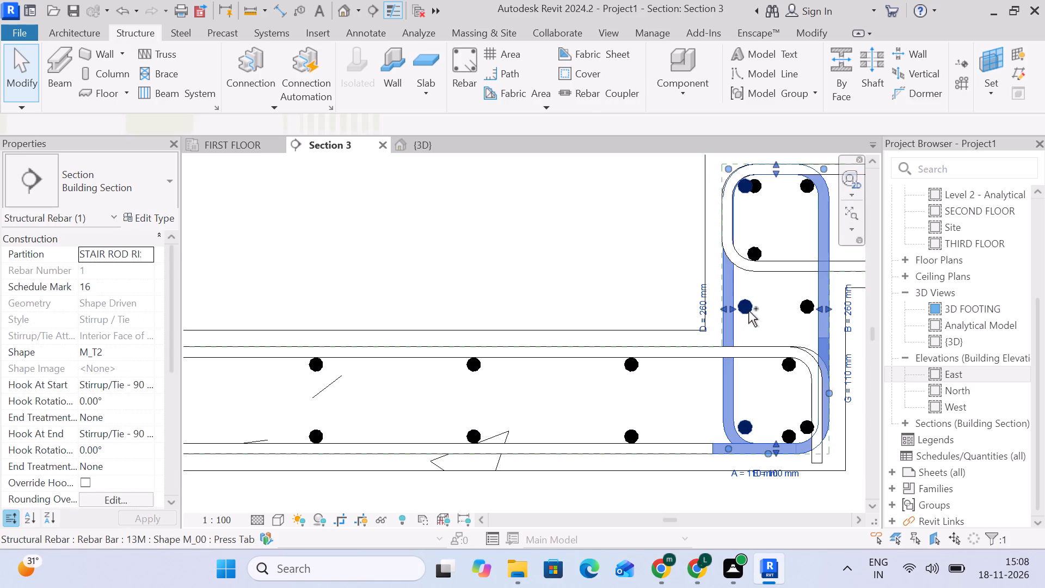
pyautogui.keyDown('ctrl'); pyautogui.click(805, 309); pyautogui.keyUp('ctrl')
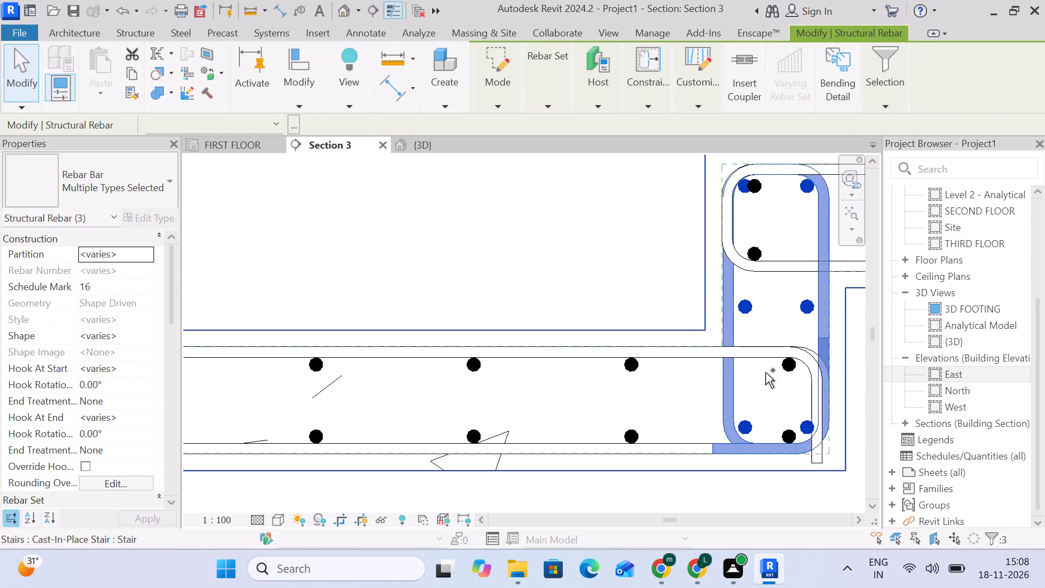
pyautogui.keyDown('ctrl'); pyautogui.click(788, 362); pyautogui.keyUp('ctrl')
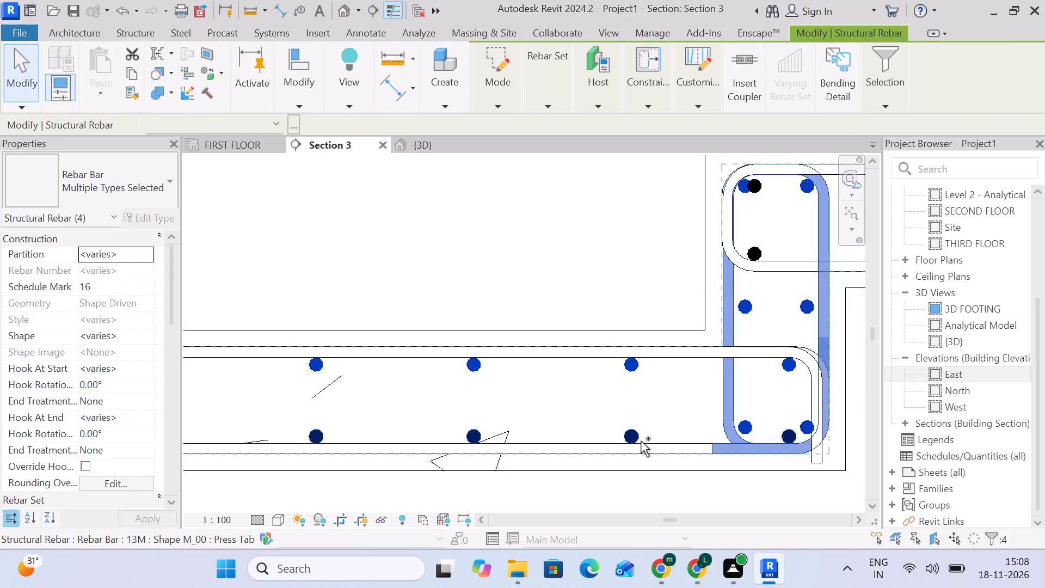
pyautogui.keyDown('ctrl'); pyautogui.click(640, 433); pyautogui.keyUp('ctrl')
pyautogui.keyDown('ctrl'); pyautogui.click(679, 359); pyautogui.keyUp('ctrl')
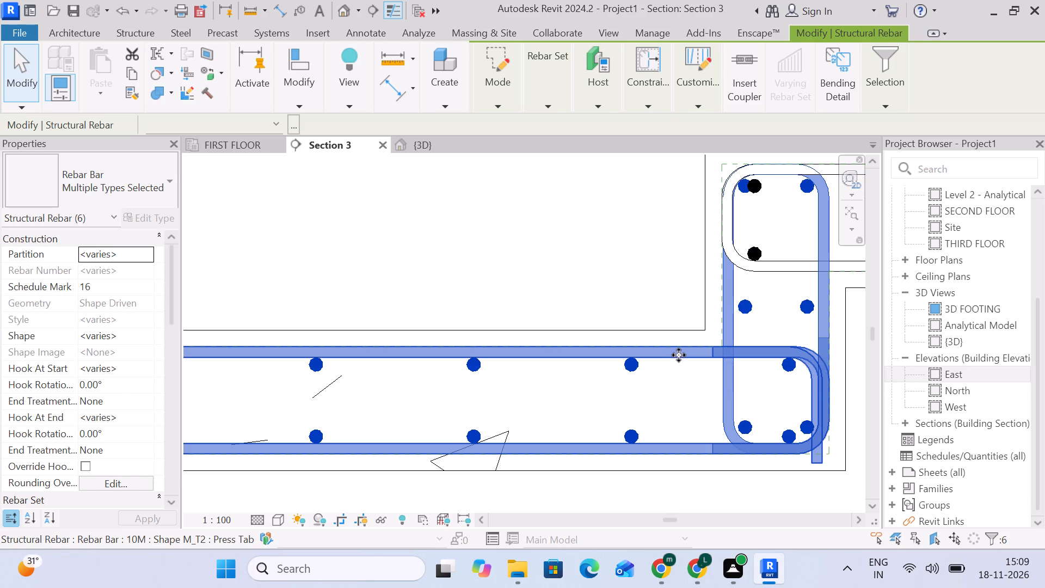
pyautogui.scroll(-12, 679, 354)
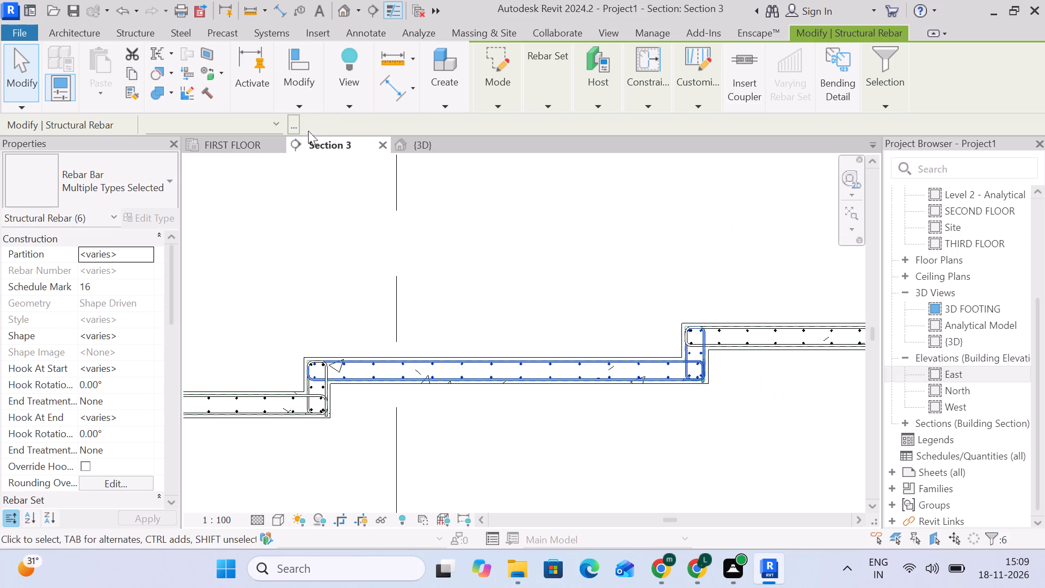
pyautogui.click(299, 102)
pyautogui.click(319, 168)
pyautogui.scroll(5, 305, 350)
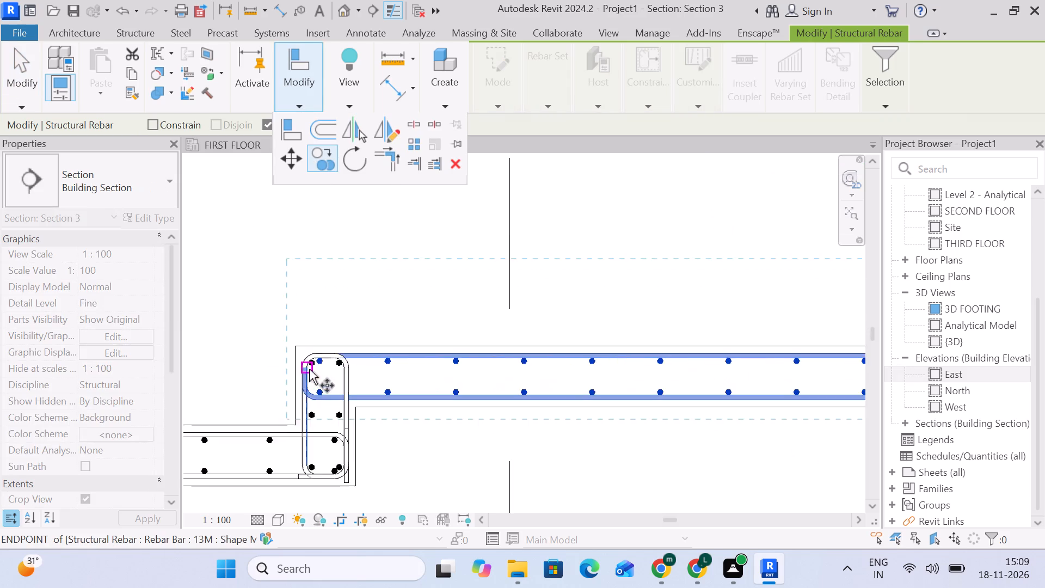
pyautogui.scroll(9, 309, 369)
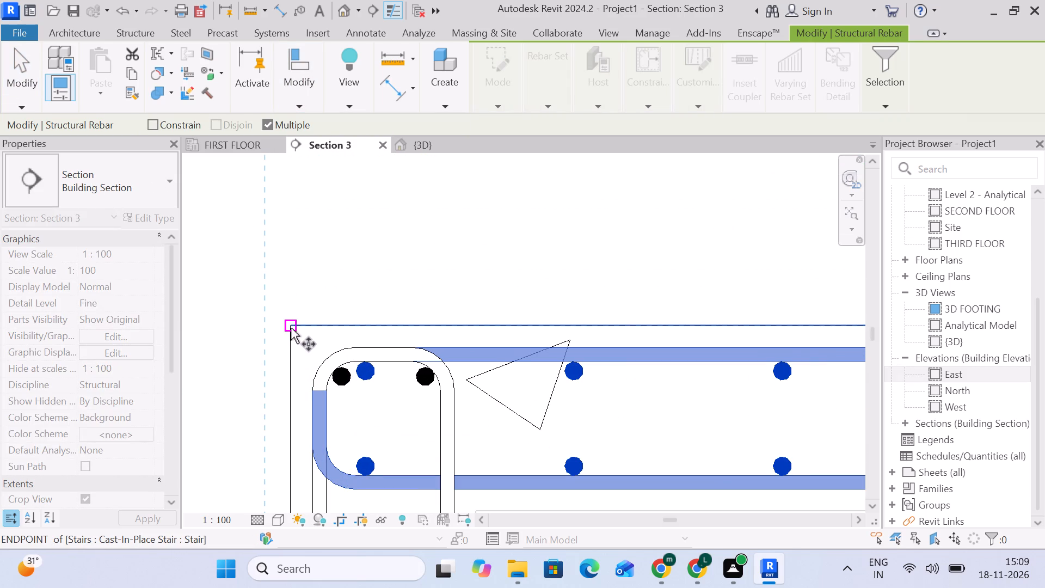
pyautogui.click(290, 327)
pyautogui.scroll(-12, 291, 326)
pyautogui.scroll(-6, 433, 326)
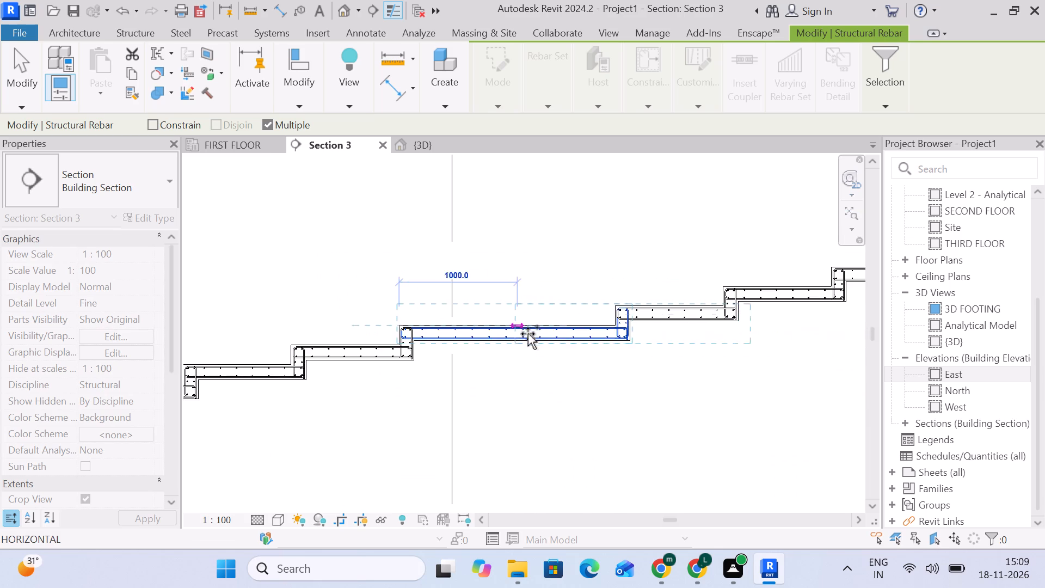
pyautogui.scroll(-6, 554, 339)
pyautogui.moveTo(660, 360); pyautogui.dragTo(271, 391, button='middle')
pyautogui.scroll(1, 271, 391)
pyautogui.moveTo(587, 348); pyautogui.dragTo(316, 412, button='middle')
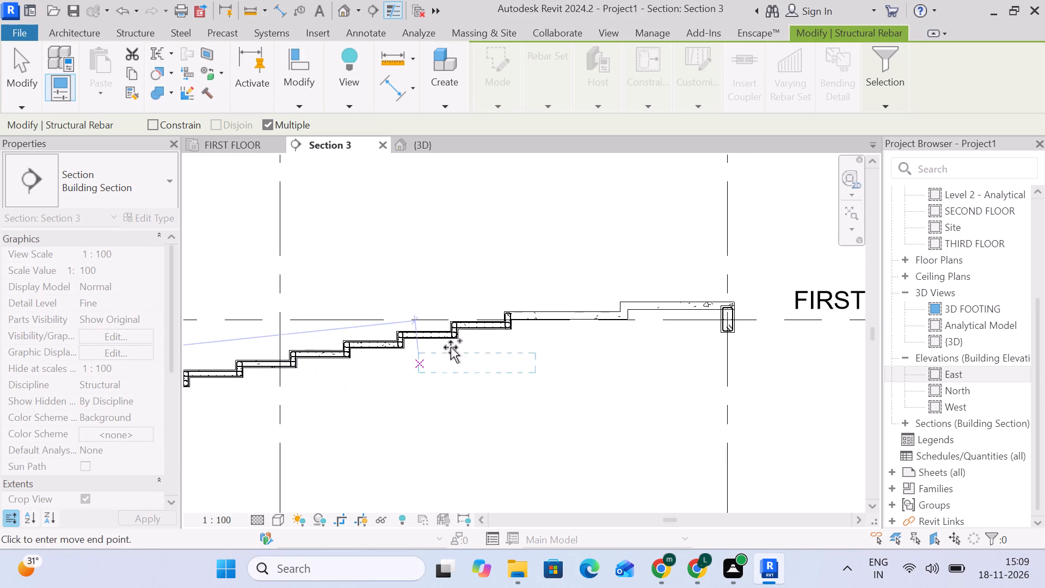
pyautogui.scroll(5, 459, 334)
pyautogui.scroll(6, 519, 308)
pyautogui.moveTo(558, 303); pyautogui.dragTo(407, 370, button='middle')
pyautogui.scroll(3, 407, 370)
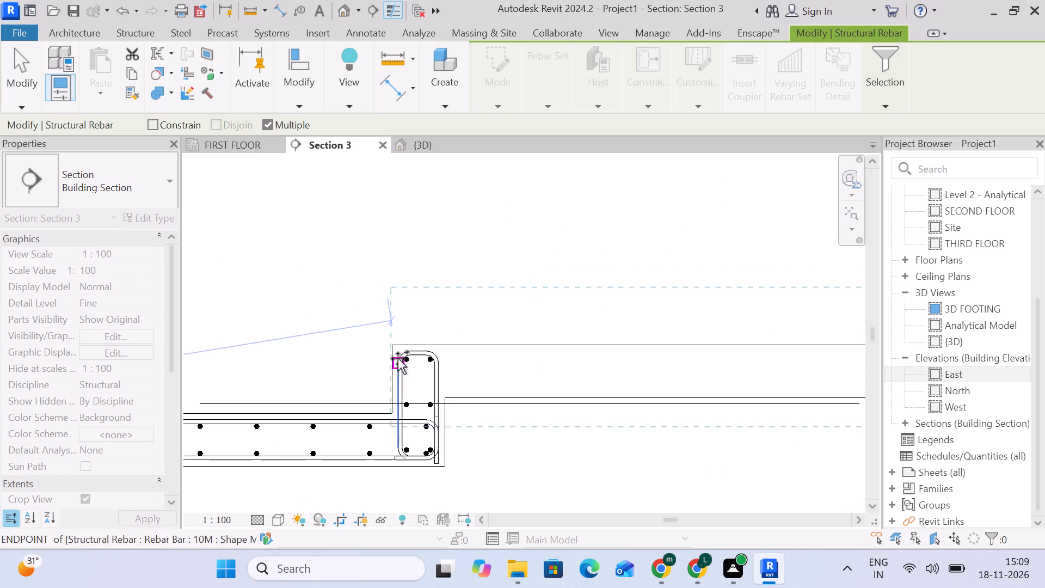
pyautogui.click(391, 346)
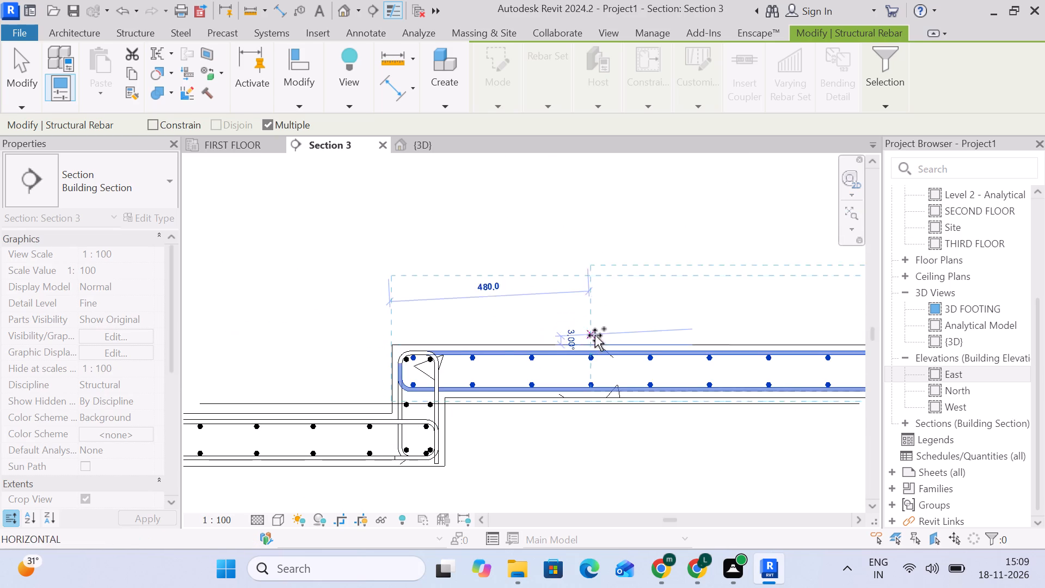
# Place another copy of the same rebar group at the top corner of the last landing by the beam, ending the copy.
pyautogui.scroll(-5, 595, 335)
pyautogui.moveTo(592, 338); pyautogui.dragTo(316, 345, button='middle')
pyautogui.moveTo(628, 326); pyautogui.dragTo(413, 327, button='middle')
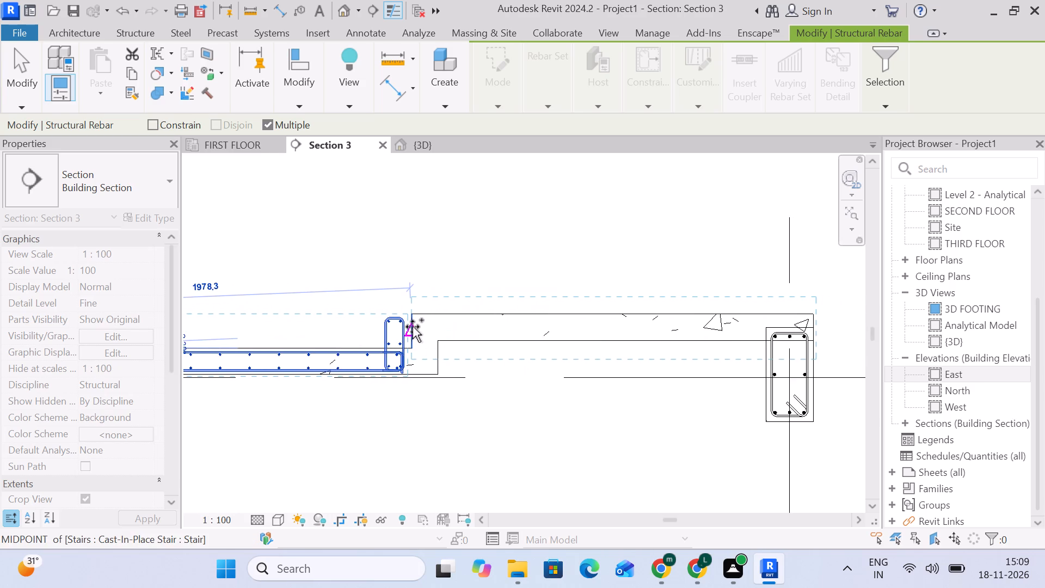
pyautogui.scroll(4, 415, 317)
pyautogui.click(408, 313)
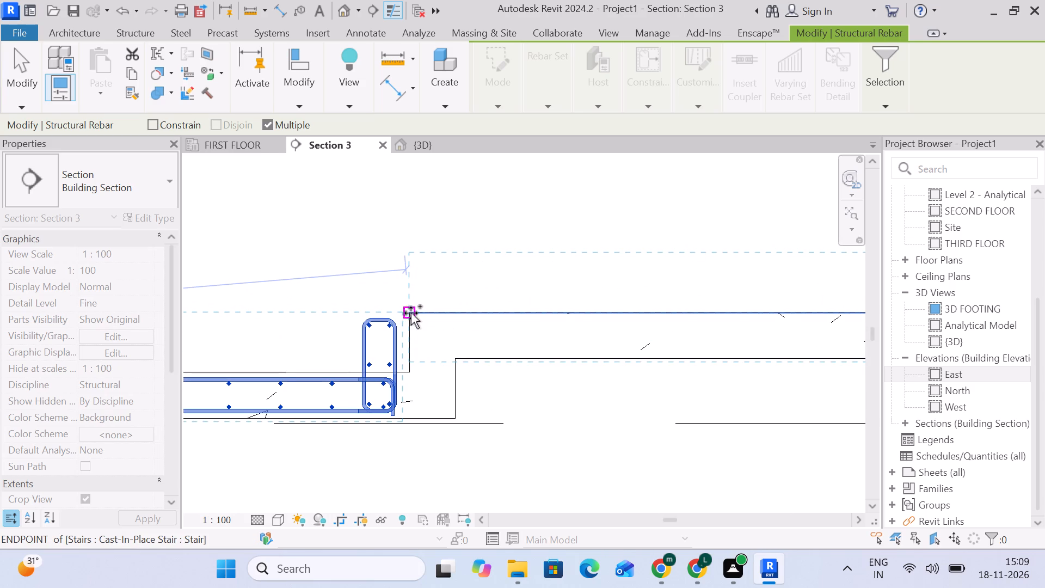
pyautogui.scroll(-5, 411, 313)
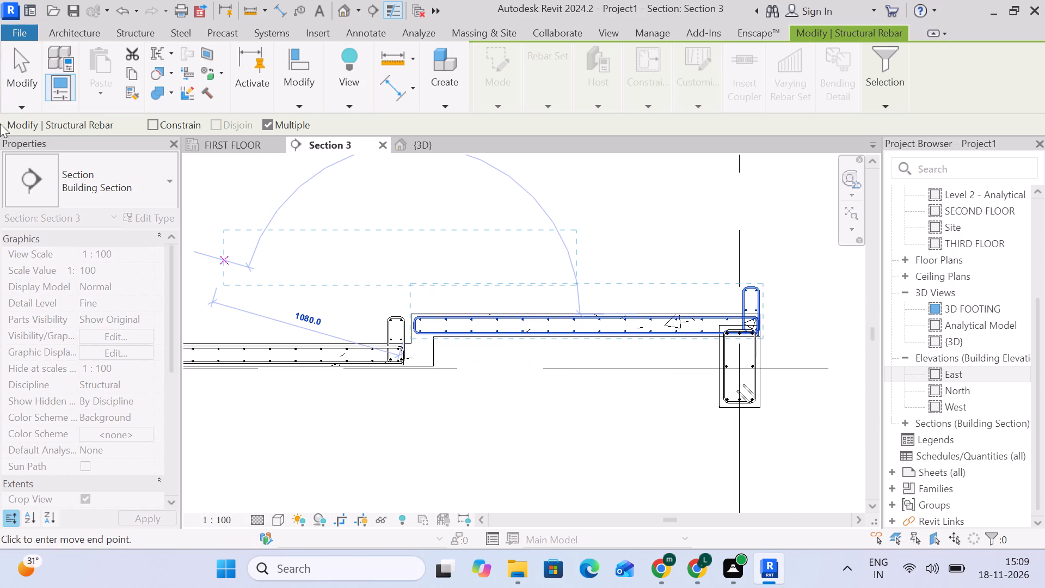
pyautogui.click(11, 72)
# Delete the surplus 10M riser tie and its two 13M bar sets at the beam end of the top landing.
pyautogui.scroll(10, 764, 321)
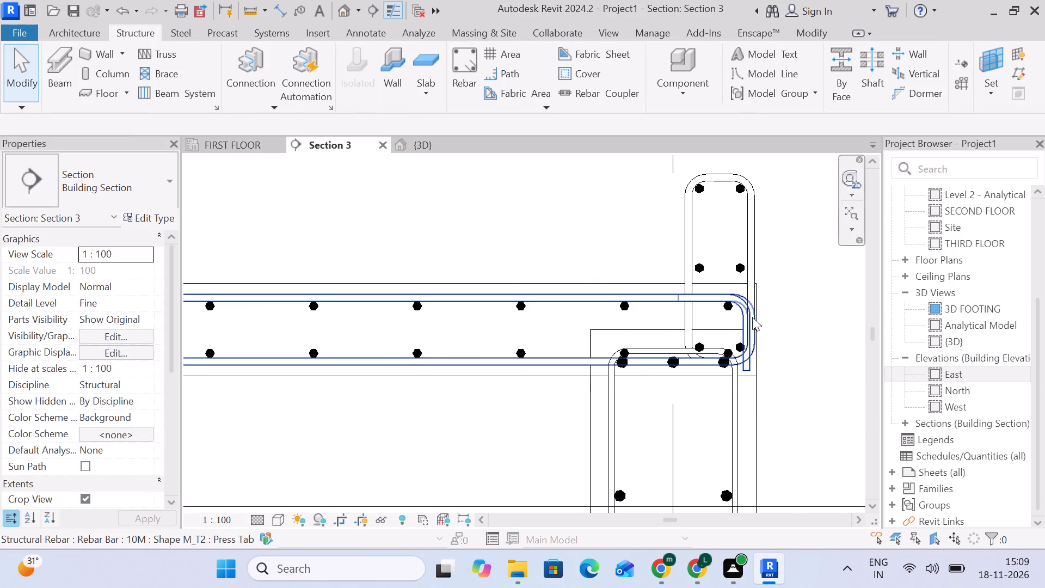
pyautogui.click(752, 242)
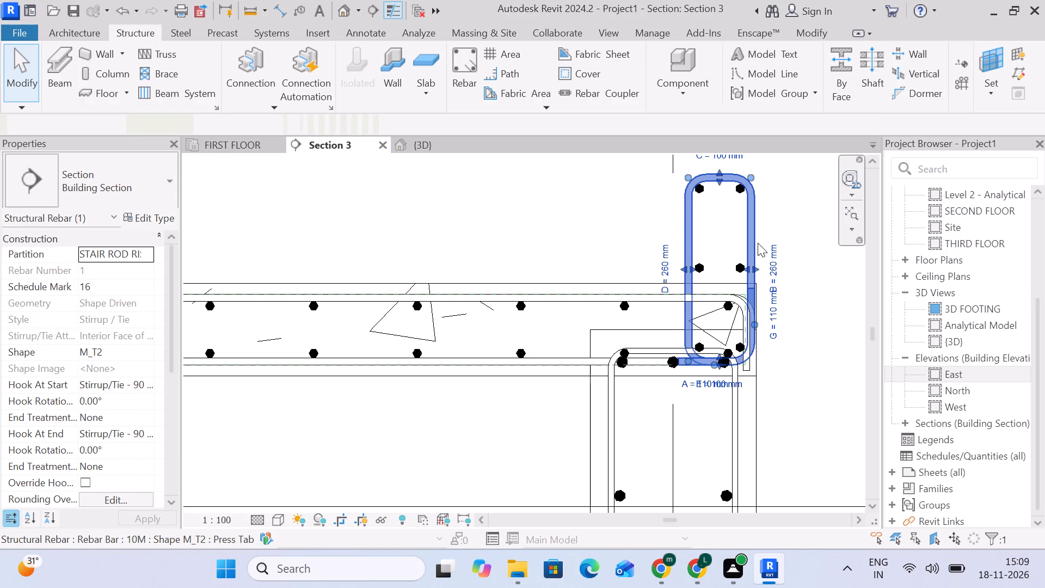
pyautogui.press('Delete')
pyautogui.scroll(5, 748, 306)
pyautogui.click(731, 246)
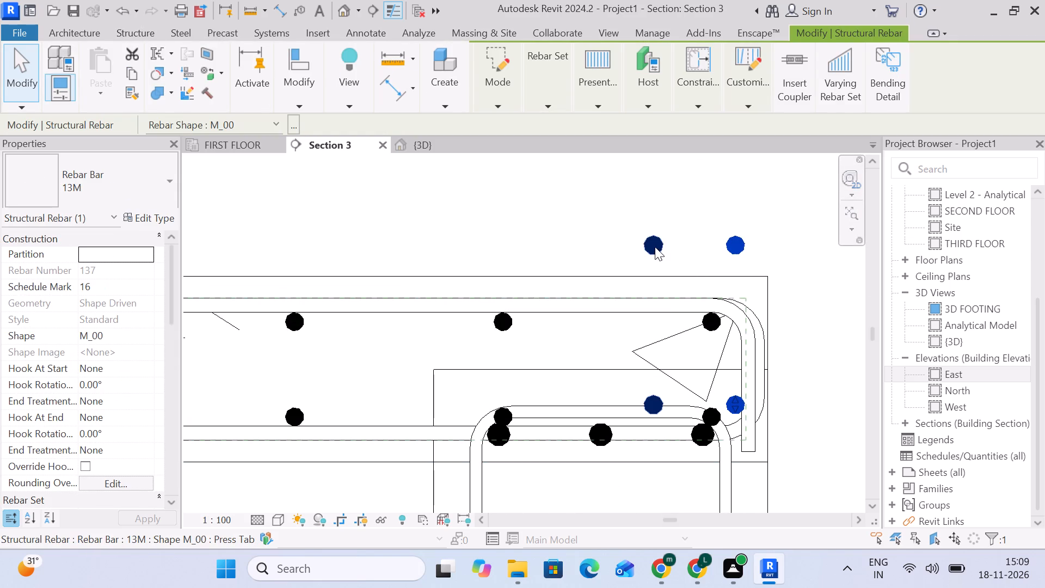
pyautogui.click(654, 246)
pyautogui.press('Delete')
pyautogui.click(733, 244)
pyautogui.press('Delete')
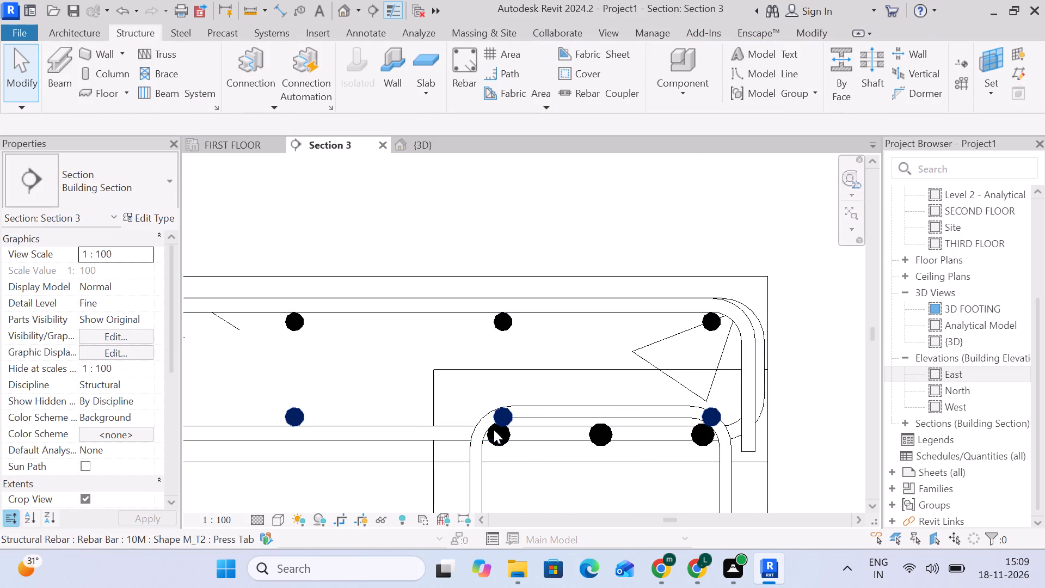
# Examine how the top landing's horizontal 10M tie and lower 13M bars overlap the beam's stirrup and top 16M bars.
pyautogui.click(431, 429)
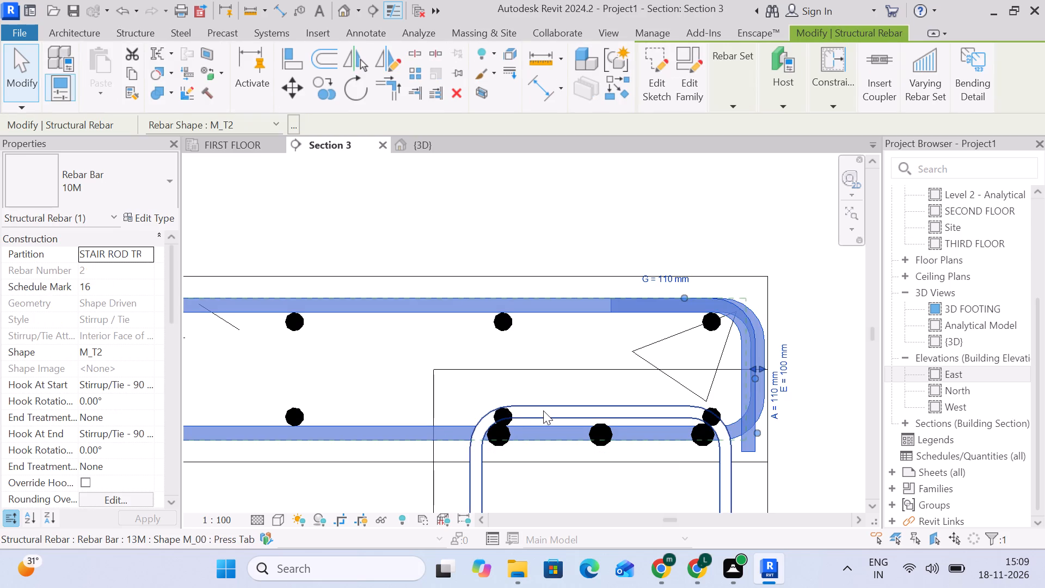
pyautogui.click(543, 411)
pyautogui.scroll(-5, 573, 398)
pyautogui.moveTo(572, 400); pyautogui.dragTo(518, 266, button='middle')
pyautogui.click(843, 354)
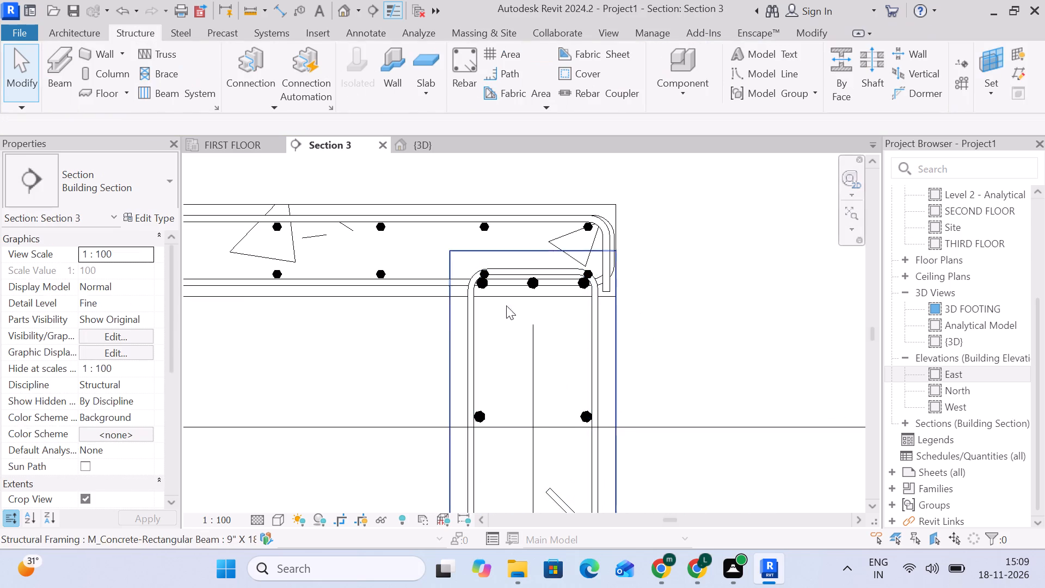
pyautogui.scroll(5, 485, 283)
pyautogui.click(489, 284)
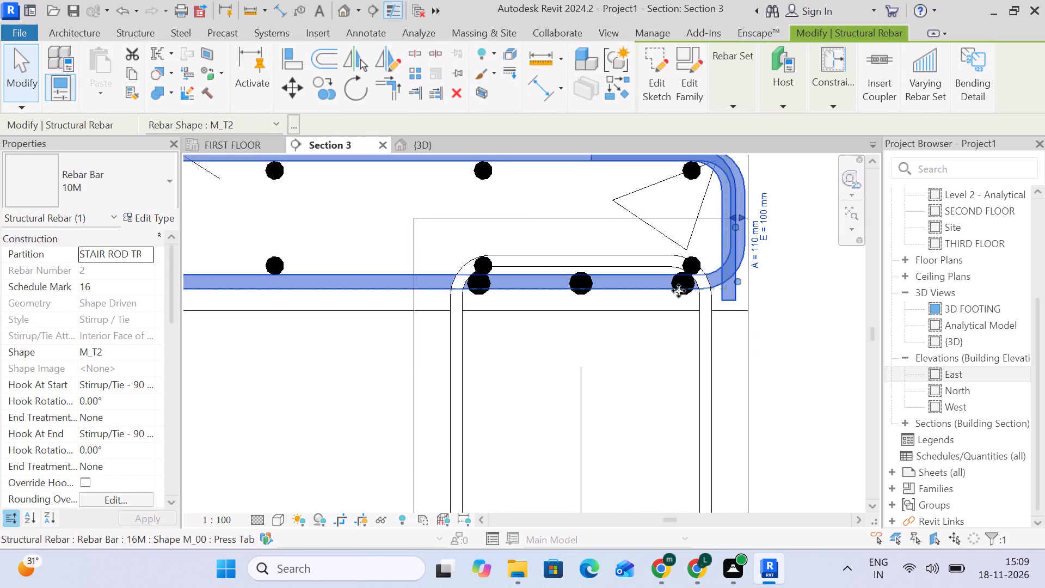
pyautogui.scroll(-4, 825, 363)
pyautogui.scroll(2, 825, 369)
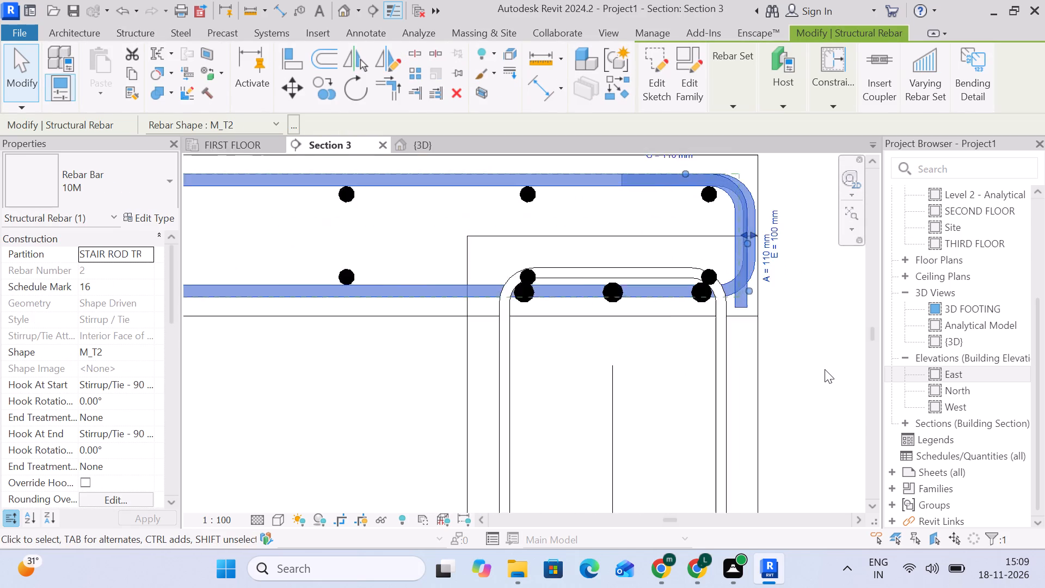
pyautogui.scroll(2, 825, 369)
pyautogui.click(813, 371)
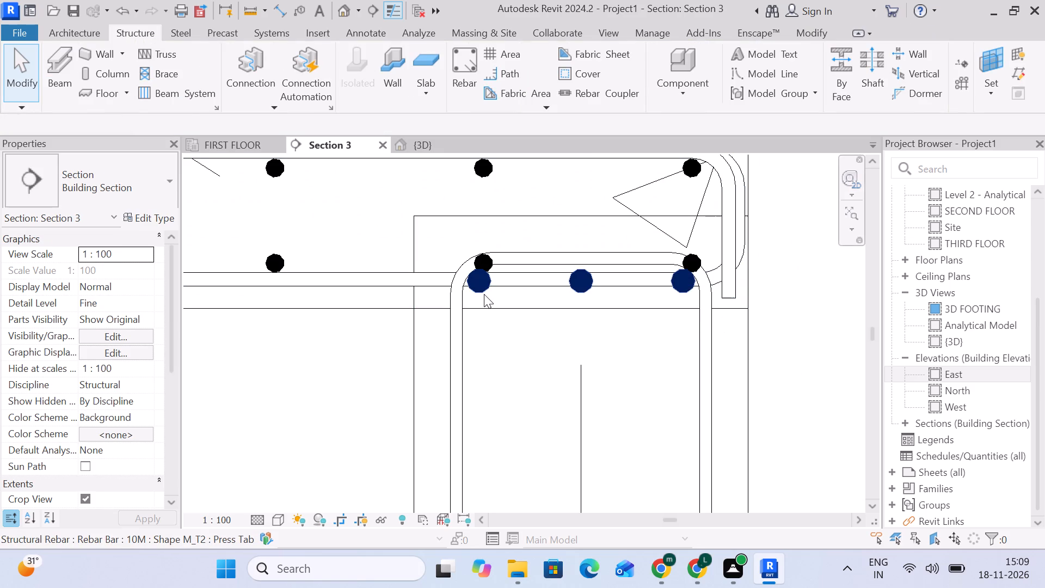
pyautogui.click(484, 294)
pyautogui.scroll(-4, 451, 287)
pyautogui.moveTo(456, 291); pyautogui.dragTo(544, 266, button='middle')
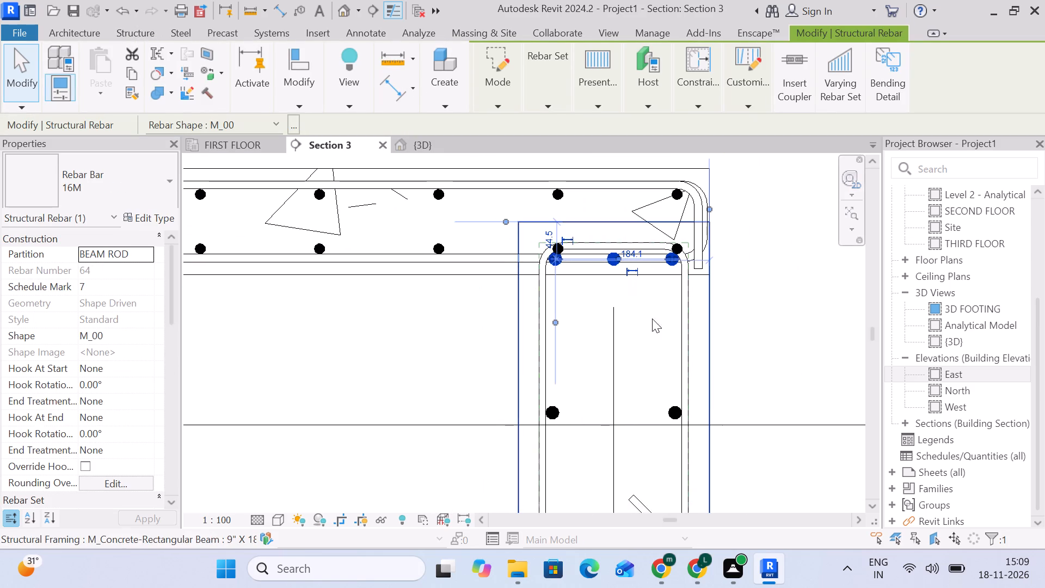
pyautogui.click(757, 335)
# Pull the last bar of the top landing's lower 13M set back clear of the beam, beneath the third-from-last upper bar.
pyautogui.scroll(6, 528, 254)
pyautogui.scroll(3, 594, 259)
pyautogui.click(600, 231)
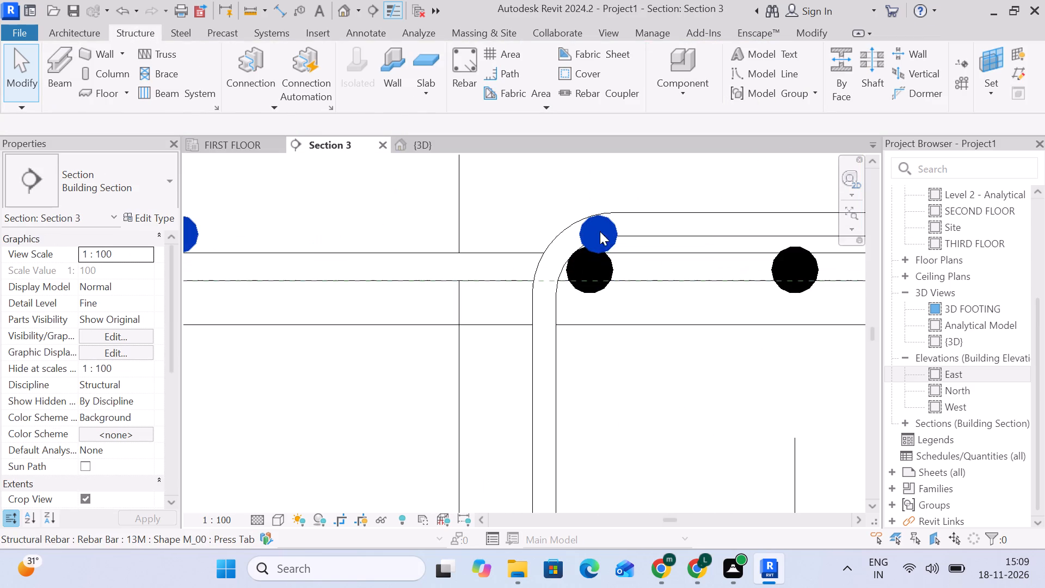
pyautogui.scroll(-5, 618, 245)
pyautogui.moveTo(816, 237); pyautogui.dragTo(695, 247)
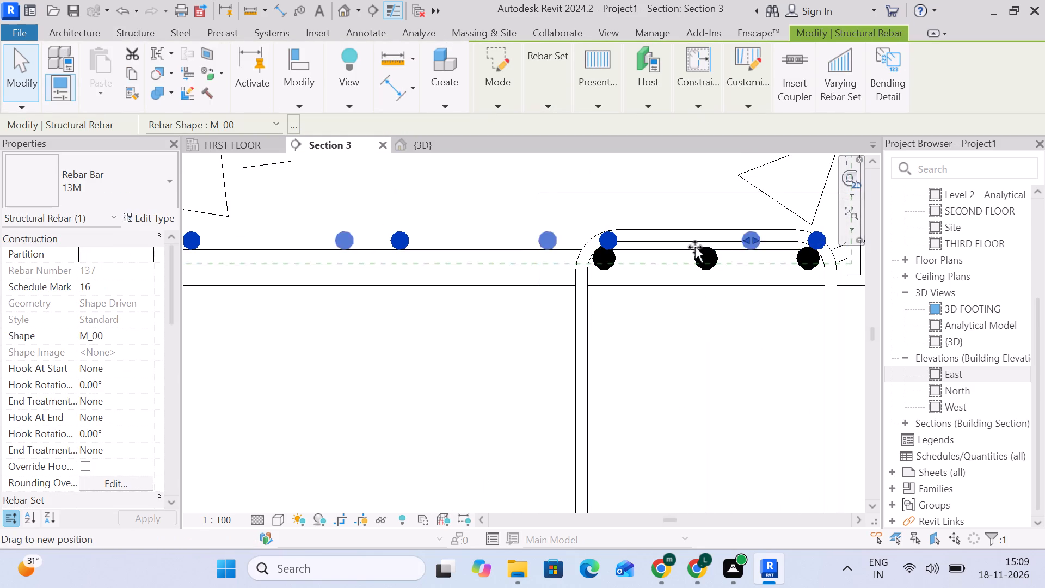
pyautogui.moveTo(695, 247); pyautogui.dragTo(526, 251)
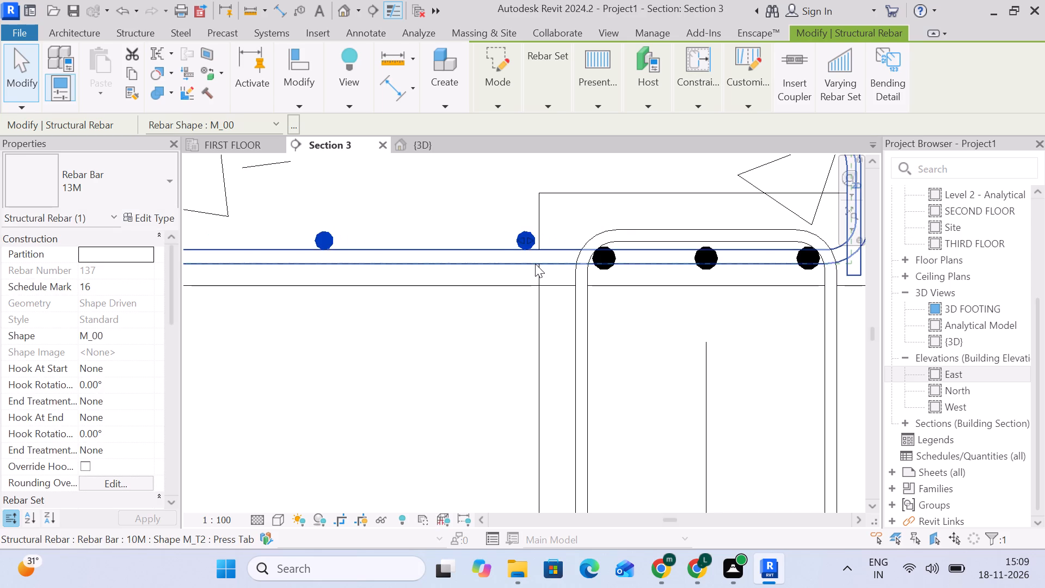
pyautogui.scroll(-5, 542, 266)
pyautogui.click(767, 309)
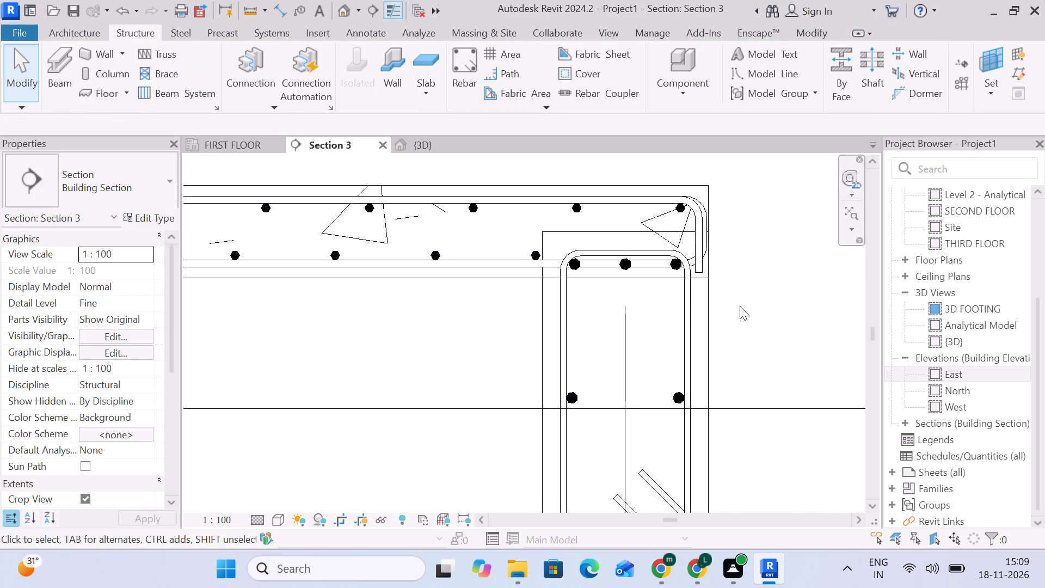
pyautogui.moveTo(534, 255); pyautogui.dragTo(499, 256)
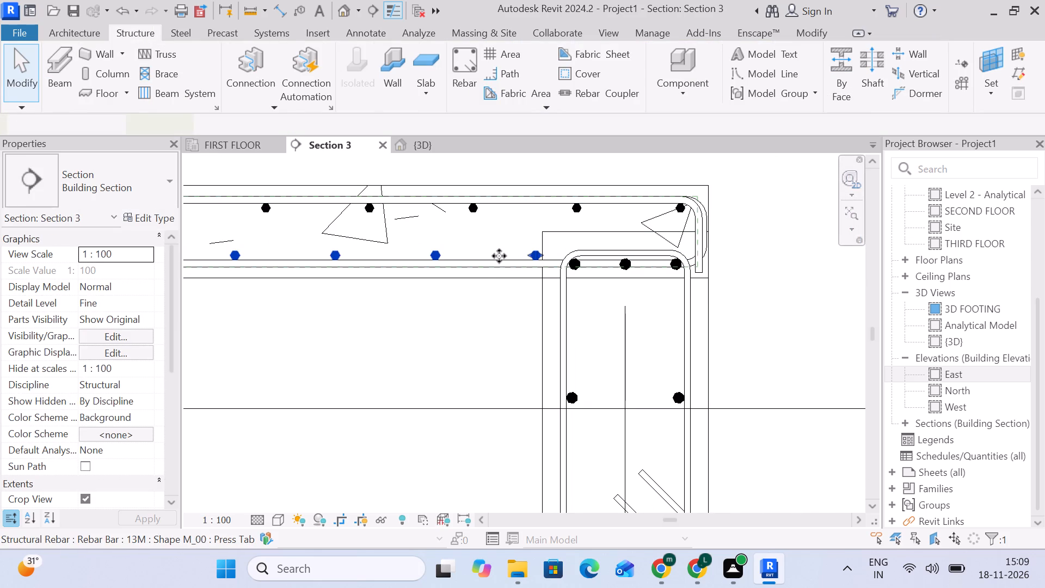
pyautogui.moveTo(499, 256); pyautogui.dragTo(480, 256)
pyautogui.moveTo(480, 256); pyautogui.dragTo(472, 258)
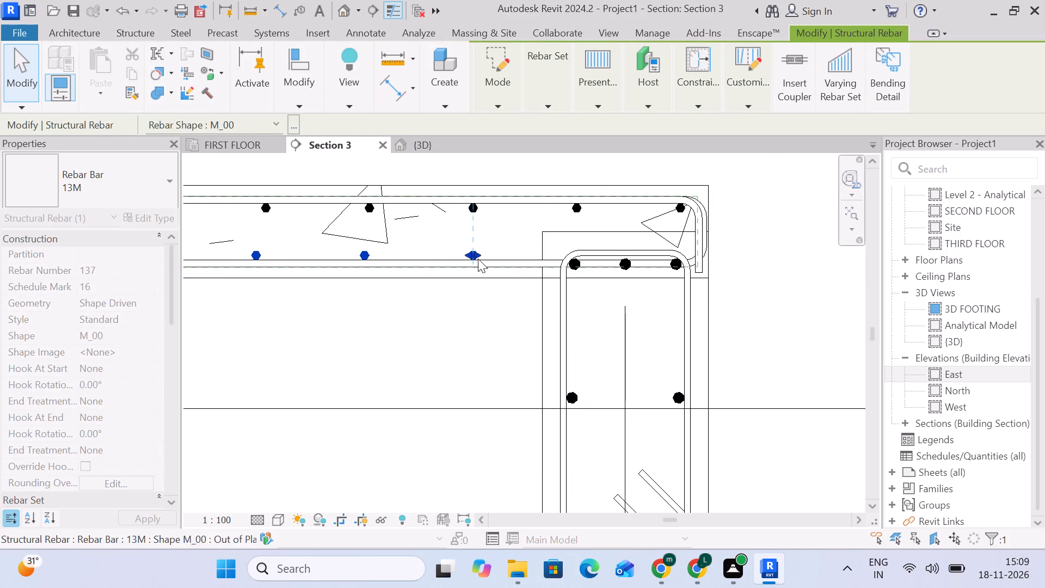
pyautogui.click(740, 324)
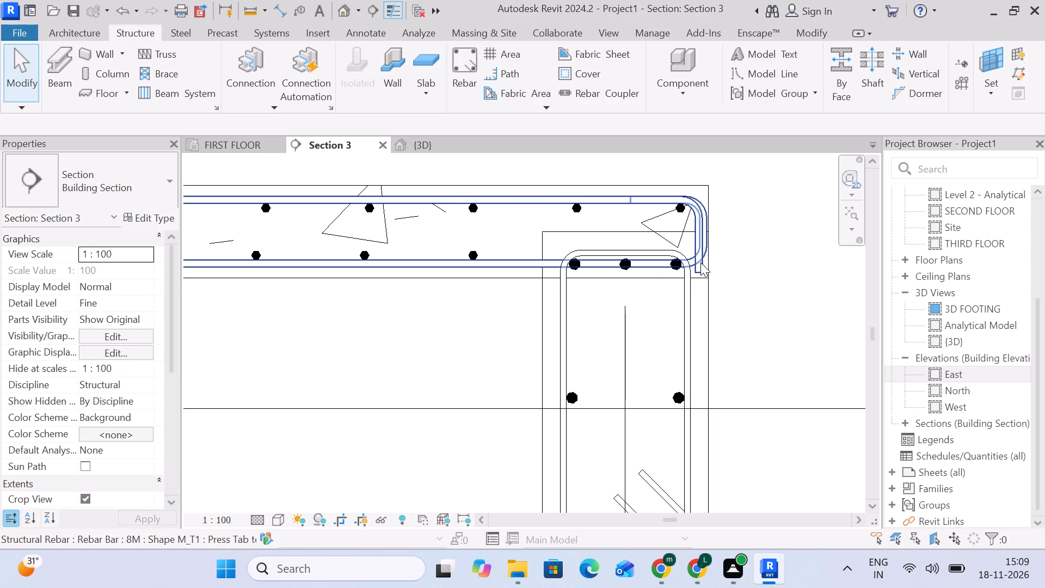
pyautogui.scroll(-3, 703, 262)
pyautogui.scroll(4, 695, 267)
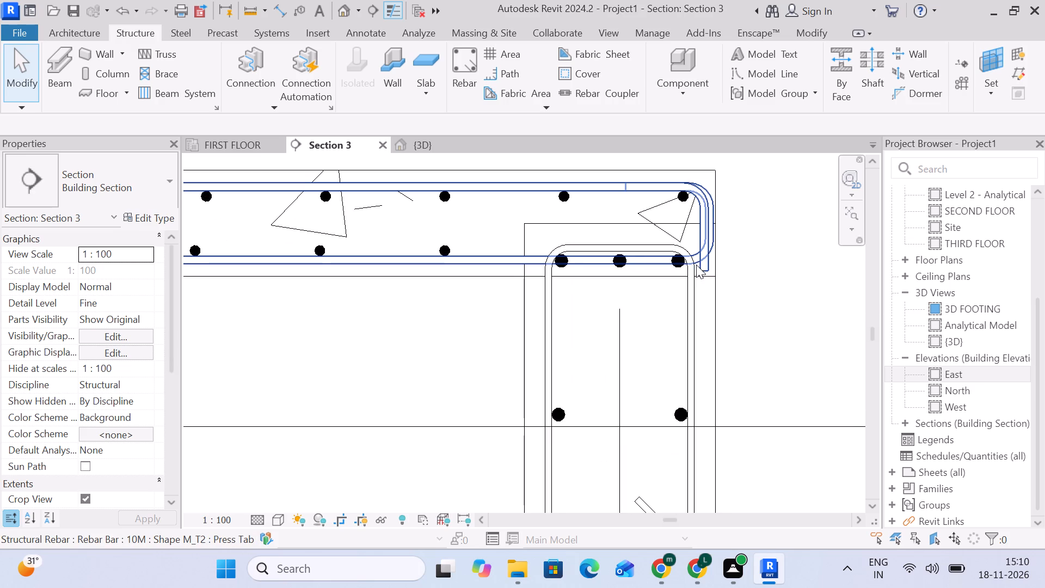
# Shift the top landing's lower 13M bar set toward the step end, so a bar sits beneath the first upper bar.
pyautogui.scroll(-10, 700, 267)
pyautogui.scroll(4, 401, 273)
pyautogui.scroll(3, 290, 274)
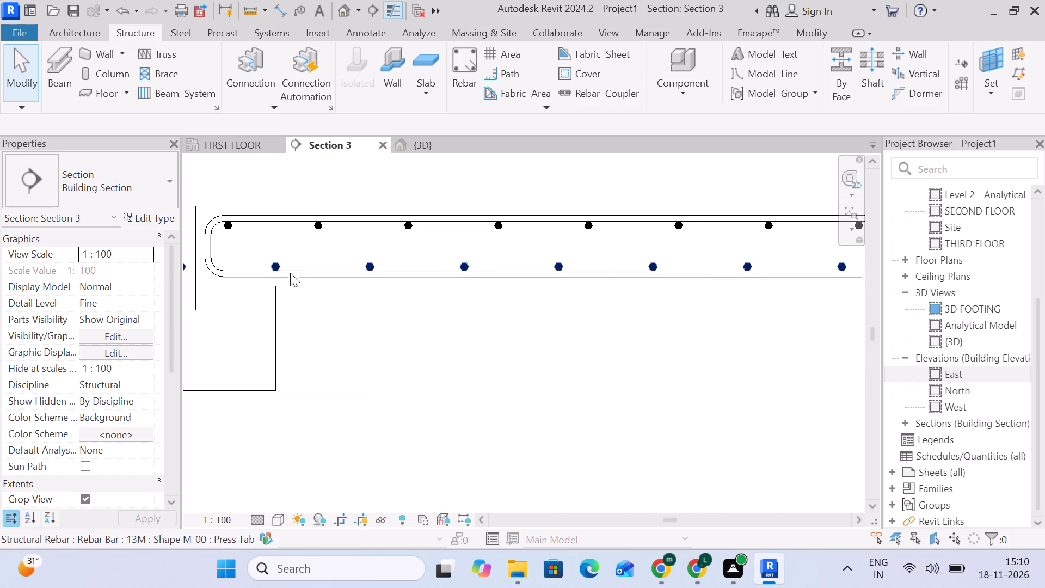
pyautogui.scroll(1, 290, 273)
pyautogui.moveTo(271, 264); pyautogui.dragTo(230, 262)
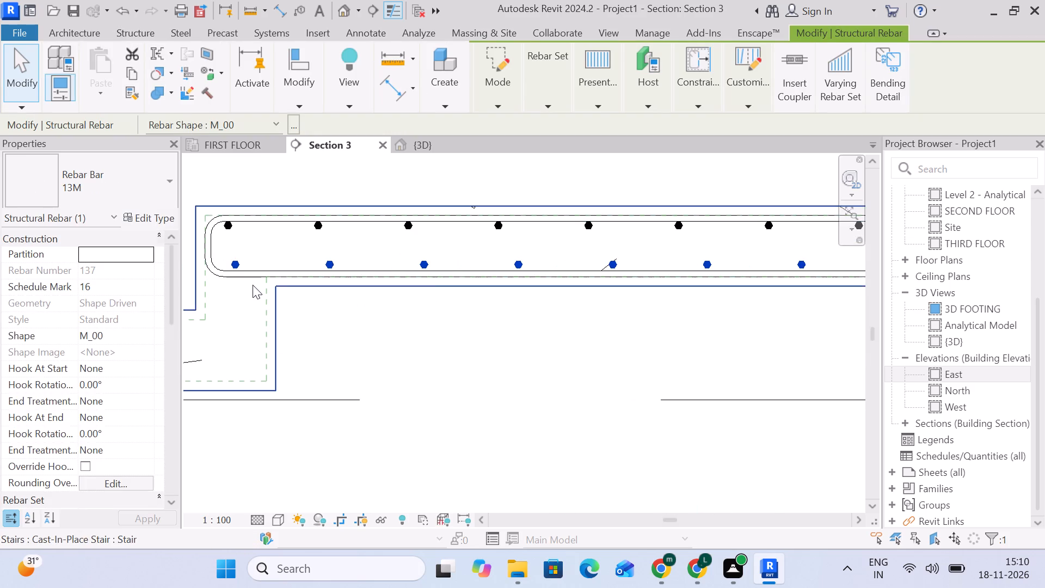
pyautogui.scroll(6, 229, 260)
pyautogui.moveTo(247, 276); pyautogui.dragTo(371, 276, button='middle')
pyautogui.scroll(4, 371, 276)
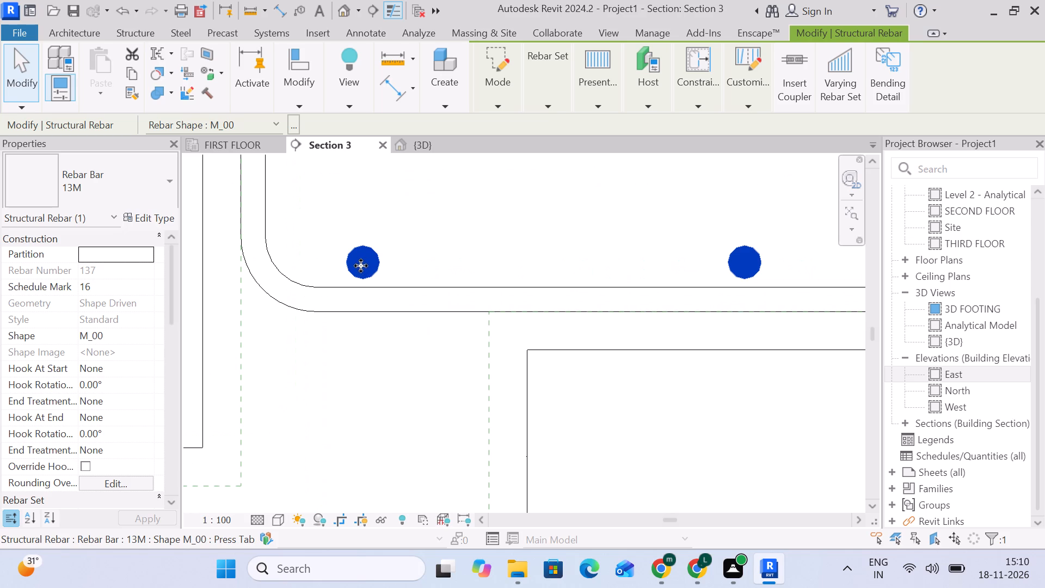
pyautogui.moveTo(360, 265); pyautogui.dragTo(333, 265)
pyautogui.scroll(-5, 333, 266)
pyautogui.middleClick(336, 274)
pyautogui.scroll(1, 337, 275)
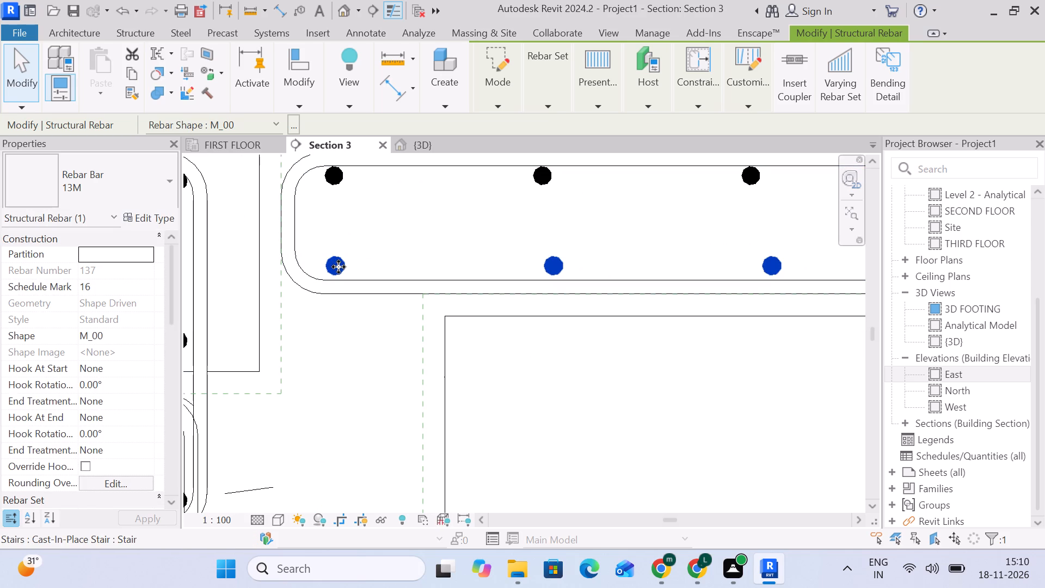
pyautogui.click(339, 267)
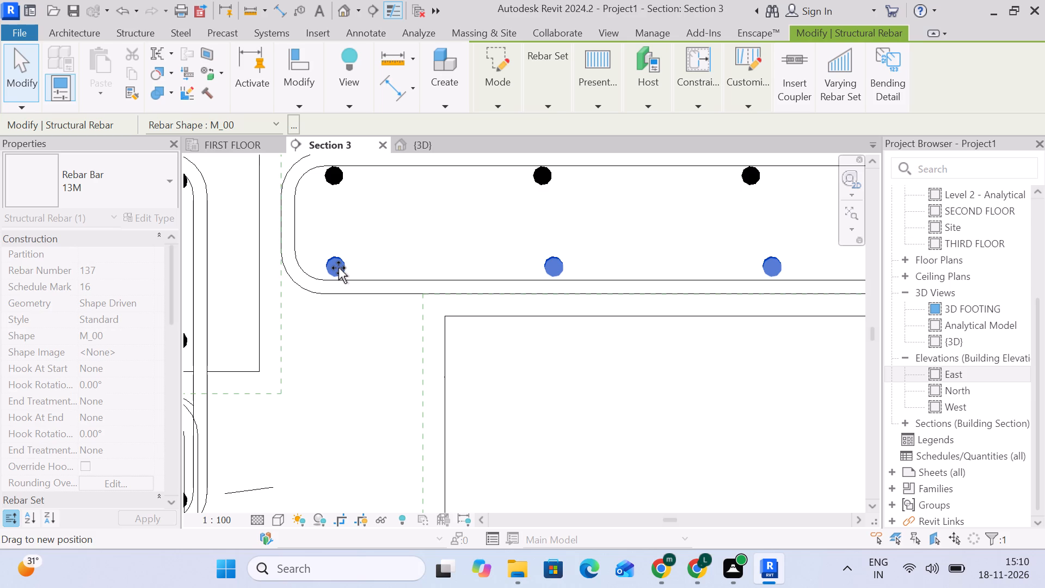
# Extend the beam end of the top landing's lower 13M set to align beneath the third-from-last upper bar.
pyautogui.scroll(-11, 463, 338)
pyautogui.moveTo(786, 379); pyautogui.dragTo(518, 369, button='middle')
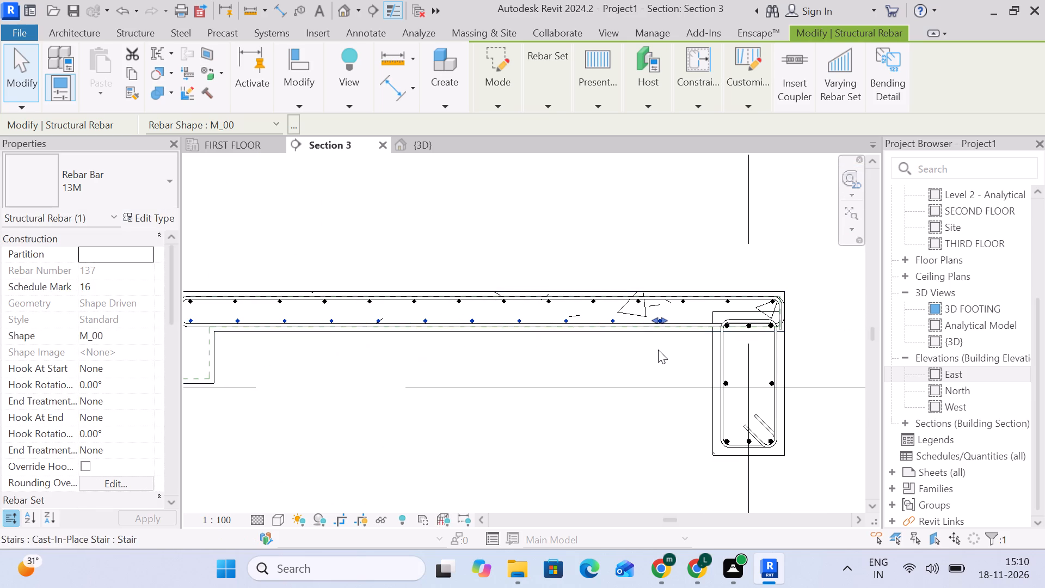
pyautogui.scroll(5, 654, 321)
pyautogui.moveTo(664, 324); pyautogui.dragTo(710, 320)
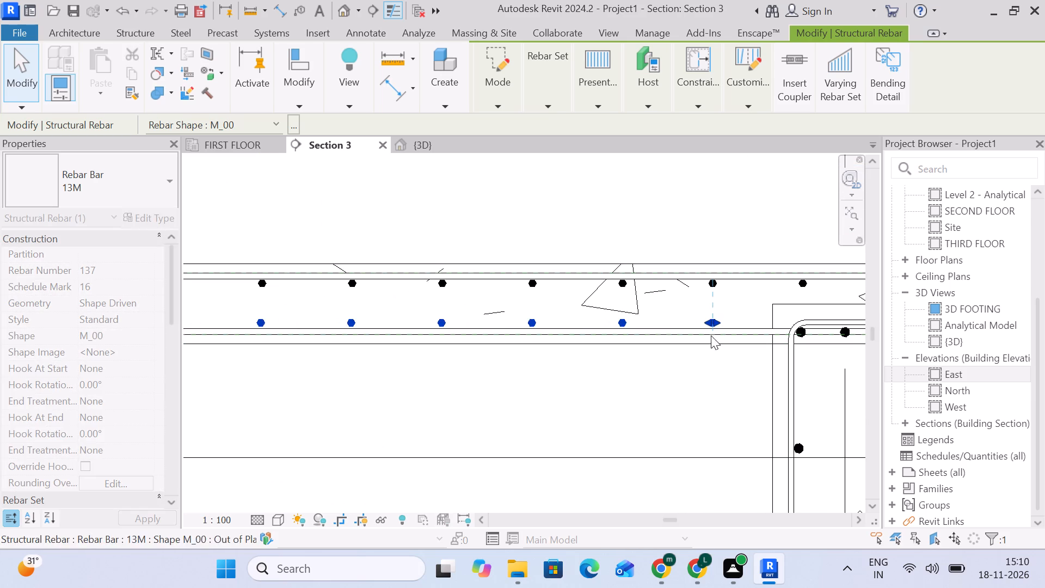
# Nudge the top landing's lower 13M set slightly toward the beam to line up with the upper bars at the step end.
pyautogui.scroll(-5, 526, 399)
pyautogui.moveTo(542, 399); pyautogui.dragTo(726, 397, button='middle')
pyautogui.scroll(4, 273, 389)
pyautogui.scroll(8, 361, 334)
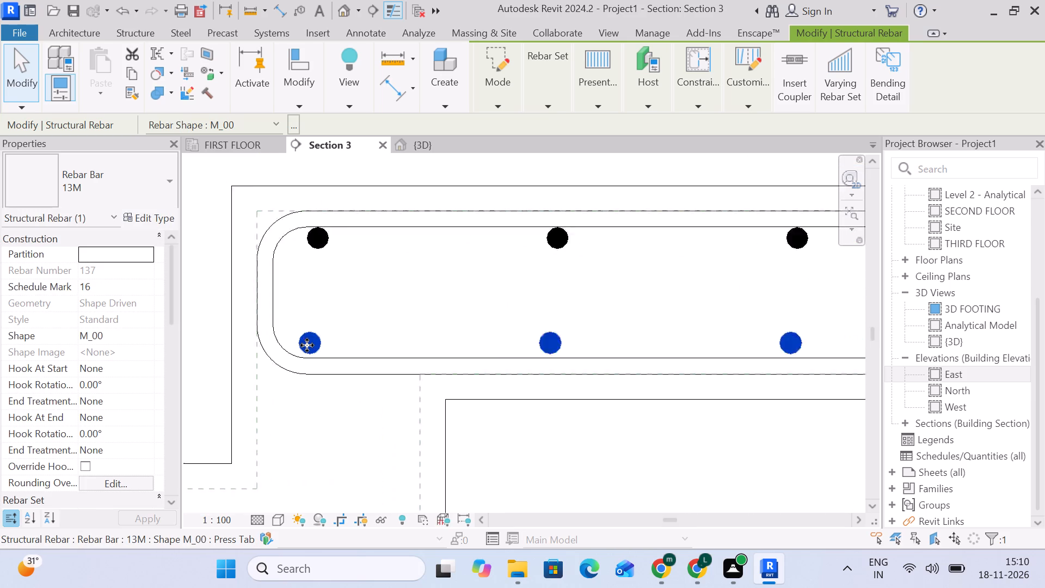
pyautogui.scroll(2, 307, 345)
pyautogui.moveTo(314, 344); pyautogui.dragTo(322, 342)
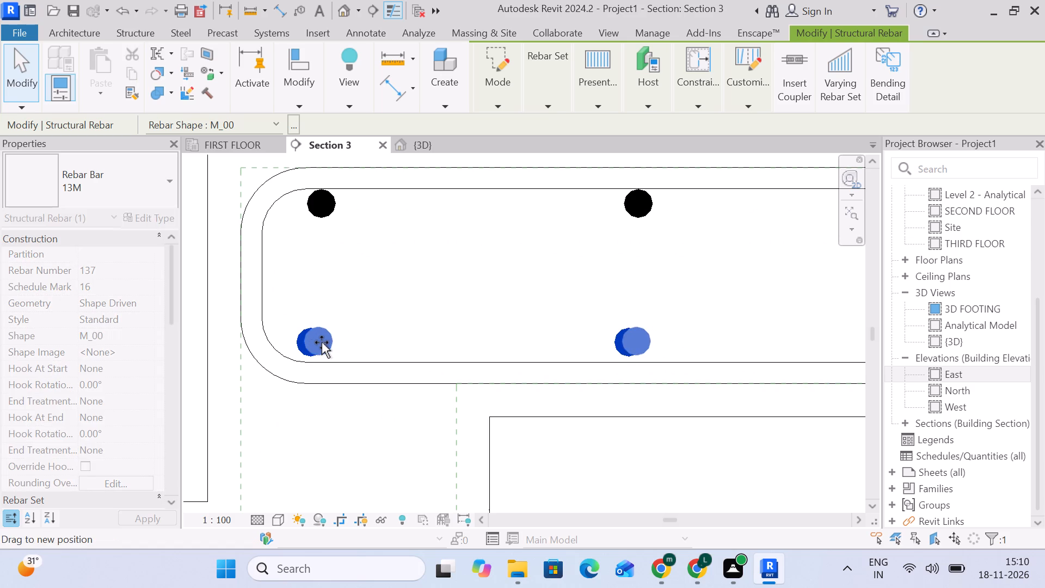
pyautogui.moveTo(322, 342); pyautogui.dragTo(327, 343)
pyautogui.click(597, 451)
# Pull the lower 13M set's stray first bar out of the riser tie to directly beneath the top landing's first upper bar.
pyautogui.scroll(-6, 611, 448)
pyautogui.moveTo(609, 446); pyautogui.dragTo(599, 434, button='middle')
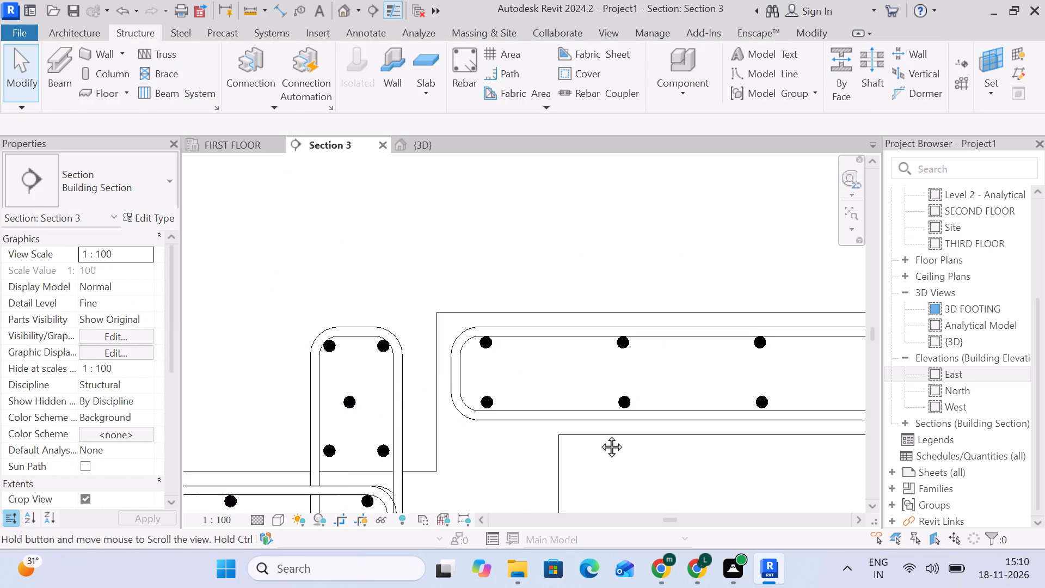
pyautogui.moveTo(599, 434); pyautogui.dragTo(497, 295, button='middle')
pyautogui.scroll(-12, 506, 289)
pyautogui.scroll(6, 425, 272)
pyautogui.scroll(-1, 507, 305)
pyautogui.scroll(9, 507, 306)
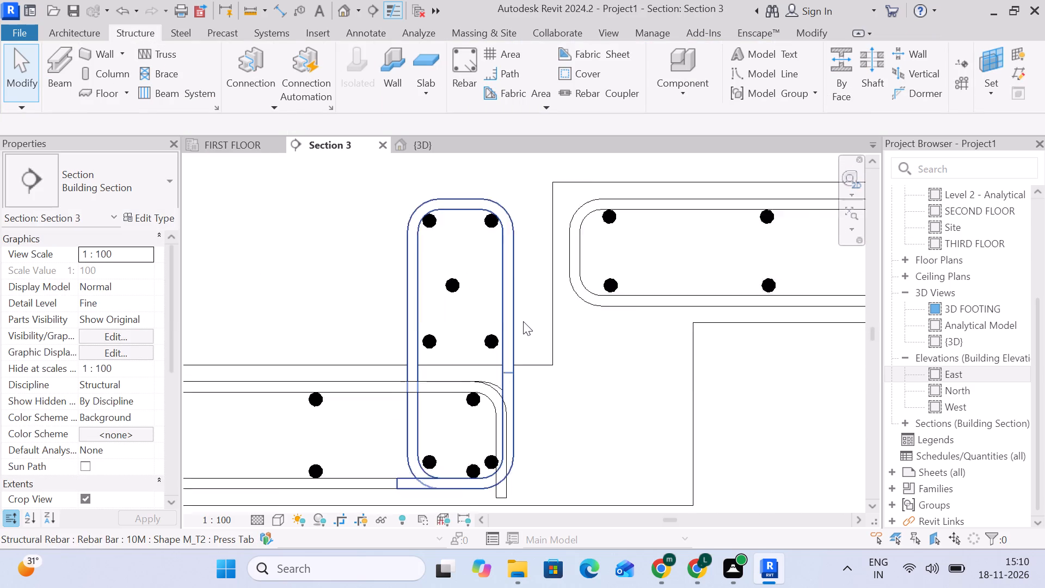
pyautogui.click(448, 278)
pyautogui.scroll(-2, 481, 282)
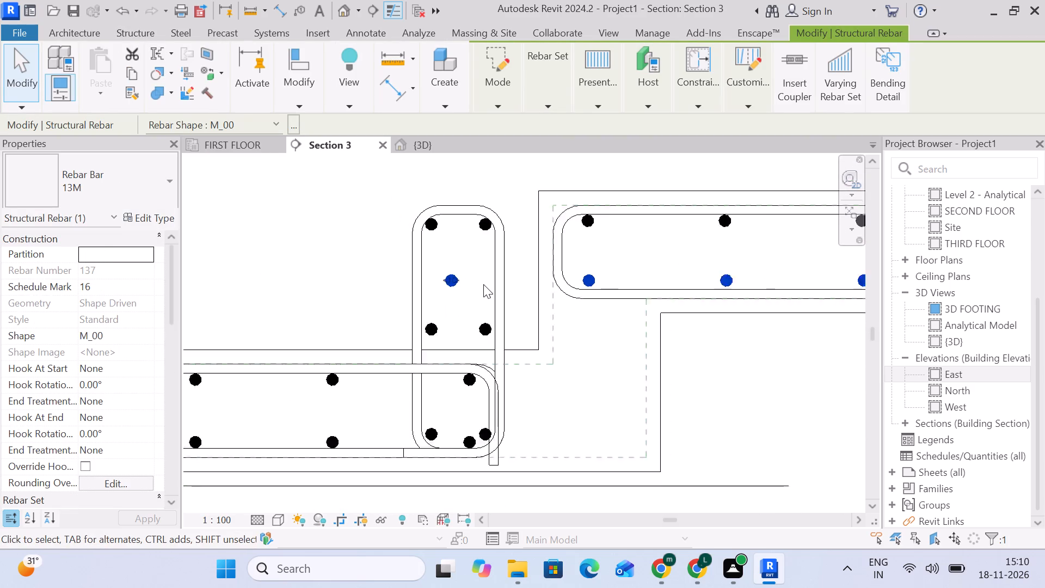
pyautogui.scroll(-3, 483, 284)
pyautogui.scroll(4, 460, 284)
pyautogui.moveTo(462, 278); pyautogui.dragTo(619, 277)
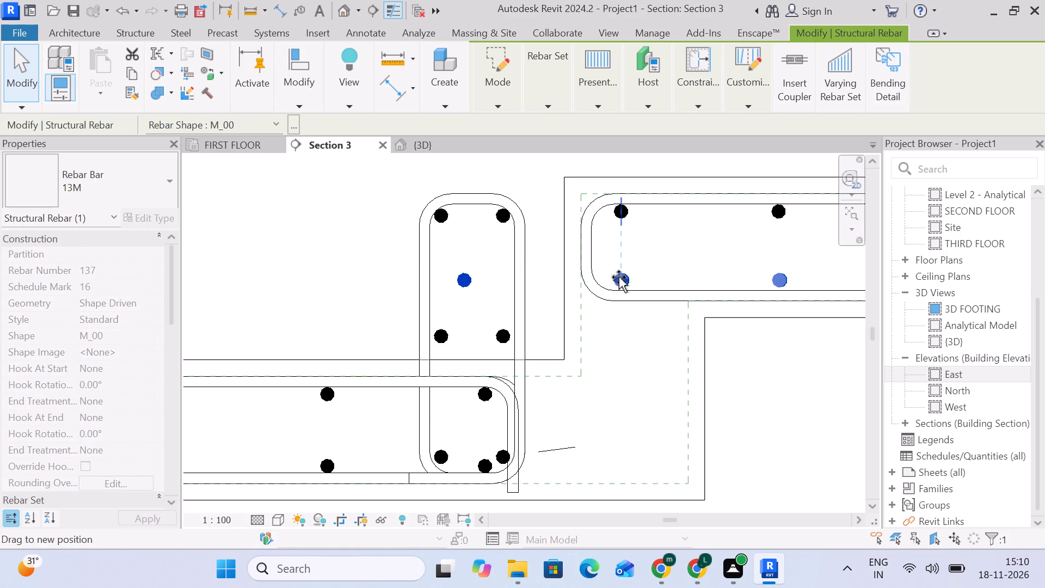
pyautogui.moveTo(619, 277); pyautogui.dragTo(622, 277)
pyautogui.scroll(-4, 718, 359)
pyautogui.moveTo(734, 363); pyautogui.dragTo(516, 330, button='middle')
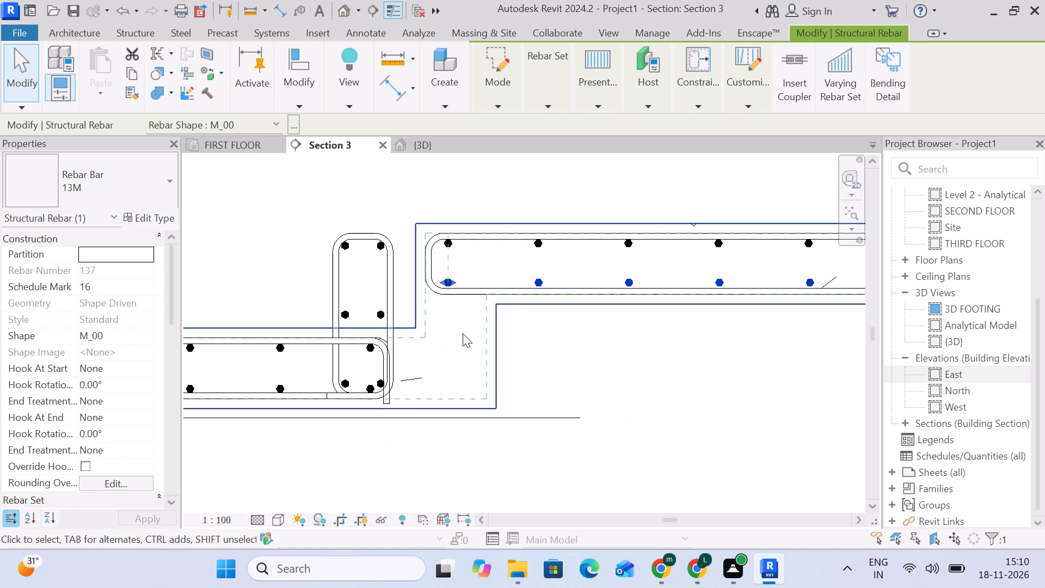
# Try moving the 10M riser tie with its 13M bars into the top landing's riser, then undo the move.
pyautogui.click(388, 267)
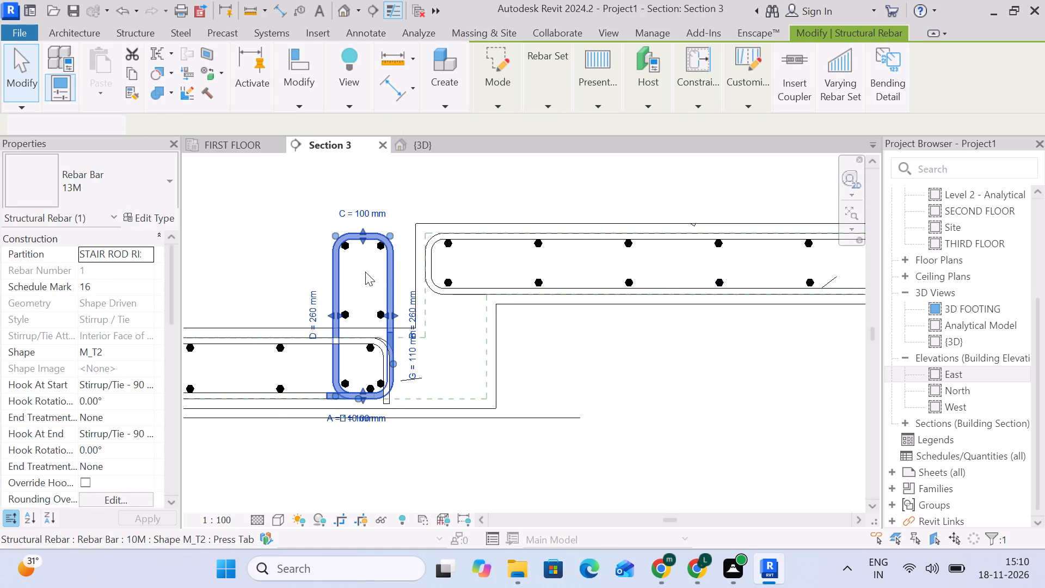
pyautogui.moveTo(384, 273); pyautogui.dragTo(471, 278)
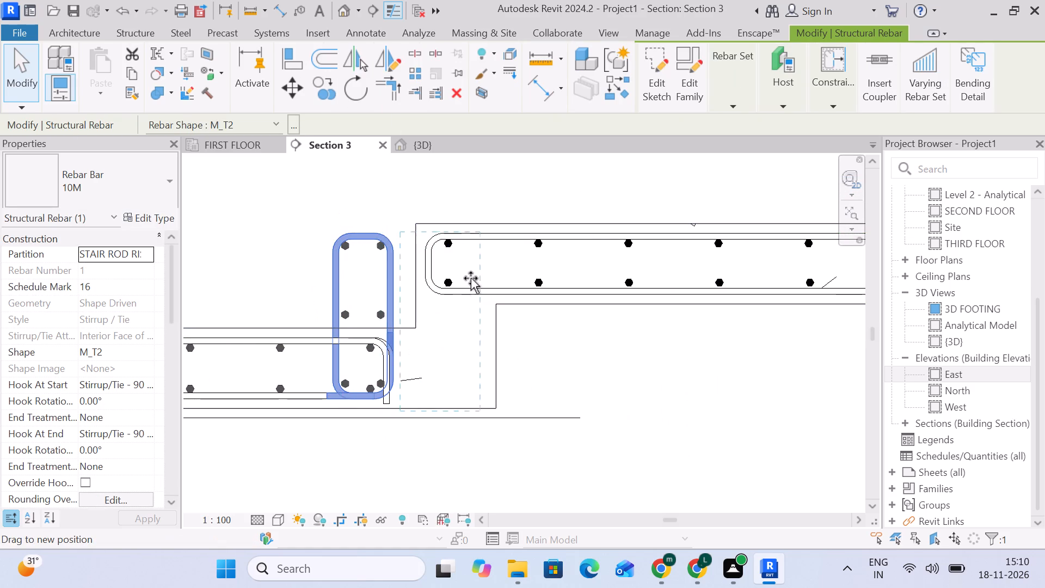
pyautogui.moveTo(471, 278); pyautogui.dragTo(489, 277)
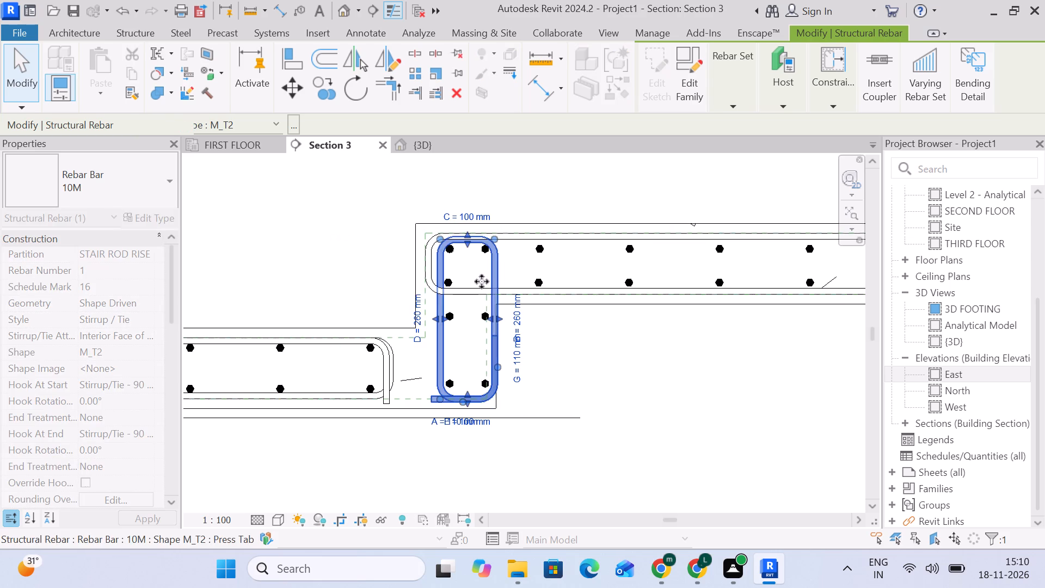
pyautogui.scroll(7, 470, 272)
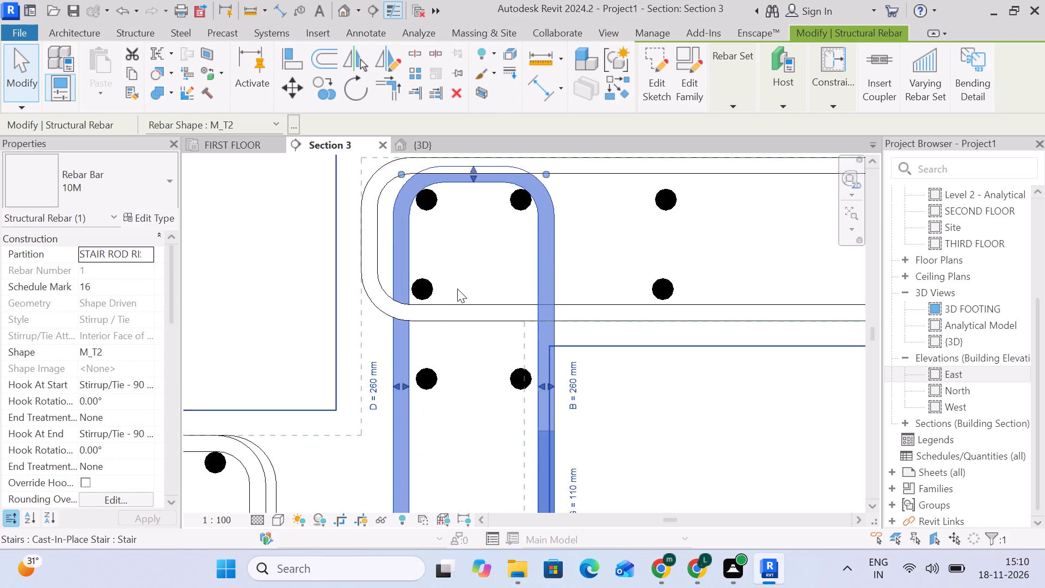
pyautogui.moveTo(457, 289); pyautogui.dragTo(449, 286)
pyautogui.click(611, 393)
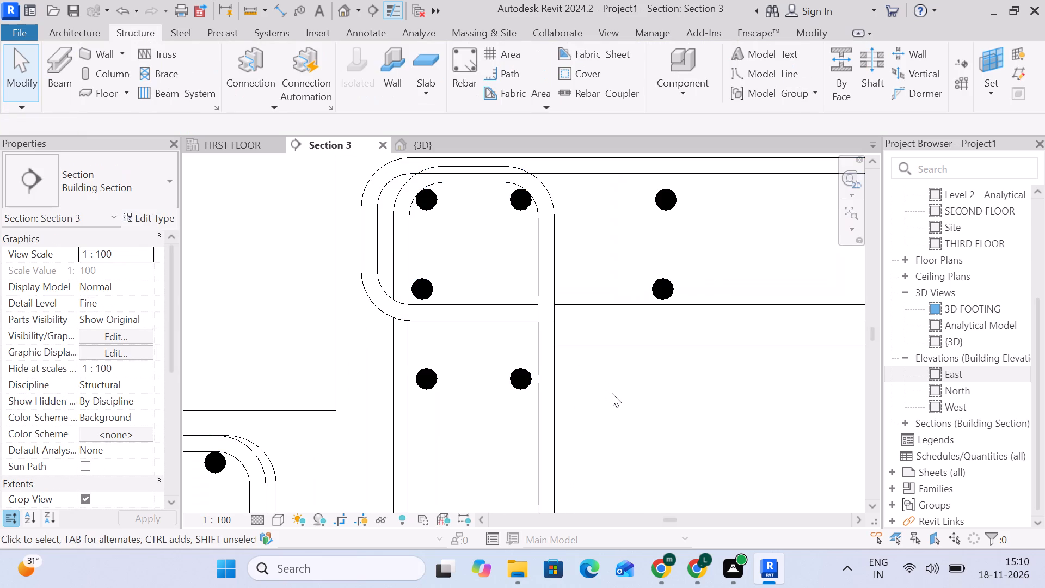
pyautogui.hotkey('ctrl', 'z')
# Move the 10M riser tie with its 13M bars into the top landing's riser, aligned with the concrete cover lines.
pyautogui.click(365, 263)
pyautogui.click(392, 286)
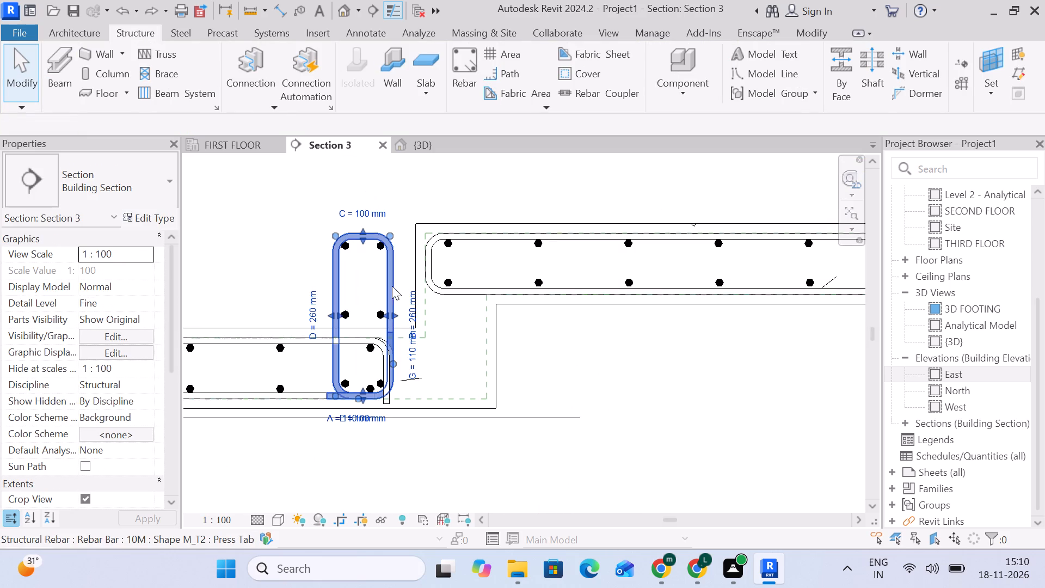
pyautogui.moveTo(383, 296); pyautogui.dragTo(470, 296)
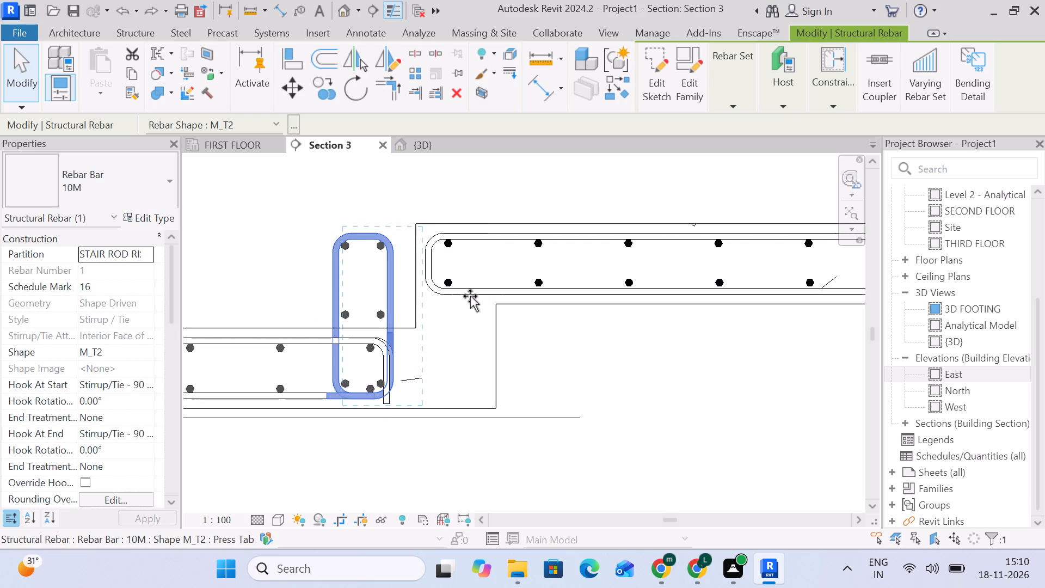
pyautogui.moveTo(470, 296); pyautogui.dragTo(476, 295)
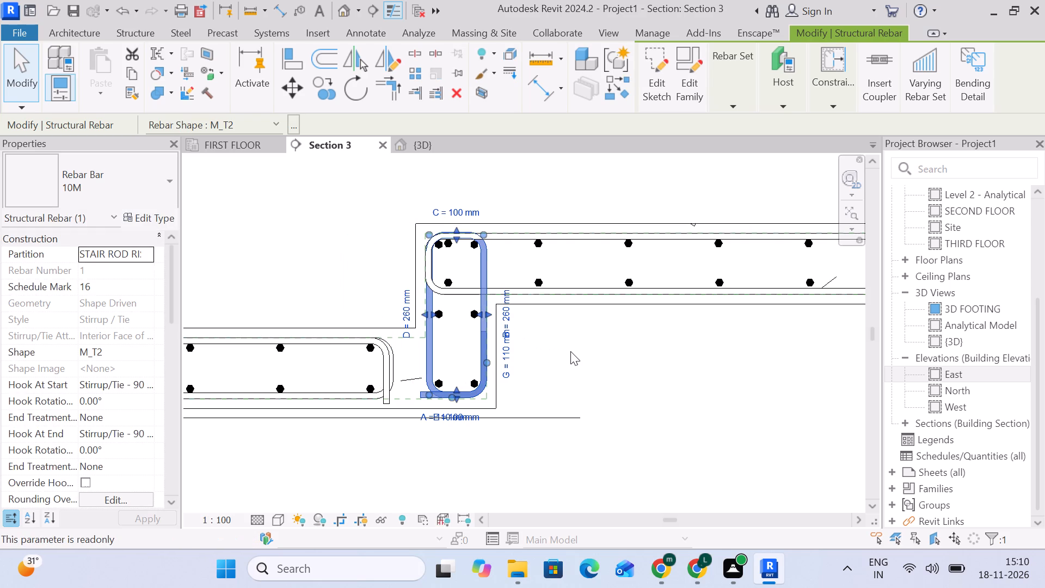
pyautogui.click(572, 351)
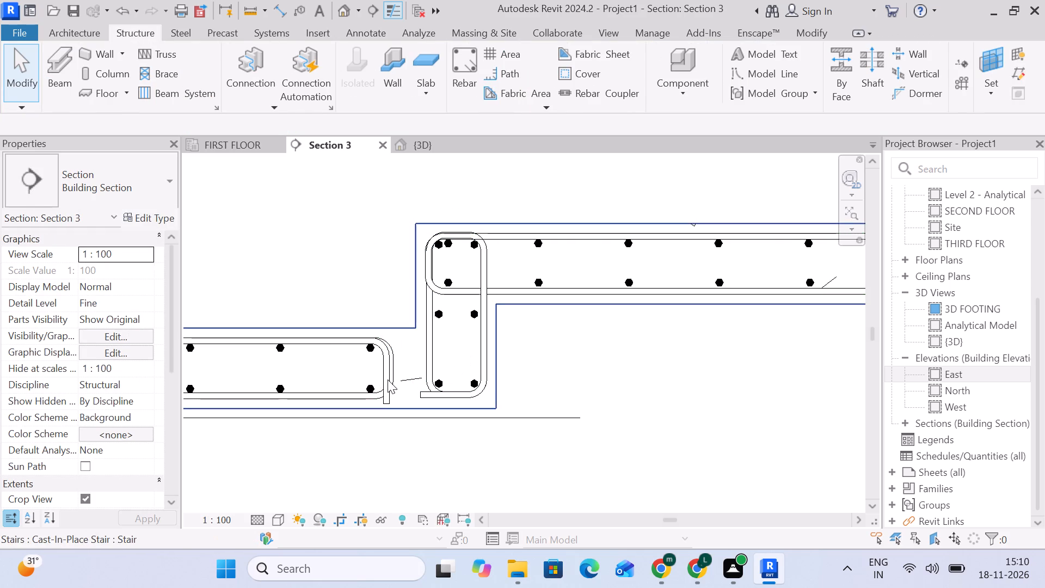
# Lengthen the horizontal 10M tie of the tread below the top landing to the riser's far cover, including its hooked end.
pyautogui.click(388, 377)
pyautogui.scroll(5, 386, 373)
pyautogui.moveTo(393, 364); pyautogui.dragTo(505, 362)
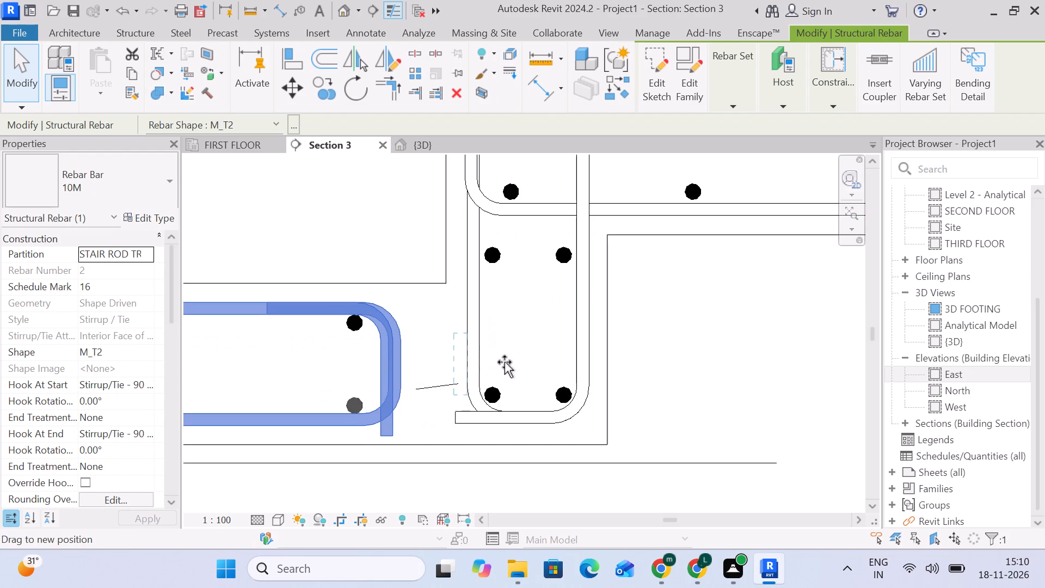
pyautogui.moveTo(505, 362); pyautogui.dragTo(582, 359)
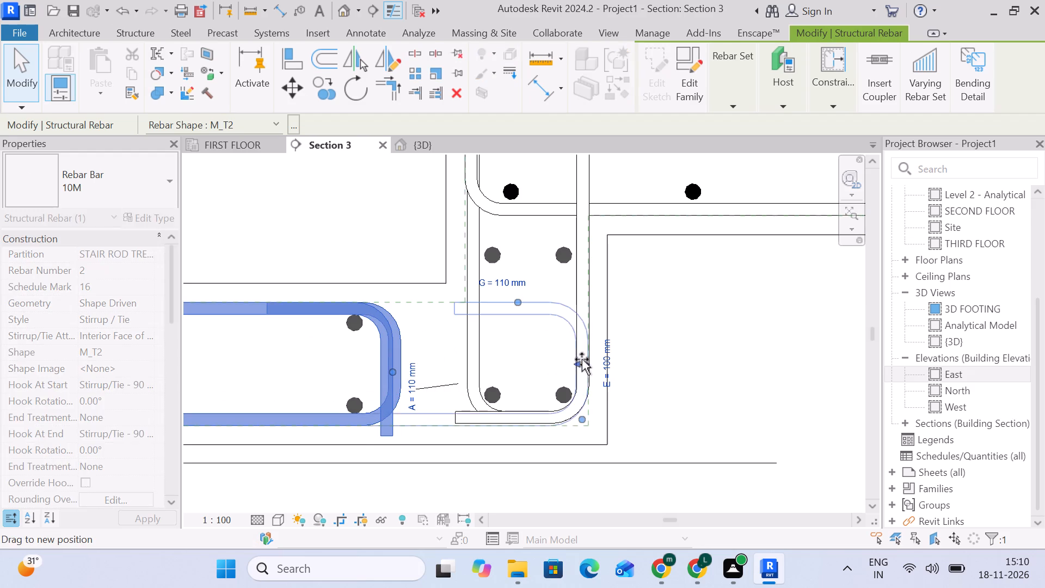
pyautogui.click(392, 372)
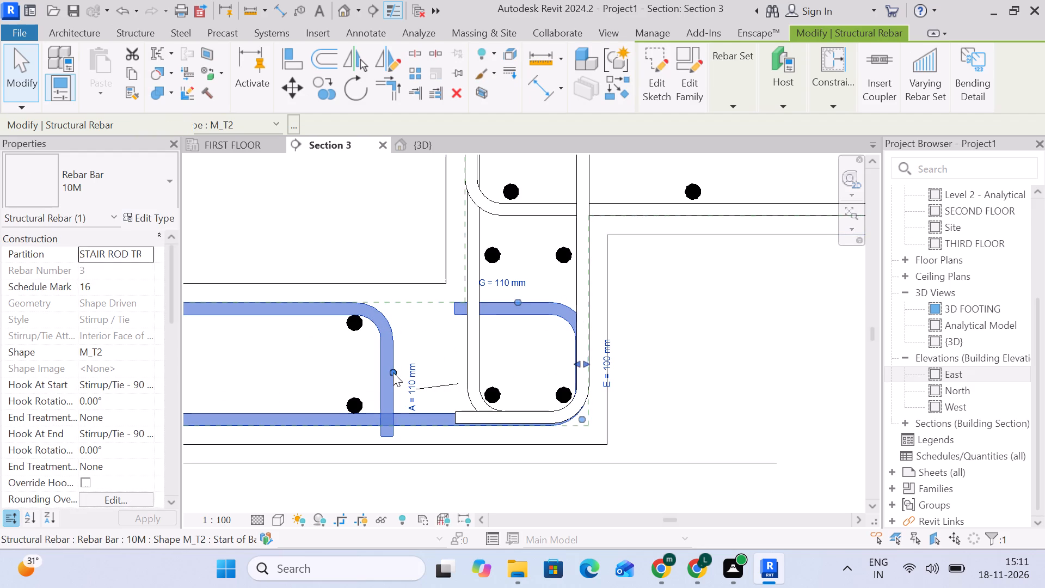
pyautogui.moveTo(393, 372); pyautogui.dragTo(574, 373)
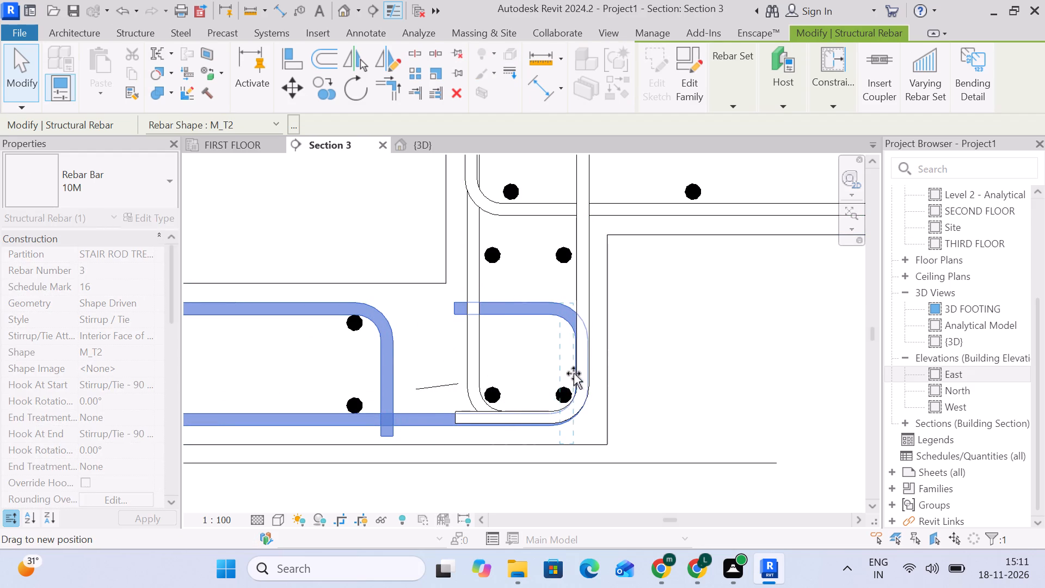
pyautogui.moveTo(574, 373); pyautogui.dragTo(582, 373)
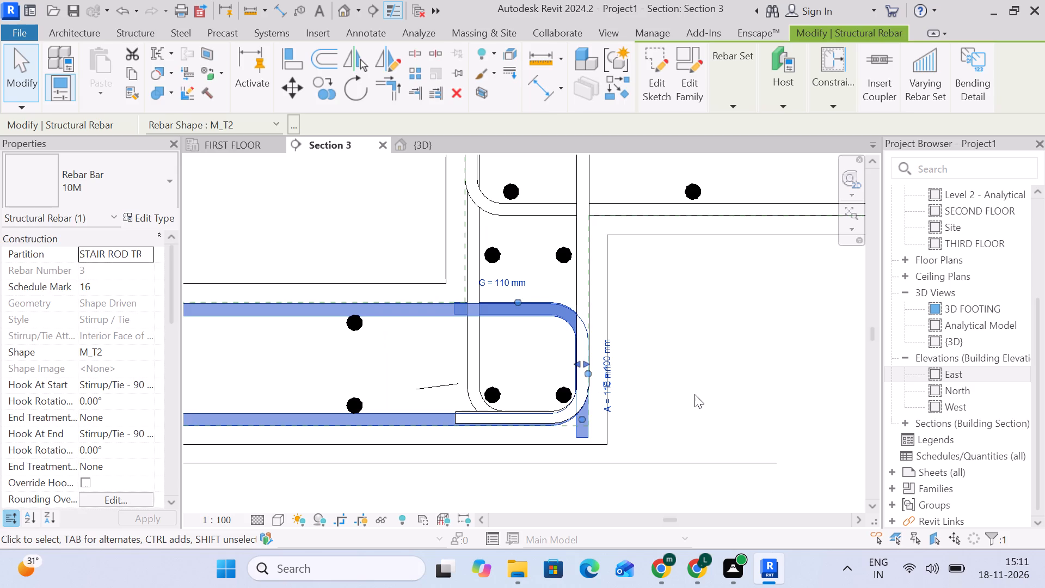
pyautogui.click(694, 394)
# Bring the end bars of that tread's upper and lower 13M sets to the extended tie's far end, vertically aligned with each other.
pyautogui.click(355, 330)
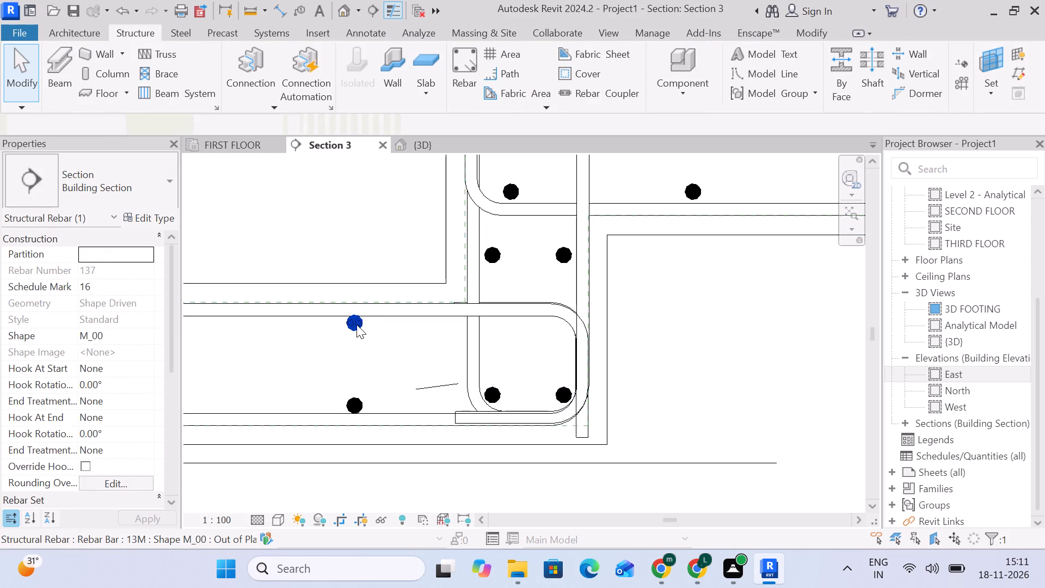
pyautogui.moveTo(355, 323); pyautogui.dragTo(561, 326)
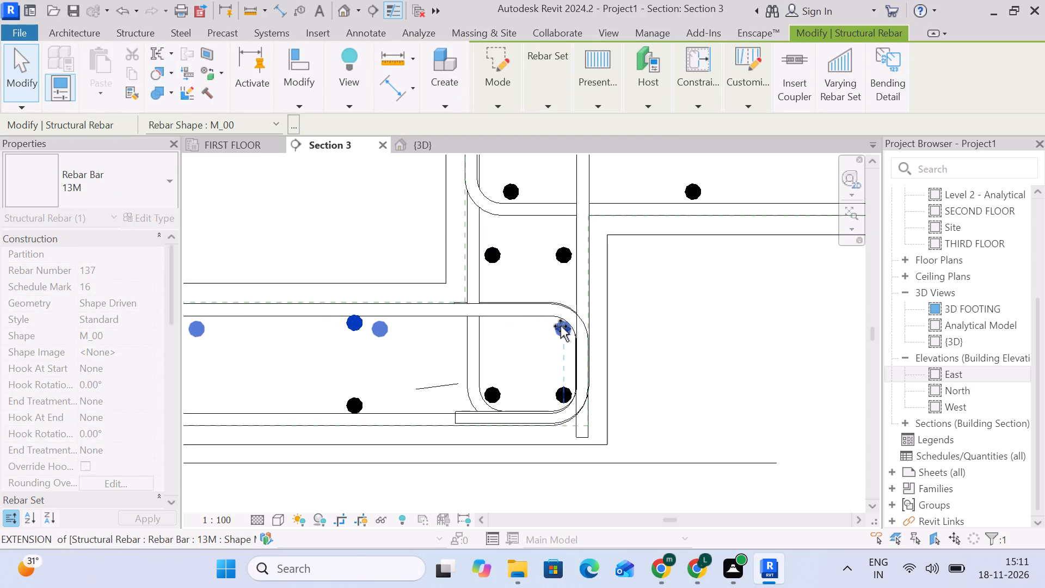
pyautogui.moveTo(561, 326); pyautogui.dragTo(558, 327)
pyautogui.click(349, 407)
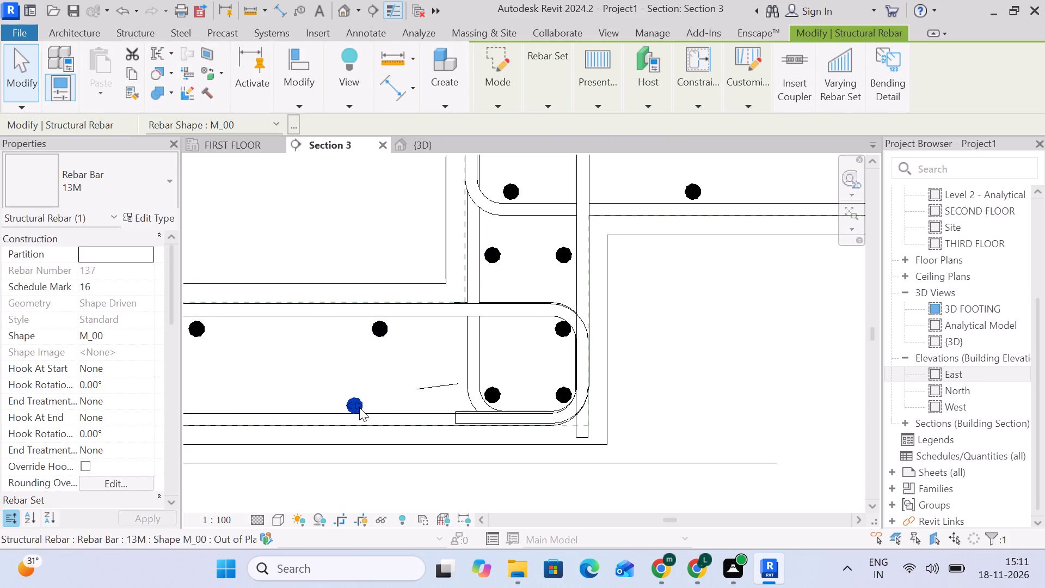
pyautogui.moveTo(356, 406); pyautogui.dragTo(555, 402)
pyautogui.click(558, 333)
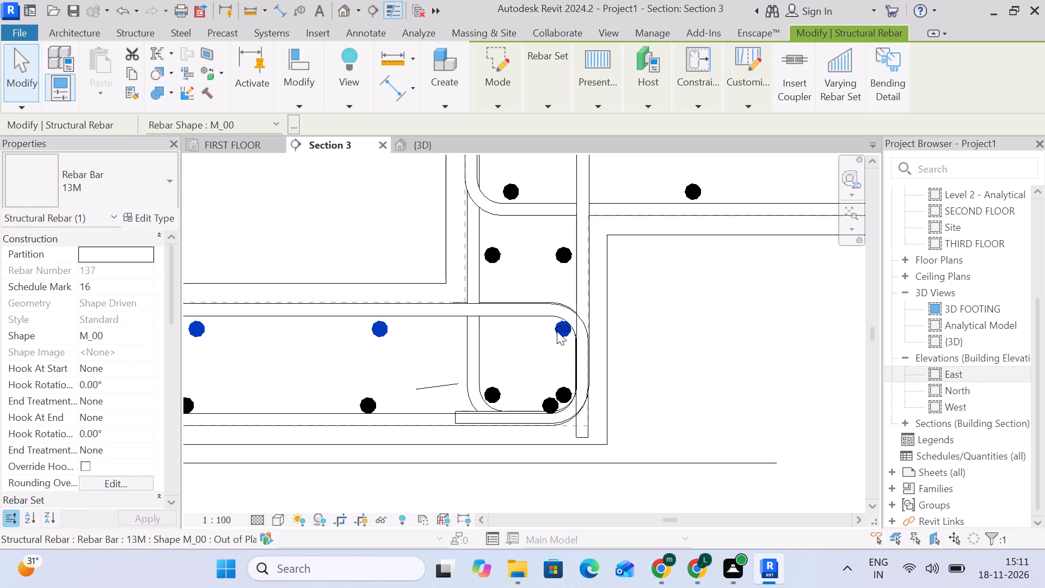
pyautogui.moveTo(557, 331); pyautogui.dragTo(546, 330)
pyautogui.click(643, 356)
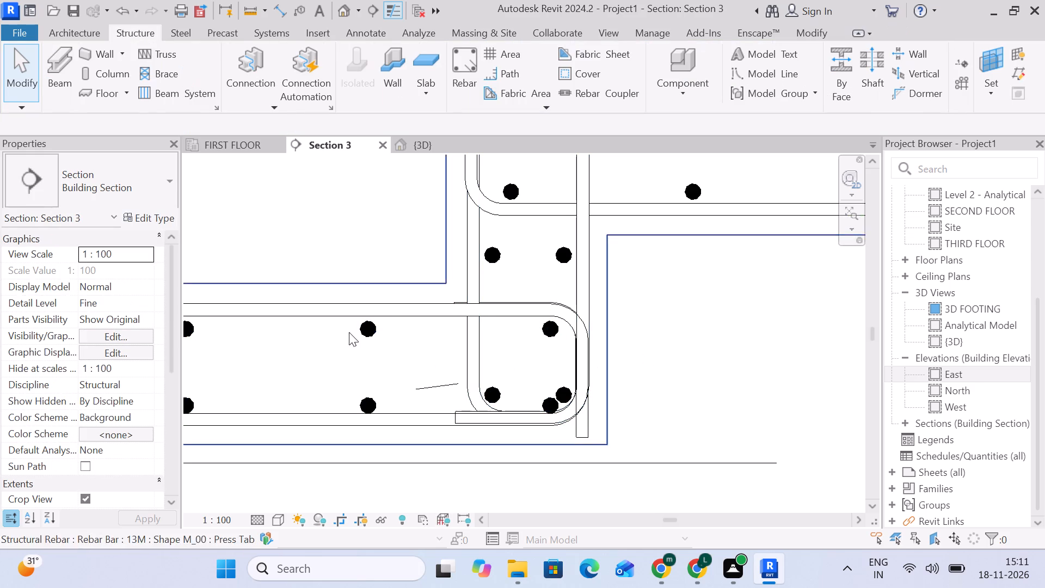
# Nudge the tread's upper 13M bar set upward against the top leg of the extended 10M tie.
pyautogui.scroll(4, 378, 320)
pyautogui.click(367, 330)
pyautogui.press('Up')
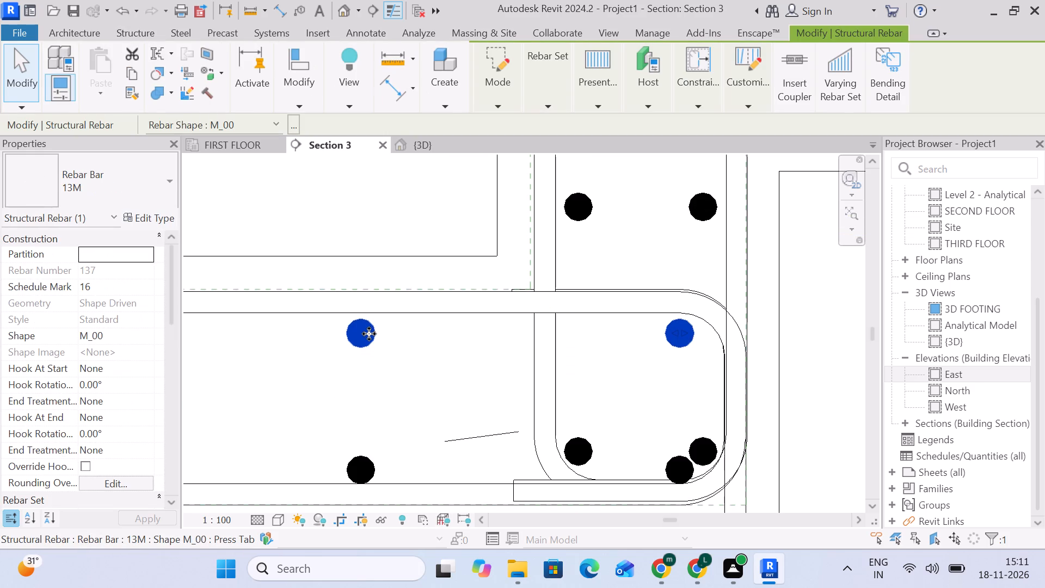
pyautogui.scroll(6, 367, 331)
pyautogui.press('Up')
pyautogui.press('Up')
pyautogui.press('Up')
pyautogui.press('Up')
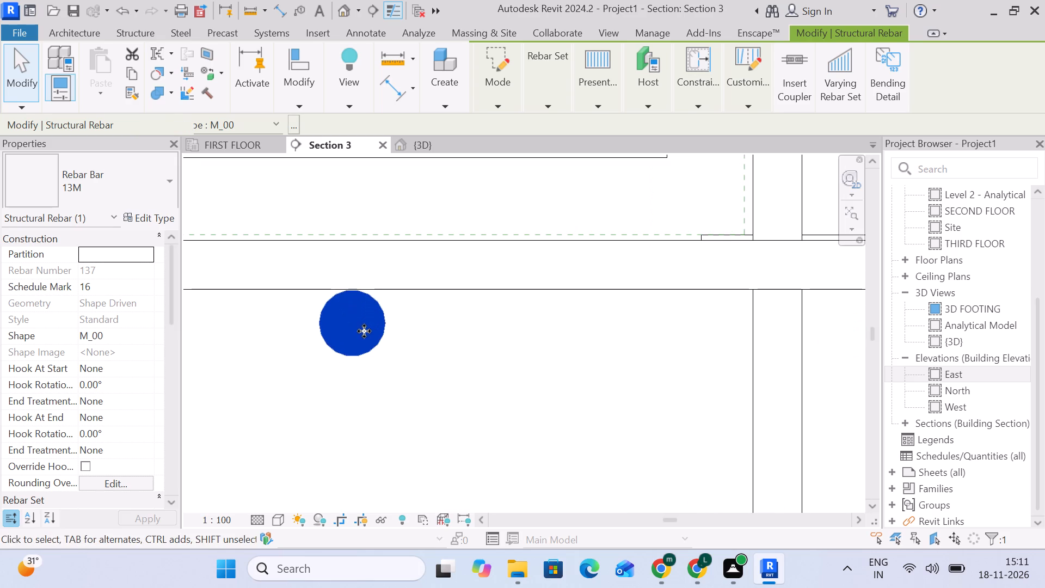
# Review the reinforcement along the whole stair in the section, from the top landing down to the lowest step.
pyautogui.scroll(-13, 363, 331)
pyautogui.scroll(-5, 371, 388)
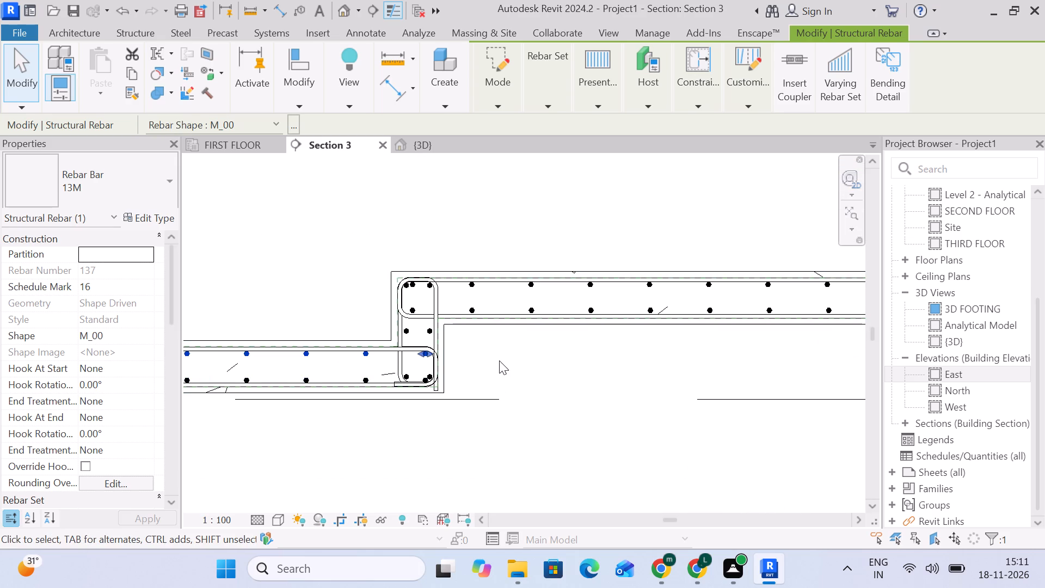
pyautogui.scroll(4, 420, 293)
pyautogui.click(527, 401)
pyautogui.scroll(-11, 522, 401)
pyautogui.moveTo(514, 402); pyautogui.dragTo(567, 320, button='middle')
pyautogui.scroll(-4, 563, 318)
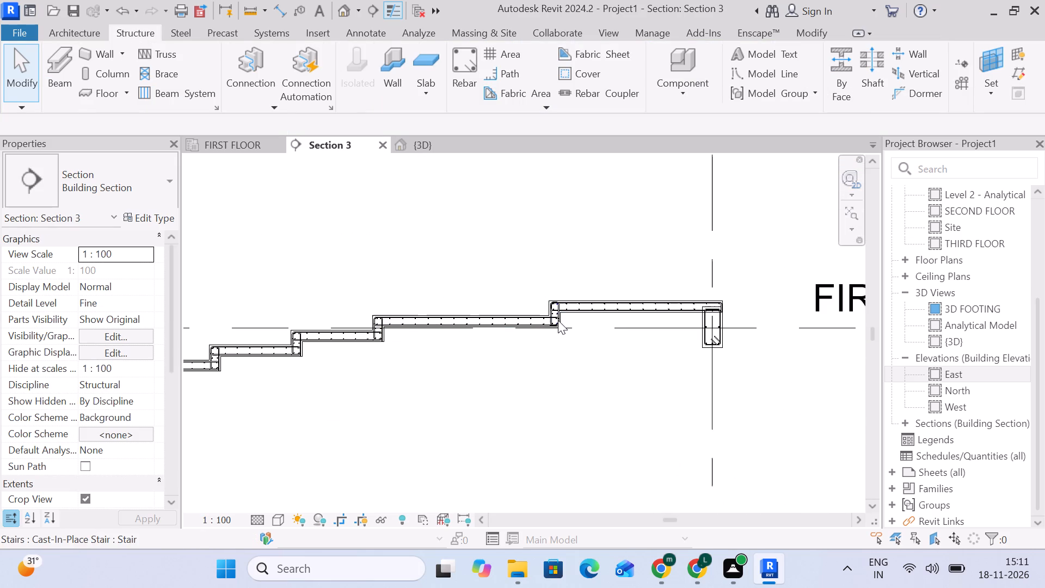
pyautogui.scroll(-9, 425, 388)
pyautogui.moveTo(455, 408); pyautogui.dragTo(655, 241, button='middle')
pyautogui.scroll(-4, 398, 298)
pyautogui.moveTo(398, 298); pyautogui.dragTo(537, 299, button='middle')
pyautogui.scroll(11, 442, 286)
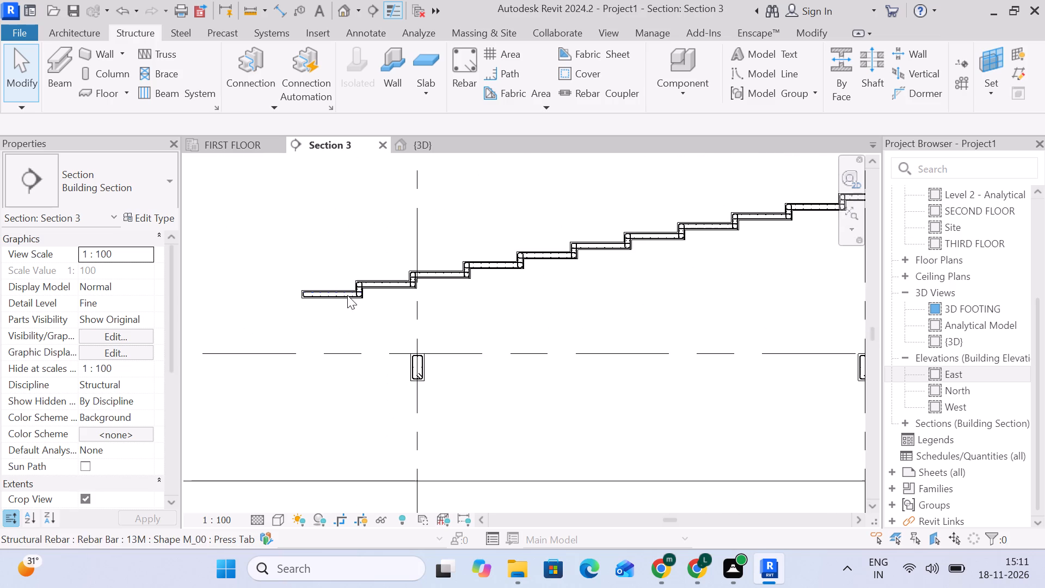
pyautogui.scroll(-13, 312, 246)
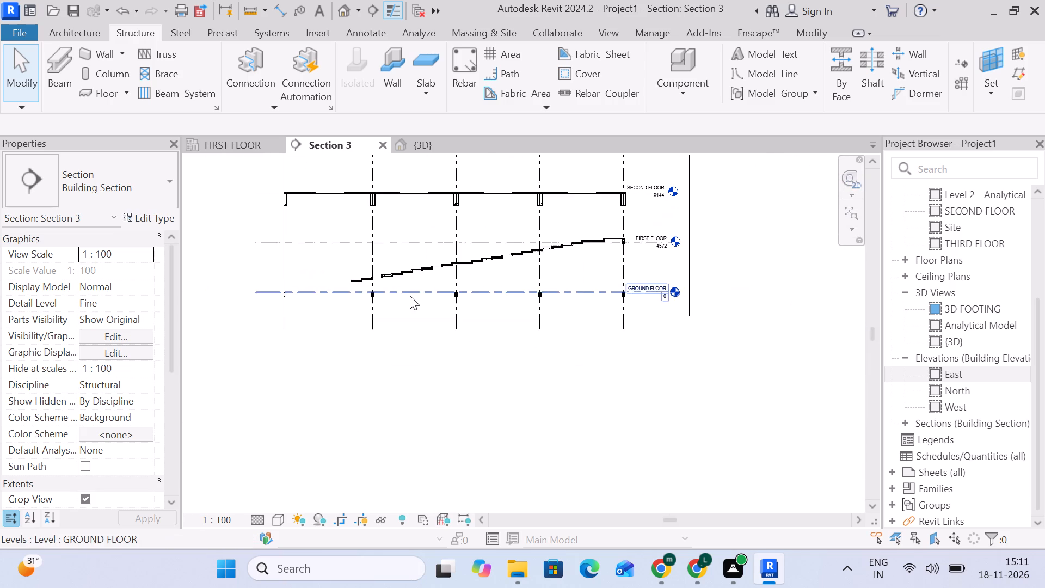
# Filter the stair selection to Structural Rebar only and set it to view unobscured in FIRST FLOOR, Analytical Model and {3D}.
pyautogui.moveTo(302, 212); pyautogui.dragTo(647, 289)
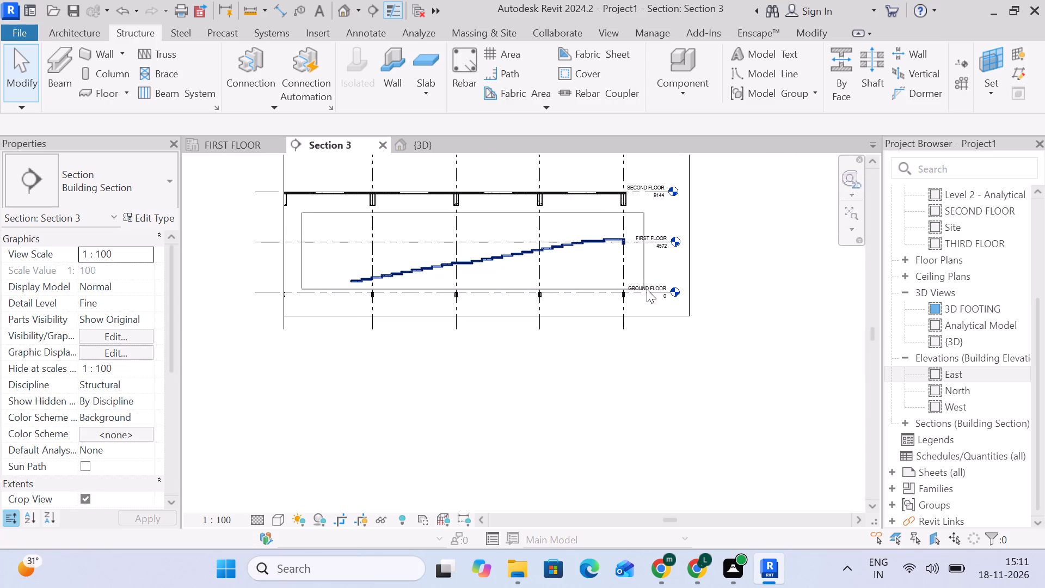
pyautogui.moveTo(647, 289); pyautogui.dragTo(637, 286)
pyautogui.scroll(16, 593, 225)
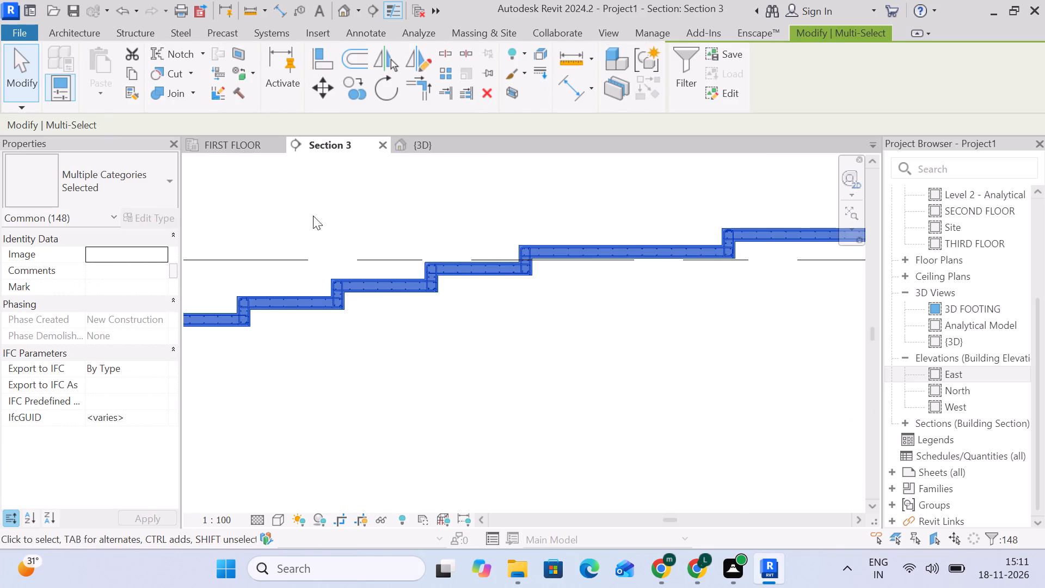
pyautogui.click(226, 149)
pyautogui.scroll(-3, 411, 264)
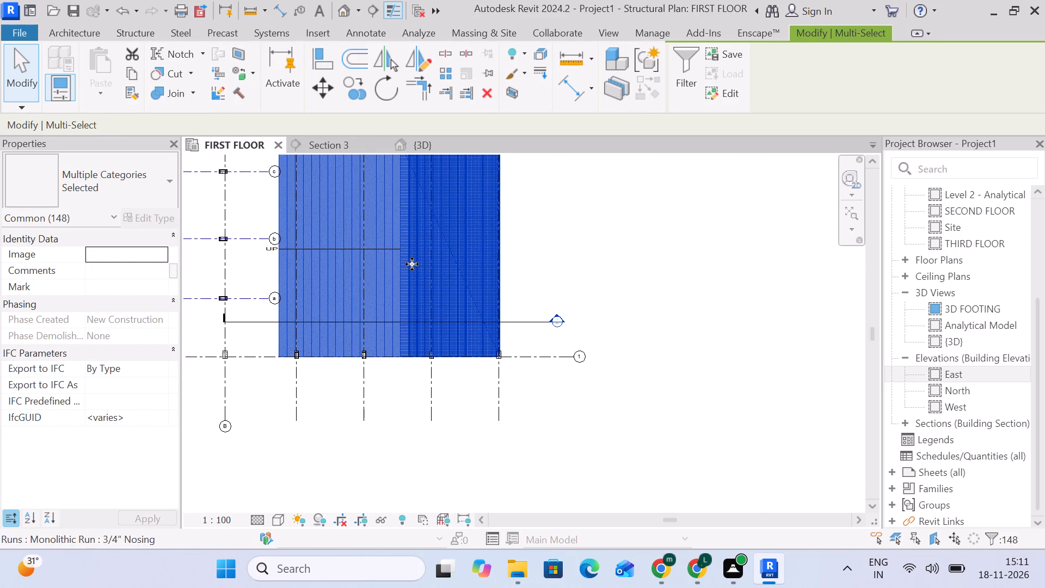
pyautogui.scroll(-2, 412, 264)
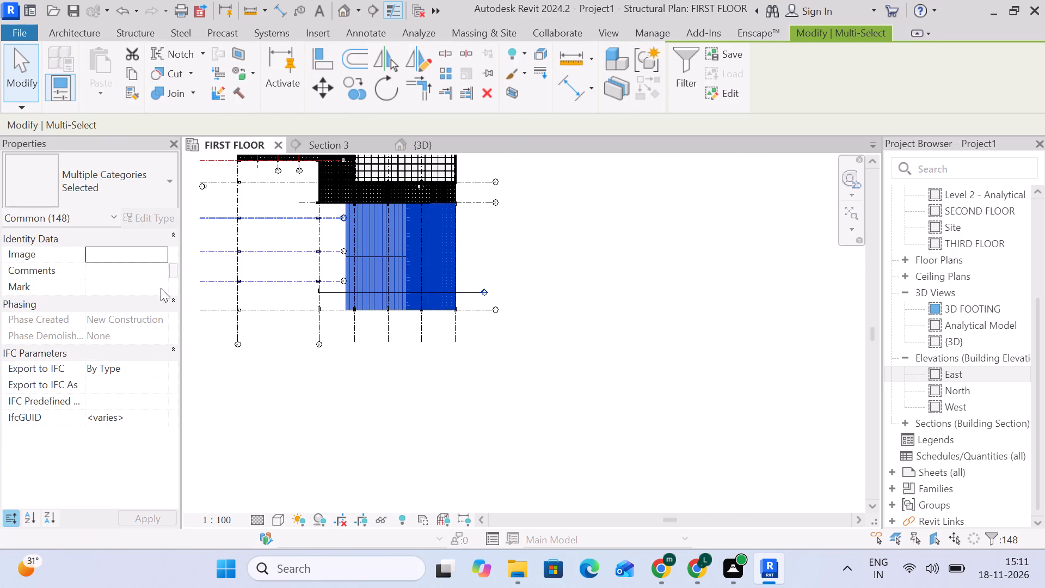
pyautogui.scroll(-4, 130, 320)
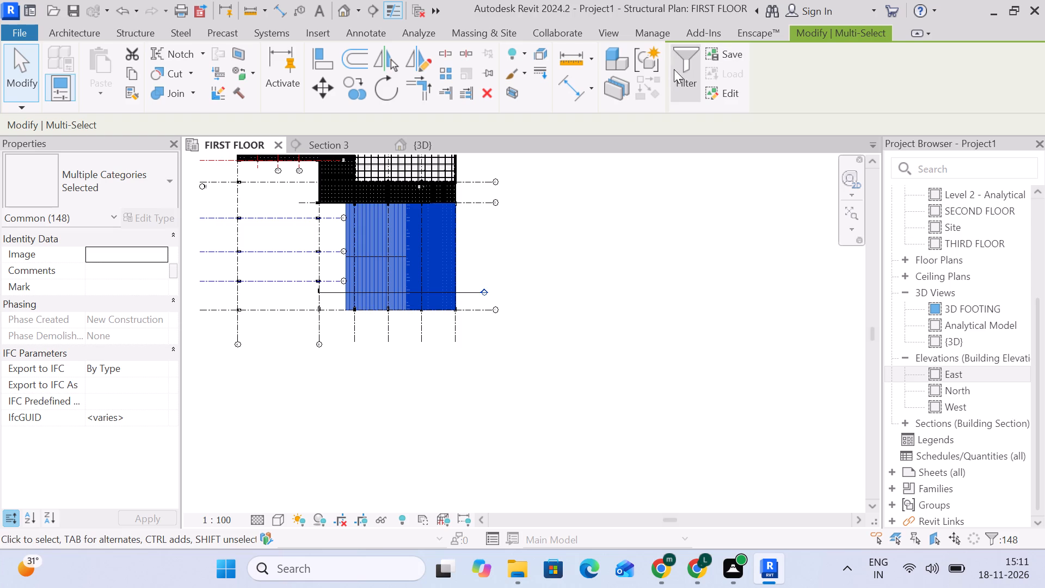
pyautogui.click(674, 69)
pyautogui.click(623, 207)
pyautogui.click(372, 216)
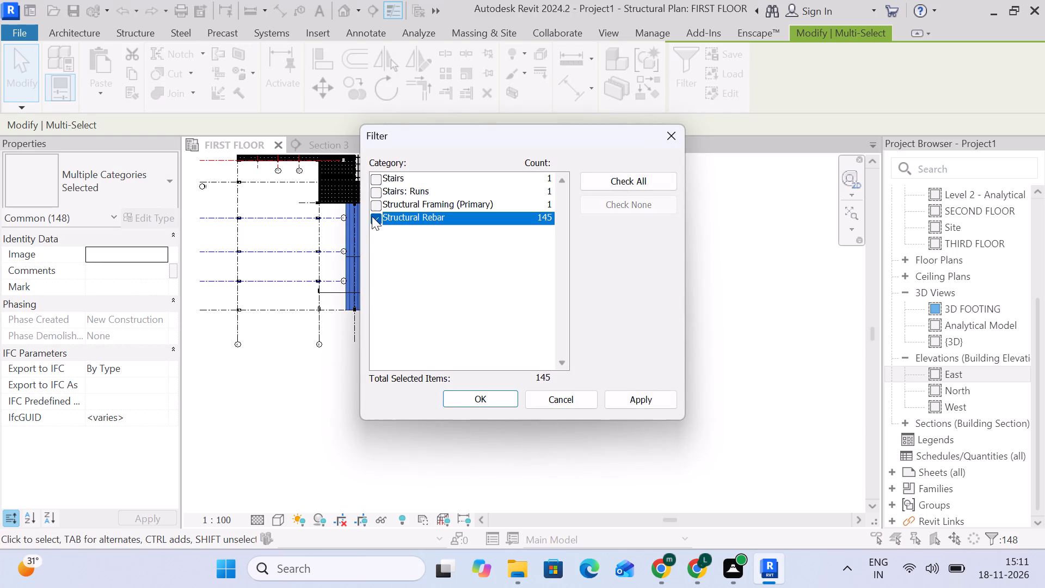
pyautogui.click(449, 401)
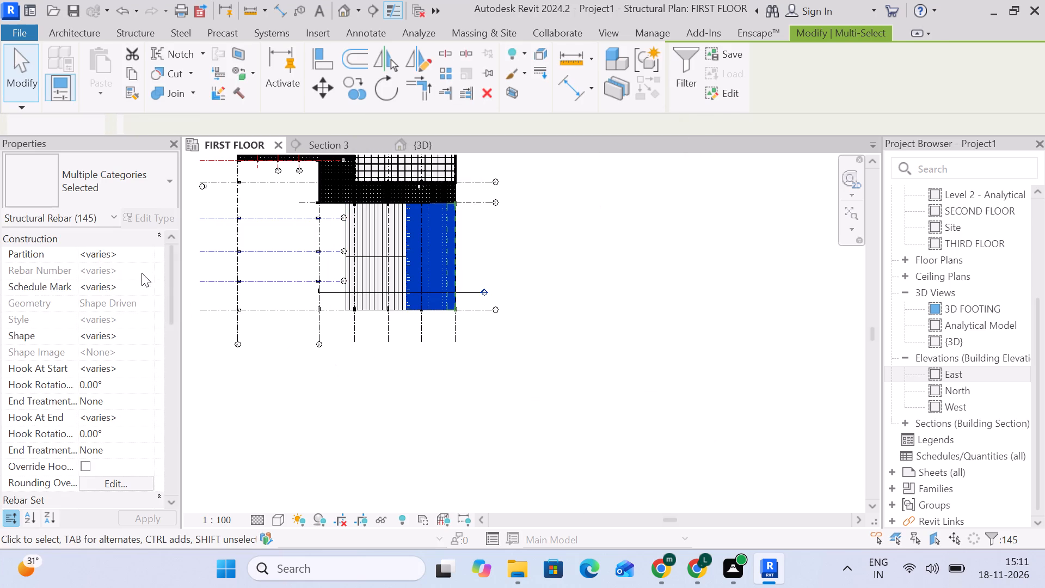
pyautogui.scroll(-4, 113, 344)
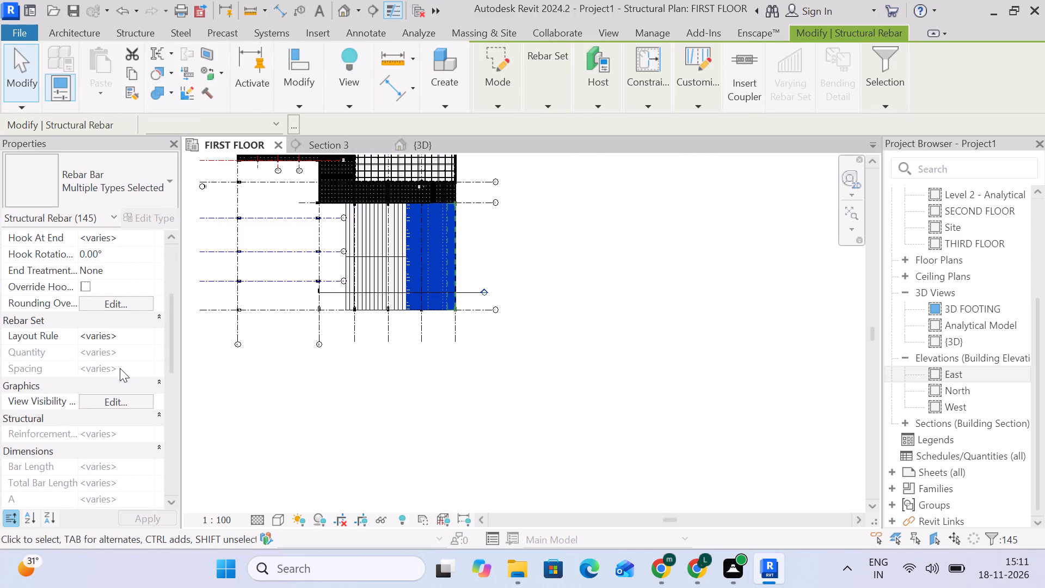
pyautogui.click(127, 400)
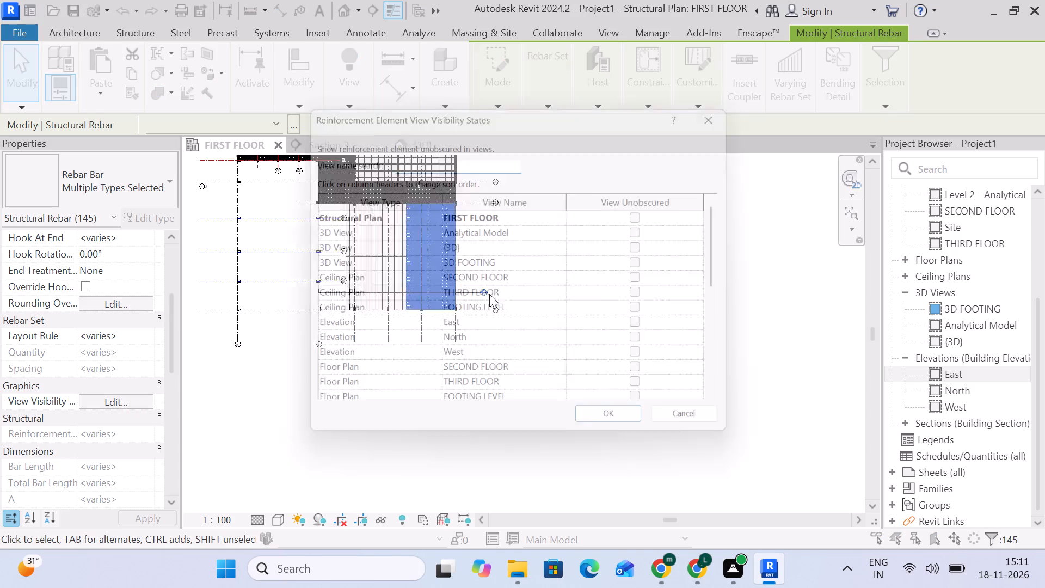
pyautogui.click(649, 216)
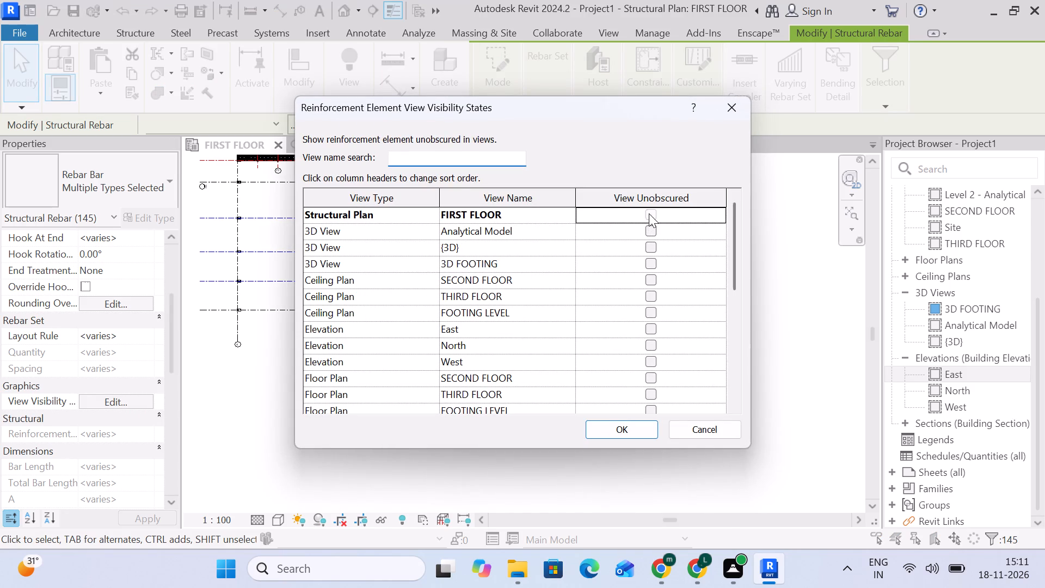
pyautogui.click(648, 230)
pyautogui.click(647, 245)
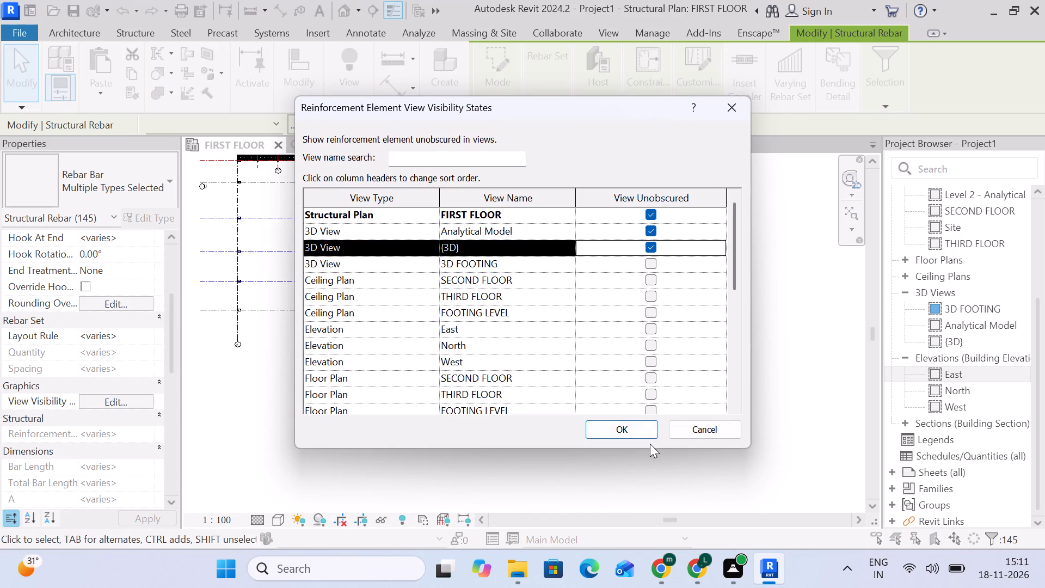
pyautogui.click(636, 424)
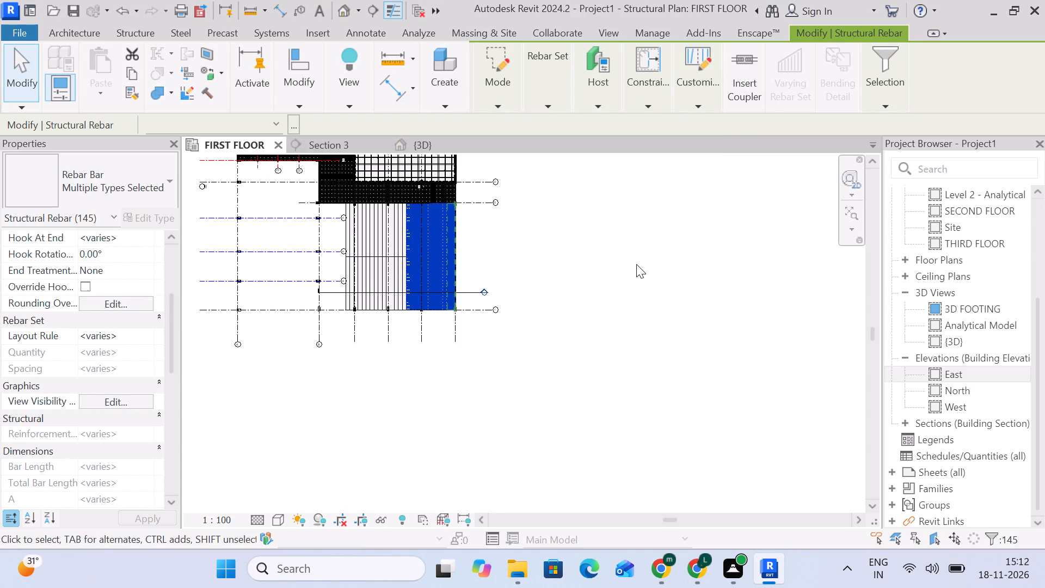
pyautogui.click(636, 264)
# Examine the stair's rebar layout in the FIRST FLOOR structural plan.
pyautogui.scroll(13, 415, 253)
pyautogui.scroll(6, 468, 279)
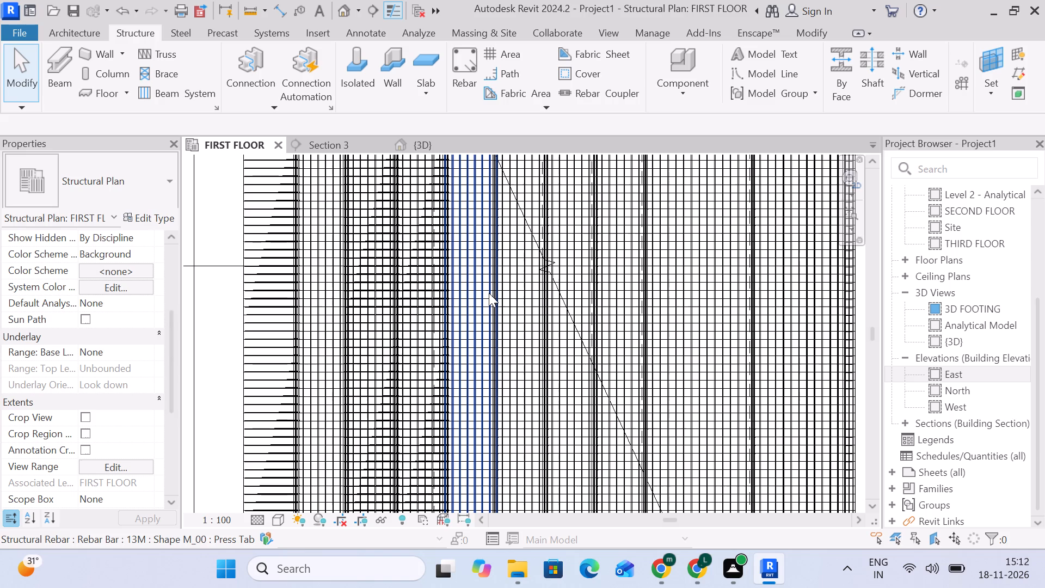
pyautogui.scroll(8, 489, 294)
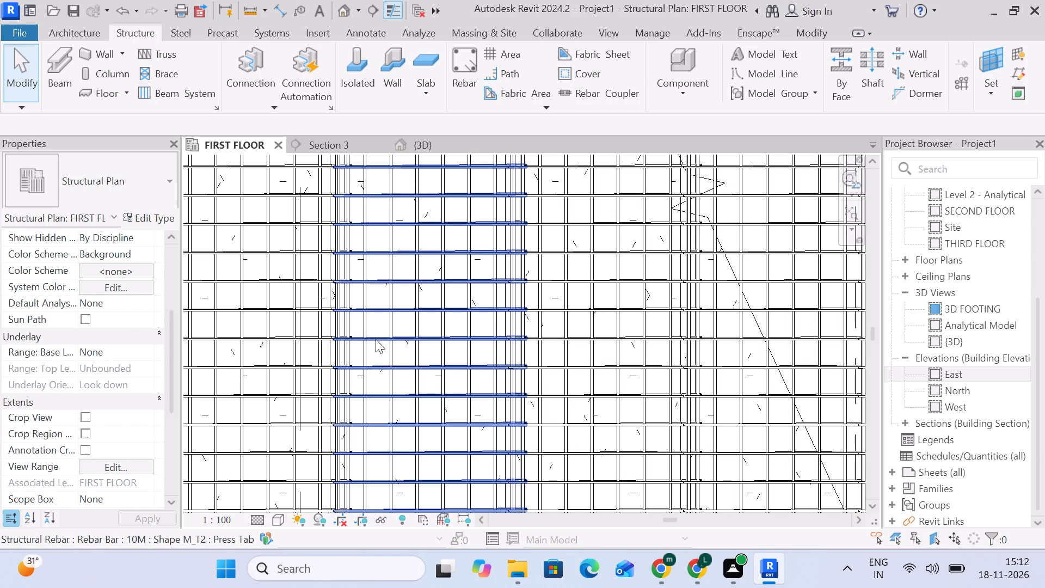
pyautogui.scroll(-9, 555, 302)
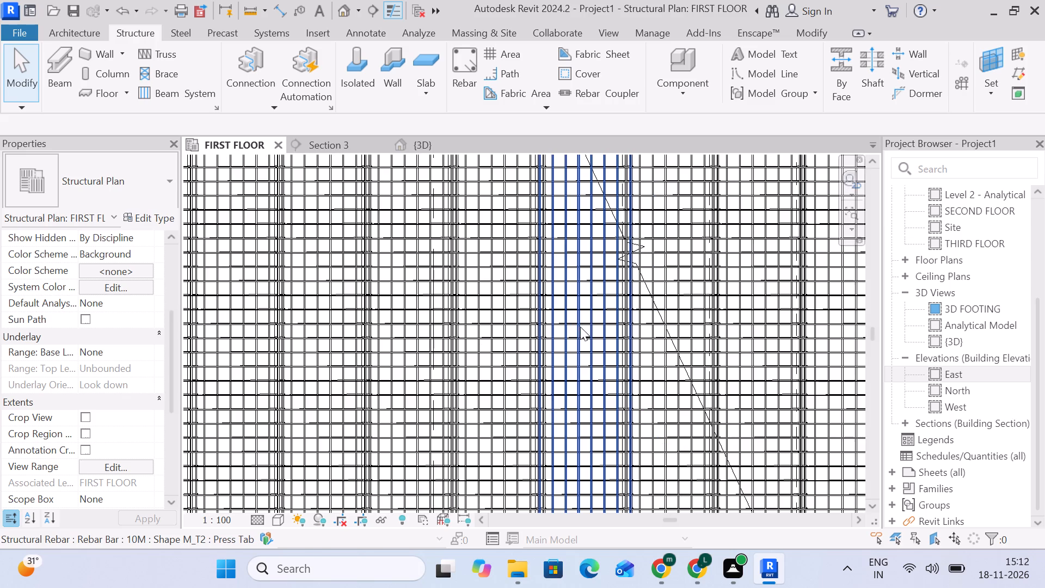
pyautogui.scroll(-13, 580, 327)
pyautogui.moveTo(546, 327); pyautogui.dragTo(524, 326, button='middle')
# Inspect the stair and its surrounding structure from several angles in the {3D} view.
pyautogui.click(415, 148)
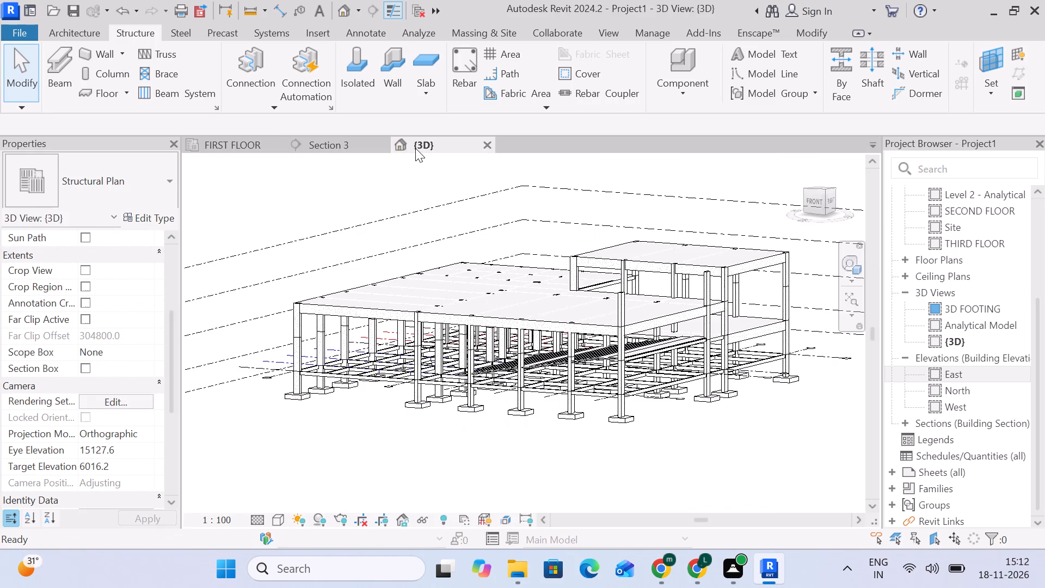
pyautogui.scroll(19, 525, 372)
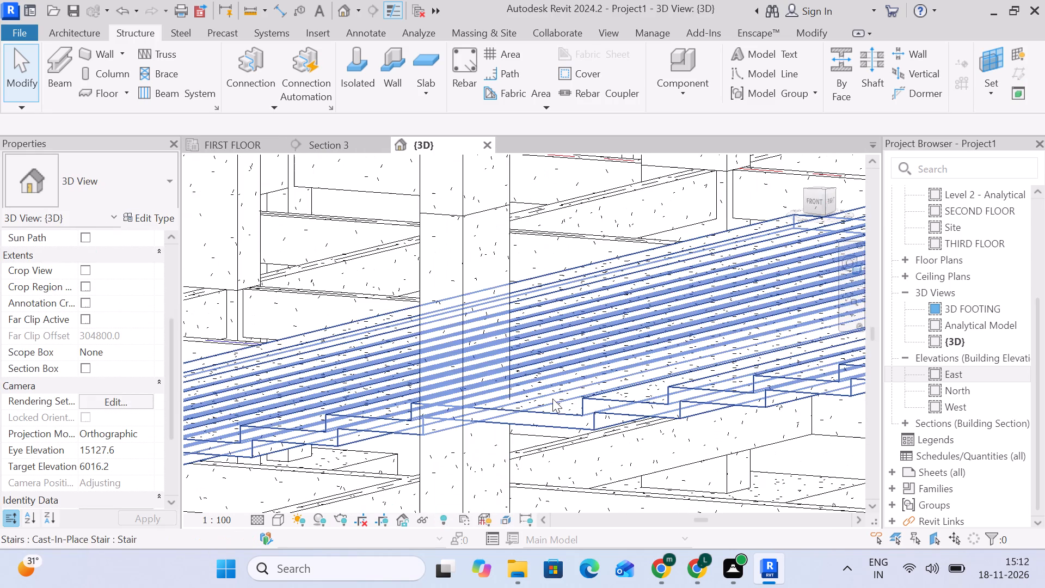
pyautogui.scroll(-5, 574, 415)
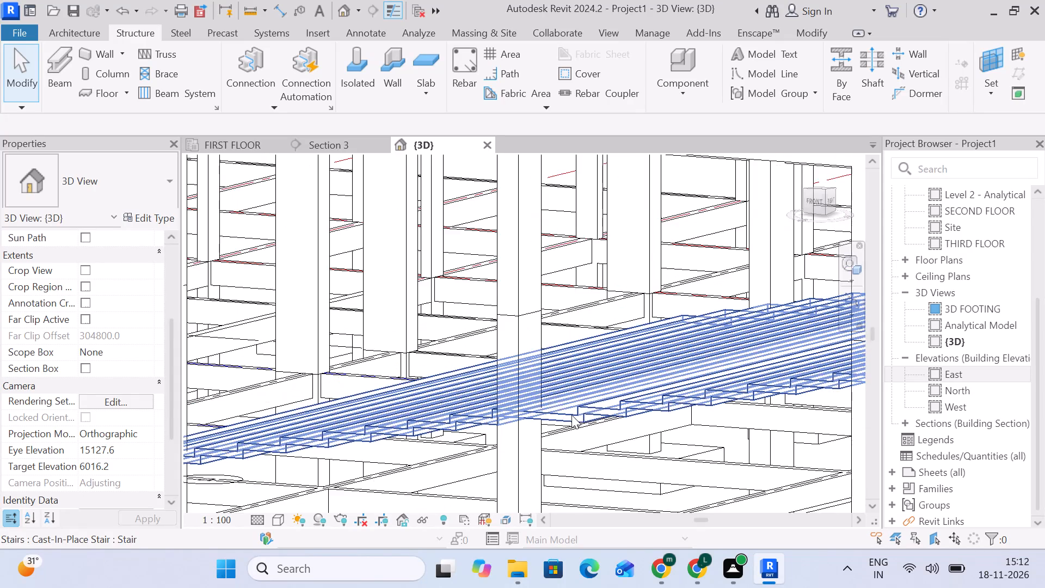
pyautogui.moveTo(570, 414); pyautogui.dragTo(433, 328, button='middle')
pyautogui.scroll(-5, 433, 328)
pyautogui.scroll(-4, 601, 420)
pyautogui.moveTo(601, 424); pyautogui.dragTo(477, 407, button='middle')
pyautogui.moveTo(590, 402); pyautogui.dragTo(666, 409, button='middle')
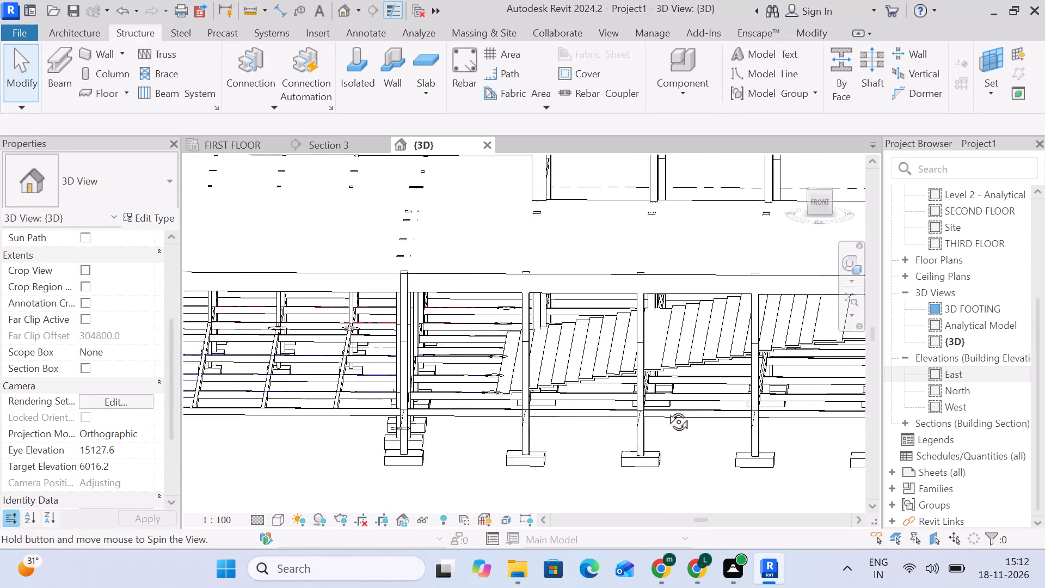
pyautogui.moveTo(666, 409); pyautogui.dragTo(681, 409, button='middle')
pyautogui.moveTo(689, 356); pyautogui.dragTo(285, 381, button='middle')
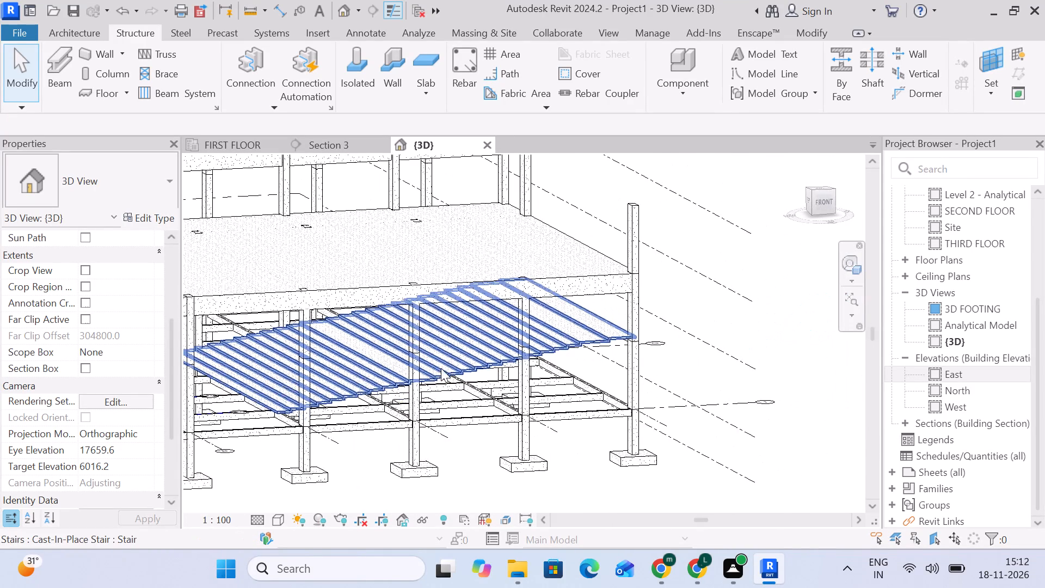
pyautogui.scroll(5, 452, 363)
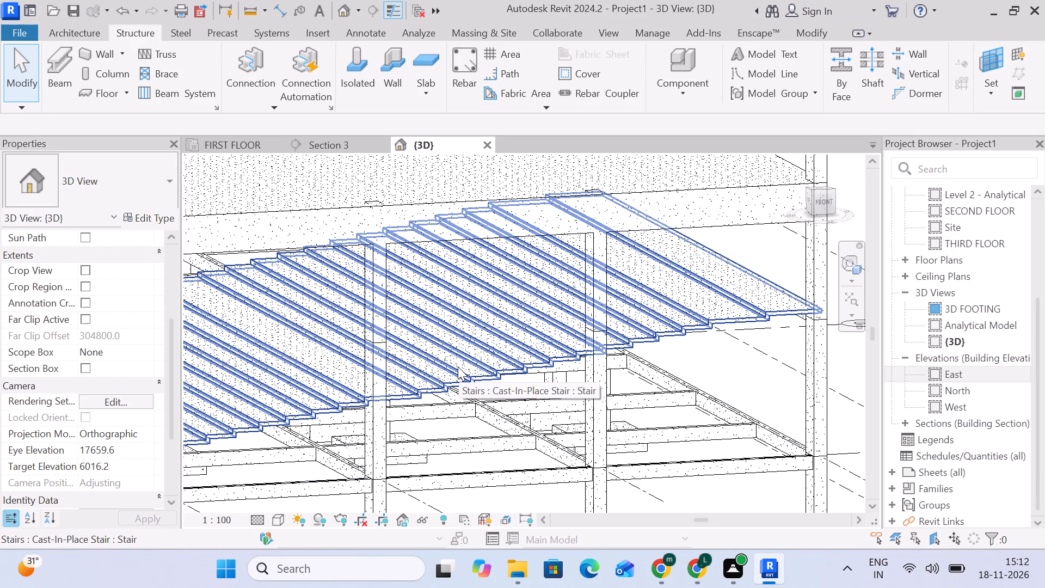
pyautogui.scroll(-10, 448, 364)
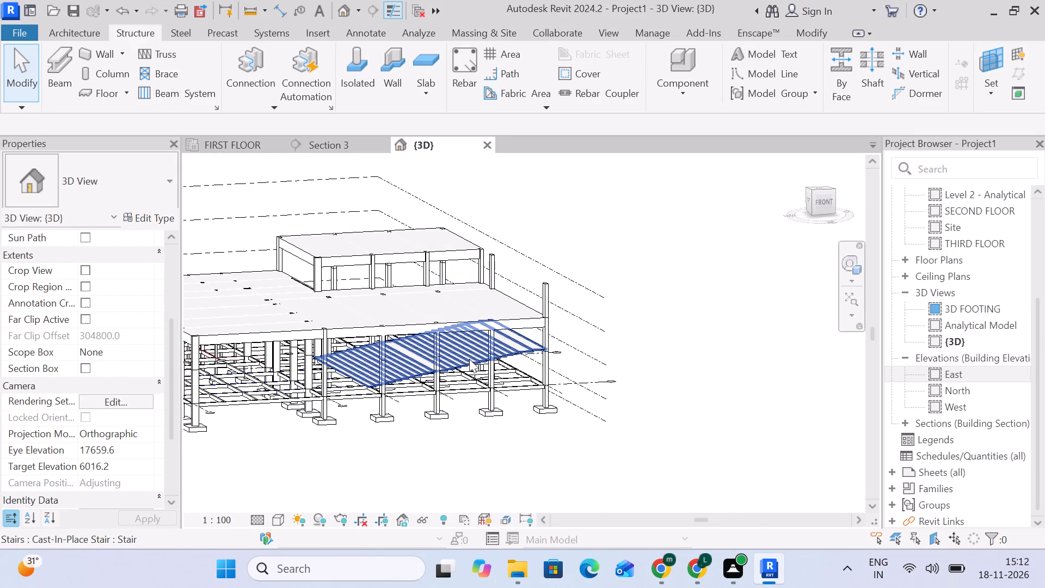
pyautogui.keyDown('shift'); pyautogui.moveTo(567, 326); pyautogui.dragTo(490, 356, button='middle'); pyautogui.keyUp('shift')
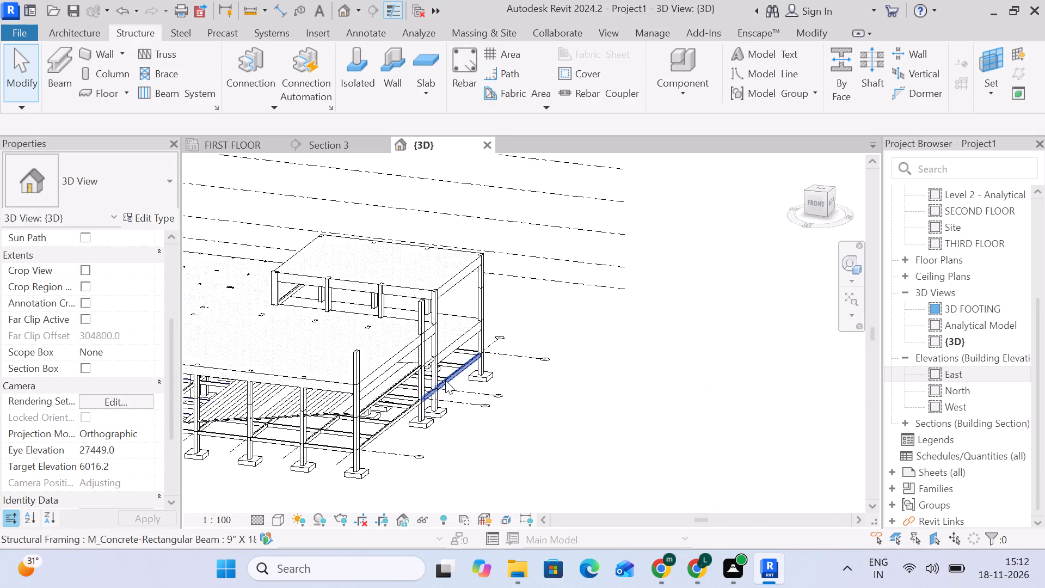
pyautogui.scroll(5, 440, 381)
pyautogui.moveTo(410, 376); pyautogui.dragTo(596, 318, button='middle')
pyautogui.scroll(-5, 596, 318)
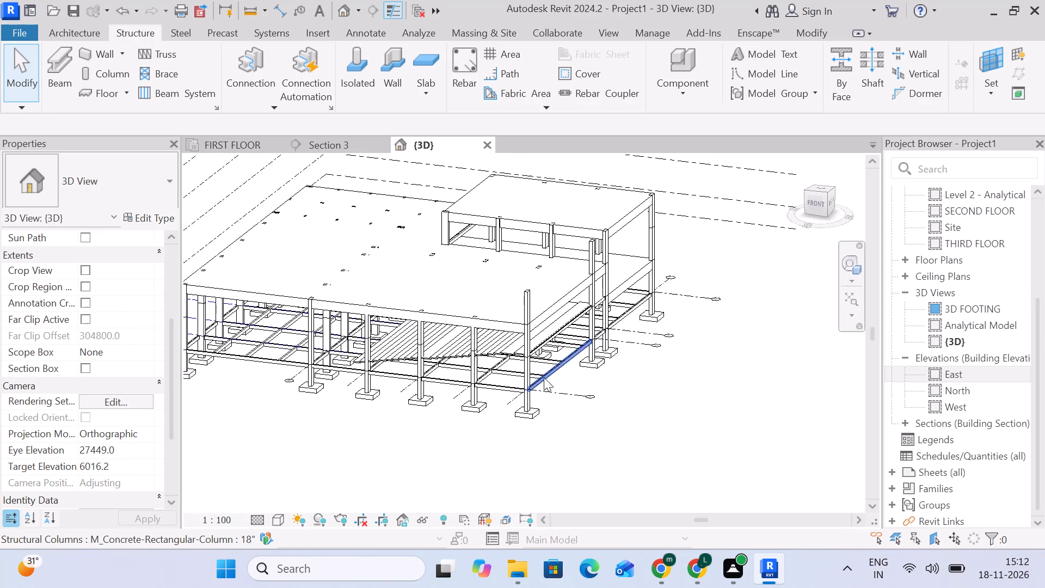
pyautogui.moveTo(506, 387); pyautogui.dragTo(569, 376, button='middle')
pyautogui.click(721, 465)
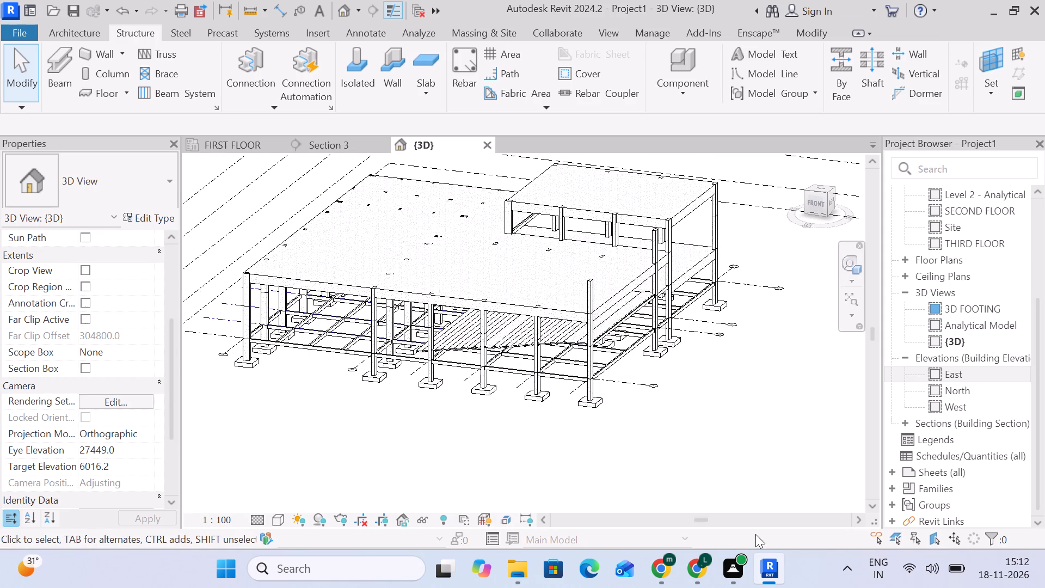
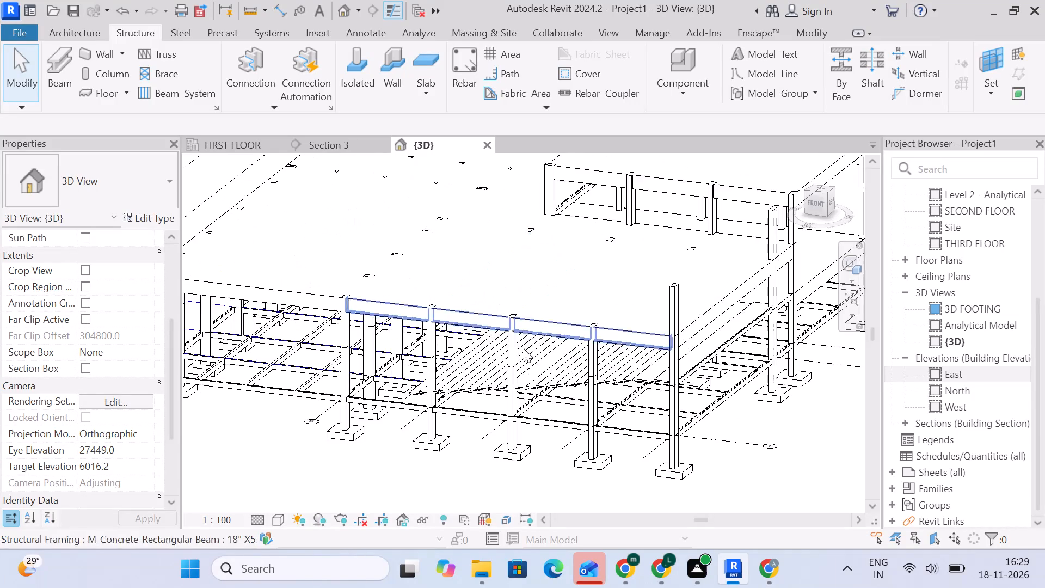
# Examine the monolithic stair and its surrounding beams and columns in the 3D view and in Section 3.
pyautogui.scroll(4, 544, 366)
pyautogui.scroll(5, 684, 371)
pyautogui.click(681, 365)
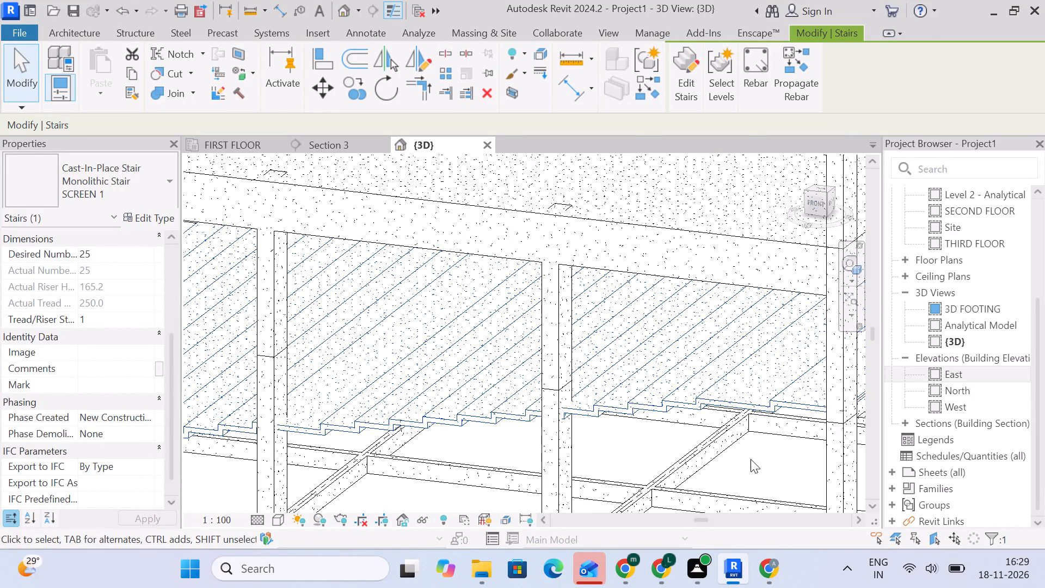
pyautogui.moveTo(692, 406); pyautogui.dragTo(620, 319, button='middle')
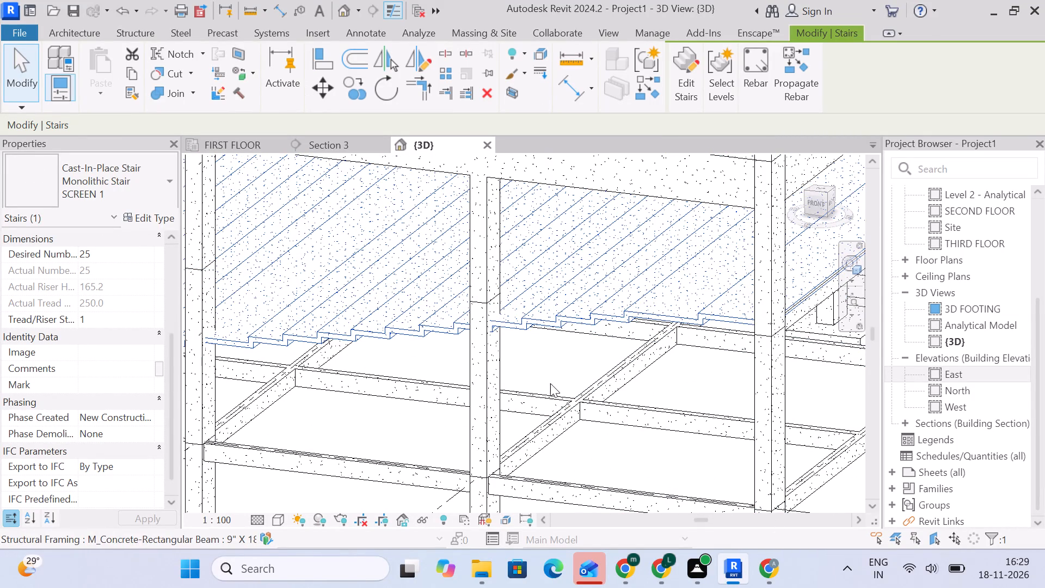
pyautogui.click(575, 362)
pyautogui.moveTo(575, 362); pyautogui.dragTo(513, 224)
pyautogui.click(695, 86)
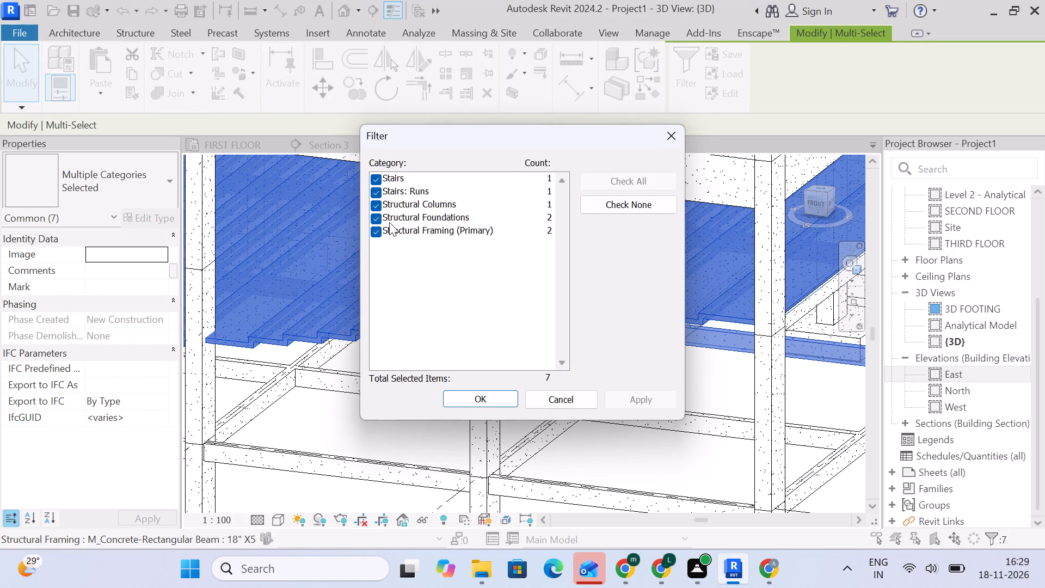
pyautogui.click(667, 139)
pyautogui.click(550, 368)
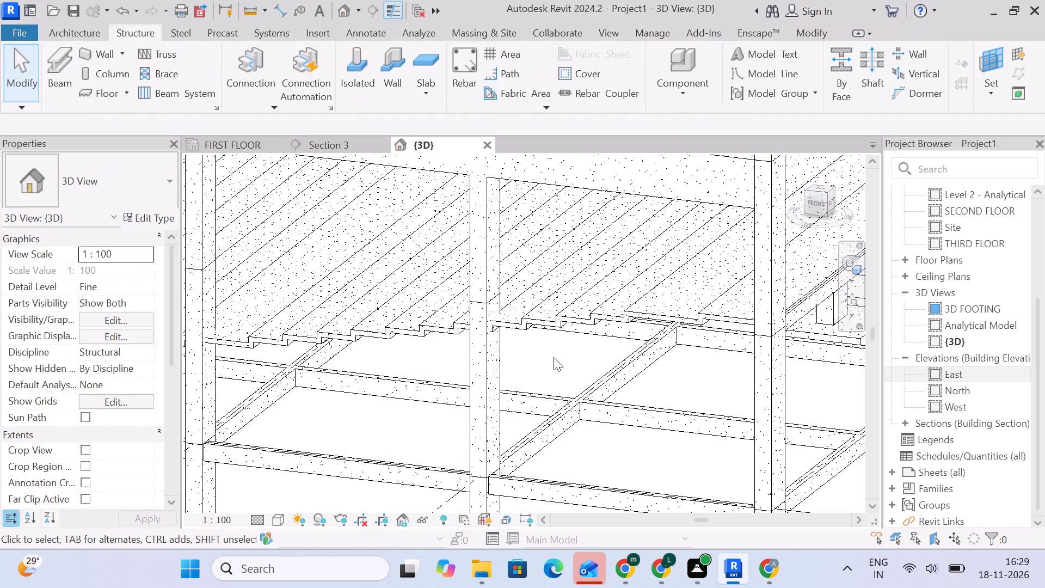
pyautogui.scroll(-8, 553, 357)
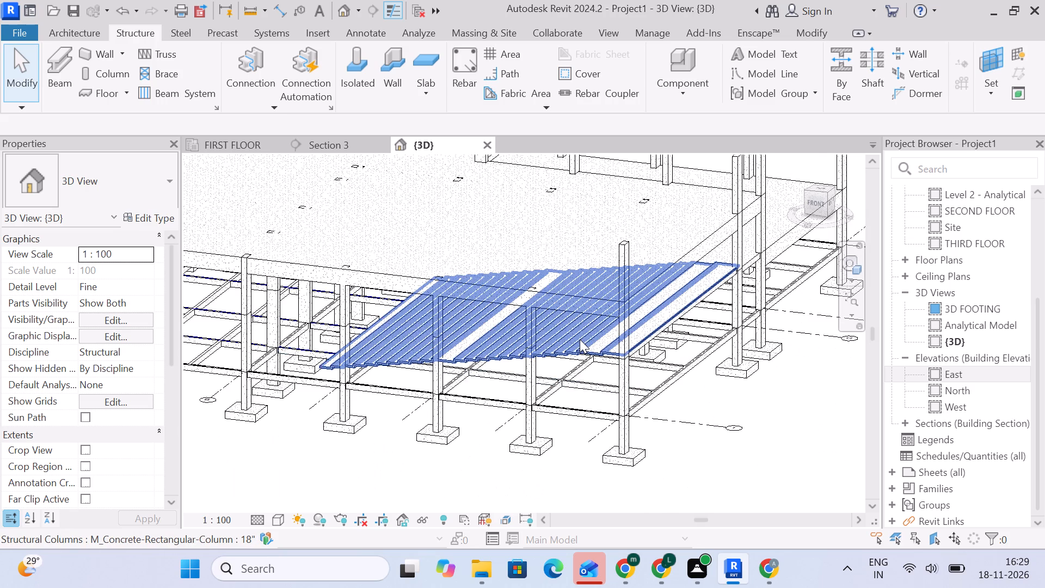
pyautogui.scroll(-8, 581, 336)
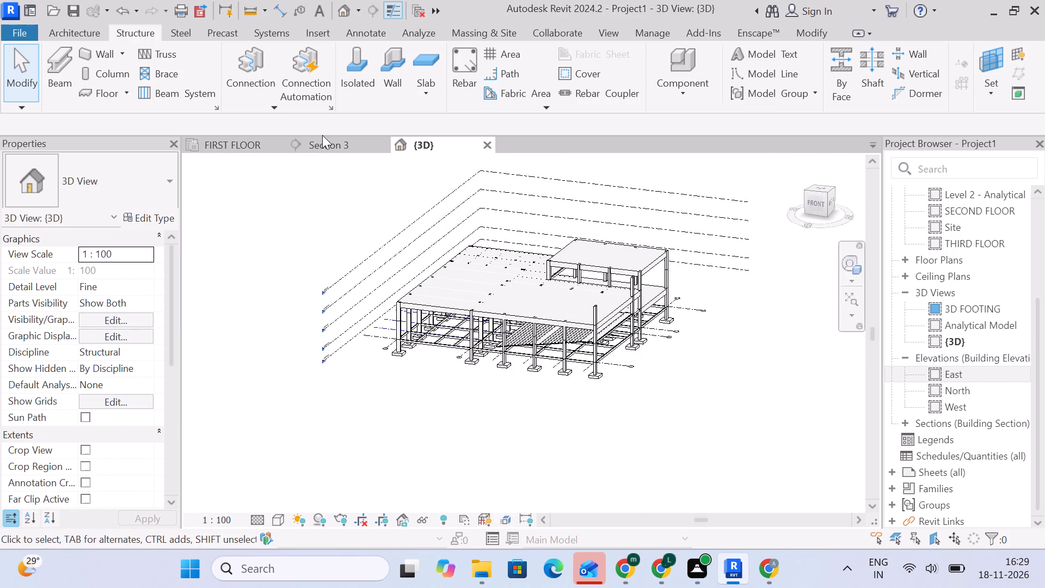
pyautogui.click(327, 149)
pyautogui.scroll(-5, 312, 259)
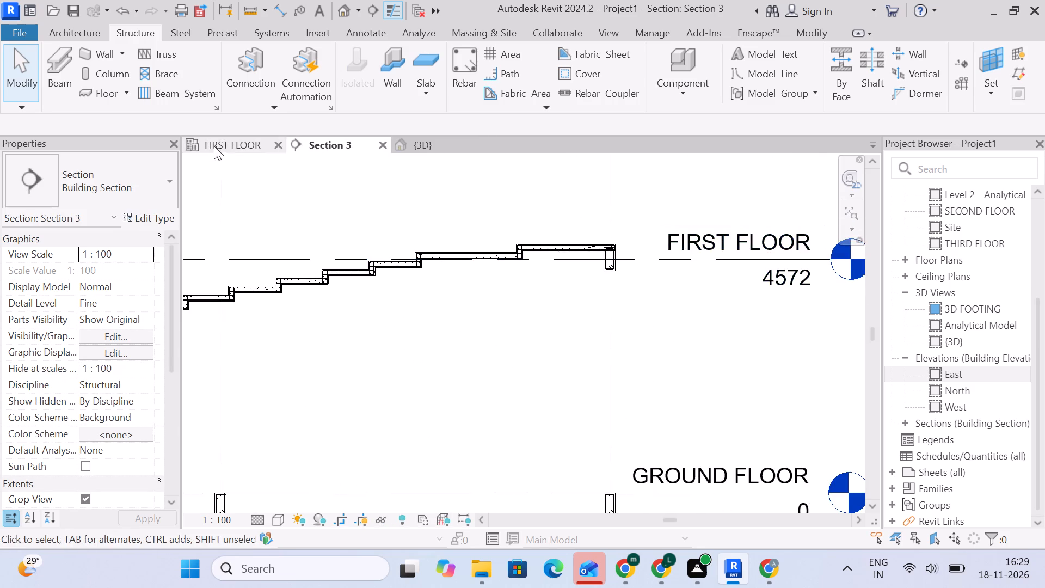
# Save the project and draw a building section along grid YY in the FIRST FLOOR plan, from south of grid 1 to north of grid X.
pyautogui.click(214, 146)
pyautogui.scroll(-8, 433, 336)
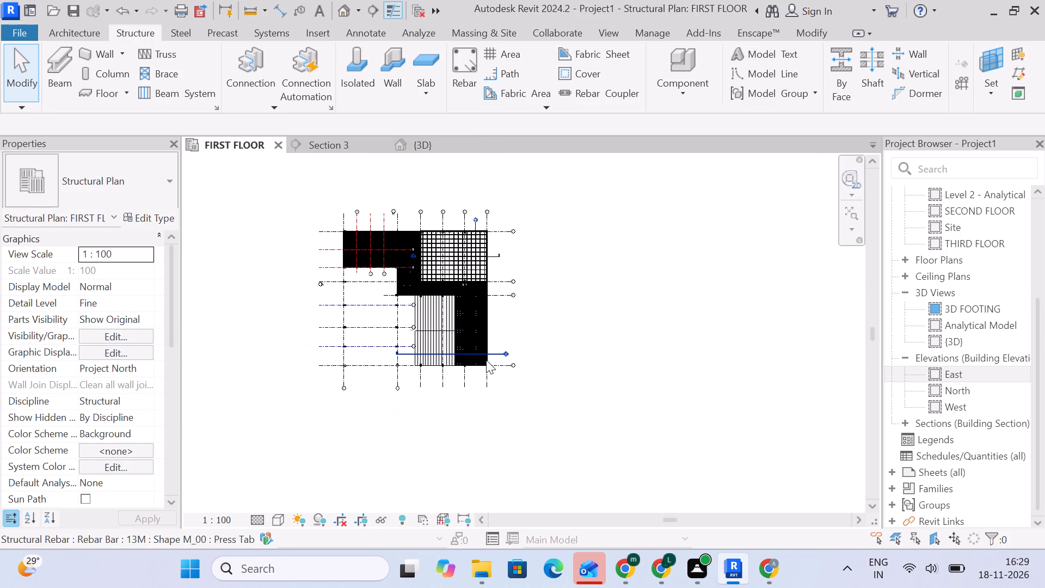
pyautogui.scroll(2, 491, 358)
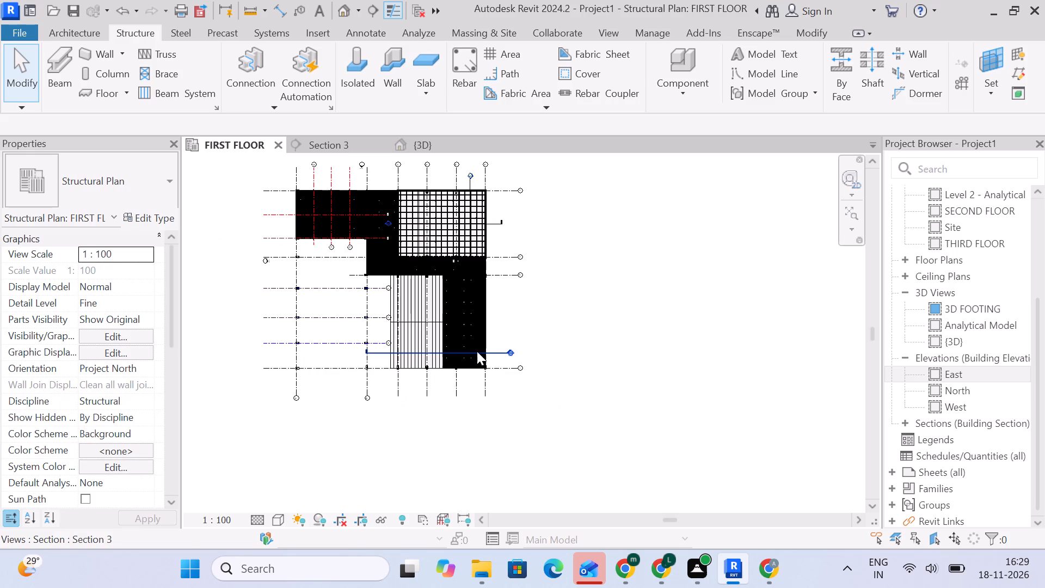
pyautogui.click(372, 12)
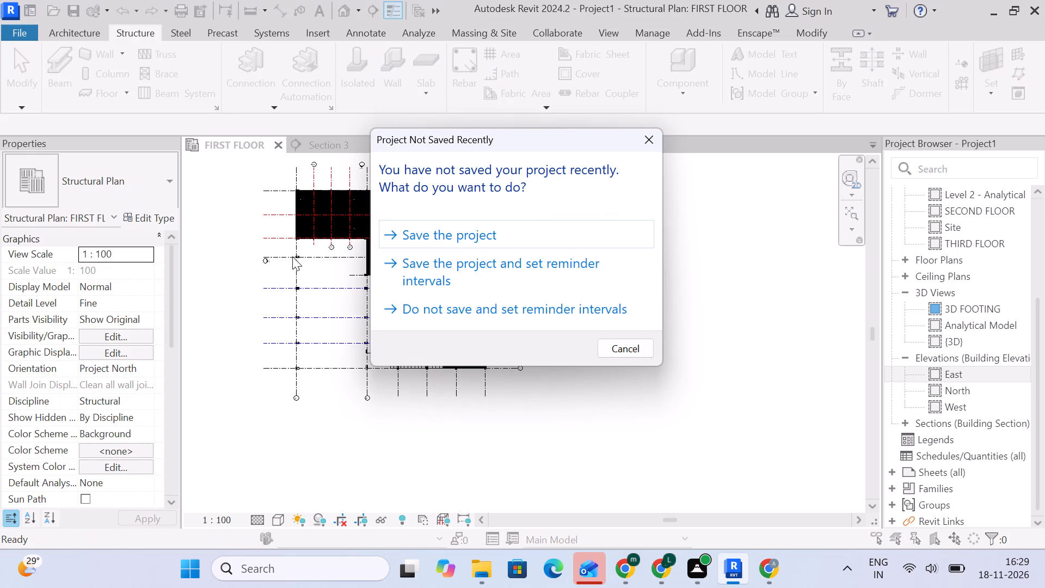
pyautogui.click(598, 242)
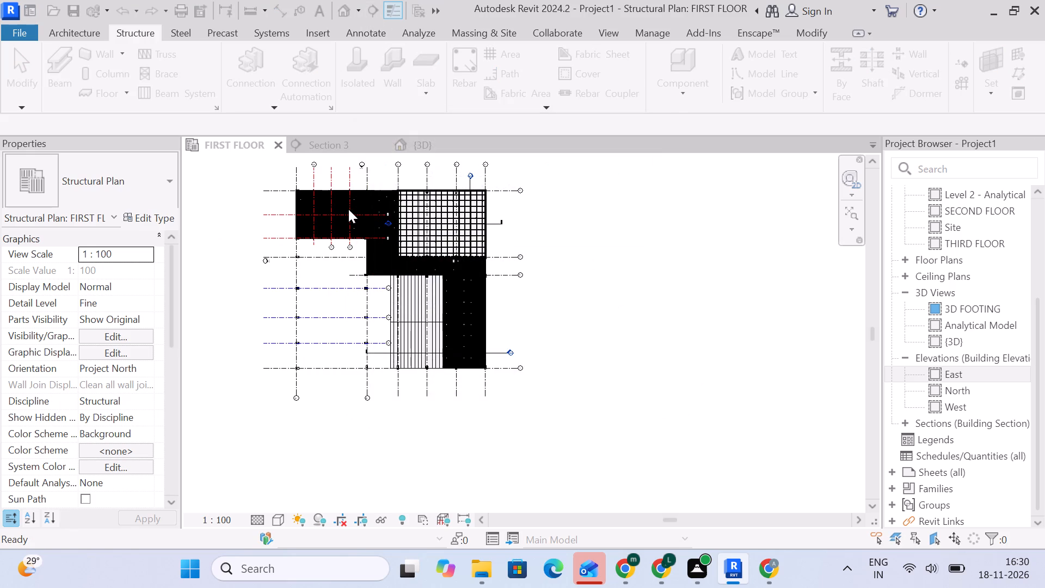
pyautogui.scroll(4, 324, 422)
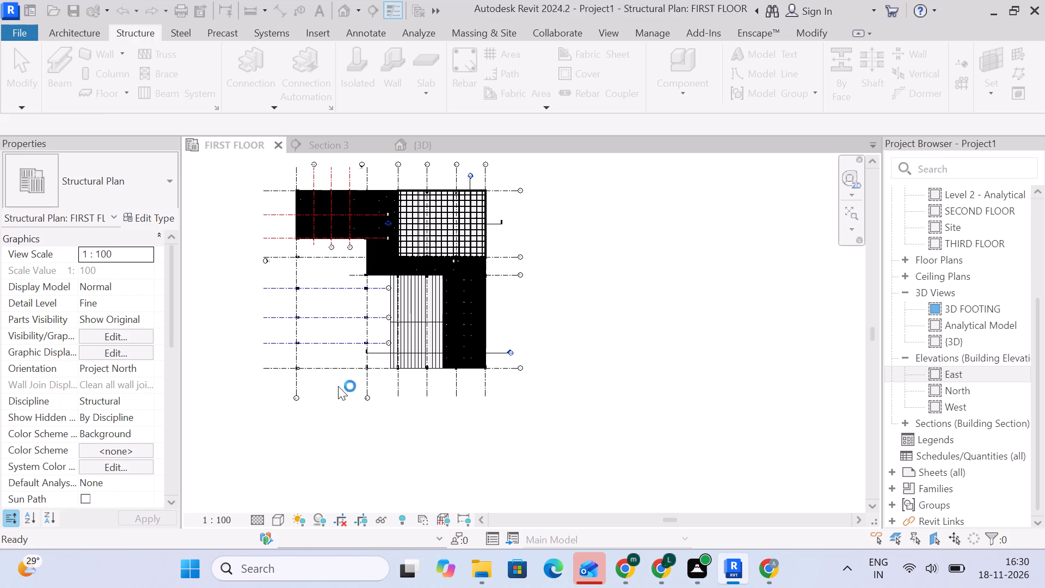
pyautogui.scroll(-2, 333, 358)
pyautogui.moveTo(329, 359); pyautogui.dragTo(351, 427, button='middle')
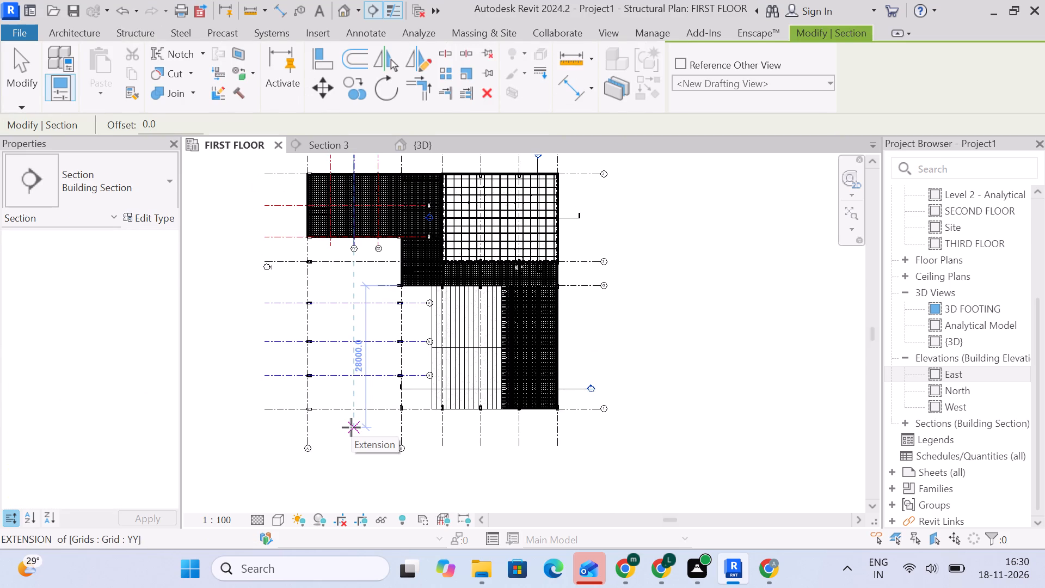
pyautogui.click(351, 427)
pyautogui.click(354, 223)
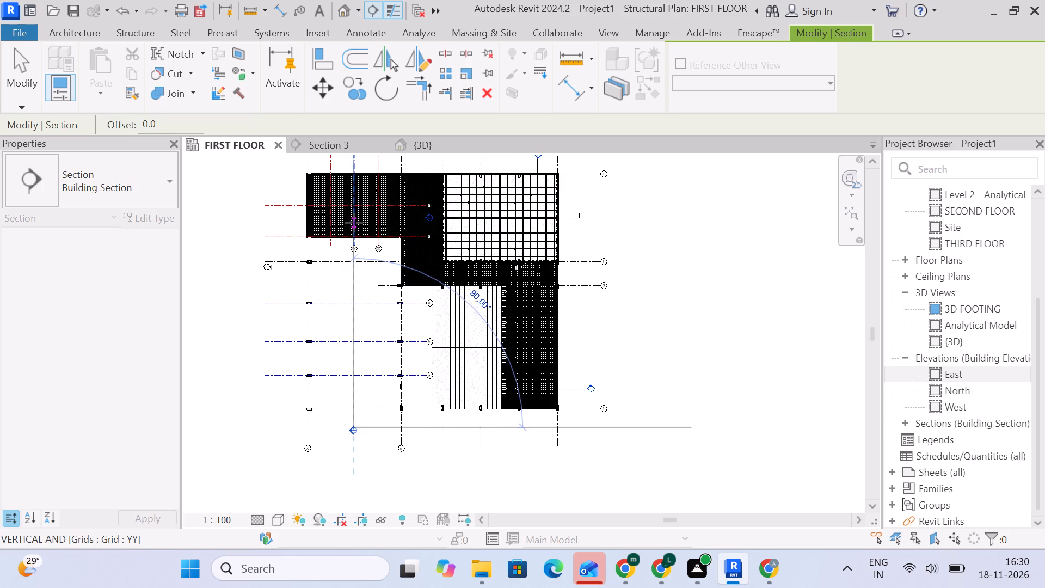
# Reduce the new section's view depth close to its cut line and trim its extents to just beyond grids 1 and X.
pyautogui.scroll(4, 280, 321)
pyautogui.moveTo(314, 326); pyautogui.dragTo(365, 327)
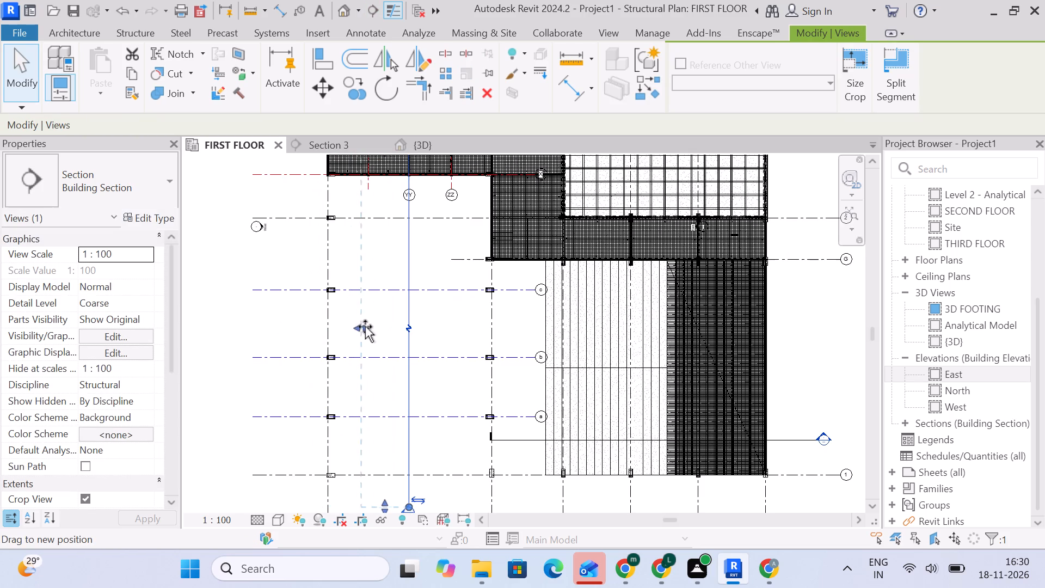
pyautogui.moveTo(365, 327); pyautogui.dragTo(381, 329)
pyautogui.moveTo(442, 292); pyautogui.dragTo(452, 382, button='middle')
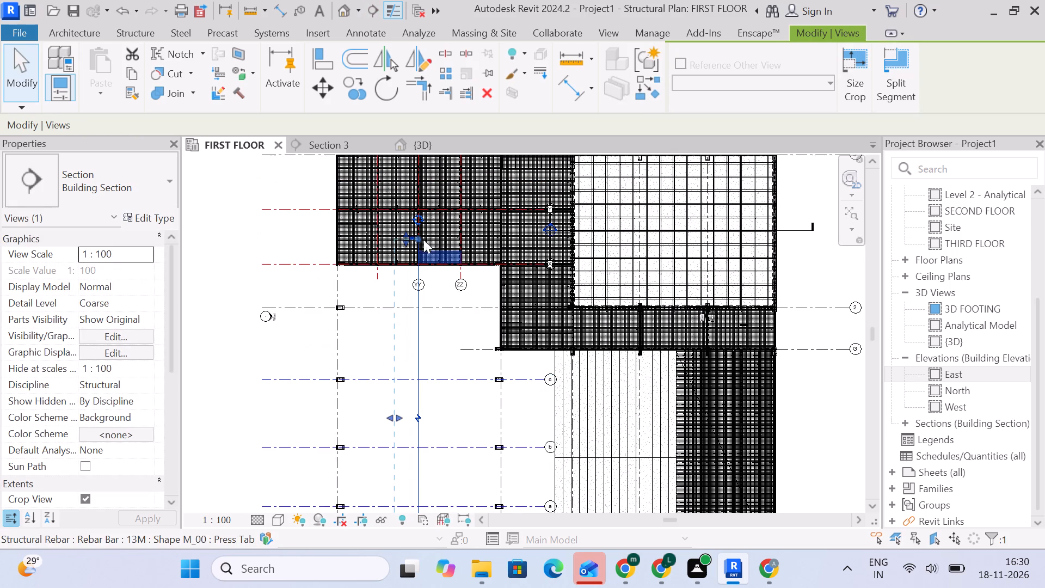
pyautogui.scroll(6, 417, 237)
pyautogui.moveTo(390, 242); pyautogui.dragTo(399, 314)
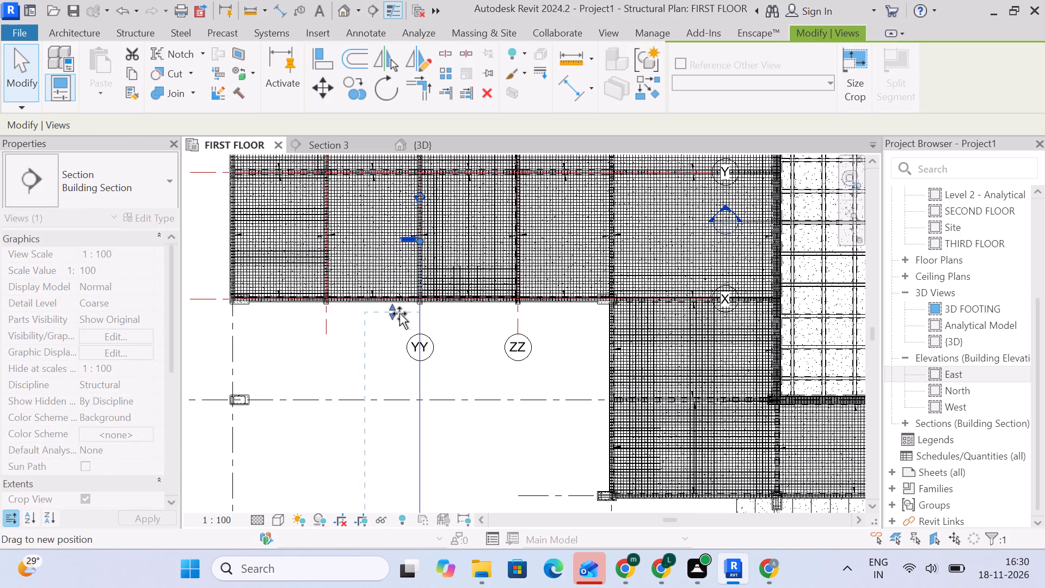
pyautogui.moveTo(399, 314); pyautogui.dragTo(396, 281)
pyautogui.scroll(-4, 426, 336)
pyautogui.moveTo(456, 345); pyautogui.dragTo(438, 209, button='middle')
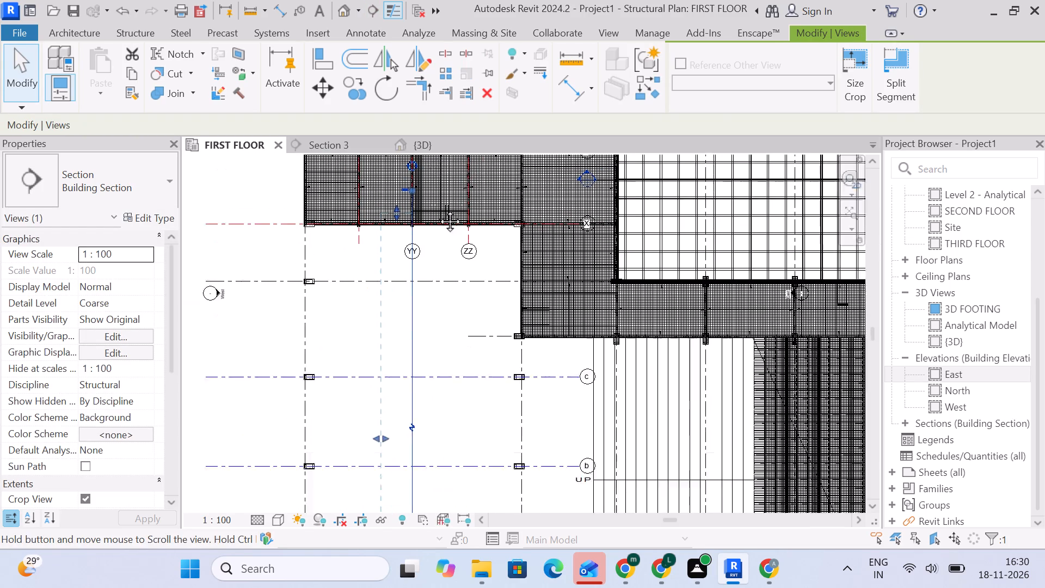
pyautogui.moveTo(438, 209); pyautogui.dragTo(438, 208, button='middle')
pyautogui.moveTo(400, 432); pyautogui.dragTo(403, 290, button='middle')
pyautogui.scroll(-1, 403, 290)
pyautogui.scroll(5, 395, 455)
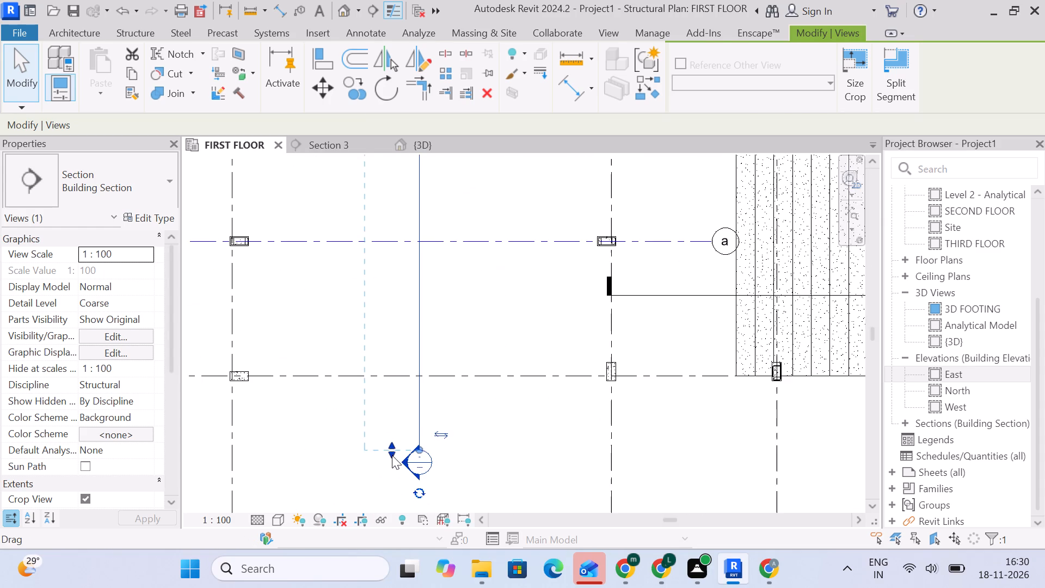
pyautogui.moveTo(392, 451); pyautogui.dragTo(400, 408)
# Open the new section's view and extend the bottom of its crop region below FOOTING LEVEL.
pyautogui.rightClick(460, 324)
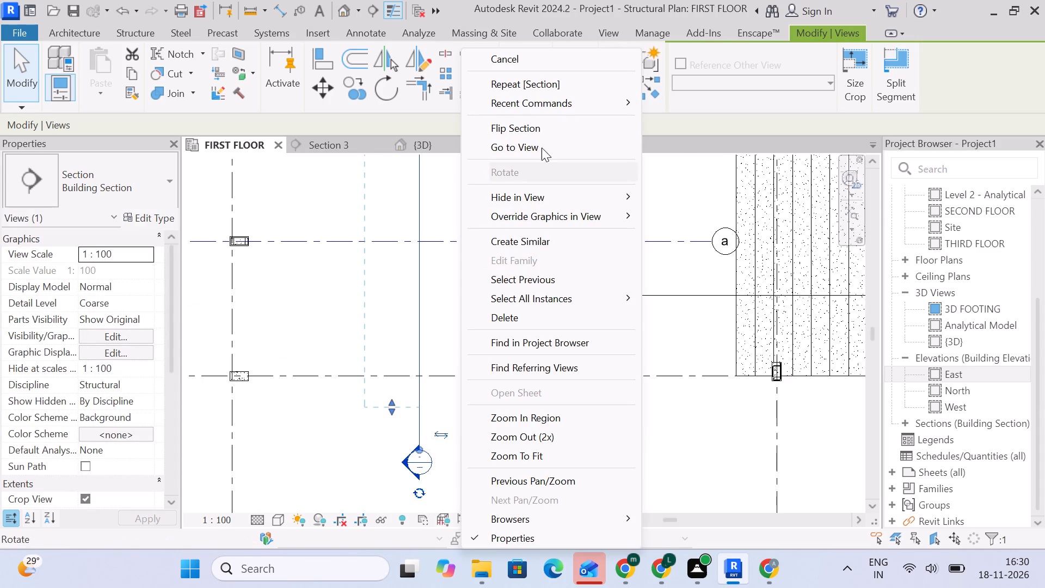
pyautogui.click(544, 144)
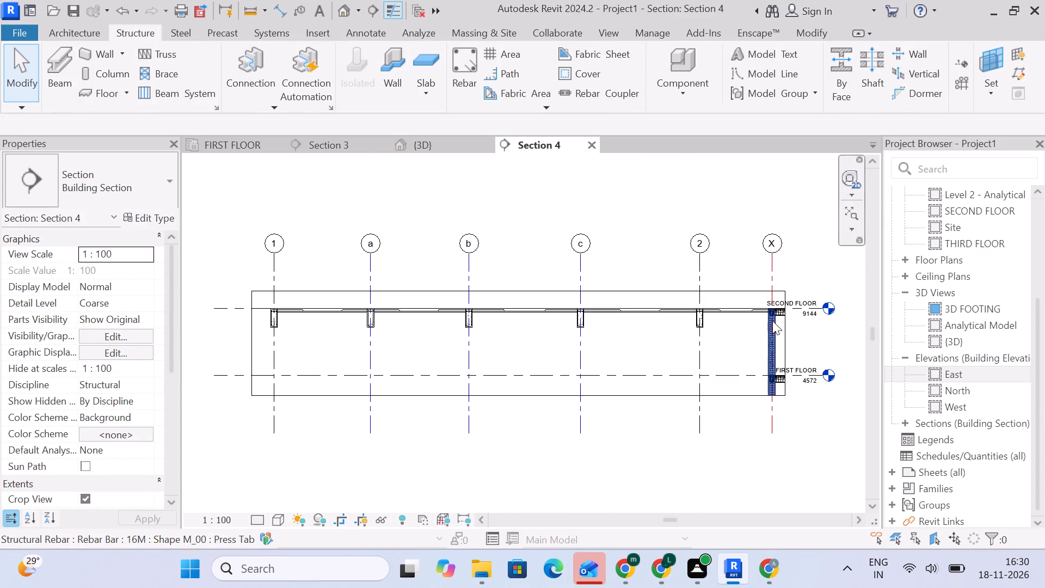
pyautogui.scroll(5, 771, 316)
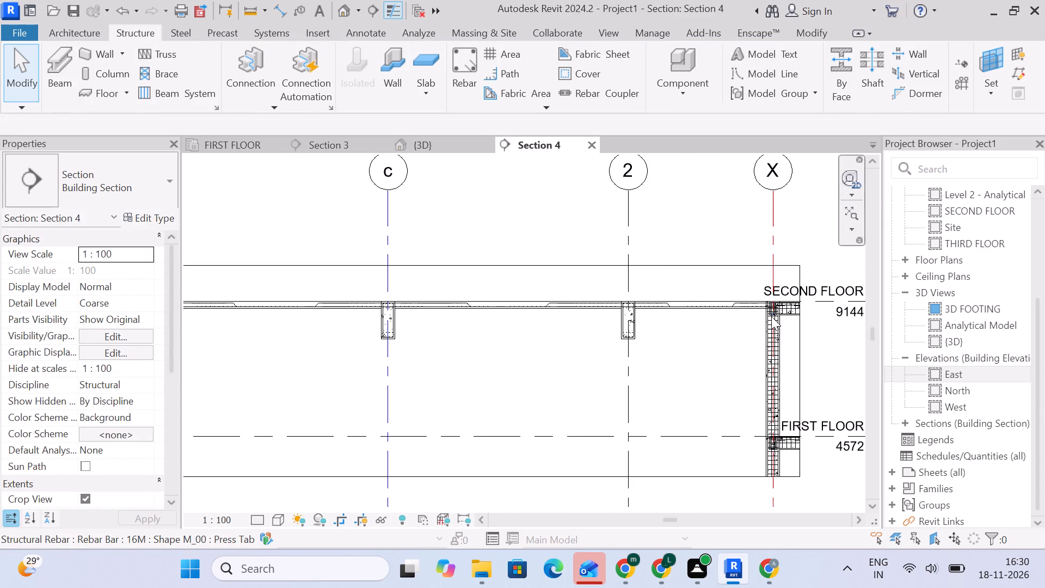
pyautogui.scroll(-4, 776, 317)
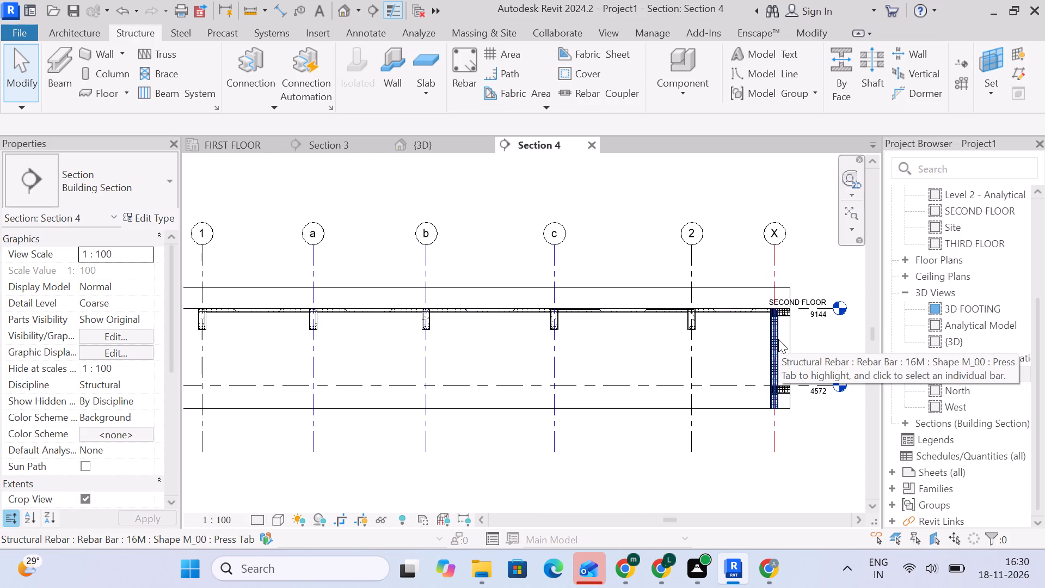
pyautogui.click(614, 413)
pyautogui.moveTo(629, 451); pyautogui.dragTo(610, 271, button='middle')
pyautogui.moveTo(466, 233); pyautogui.dragTo(465, 371)
pyautogui.scroll(-3, 483, 360)
pyautogui.moveTo(489, 361); pyautogui.dragTo(519, 400, button='middle')
pyautogui.scroll(4, 690, 400)
pyautogui.moveTo(556, 286); pyautogui.dragTo(655, 384, button='middle')
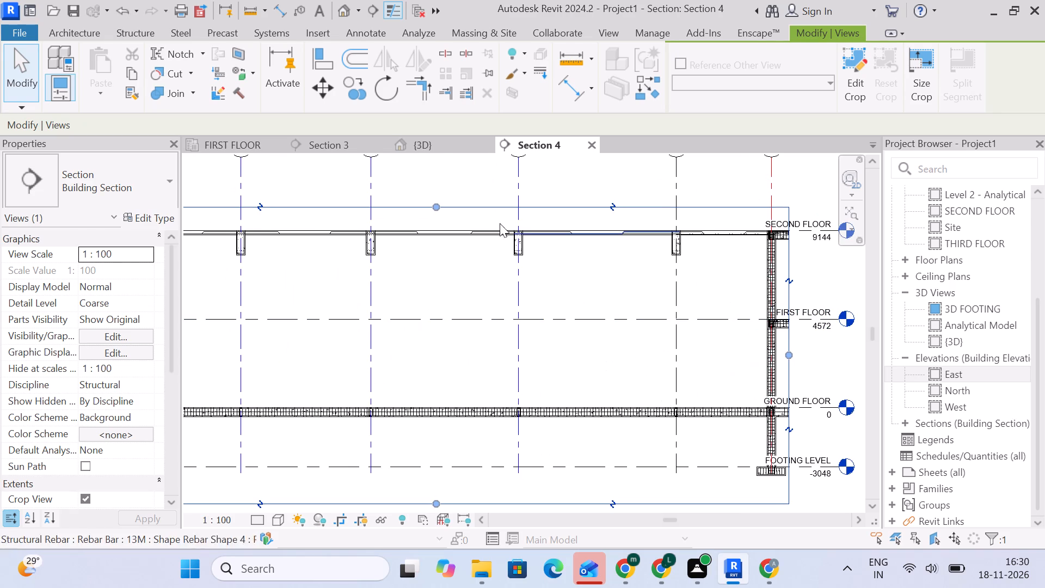
# Raise the bottom edge of the section's crop region to between GROUND FLOOR and FOOTING LEVEL.
pyautogui.moveTo(430, 213); pyautogui.dragTo(436, 210)
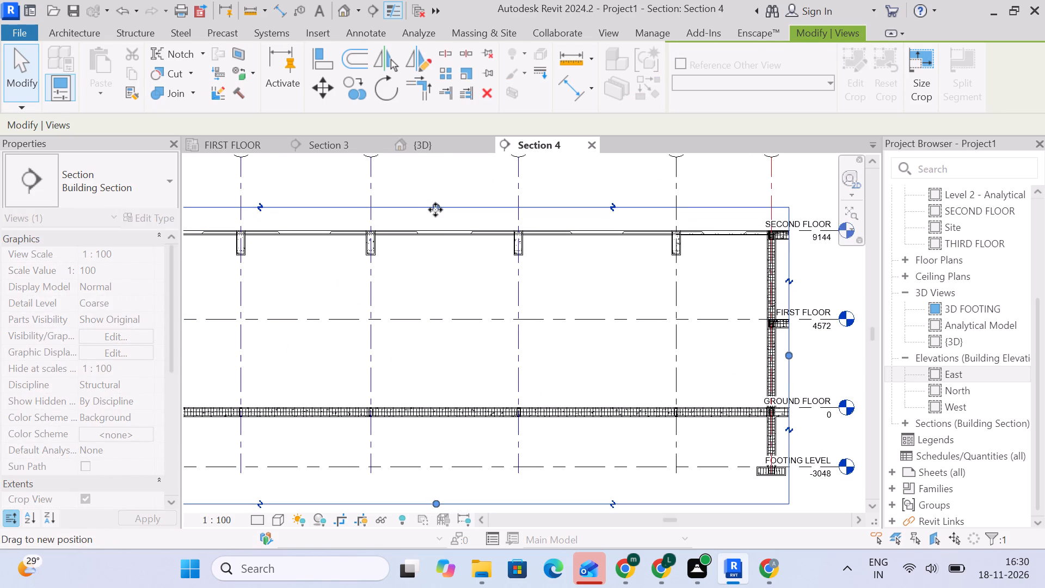
pyautogui.scroll(-3, 469, 284)
pyautogui.moveTo(483, 299); pyautogui.dragTo(612, 270, button='middle')
pyautogui.scroll(3, 569, 370)
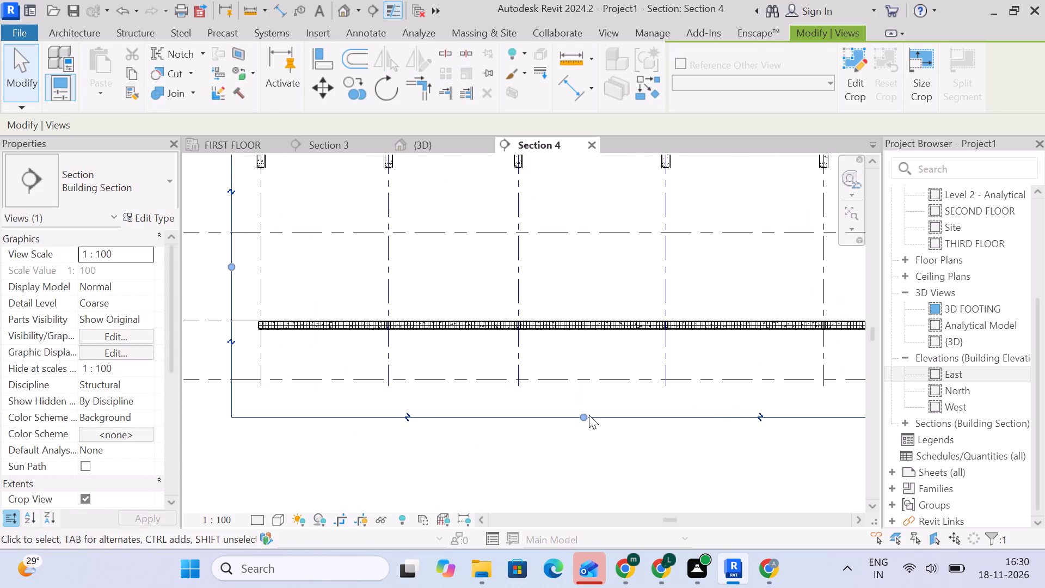
pyautogui.moveTo(590, 415); pyautogui.dragTo(587, 366)
pyautogui.scroll(-4, 587, 366)
pyautogui.moveTo(587, 365); pyautogui.dragTo(488, 356, button='middle')
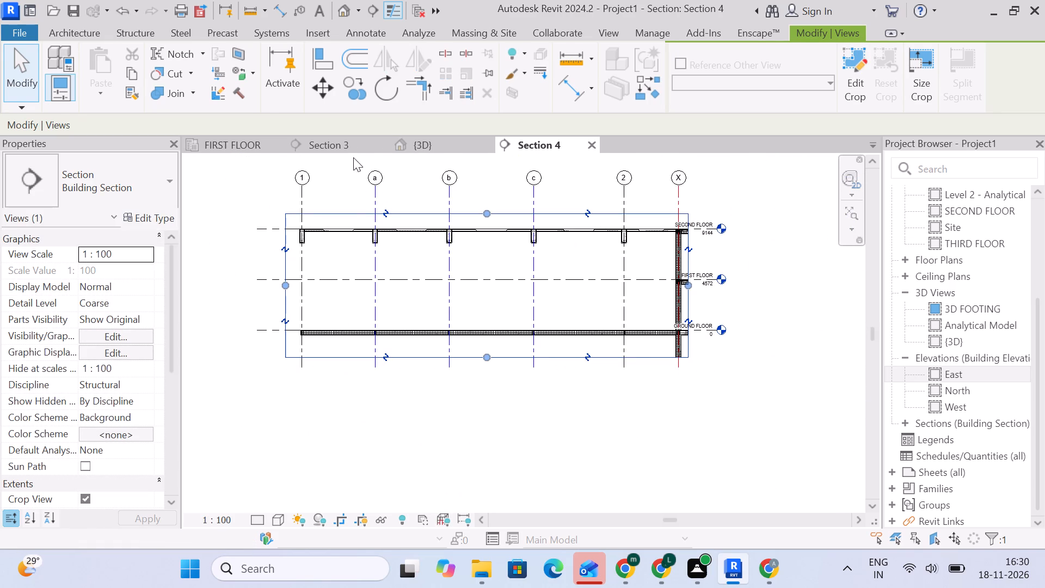
# Return to the FIRST FLOOR plan and check the new section line against the grids and stair.
pyautogui.click(339, 144)
pyautogui.click(236, 140)
pyautogui.scroll(-4, 451, 344)
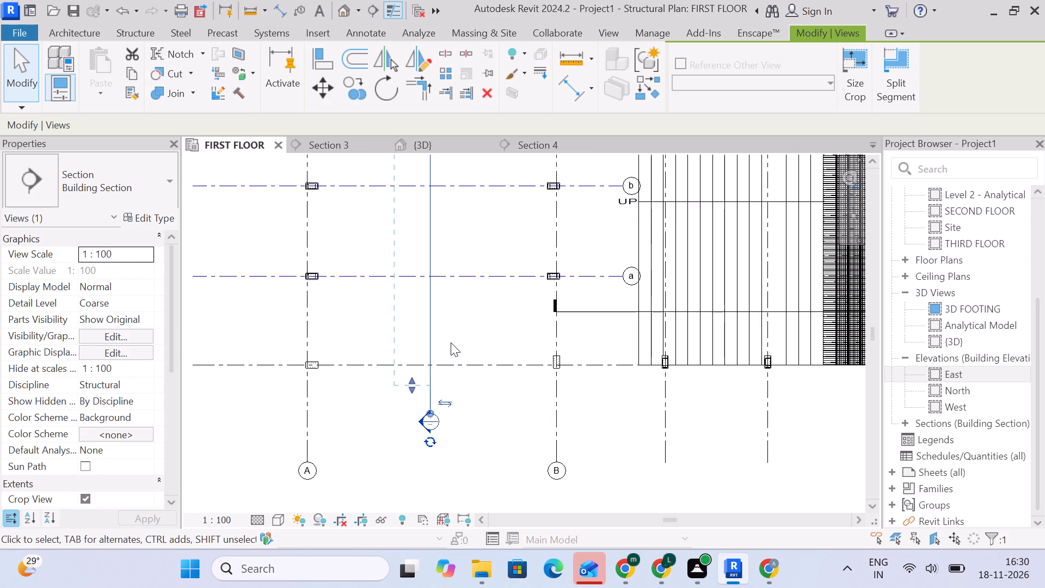
pyautogui.scroll(-4, 449, 342)
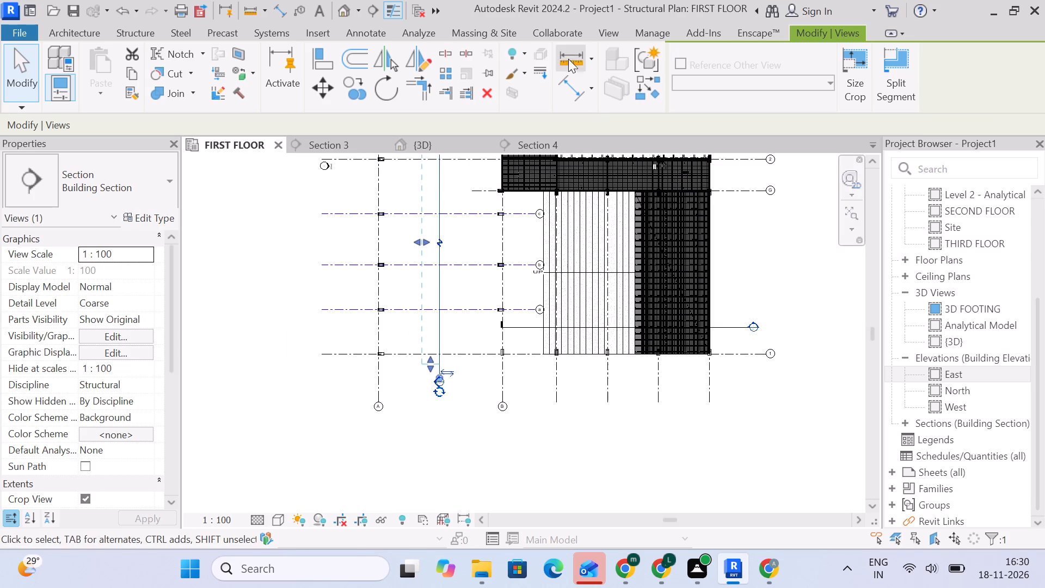
pyautogui.click(693, 571)
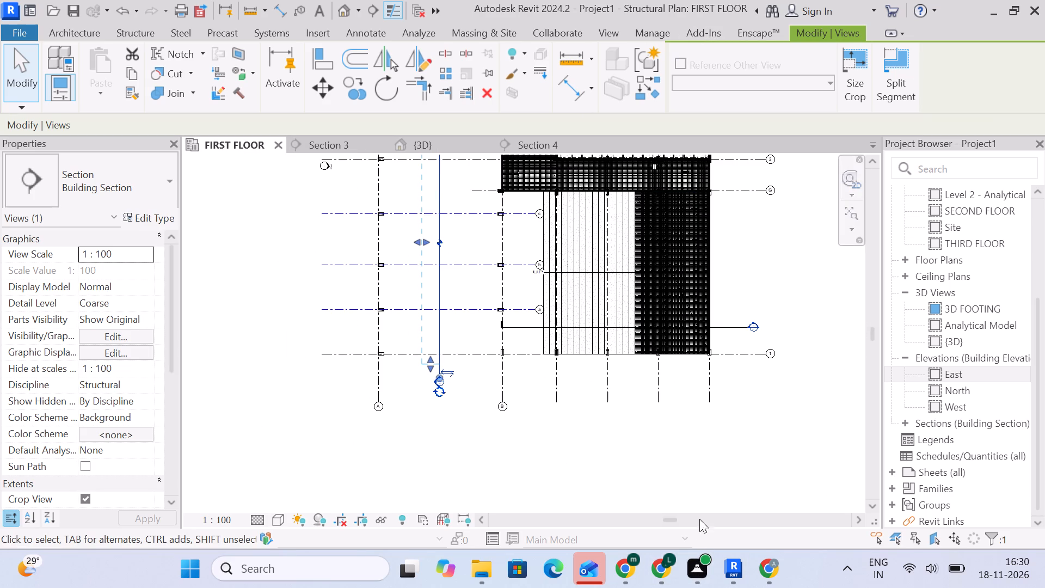
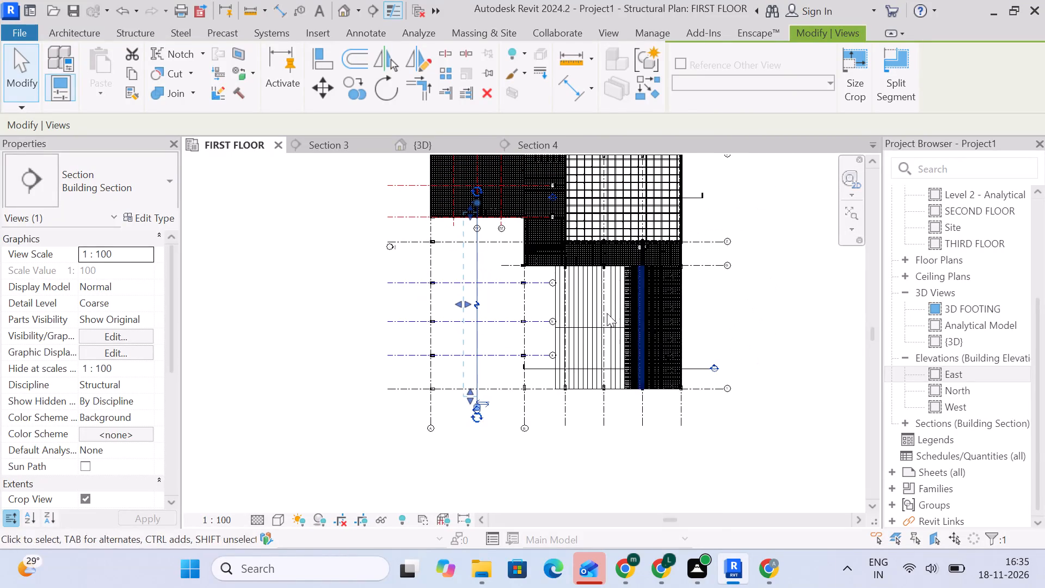
# Reload the s2 theater.rvt Revit link in the project and clear the section selection.
pyautogui.scroll(5, 576, 279)
pyautogui.moveTo(742, 324); pyautogui.dragTo(736, 320, button='middle')
pyautogui.scroll(-3, 403, 320)
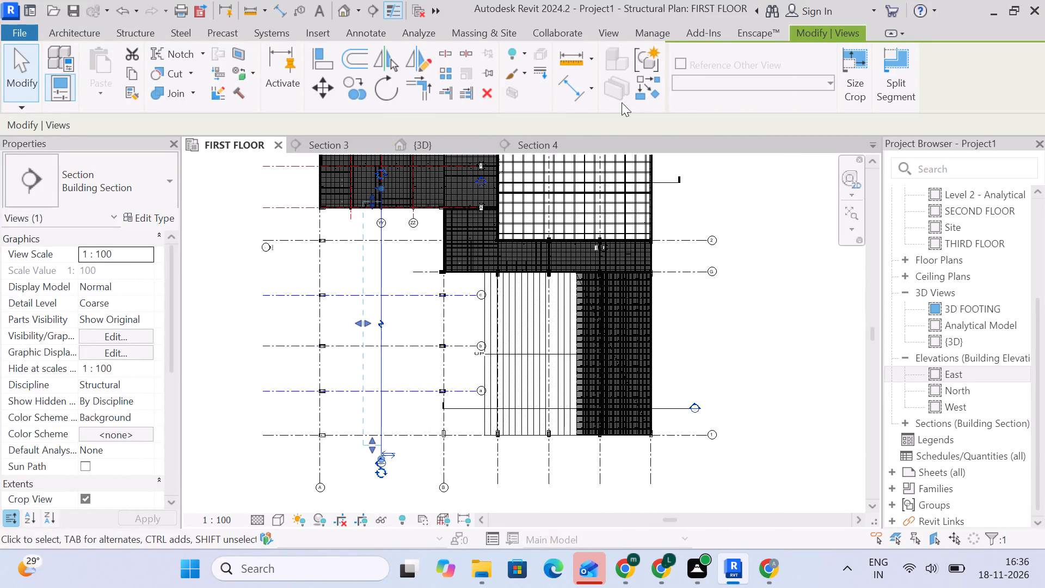
pyautogui.click(660, 35)
pyautogui.click(699, 77)
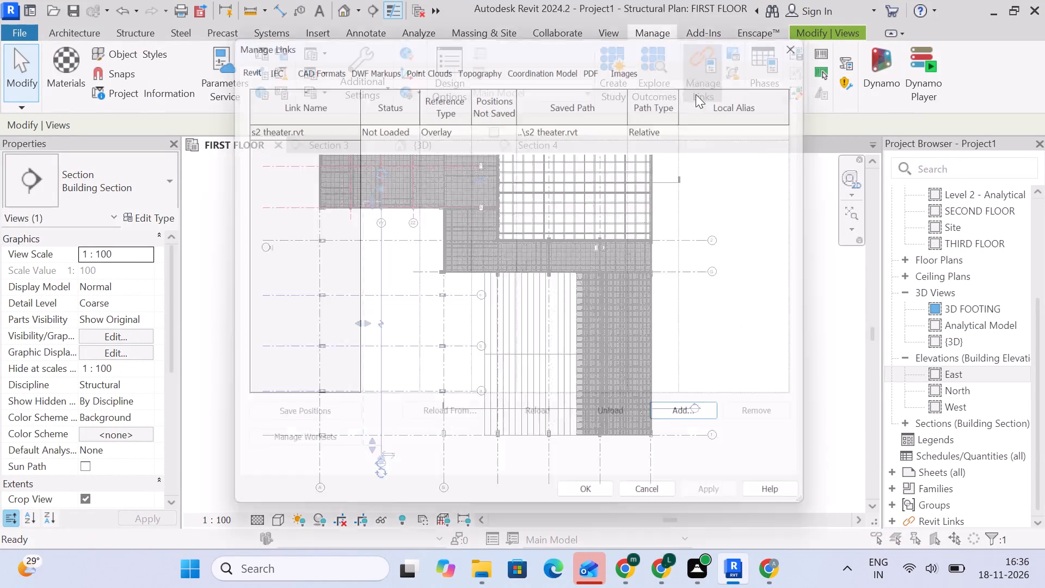
pyautogui.click(341, 121)
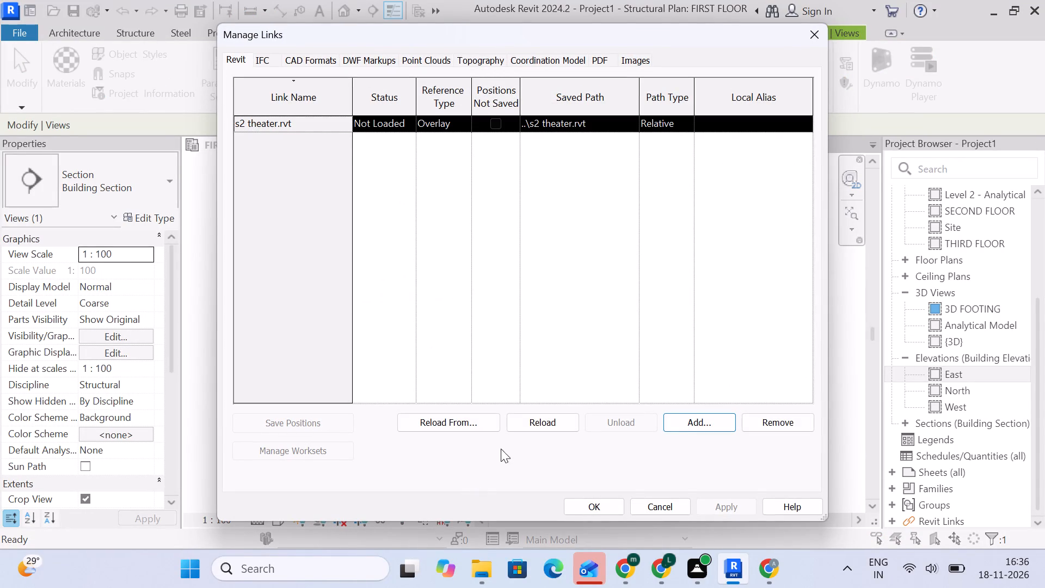
pyautogui.click(573, 425)
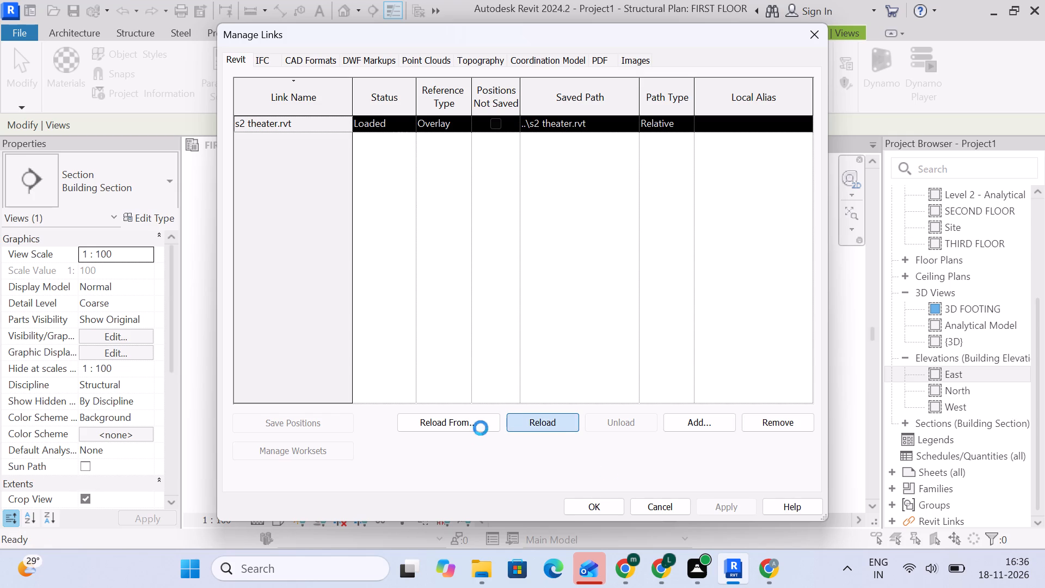
pyautogui.click(594, 507)
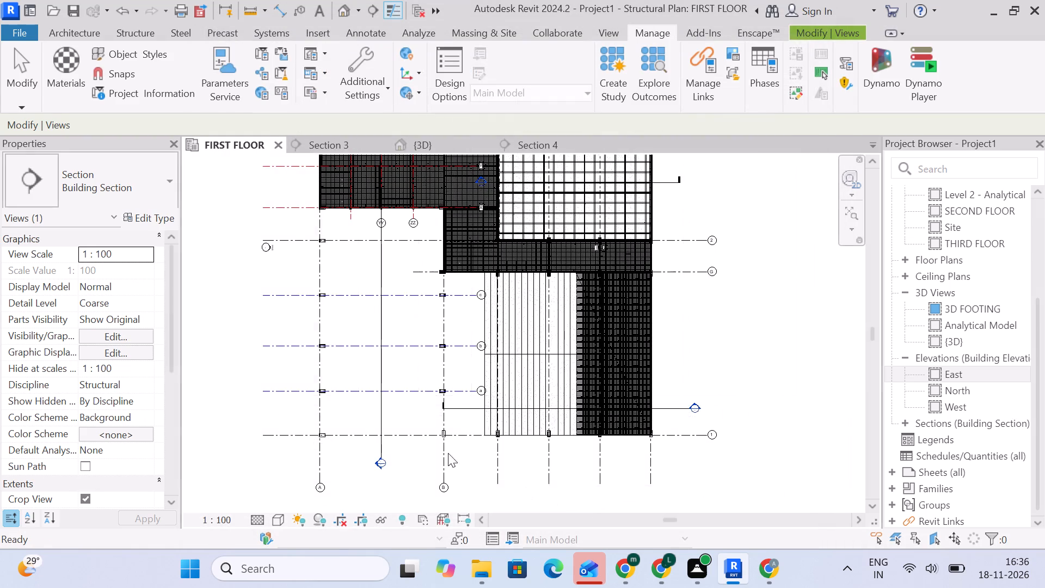
pyautogui.rightClick(406, 472)
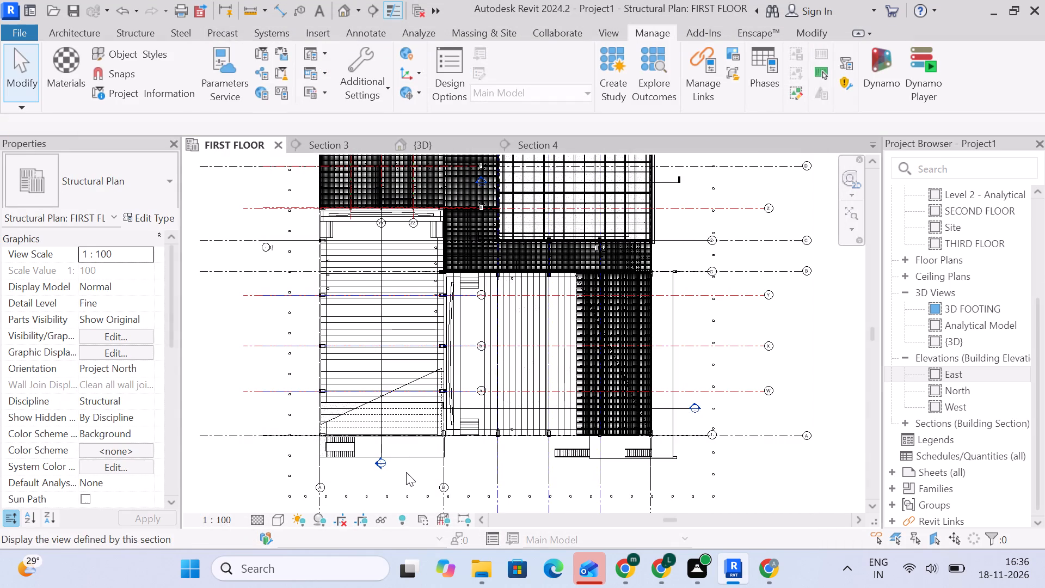
pyautogui.click(240, 225)
# Open the Section 4 view and examine the linked stepped seating against the ground-floor framing and levels.
pyautogui.click(530, 141)
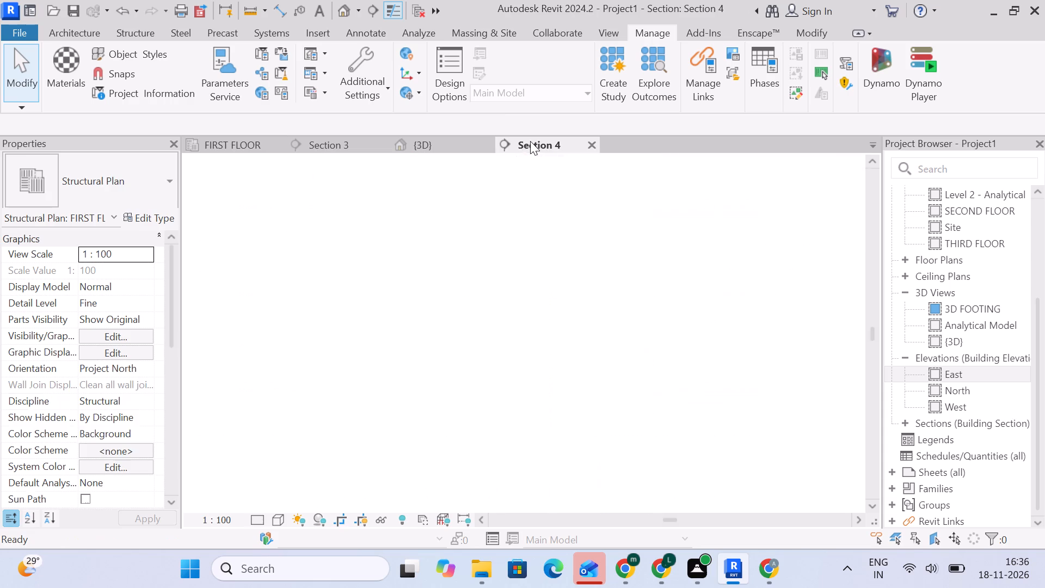
pyautogui.scroll(5, 646, 333)
pyautogui.moveTo(517, 313); pyautogui.dragTo(689, 311, button='middle')
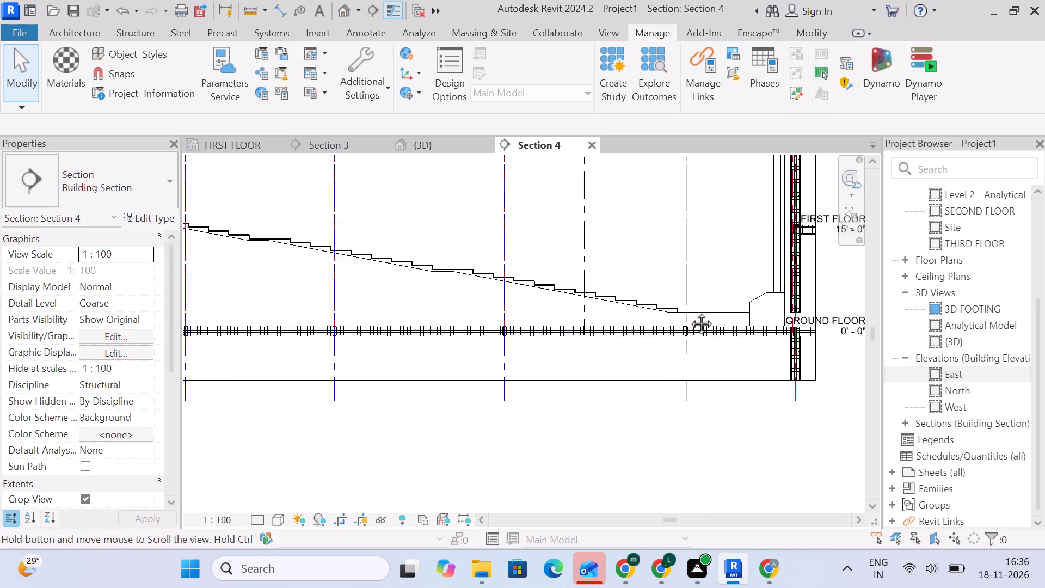
pyautogui.moveTo(689, 311); pyautogui.dragTo(784, 339, button='middle')
pyautogui.moveTo(416, 287); pyautogui.dragTo(608, 311, button='middle')
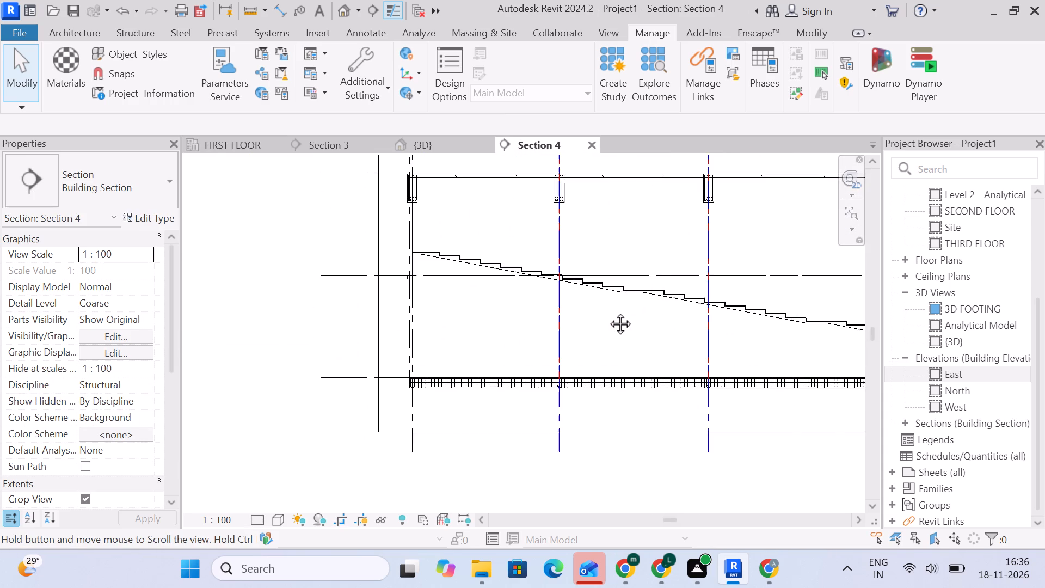
pyautogui.moveTo(608, 311); pyautogui.dragTo(542, 310, button='middle')
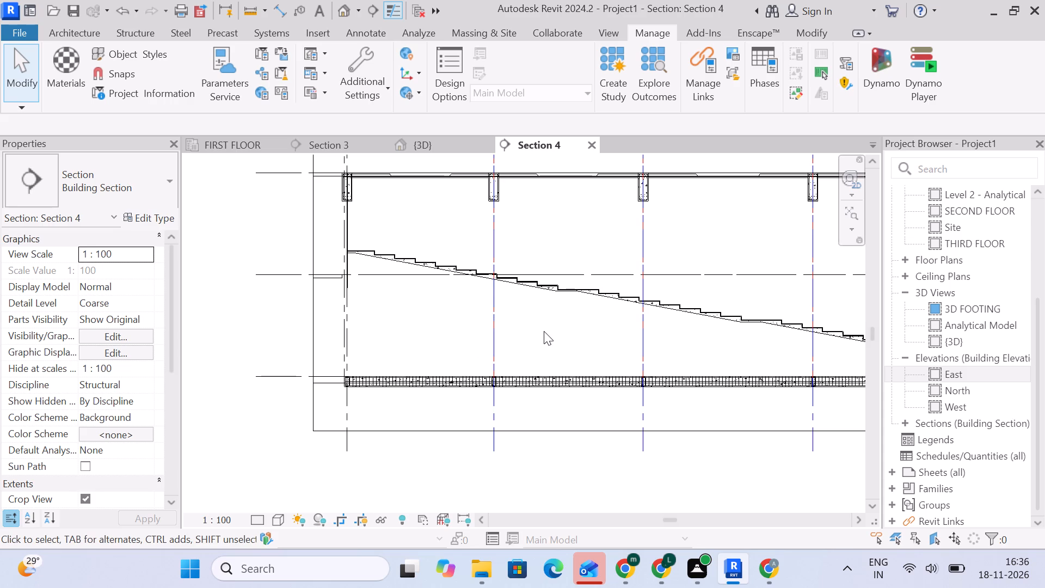
pyautogui.scroll(-3, 544, 331)
pyautogui.moveTo(544, 331); pyautogui.dragTo(456, 271, button='middle')
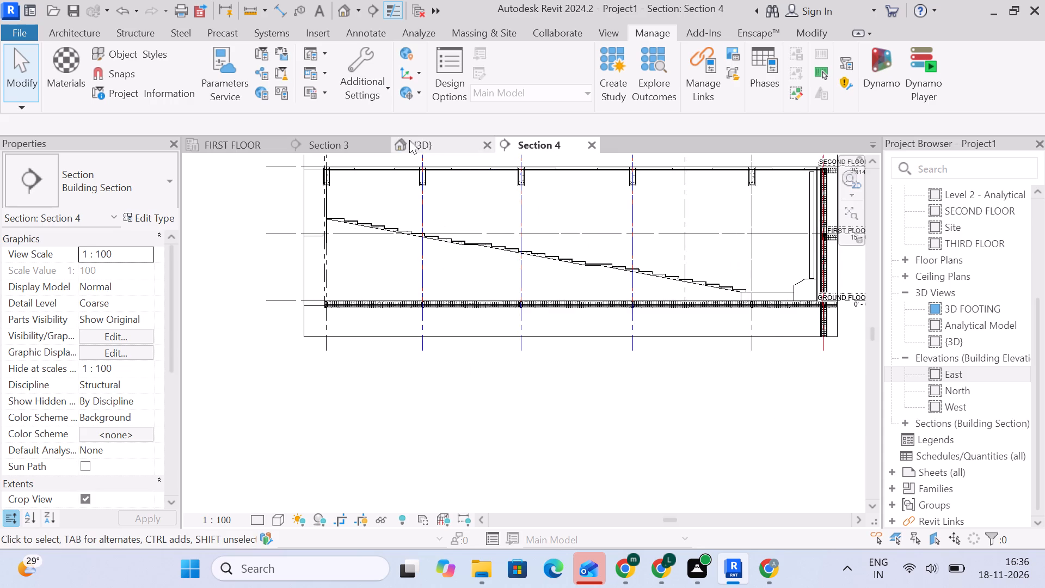
# Return to the FIRST FLOOR plan and reduce Section 4's view depth further towards its cut line.
pyautogui.click(243, 143)
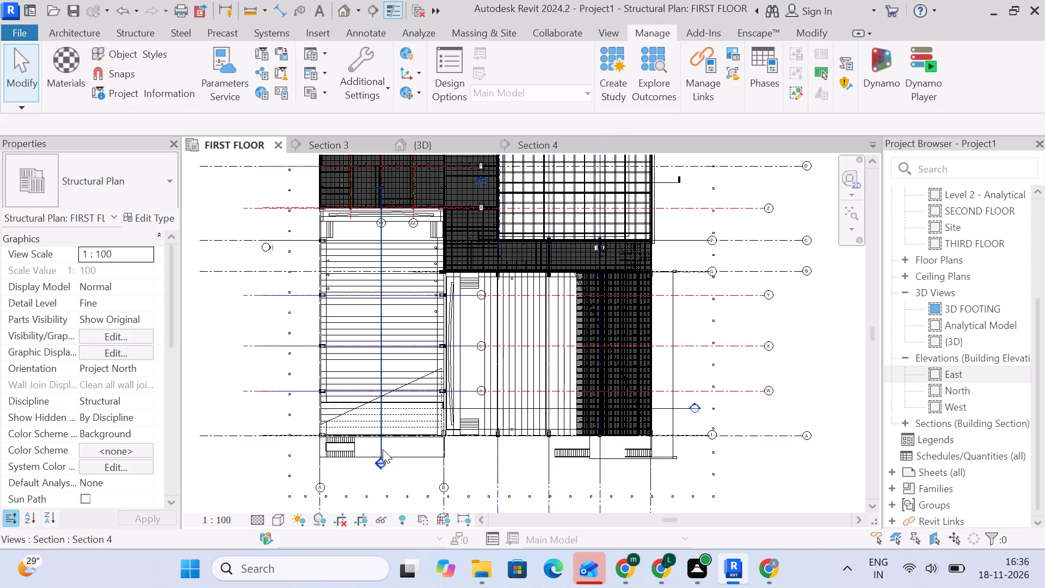
pyautogui.click(383, 449)
pyautogui.scroll(8, 364, 337)
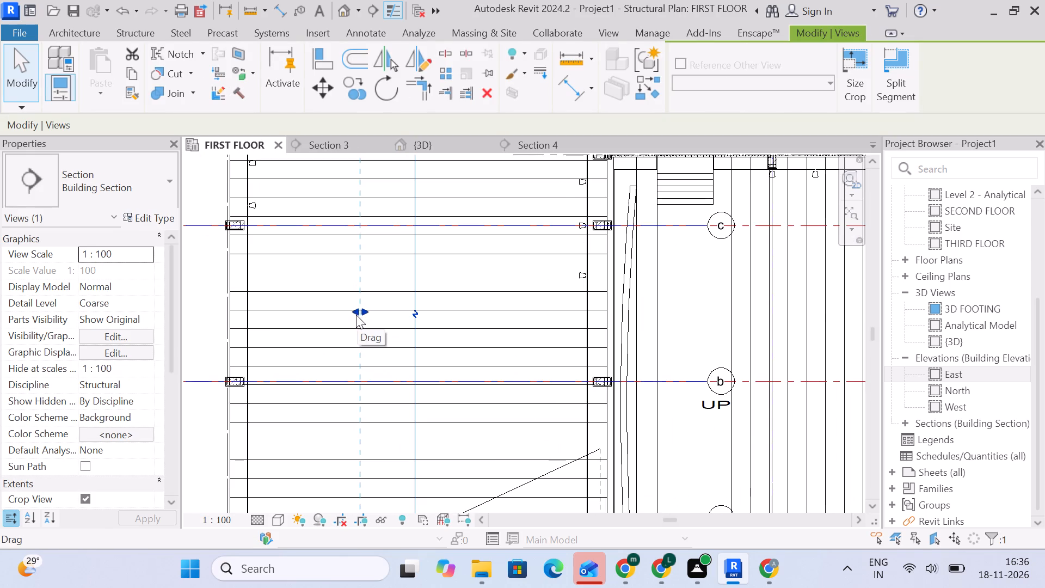
pyautogui.scroll(-3, 352, 317)
pyautogui.moveTo(353, 307); pyautogui.dragTo(368, 308)
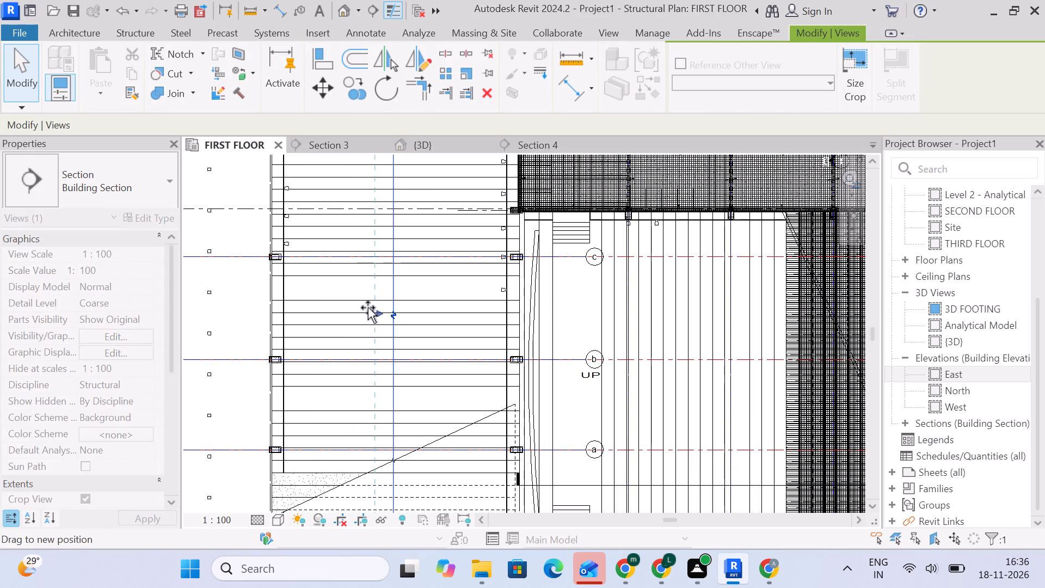
pyautogui.moveTo(368, 308); pyautogui.dragTo(364, 310)
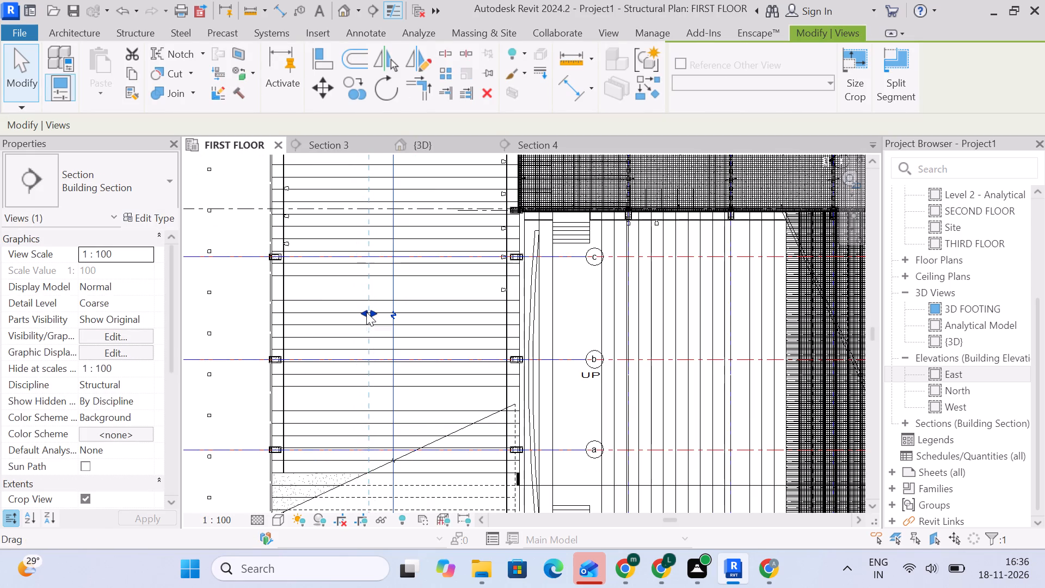
# Compare the Section 4 view with its section line in the FIRST FLOOR plan.
pyautogui.scroll(-4, 366, 312)
pyautogui.rightClick(237, 310)
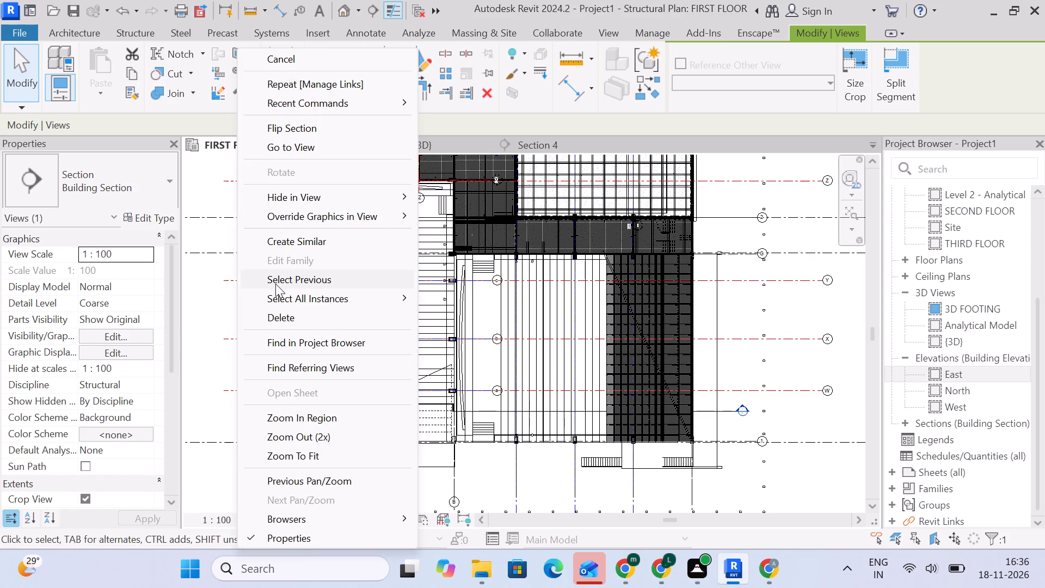
pyautogui.click(325, 146)
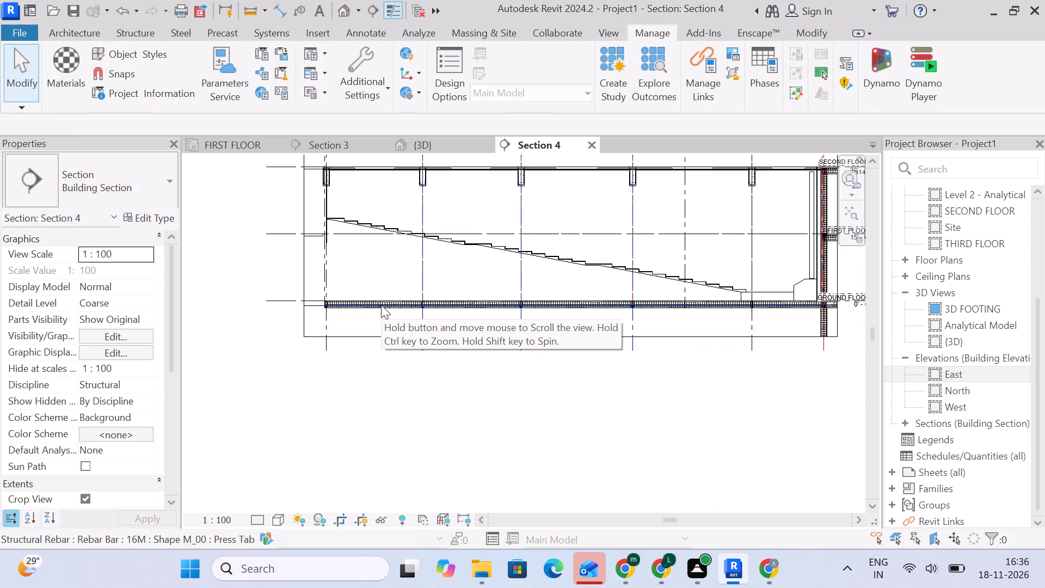
pyautogui.click(212, 143)
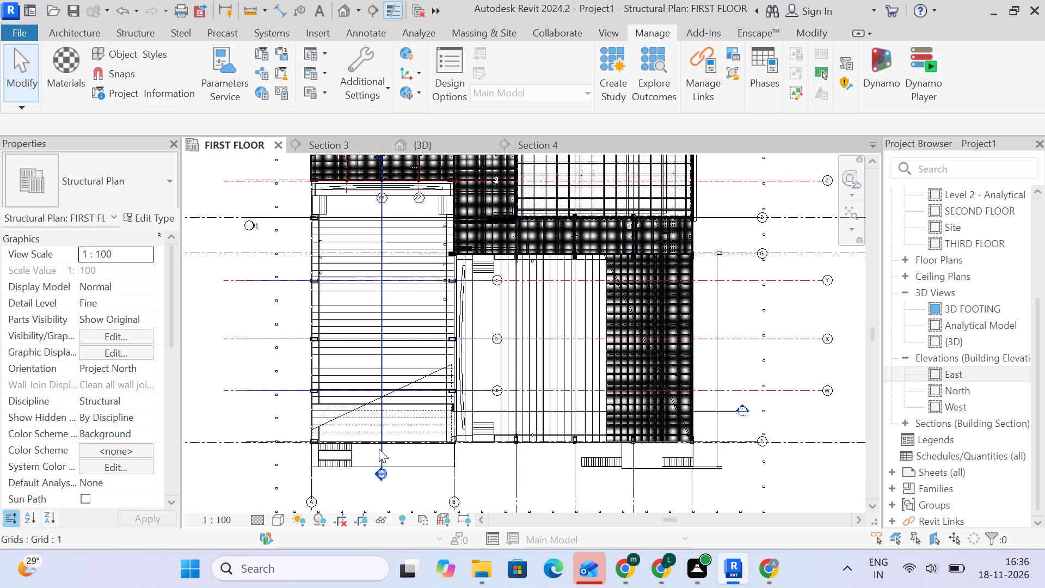
pyautogui.scroll(6, 382, 450)
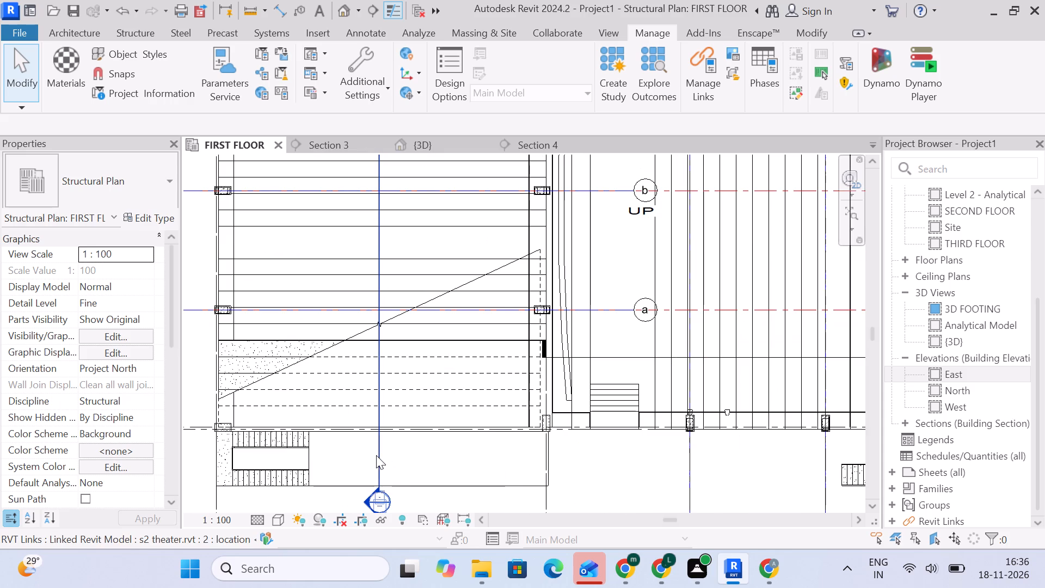
pyautogui.click(376, 455)
pyautogui.scroll(-6, 391, 450)
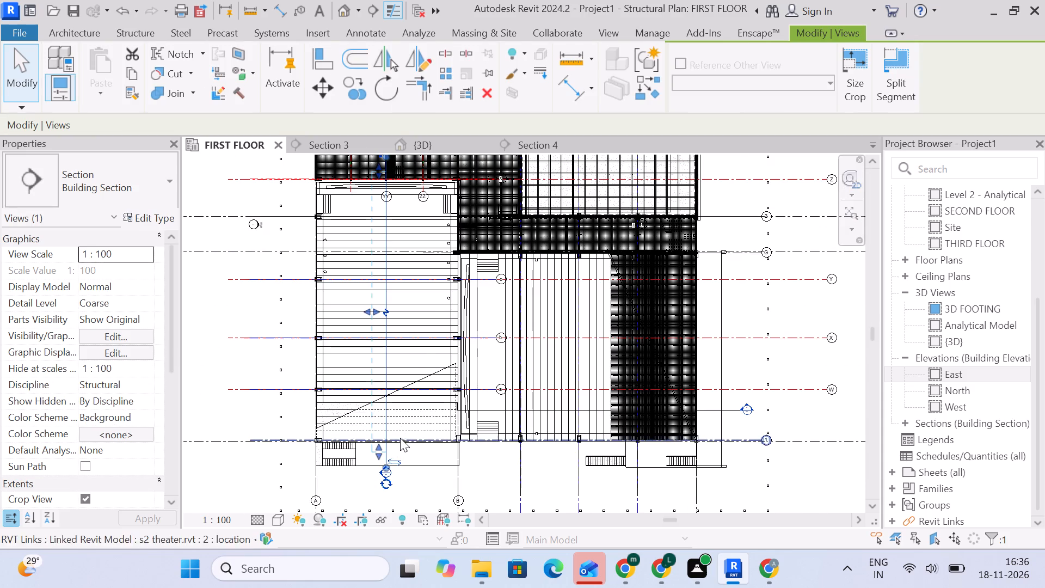
pyautogui.scroll(4, 401, 453)
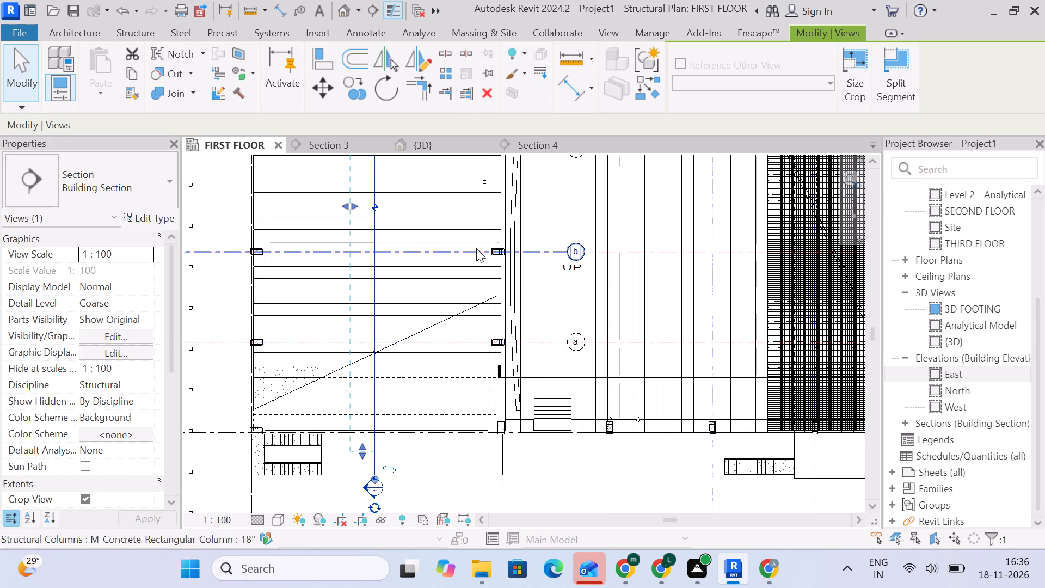
pyautogui.click(561, 146)
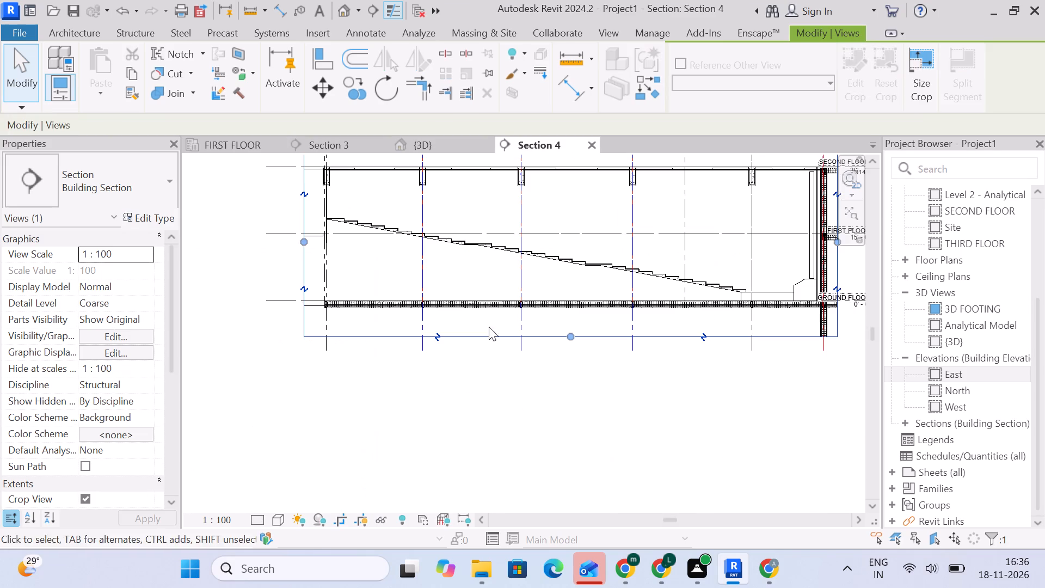
pyautogui.click(476, 420)
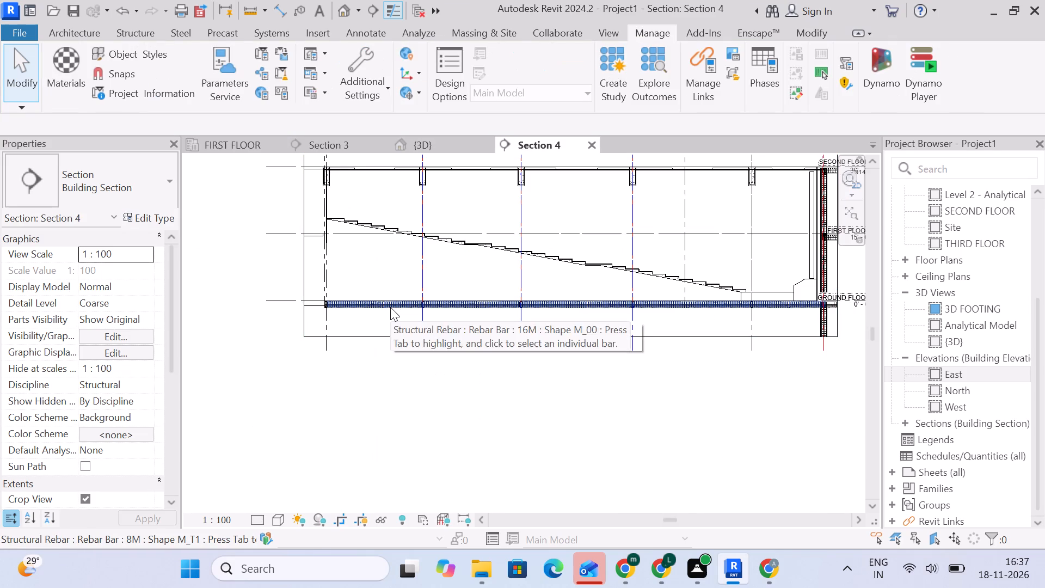
# Select the 8M stirrup rebar along the ground-floor beam in Section 4 and locate it in the GROUND FLOOR plan.
pyautogui.click(390, 307)
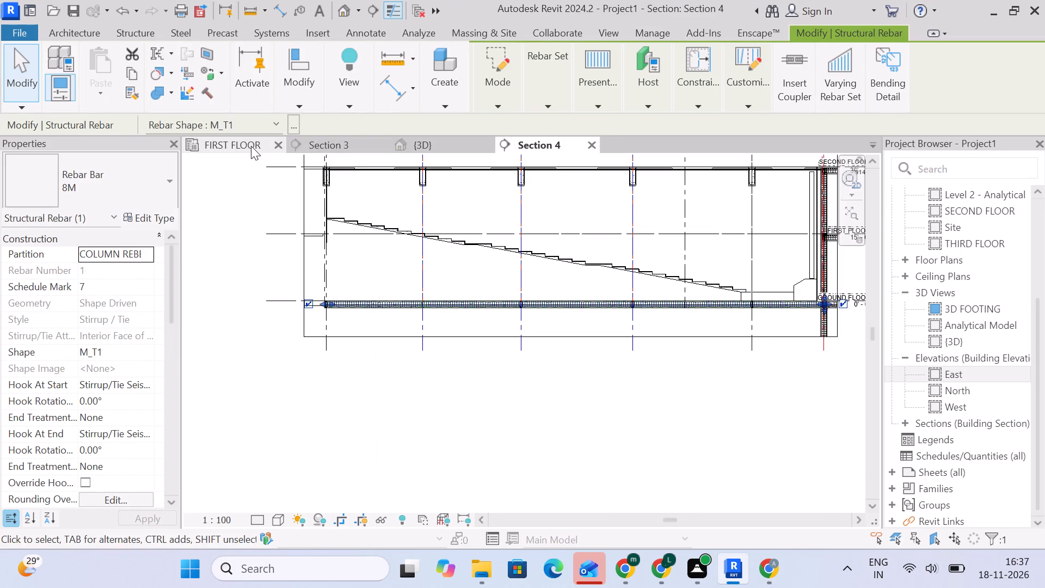
pyautogui.click(241, 143)
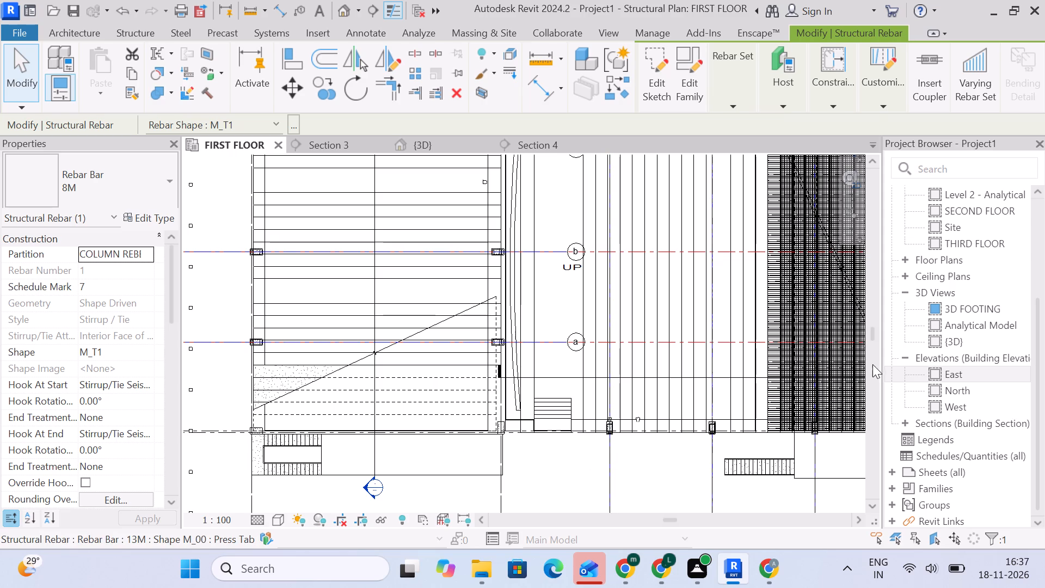
pyautogui.scroll(1, 946, 247)
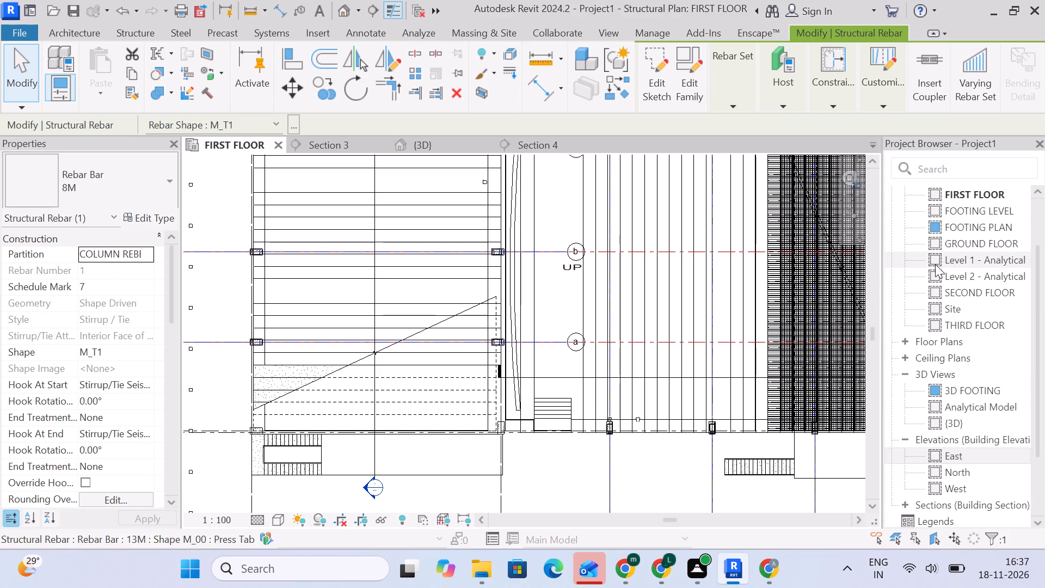
pyautogui.doubleClick(979, 241)
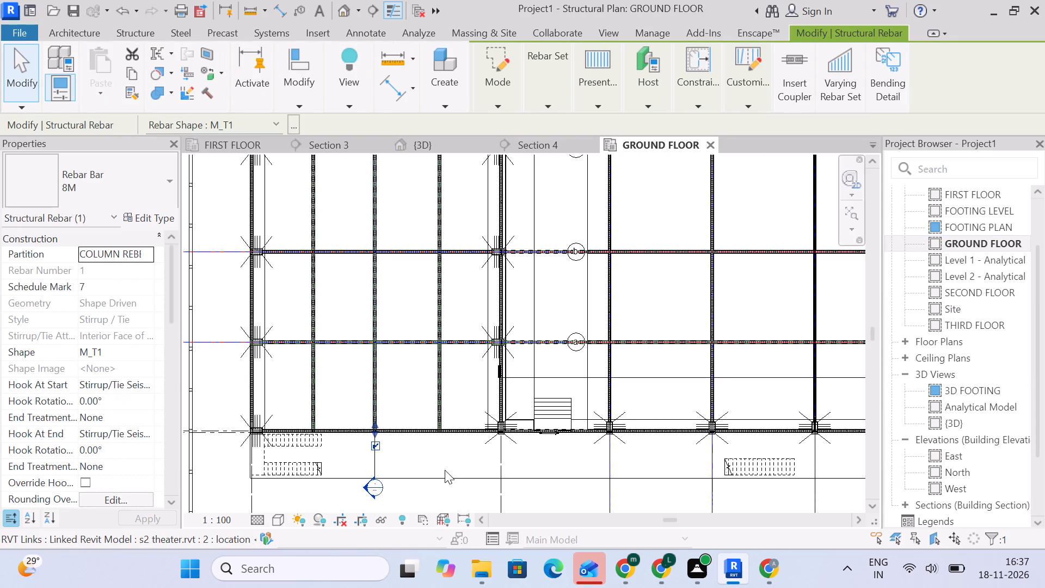
pyautogui.scroll(5, 376, 444)
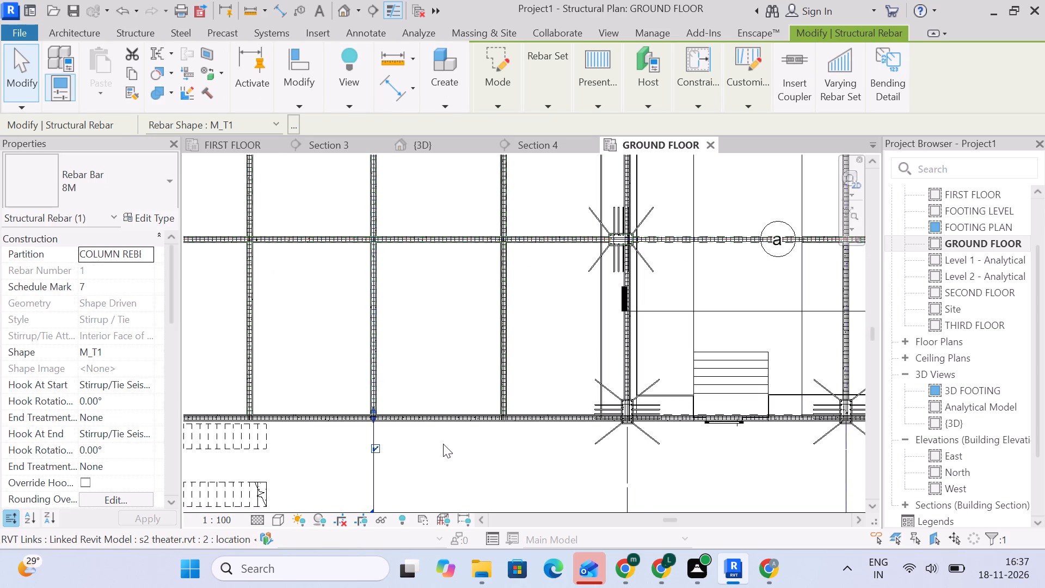
# Shift the Section 4 line off the middle beam between grids A and B, slightly towards grid A.
pyautogui.click(443, 444)
pyautogui.scroll(-5, 433, 454)
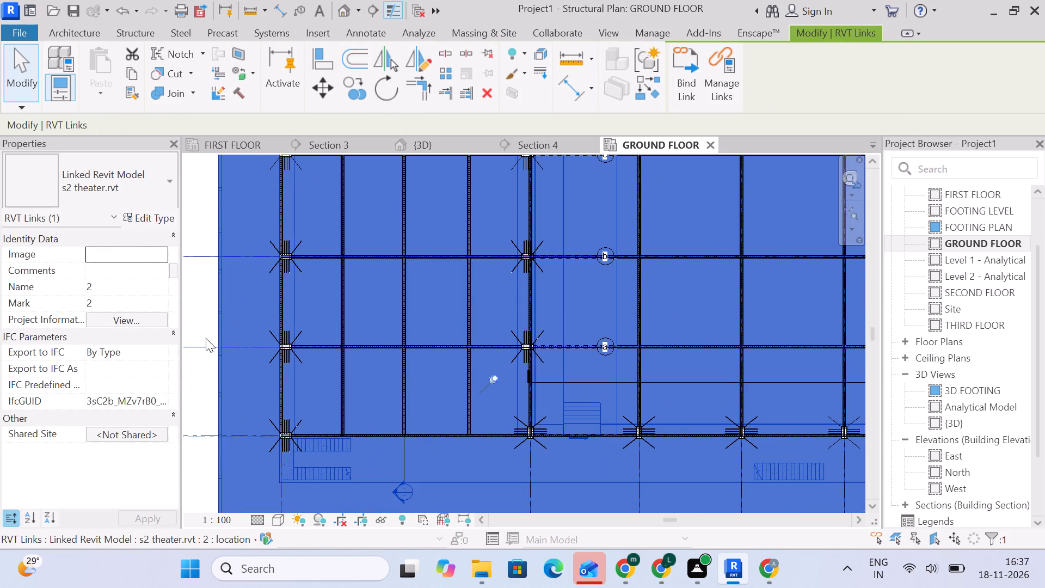
pyautogui.click(206, 317)
pyautogui.scroll(4, 382, 451)
pyautogui.click(427, 464)
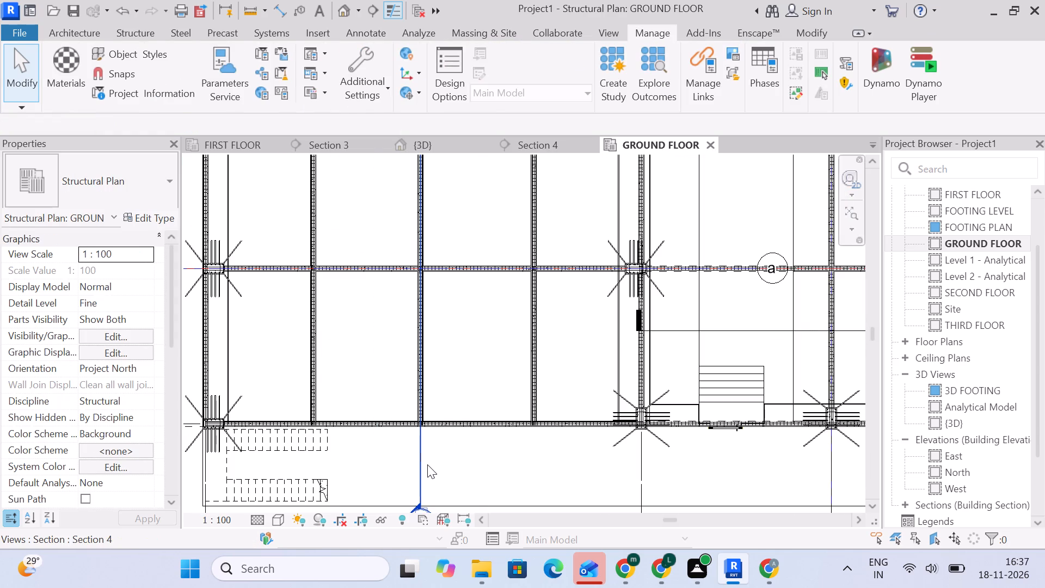
pyautogui.moveTo(419, 447); pyautogui.dragTo(391, 445)
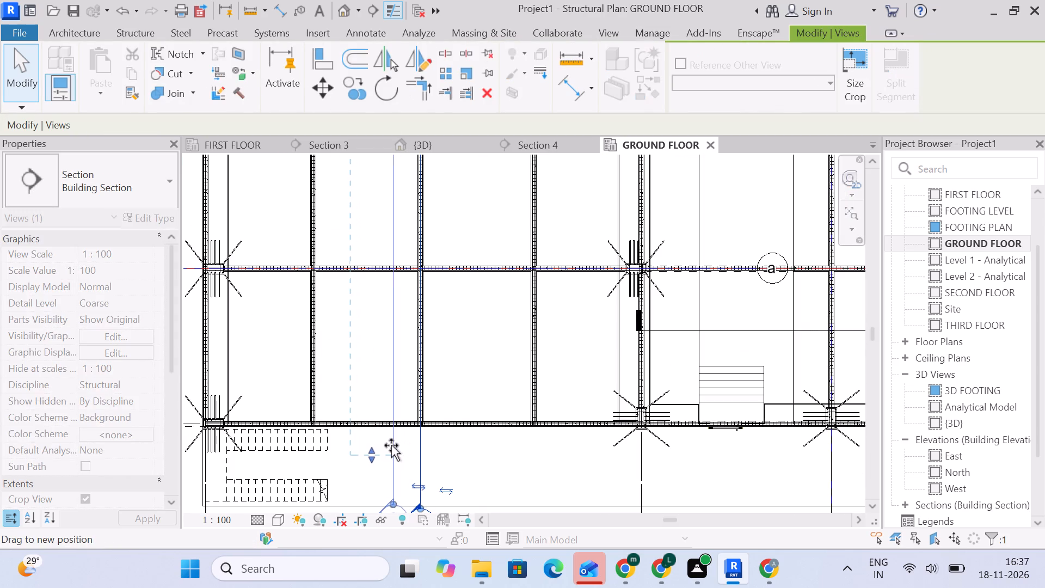
pyautogui.moveTo(391, 445); pyautogui.dragTo(391, 446)
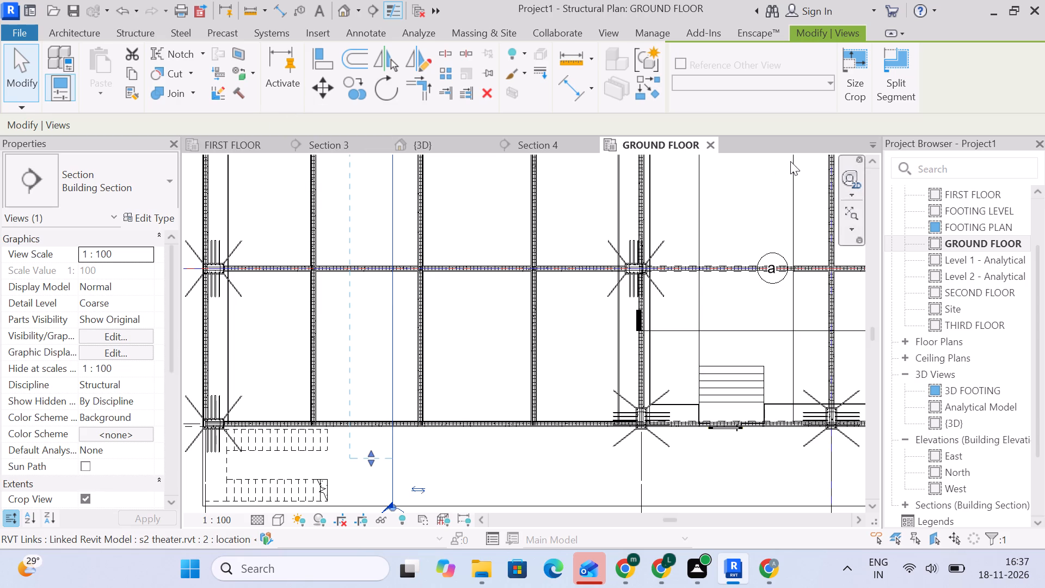
# Examine the ground-floor framing and the theater link's extent across grids A to F in the GROUND FLOOR plan.
pyautogui.scroll(-5, 746, 298)
pyautogui.moveTo(746, 298); pyautogui.dragTo(431, 330, button='middle')
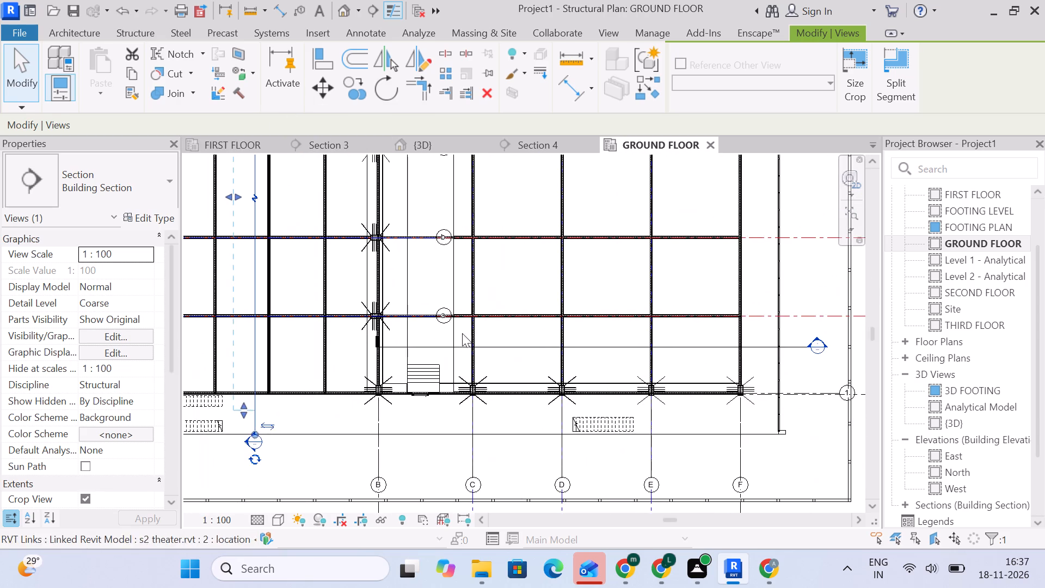
pyautogui.scroll(-3, 585, 323)
pyautogui.moveTo(586, 324); pyautogui.dragTo(592, 425, button='middle')
pyautogui.scroll(4, 582, 378)
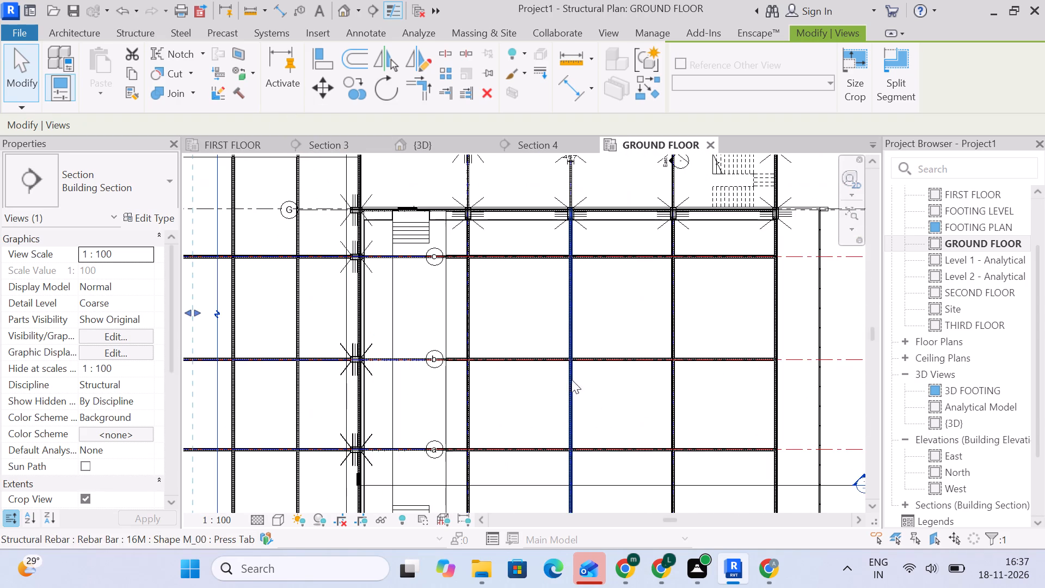
pyautogui.click(482, 311)
pyautogui.scroll(-4, 662, 320)
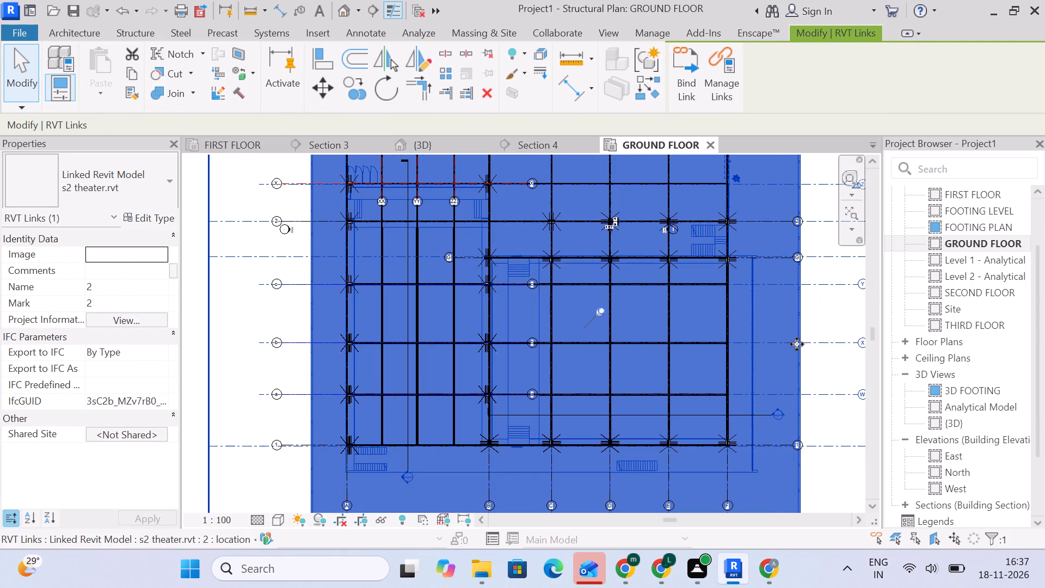
pyautogui.press('Escape')
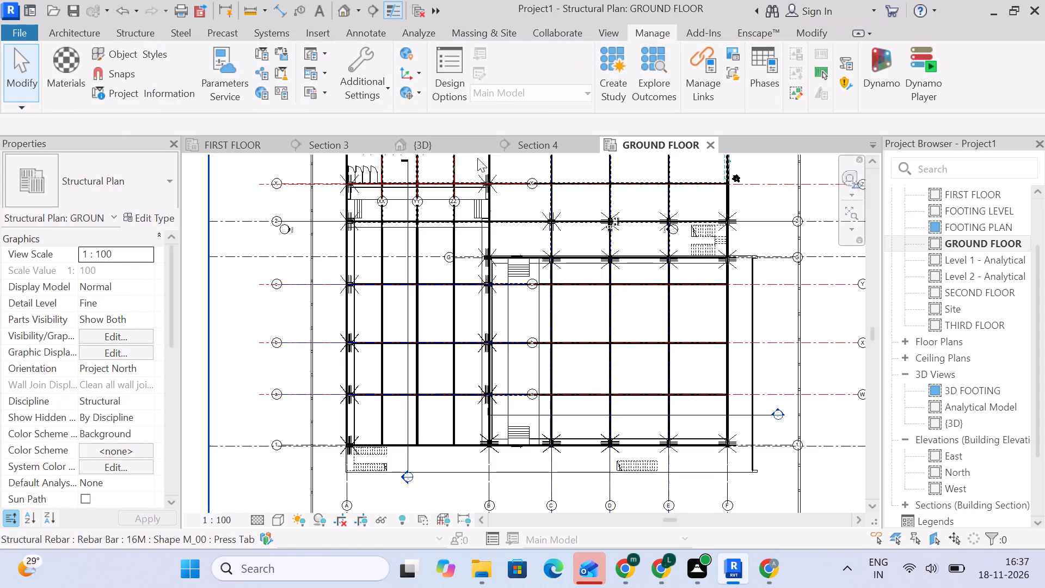
# Return to Section 4 and inspect the stepped slab of the theater link from its upper end to its lowest step.
pyautogui.click(548, 138)
pyautogui.scroll(6, 444, 259)
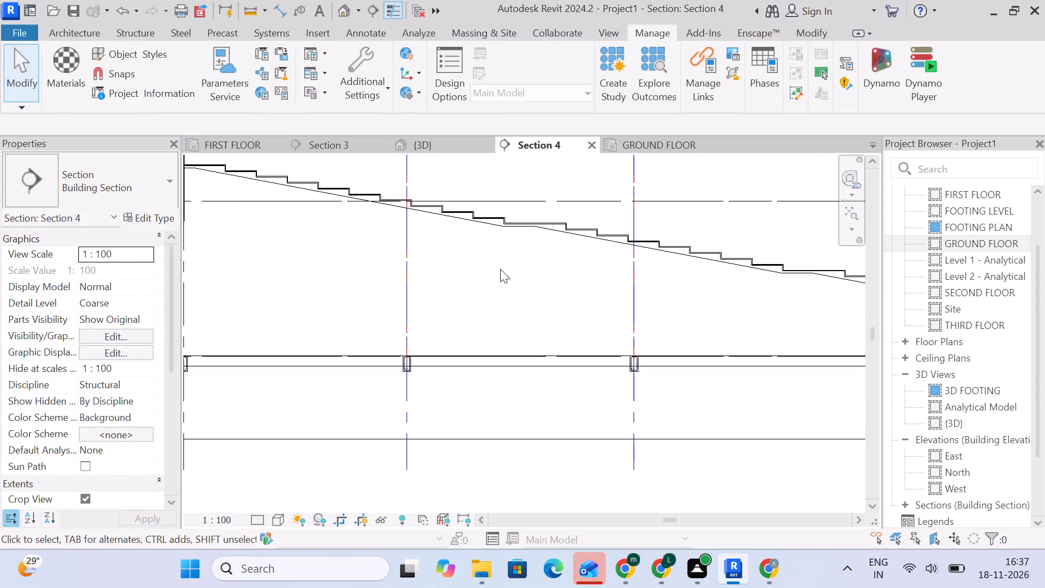
pyautogui.moveTo(532, 275); pyautogui.dragTo(567, 347, button='middle')
pyautogui.scroll(1, 583, 343)
pyautogui.moveTo(583, 343); pyautogui.dragTo(720, 339, button='middle')
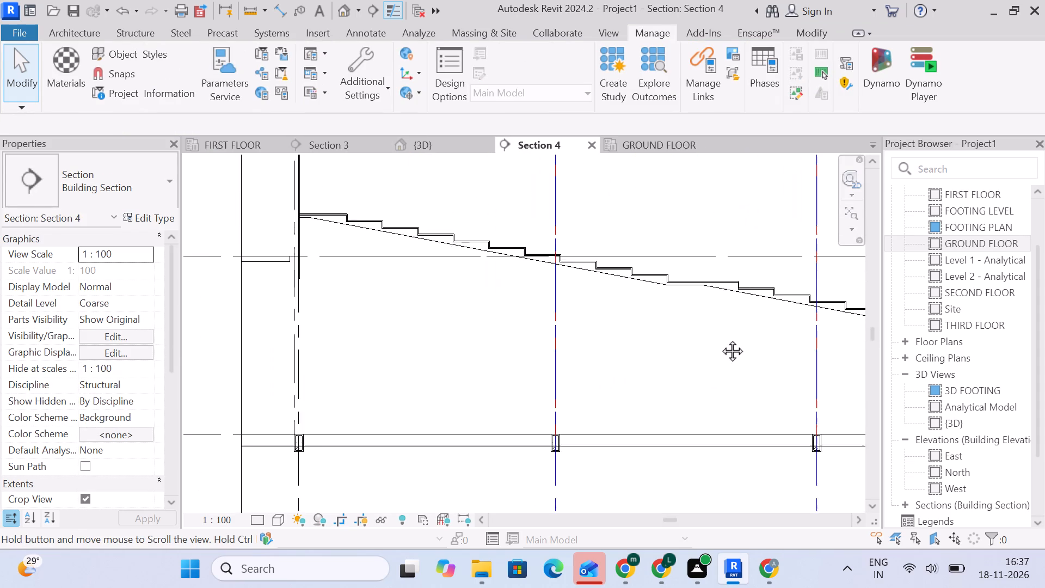
pyautogui.moveTo(720, 339); pyautogui.dragTo(756, 366, button='middle')
pyautogui.moveTo(756, 366); pyautogui.dragTo(746, 366, button='middle')
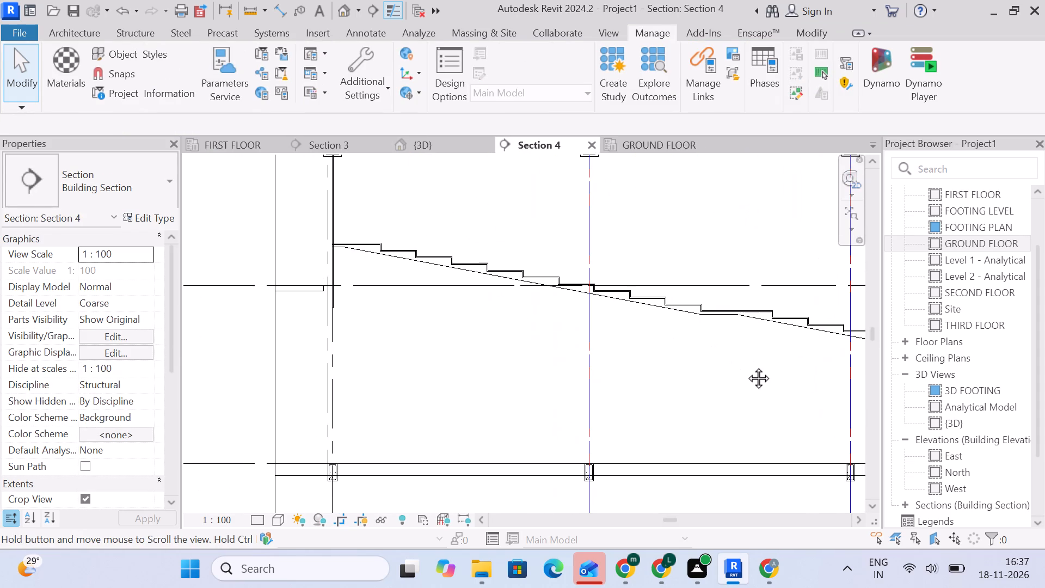
pyautogui.moveTo(746, 366); pyautogui.dragTo(490, 360, button='middle')
pyautogui.scroll(-3, 725, 394)
pyautogui.moveTo(746, 392); pyautogui.dragTo(467, 307, button='middle')
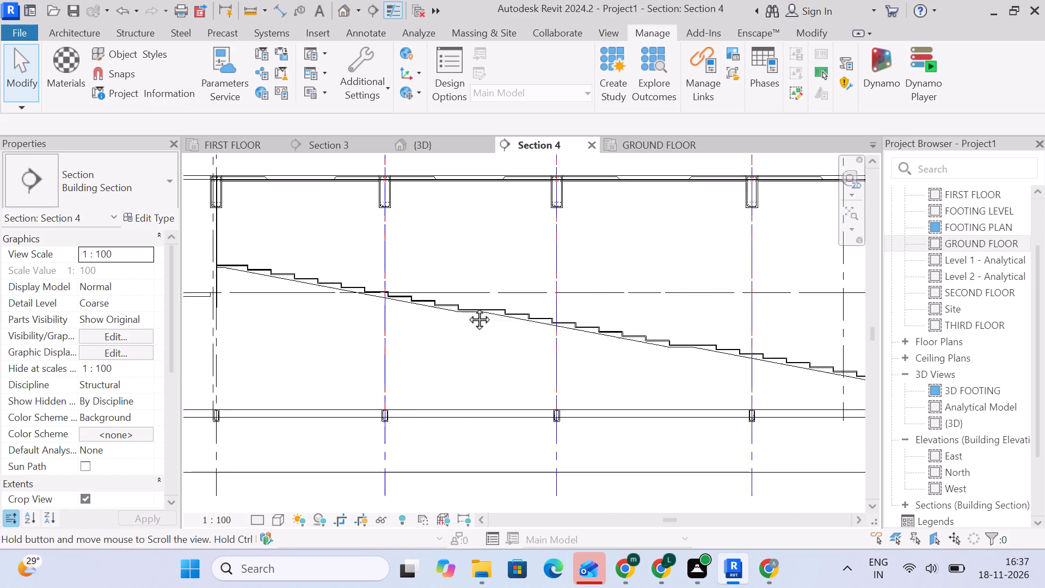
pyautogui.moveTo(467, 307); pyautogui.dragTo(466, 306, button='middle')
pyautogui.scroll(1, 720, 306)
pyautogui.moveTo(720, 306); pyautogui.dragTo(576, 271, button='middle')
pyautogui.scroll(9, 592, 286)
pyautogui.moveTo(656, 329); pyautogui.dragTo(622, 285, button='middle')
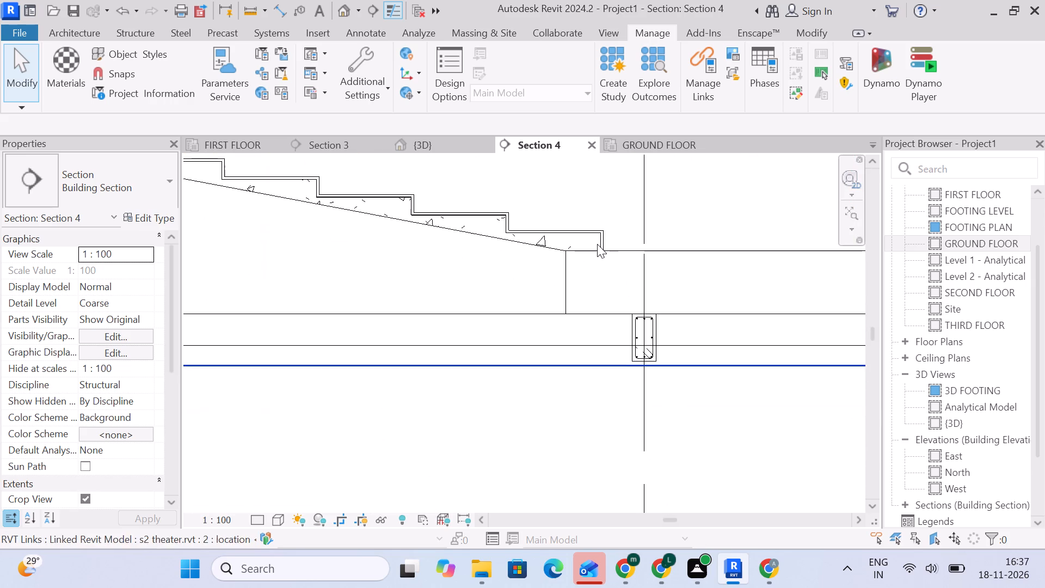
# Add an aligned dimension for the height between the ground-floor beam top and the stepped slab's underside at its lowest end.
pyautogui.click(812, 32)
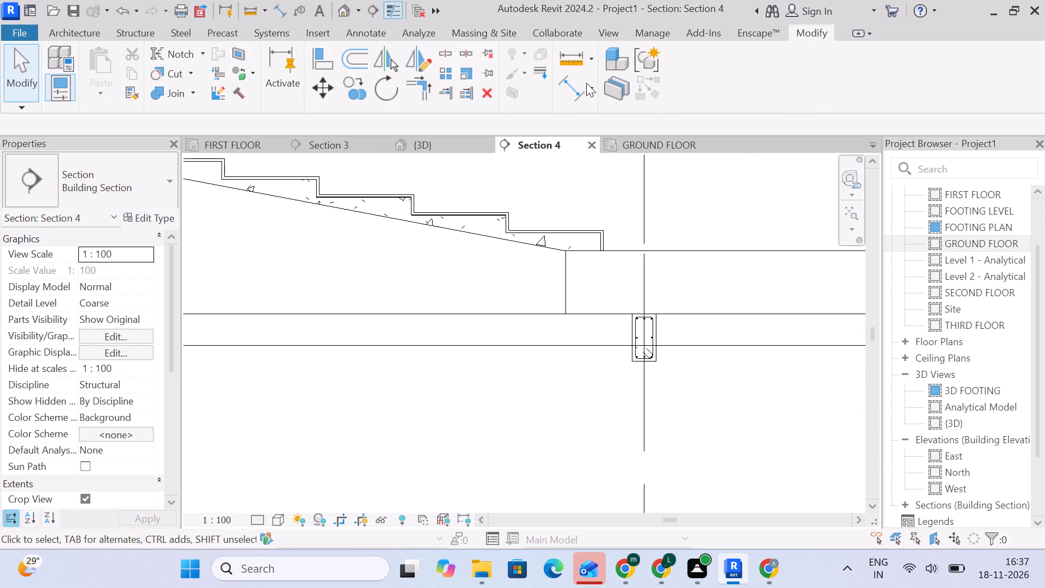
pyautogui.click(568, 85)
pyautogui.scroll(5, 549, 301)
pyautogui.click(616, 315)
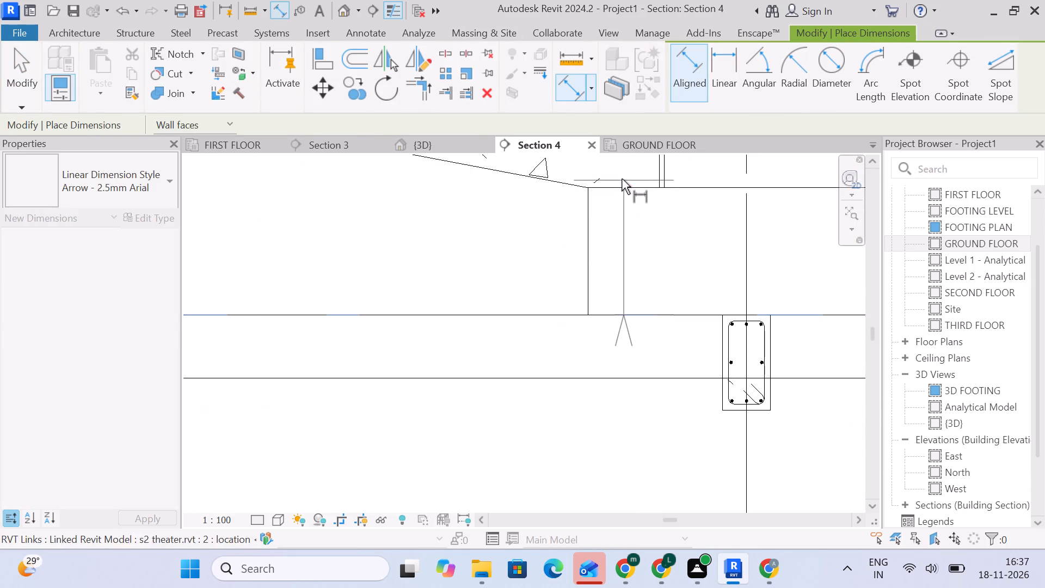
pyautogui.click(623, 191)
pyautogui.scroll(-4, 537, 292)
pyautogui.moveTo(554, 291); pyautogui.dragTo(608, 317, button='middle')
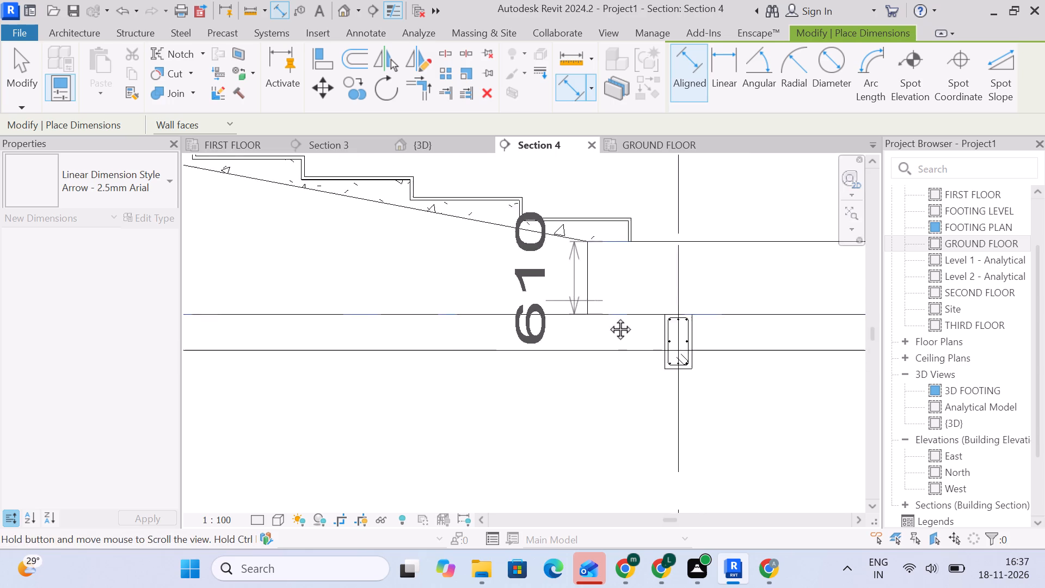
pyautogui.moveTo(608, 317); pyautogui.dragTo(654, 338, button='middle')
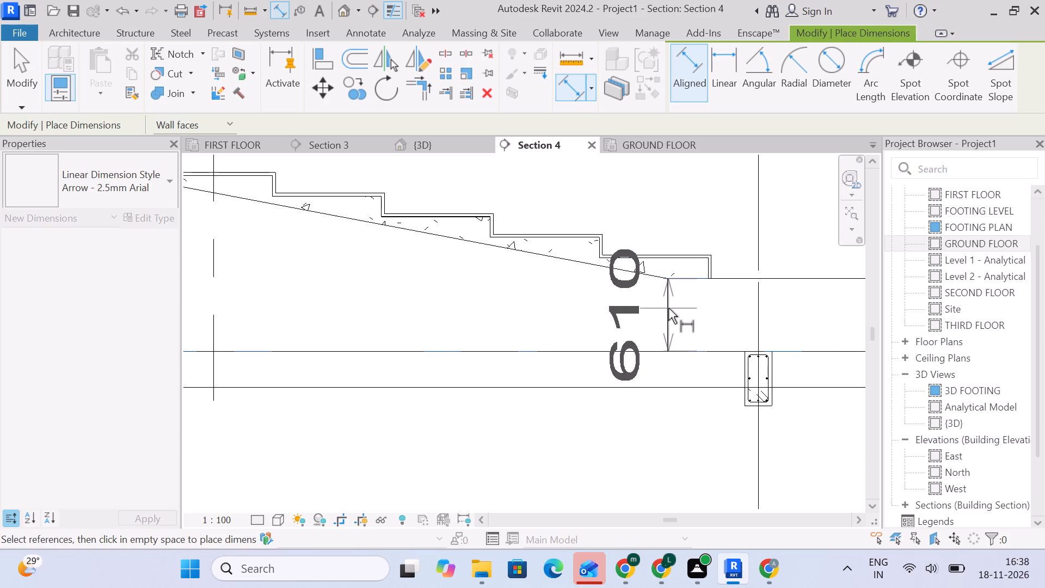
pyautogui.click(642, 307)
# Add an aligned dimension for the concrete riser height between two adjacent treads near the slab's lower end.
pyautogui.scroll(3, 660, 292)
pyautogui.scroll(-4, 660, 292)
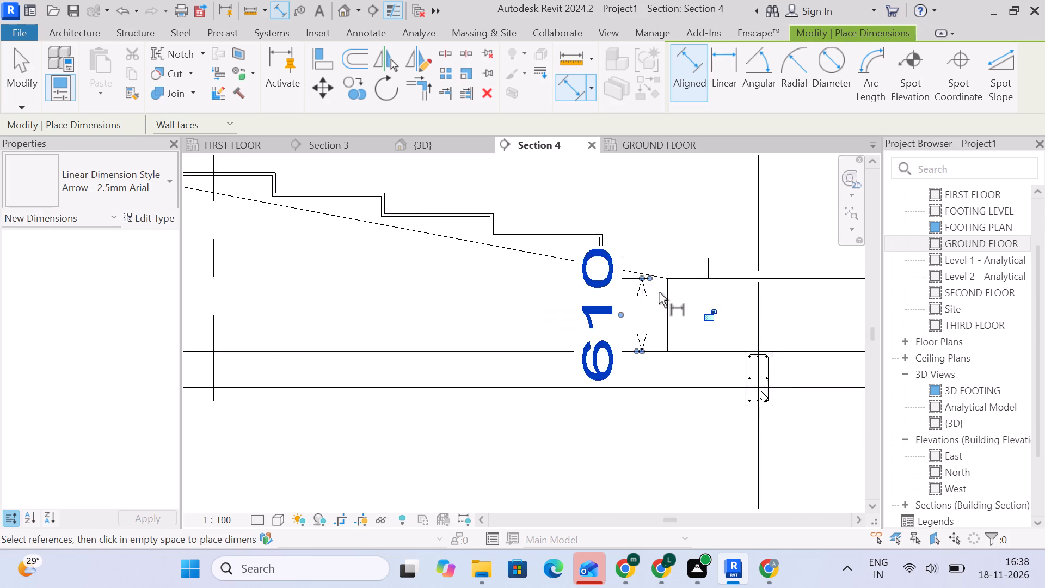
pyautogui.scroll(-3, 659, 292)
pyautogui.scroll(13, 601, 276)
pyautogui.click(555, 239)
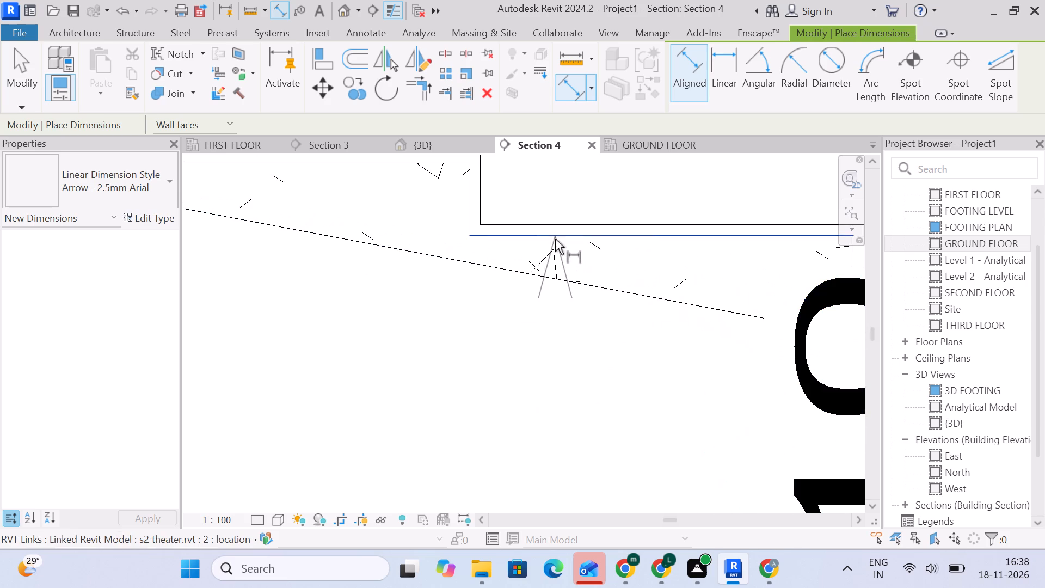
pyautogui.moveTo(466, 195); pyautogui.dragTo(565, 291, button='middle')
pyautogui.scroll(1, 565, 291)
pyautogui.click(541, 257)
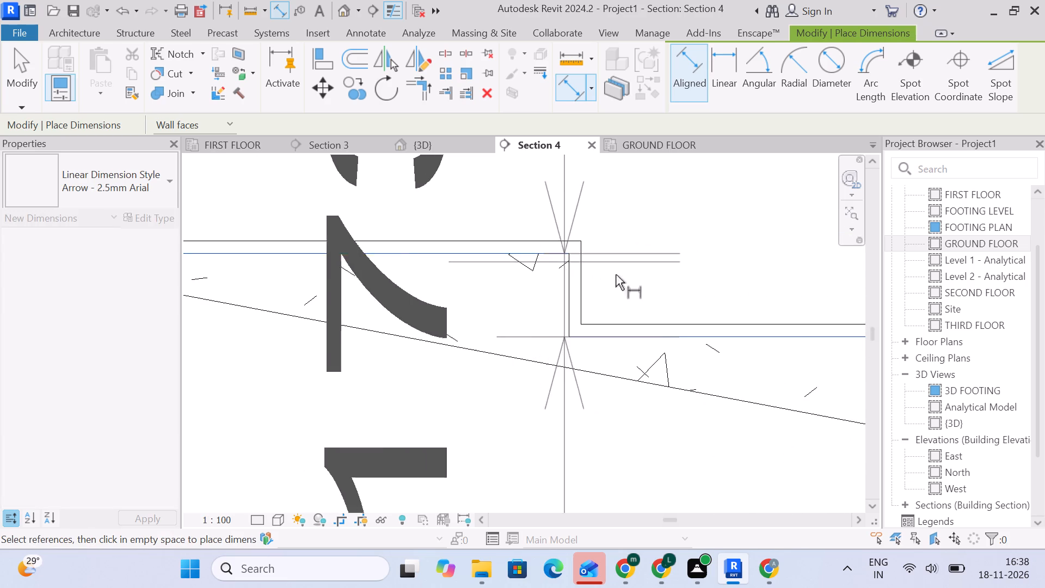
pyautogui.click(687, 274)
# Examine the stepped slab's run of treads and wider landings in Section 4.
pyautogui.scroll(-5, 688, 274)
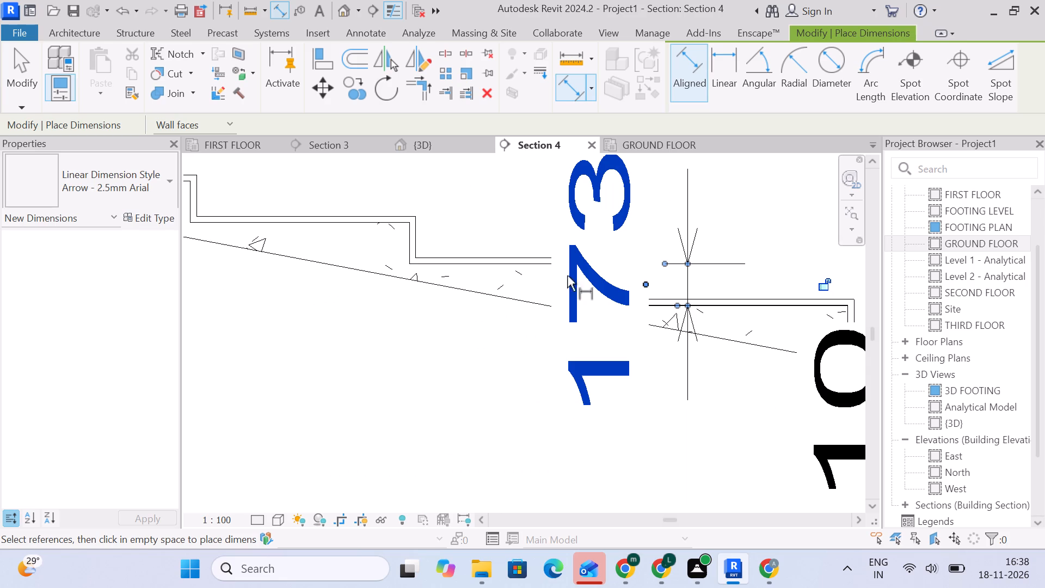
pyautogui.scroll(-15, 484, 382)
pyautogui.moveTo(491, 409); pyautogui.dragTo(757, 411, button='middle')
pyautogui.scroll(1, 490, 317)
pyautogui.moveTo(490, 317); pyautogui.dragTo(651, 350, button='middle')
pyautogui.scroll(6, 656, 363)
pyautogui.moveTo(747, 394); pyautogui.dragTo(494, 333, button='middle')
pyautogui.moveTo(640, 363); pyautogui.dragTo(389, 294, button='middle')
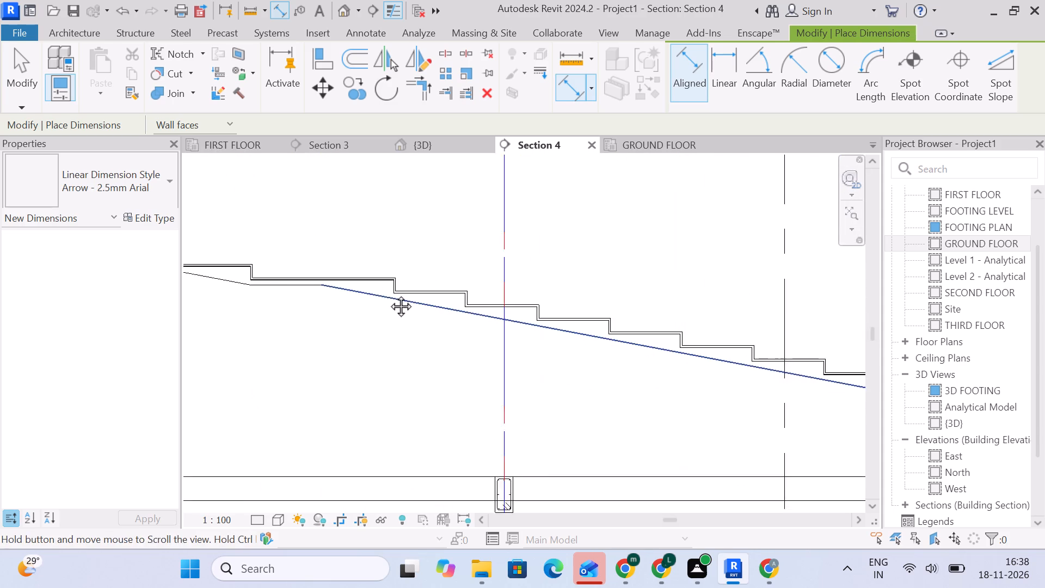
pyautogui.moveTo(389, 294); pyautogui.dragTo(388, 293, button='middle')
pyautogui.moveTo(725, 347); pyautogui.dragTo(382, 289, button='middle')
pyautogui.scroll(7, 554, 323)
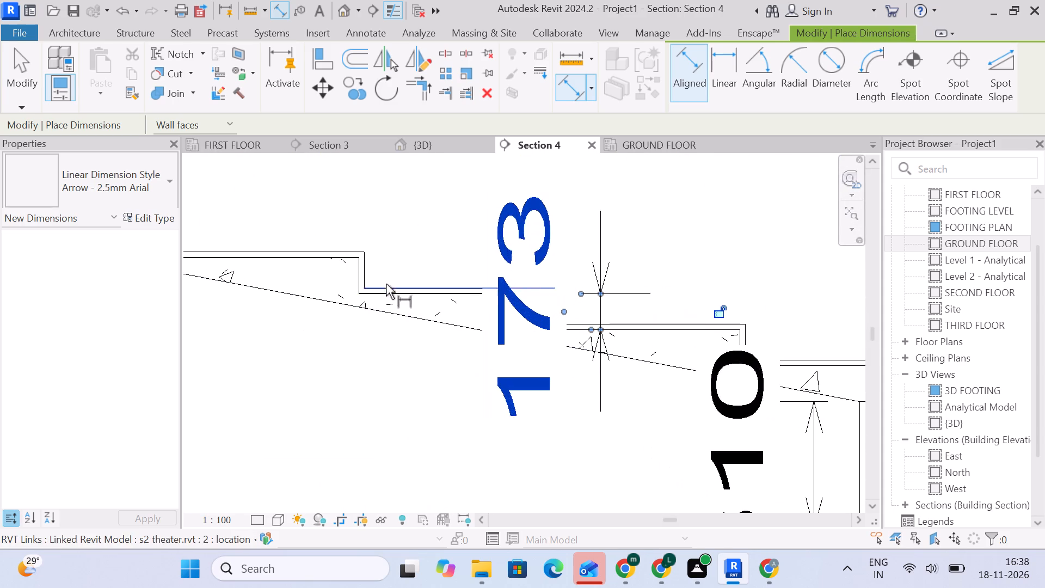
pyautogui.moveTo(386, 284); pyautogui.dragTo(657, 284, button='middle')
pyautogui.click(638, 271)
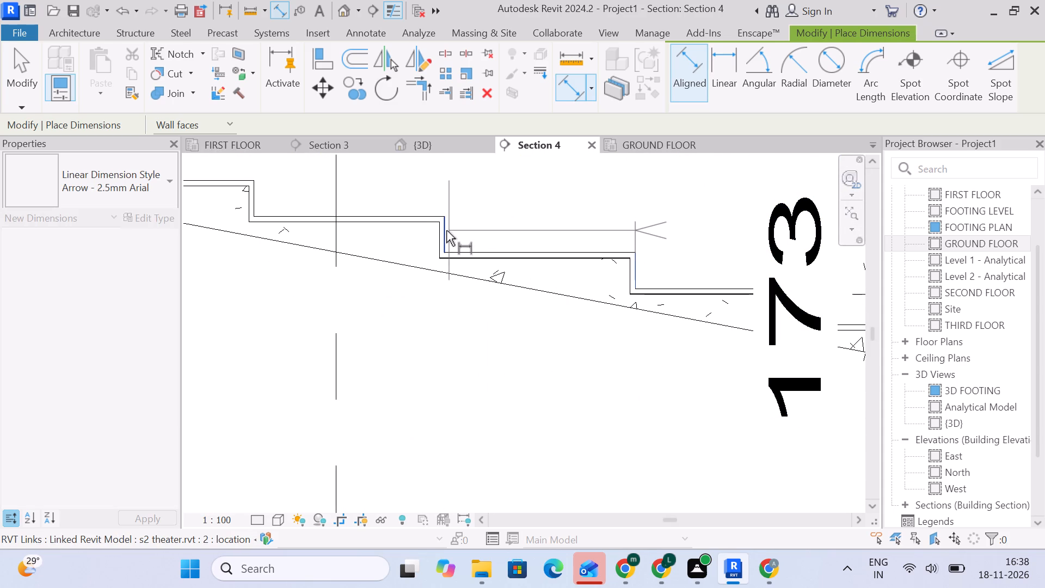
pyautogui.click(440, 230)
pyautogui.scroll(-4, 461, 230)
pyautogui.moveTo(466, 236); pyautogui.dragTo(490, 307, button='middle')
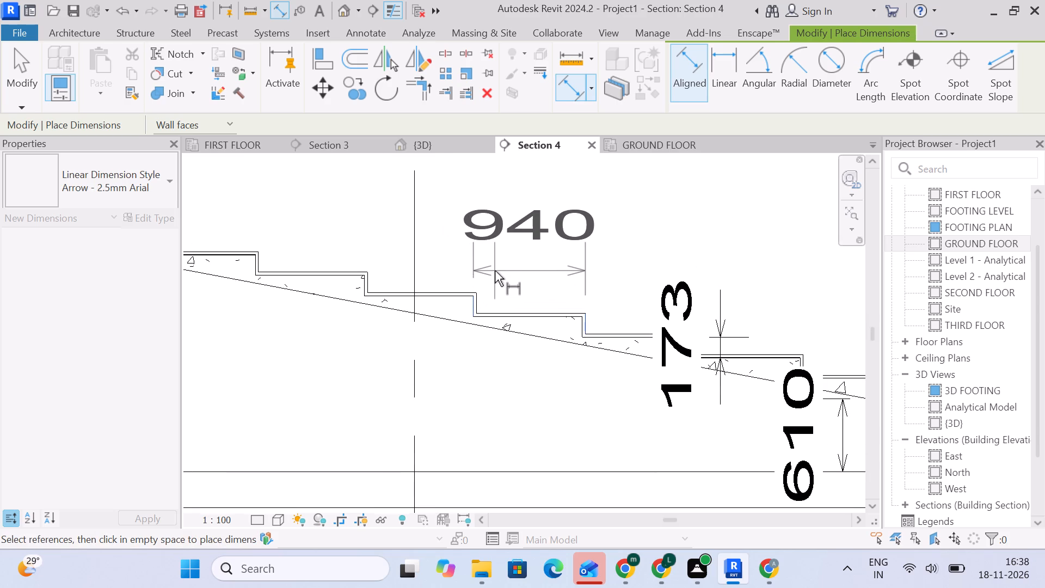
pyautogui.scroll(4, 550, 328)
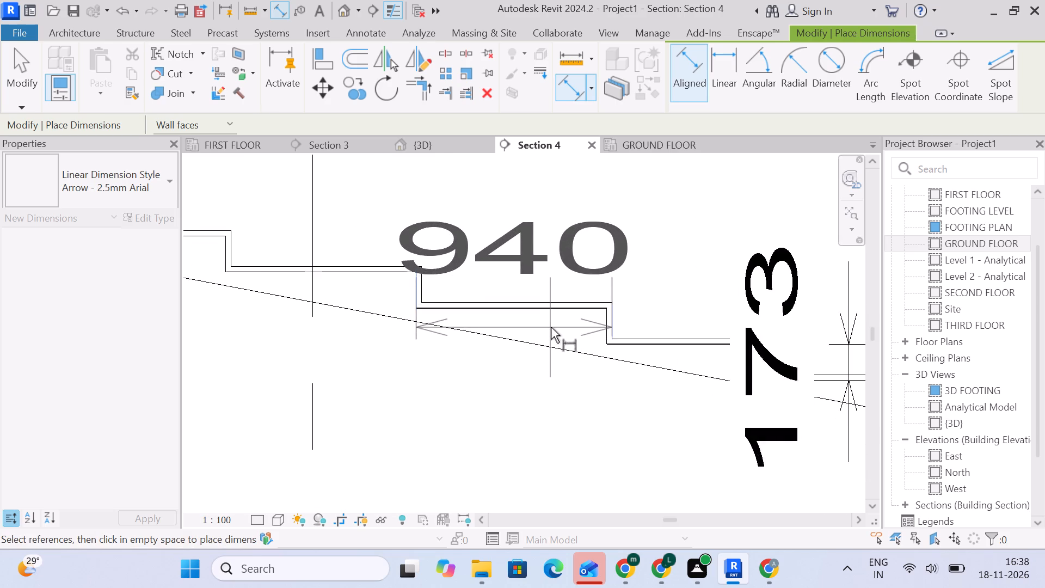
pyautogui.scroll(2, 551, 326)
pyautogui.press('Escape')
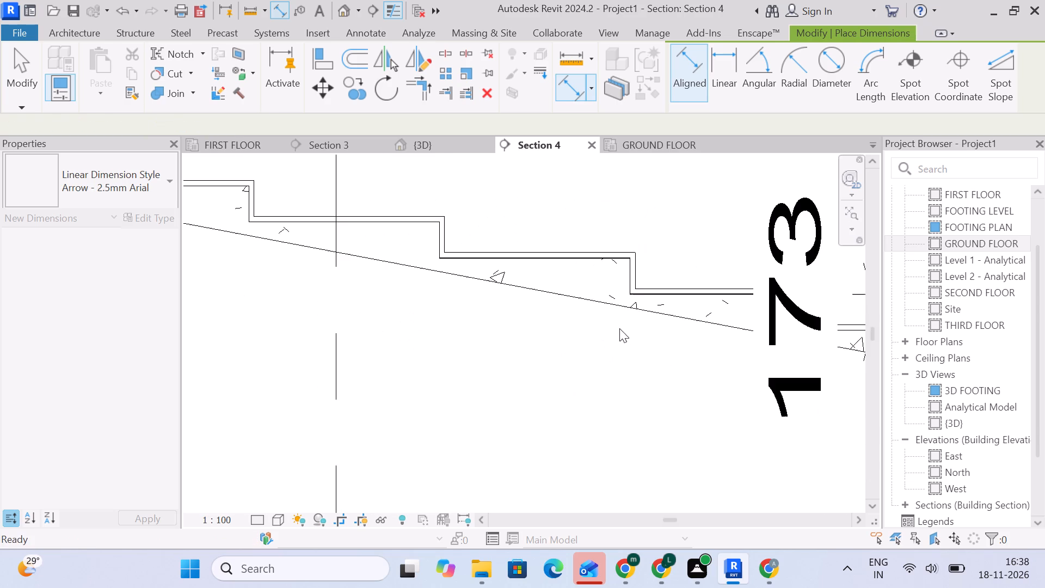
# Dimension the concrete tread depth between two adjacent riser faces near the slab's lower end, placing the dimension above the step.
pyautogui.click(629, 277)
pyautogui.scroll(4, 476, 247)
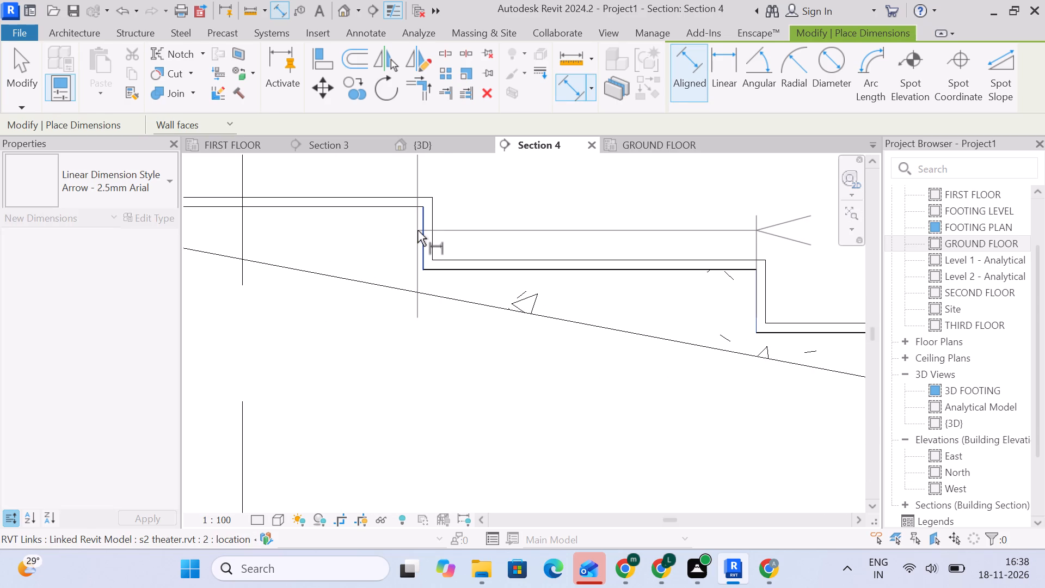
pyautogui.click(419, 232)
pyautogui.scroll(-4, 474, 214)
pyautogui.moveTo(471, 220); pyautogui.dragTo(474, 353, button='middle')
pyautogui.click(509, 314)
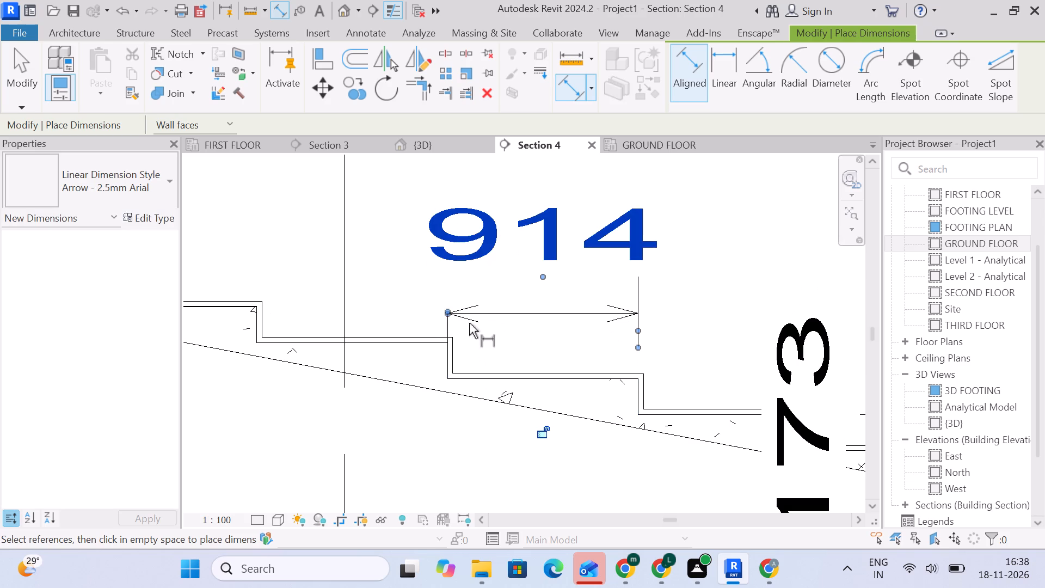
# Dimension the depth of the lowest wide landing tread between its concrete riser faces, placing the dimension above it.
pyautogui.scroll(-10, 511, 306)
pyautogui.scroll(1, 409, 284)
pyautogui.moveTo(409, 284); pyautogui.dragTo(733, 292, button='middle')
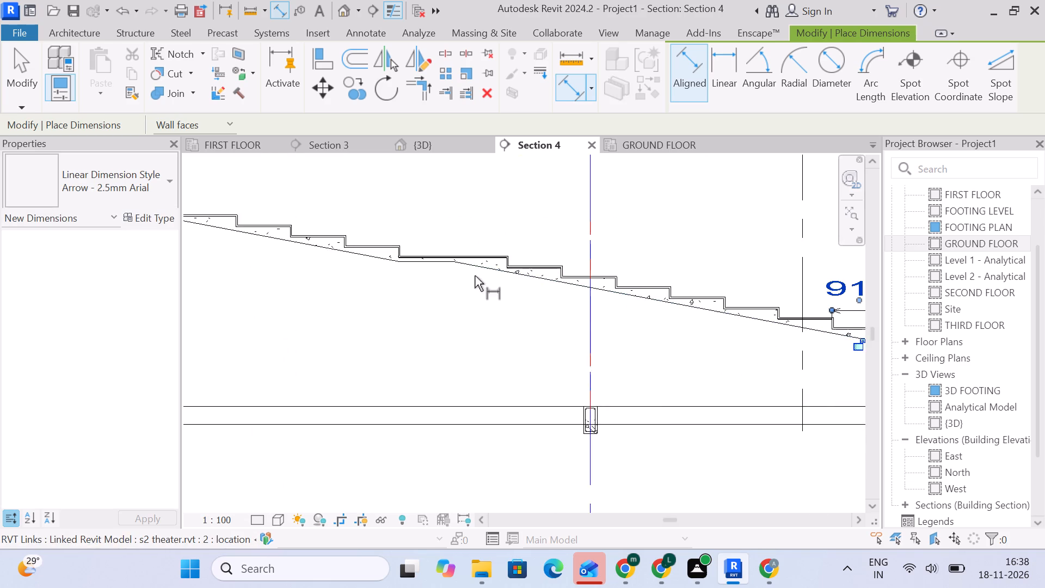
pyautogui.moveTo(475, 275); pyautogui.dragTo(509, 292, button='middle')
pyautogui.scroll(11, 507, 280)
pyautogui.moveTo(603, 320); pyautogui.dragTo(448, 207, button='middle')
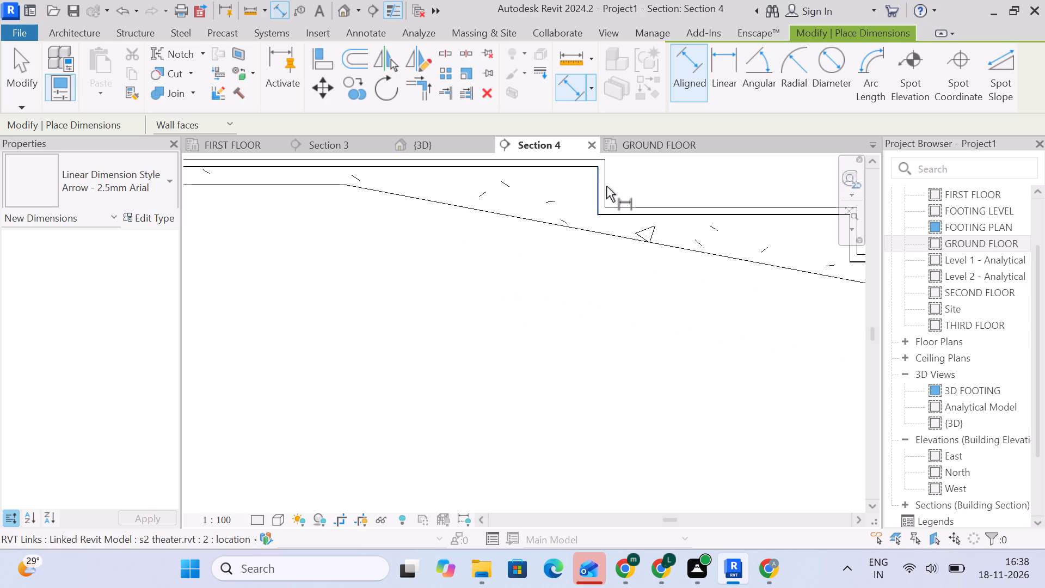
pyautogui.click(600, 187)
pyautogui.scroll(-3, 600, 187)
pyautogui.moveTo(620, 197); pyautogui.dragTo(804, 229, button='middle')
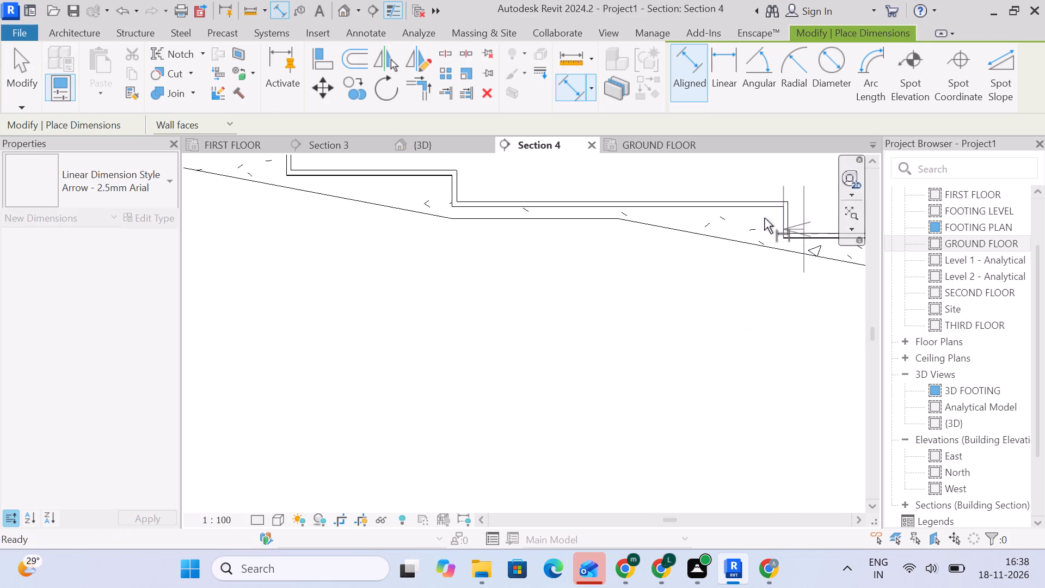
pyautogui.scroll(3, 445, 186)
pyautogui.click(454, 195)
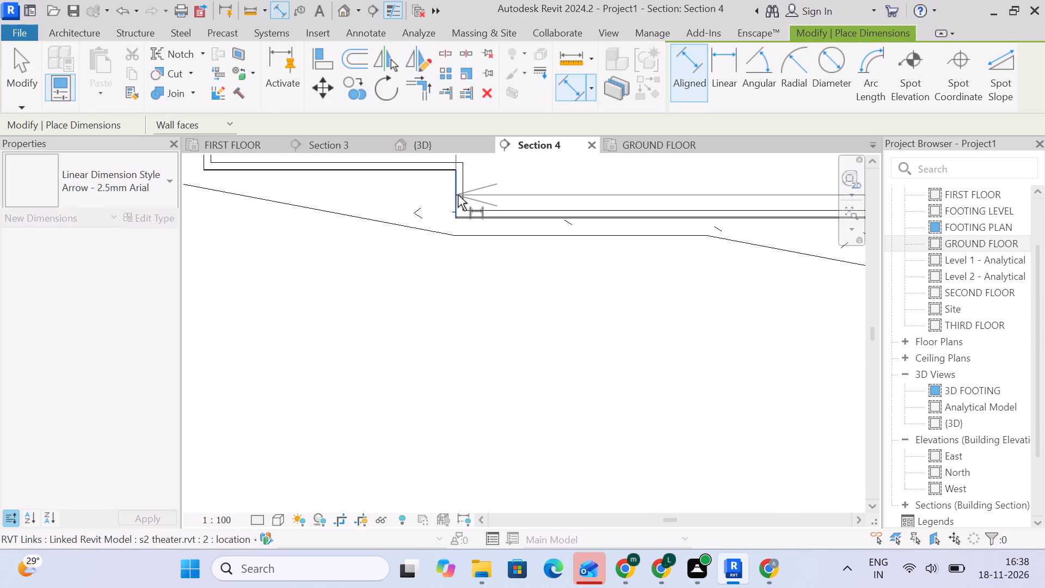
pyautogui.scroll(-4, 458, 195)
pyautogui.moveTo(480, 207); pyautogui.dragTo(463, 332, button='middle')
pyautogui.click(511, 267)
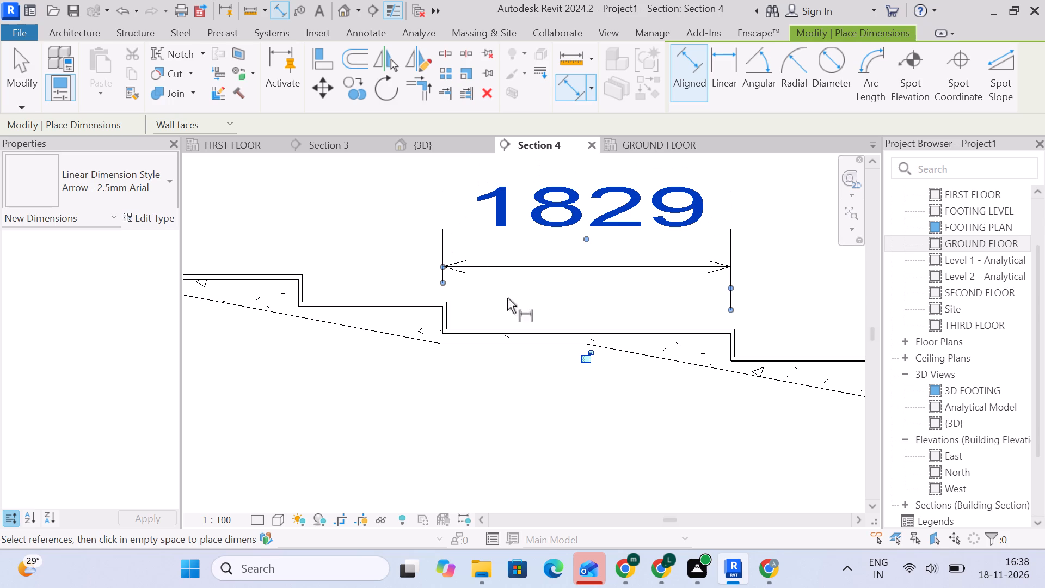
# Examine the stepped slab from the lowest landing to its upper end and back in Section 4.
pyautogui.scroll(-13, 542, 300)
pyautogui.moveTo(412, 324); pyautogui.dragTo(620, 355, button='middle')
pyautogui.moveTo(502, 310); pyautogui.dragTo(582, 353, button='middle')
pyautogui.scroll(6, 362, 312)
pyautogui.moveTo(384, 321); pyautogui.dragTo(339, 261, button='middle')
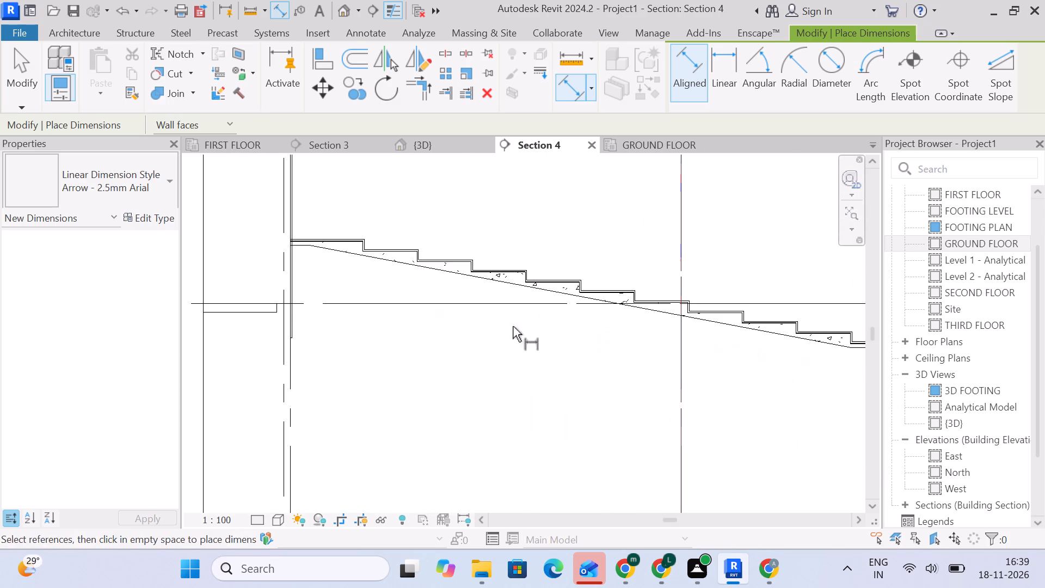
pyautogui.moveTo(532, 327); pyautogui.dragTo(313, 276, button='middle')
pyautogui.moveTo(695, 282); pyautogui.dragTo(458, 274, button='middle')
pyautogui.moveTo(764, 344); pyautogui.dragTo(466, 269, button='middle')
pyautogui.scroll(-4, 525, 286)
pyautogui.moveTo(530, 305); pyautogui.dragTo(571, 322, button='middle')
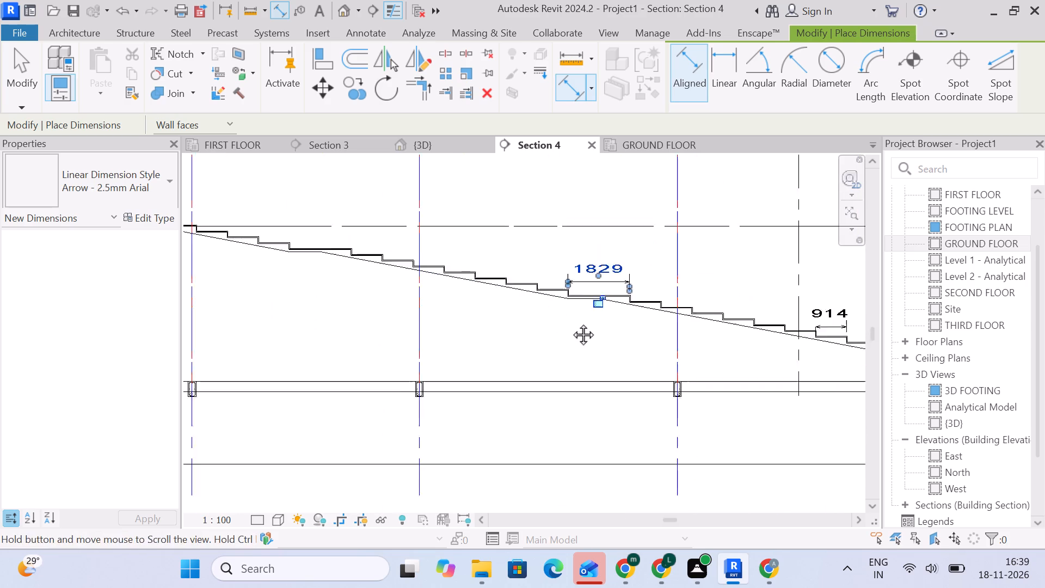
# Dimension the height from the FIRST FLOOR level to the stepped slab's flat underside at its upper end.
pyautogui.moveTo(571, 322); pyautogui.dragTo(846, 396, button='middle')
pyautogui.moveTo(379, 314); pyautogui.dragTo(527, 339, button='middle')
pyautogui.scroll(10, 390, 333)
pyautogui.click(469, 347)
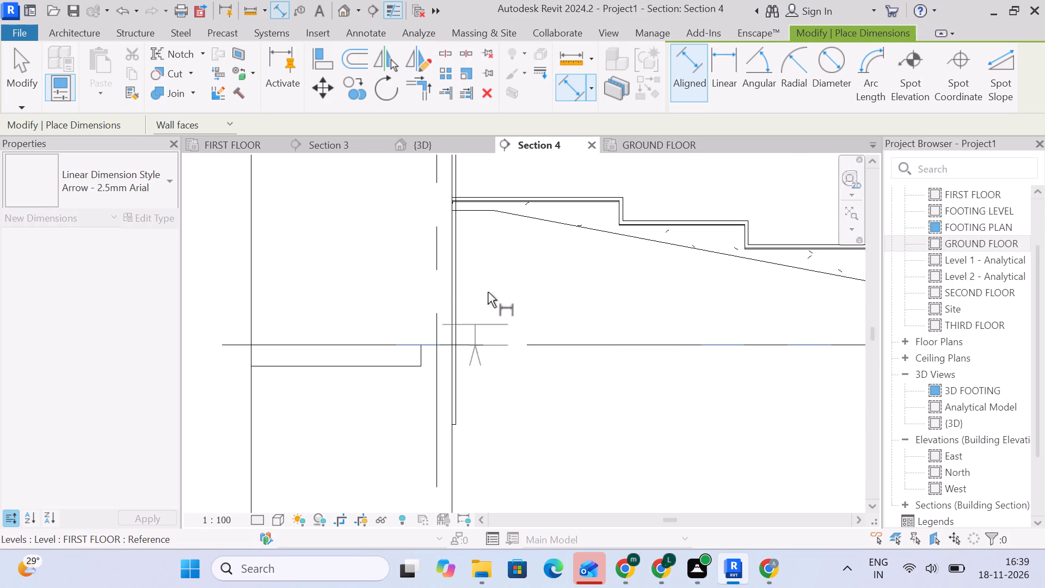
pyautogui.scroll(4, 474, 203)
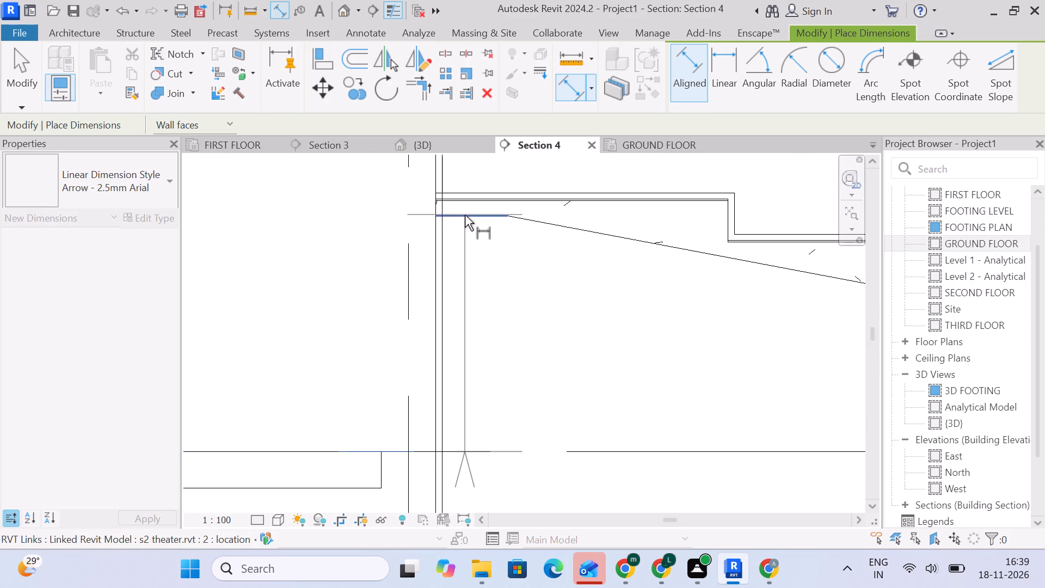
pyautogui.click(465, 215)
pyautogui.click(470, 296)
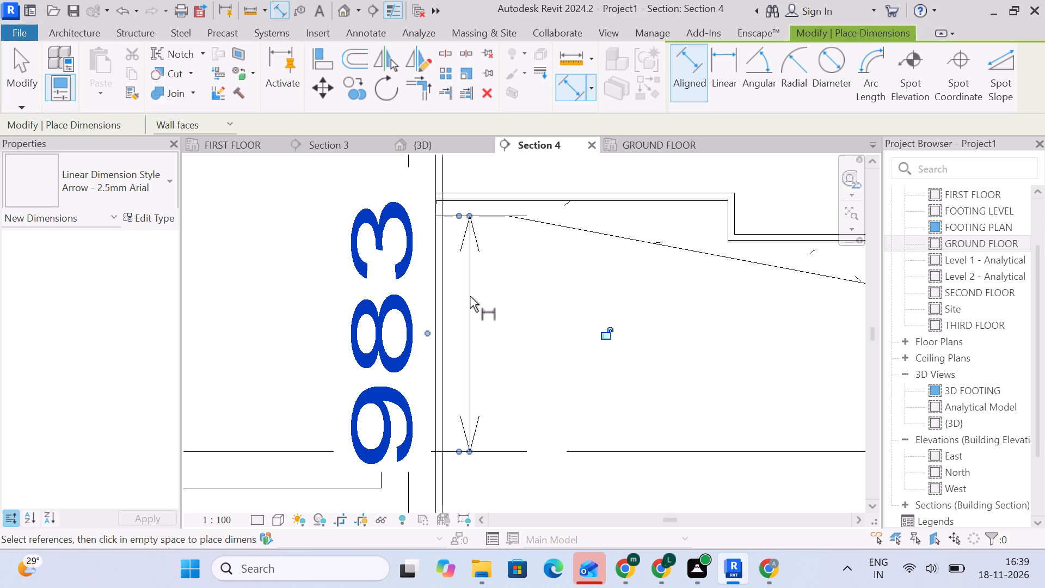
# Review the whole stepped slab and its dimensions in Section 4, ending the dimension command.
pyautogui.scroll(-6, 528, 293)
pyautogui.moveTo(674, 288); pyautogui.dragTo(271, 237, button='middle')
pyautogui.scroll(1, 601, 306)
pyautogui.moveTo(602, 306); pyautogui.dragTo(450, 288, button='middle')
pyautogui.scroll(-5, 468, 284)
pyautogui.moveTo(469, 286); pyautogui.dragTo(705, 320, button='middle')
pyautogui.moveTo(705, 320); pyautogui.dragTo(642, 304, button='middle')
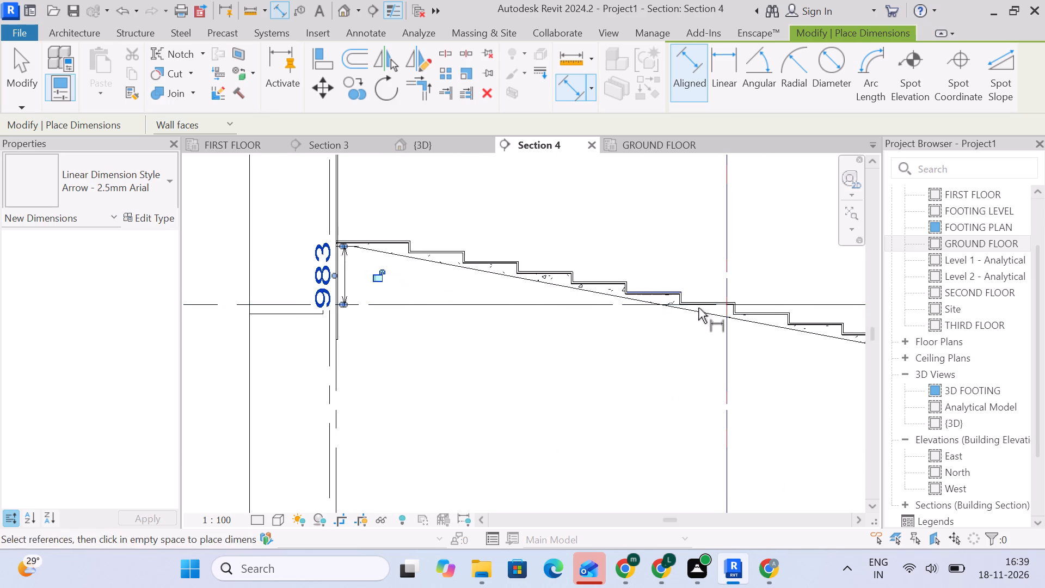
pyautogui.scroll(-4, 698, 308)
pyautogui.moveTo(767, 354); pyautogui.dragTo(491, 273, button='middle')
pyautogui.moveTo(702, 323); pyautogui.dragTo(537, 311, button='middle')
pyautogui.scroll(-7, 562, 307)
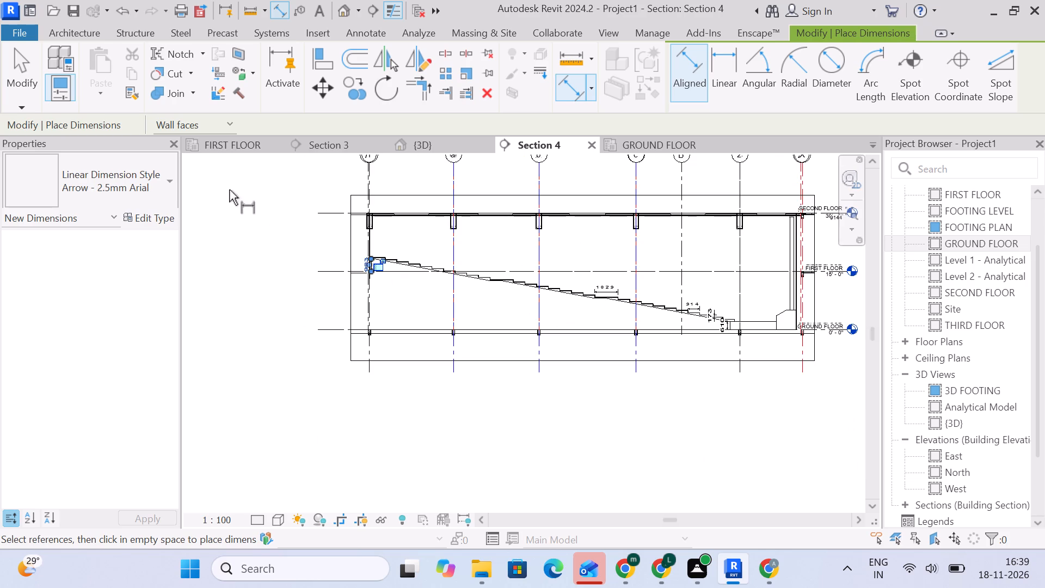
pyautogui.click(8, 63)
pyautogui.scroll(4, 511, 303)
pyautogui.moveTo(630, 298); pyautogui.dragTo(564, 280, button='middle')
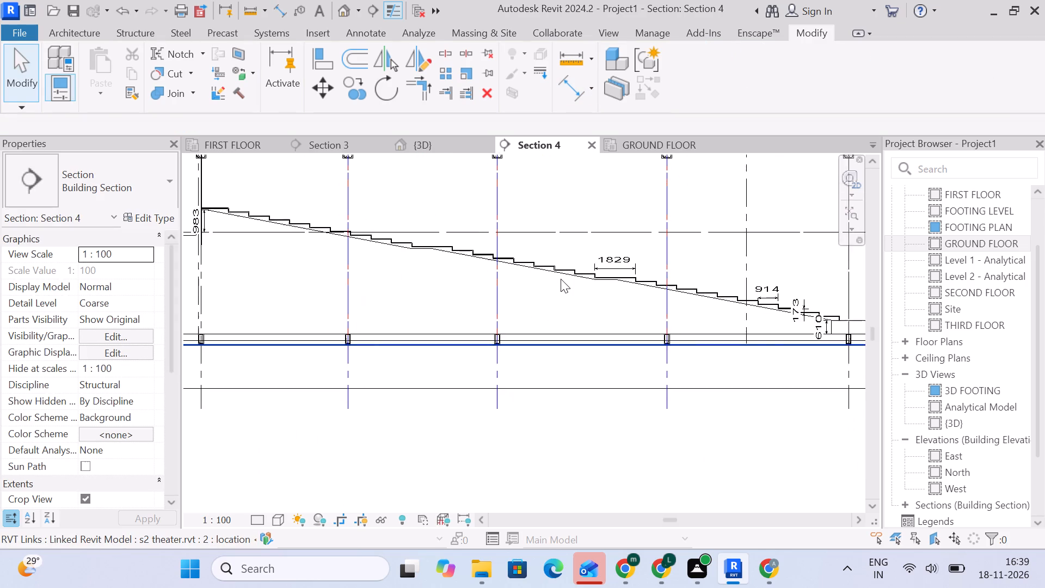
pyautogui.scroll(-3, 561, 279)
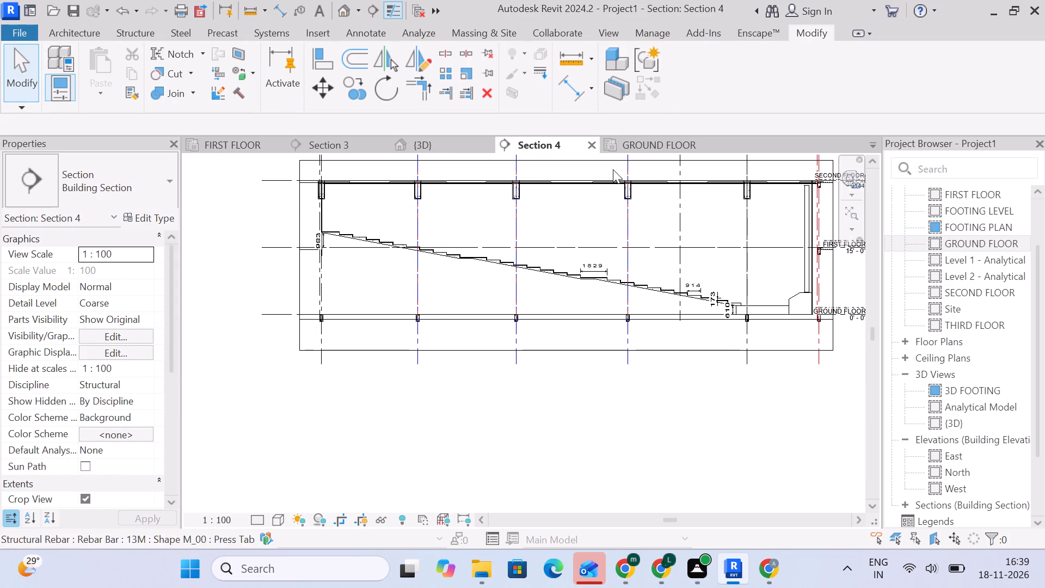
# Start a stair at the theater's stepped area in the FIRST FLOOR plan, using the Assembled Stair type 190mm max riser 250mm going.
pyautogui.click(212, 146)
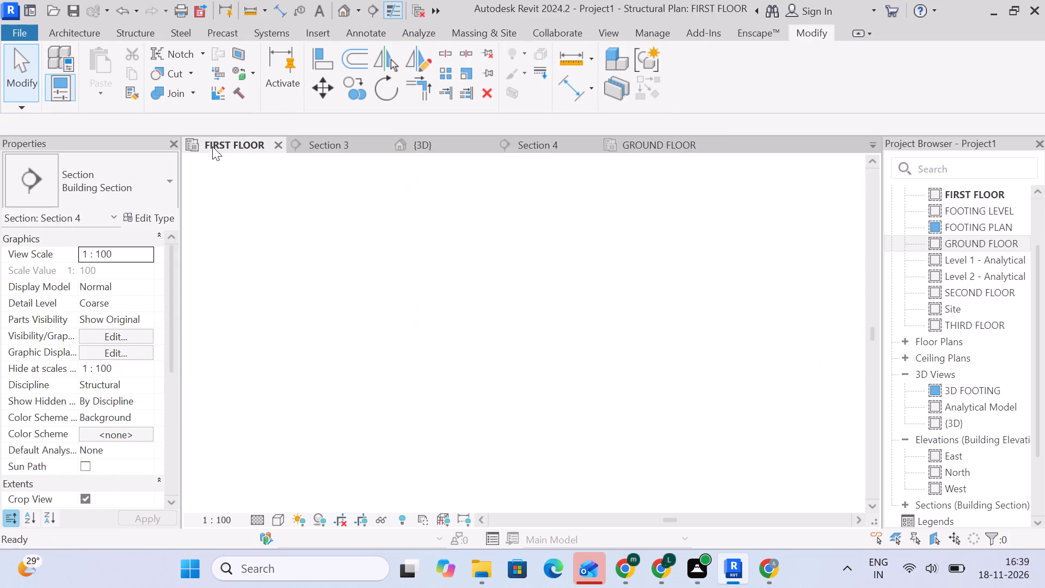
pyautogui.scroll(-7, 378, 292)
pyautogui.moveTo(378, 299); pyautogui.dragTo(403, 358, button='middle')
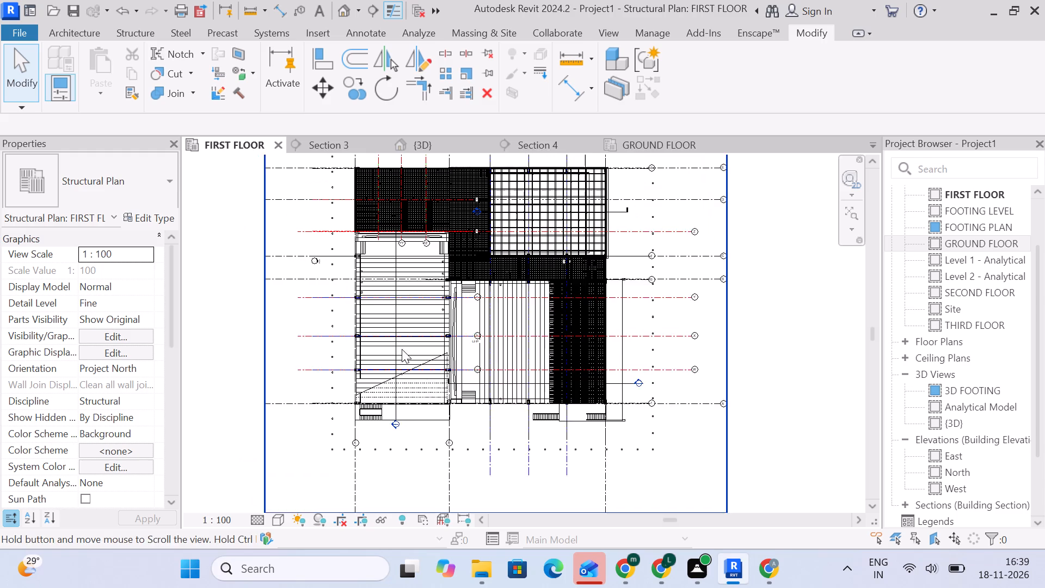
pyautogui.scroll(3, 378, 230)
pyautogui.scroll(3, 397, 271)
pyautogui.scroll(3, 445, 231)
pyautogui.scroll(2, 385, 289)
pyautogui.moveTo(512, 233); pyautogui.dragTo(618, 157, button='middle')
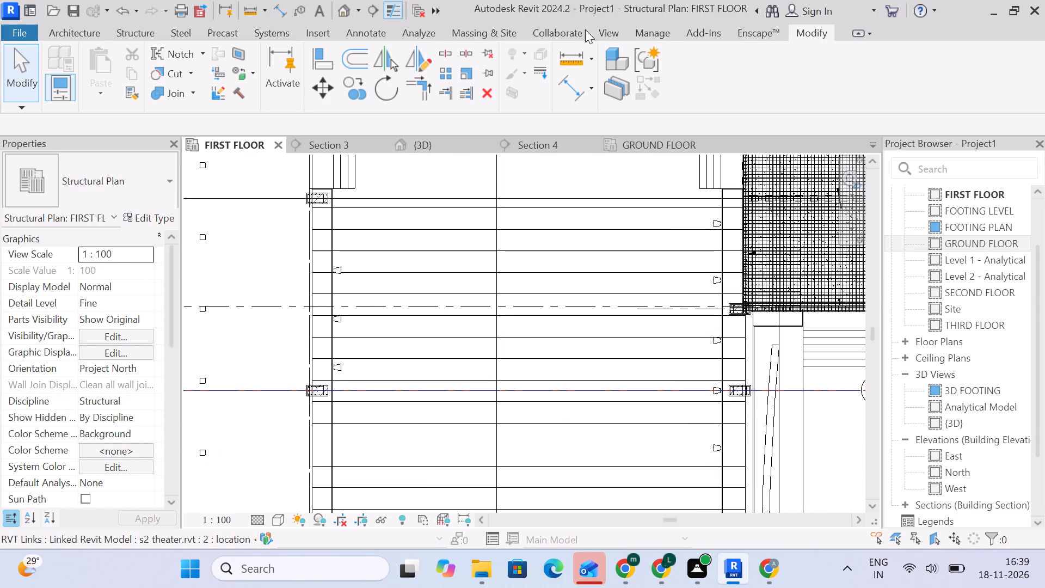
pyautogui.click(55, 34)
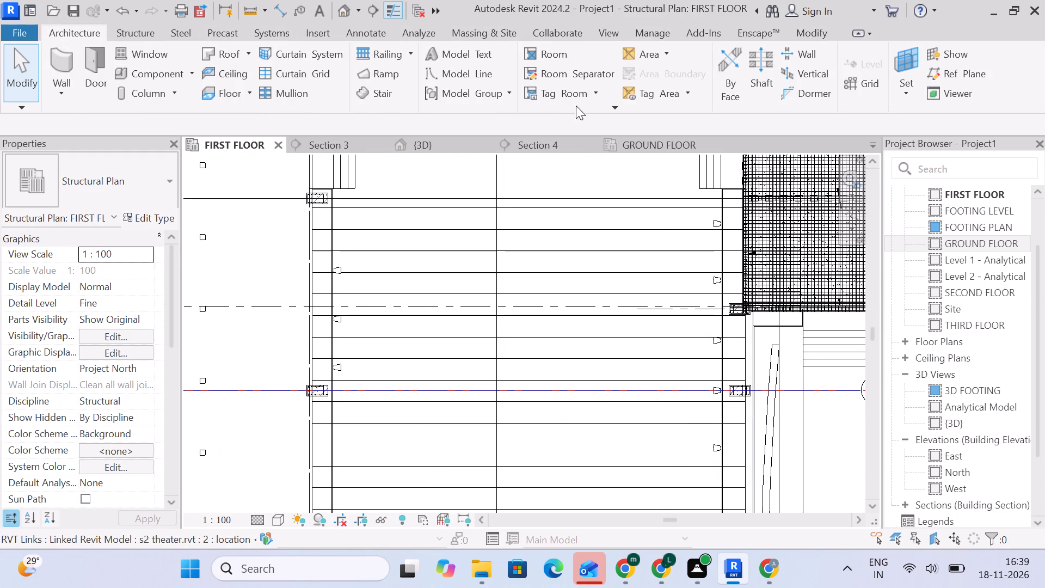
pyautogui.click(378, 93)
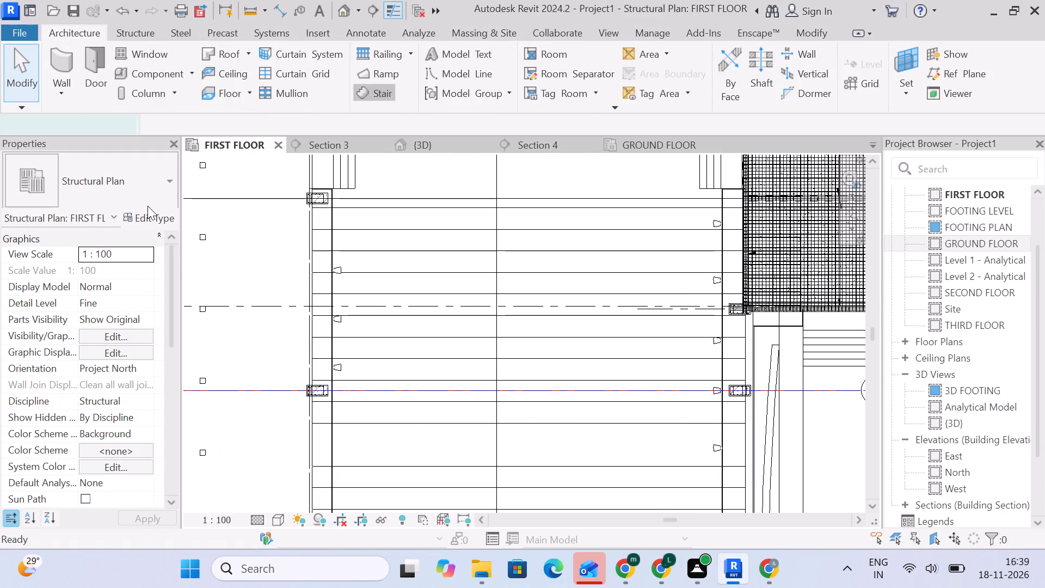
pyautogui.click(99, 184)
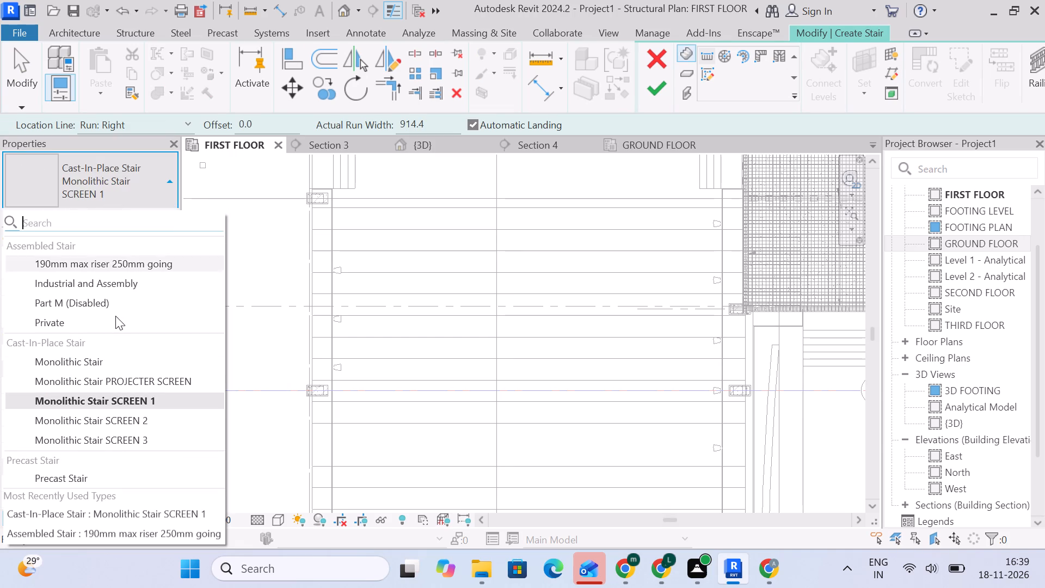
pyautogui.click(122, 268)
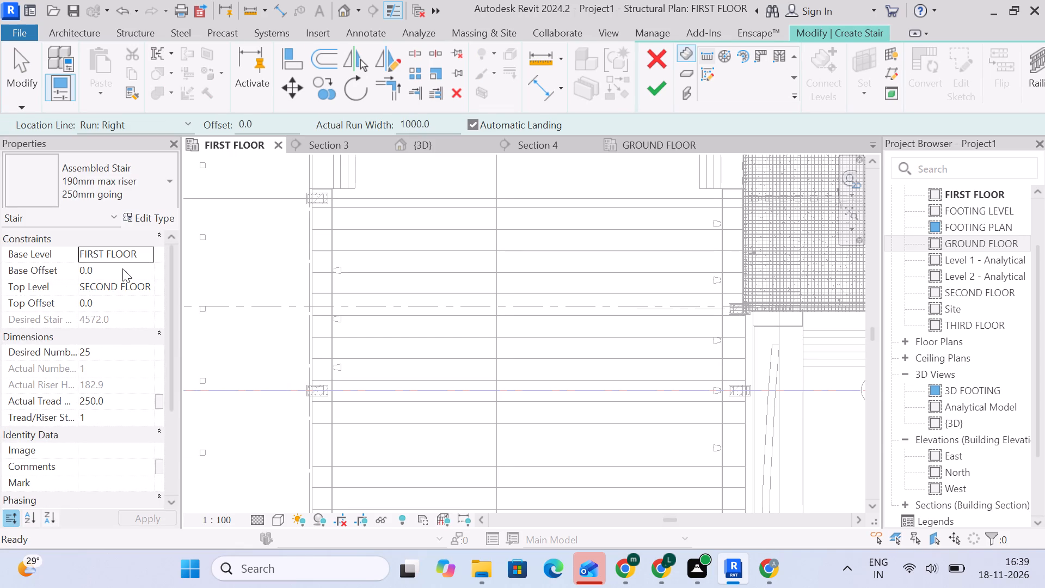
# Duplicate the assembled stair type under the name 190mm max riser 250mm going 3.
pyautogui.click(147, 219)
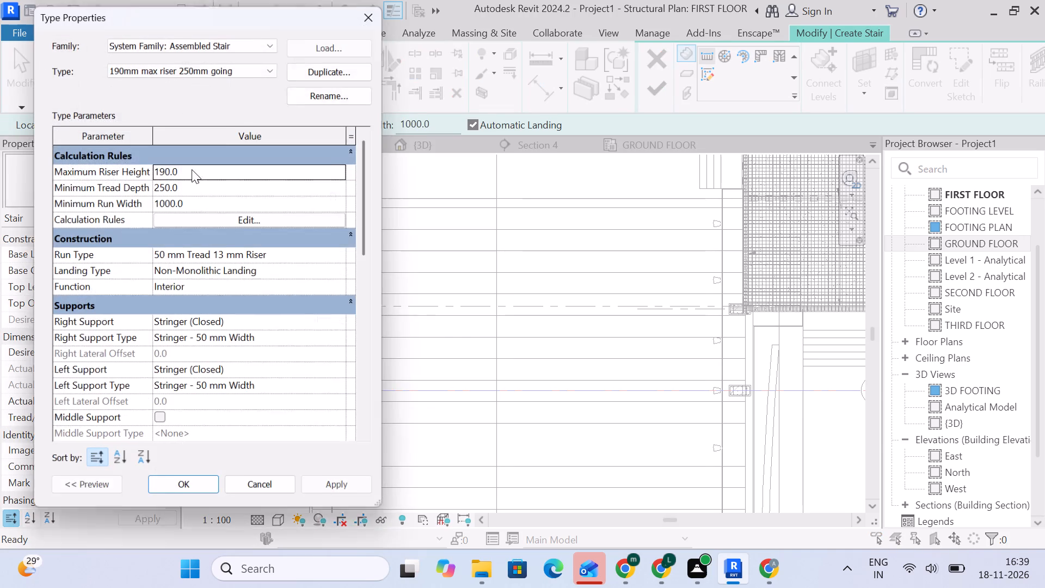
pyautogui.click(334, 71)
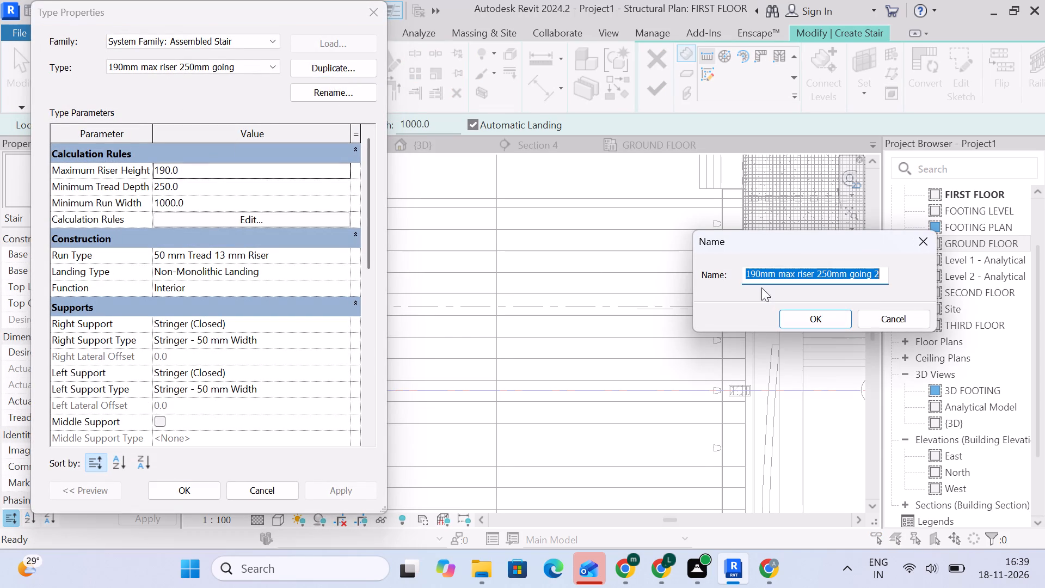
pyautogui.click(885, 275)
pyautogui.press('BackSpace')
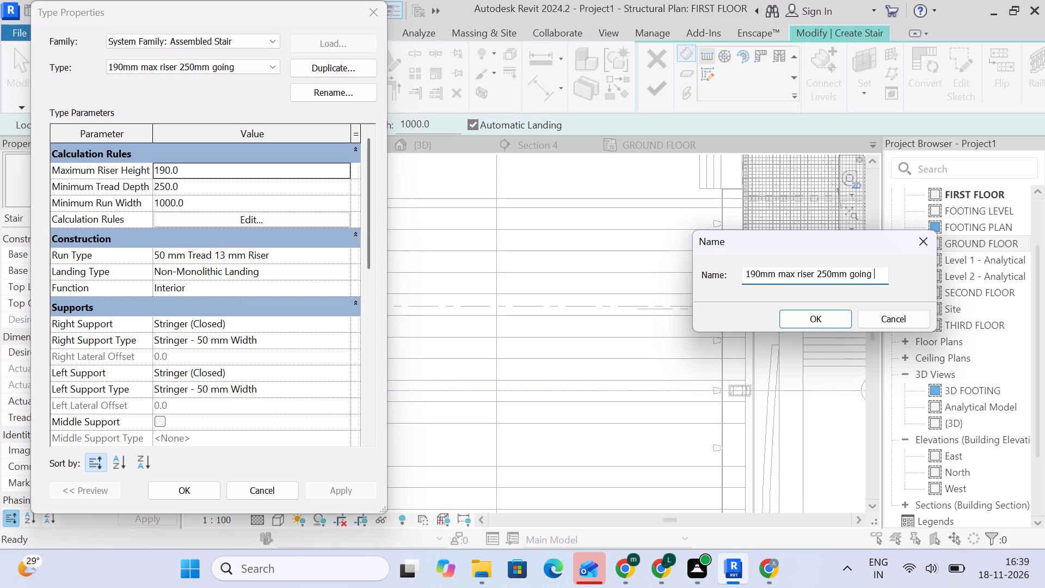
pyautogui.press('3')
pyautogui.click(835, 319)
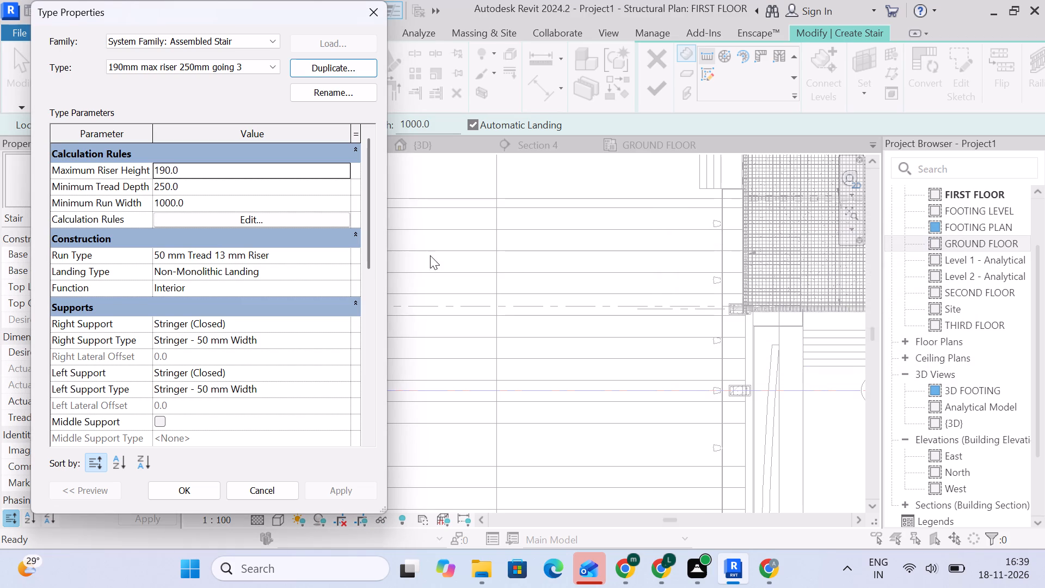
pyautogui.click(200, 492)
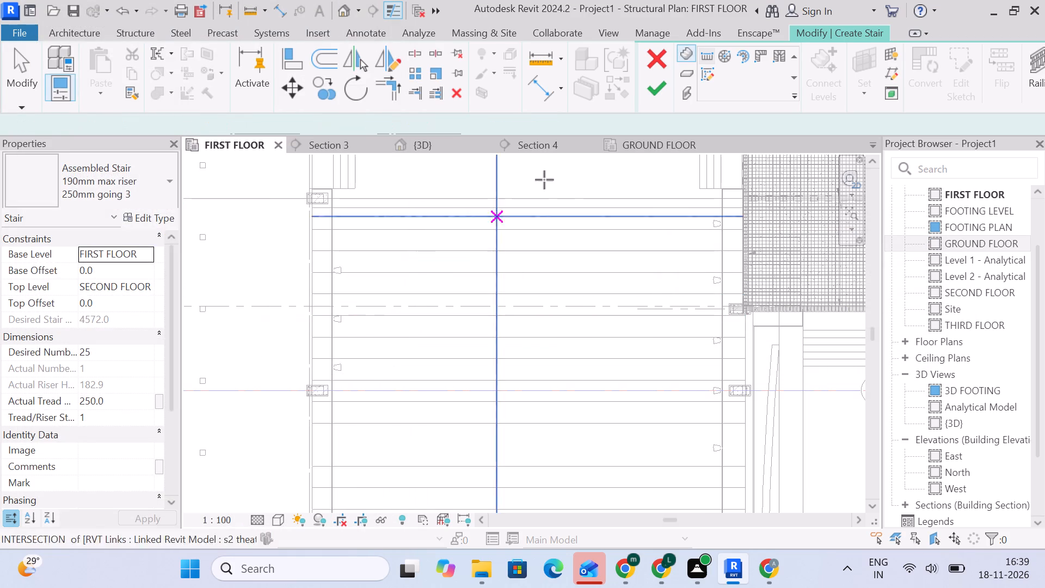
# Begin a custom sketched run for the new stair, near the column at the stepped area's northwest corner.
pyautogui.scroll(-4, 450, 187)
pyautogui.moveTo(472, 215); pyautogui.dragTo(419, 303, button='middle')
pyautogui.scroll(3, 319, 289)
pyautogui.scroll(9, 368, 285)
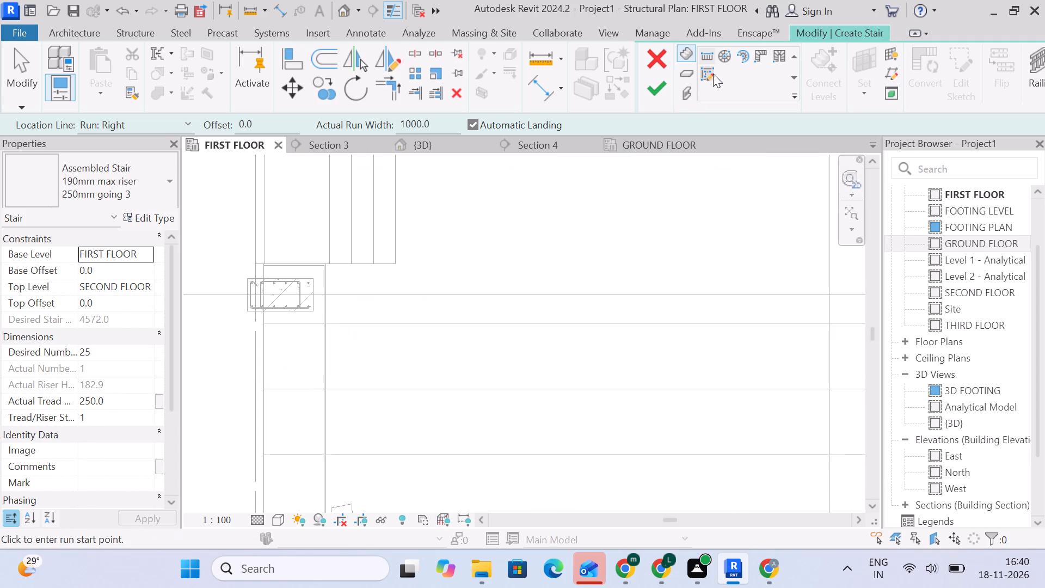
pyautogui.click(712, 74)
pyautogui.scroll(3, 336, 297)
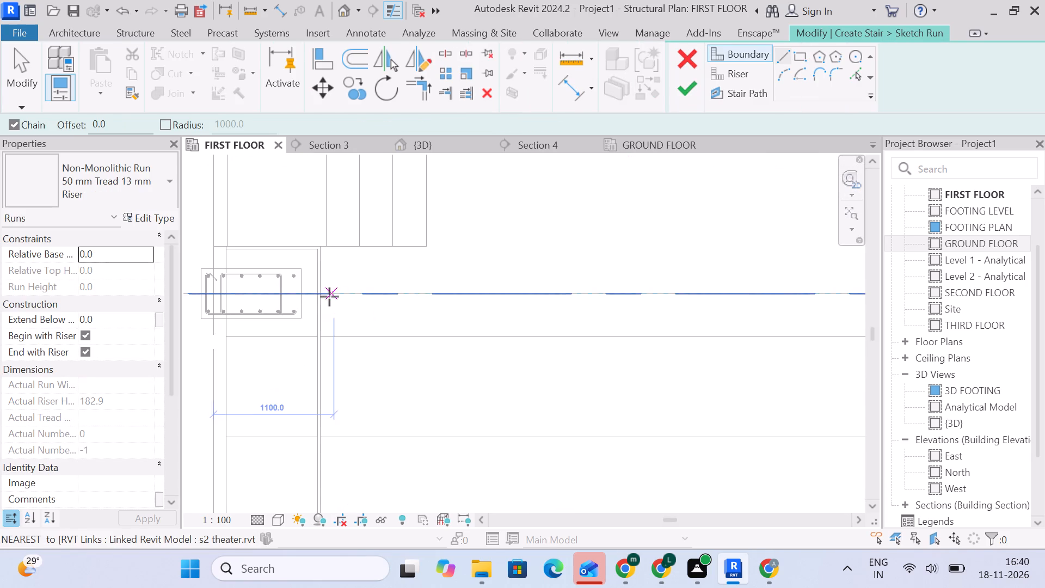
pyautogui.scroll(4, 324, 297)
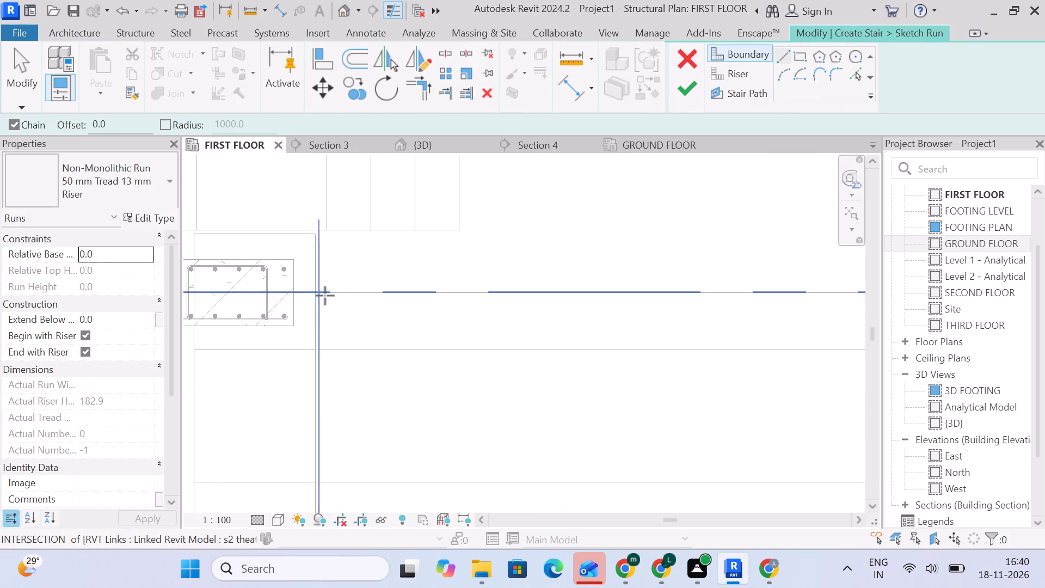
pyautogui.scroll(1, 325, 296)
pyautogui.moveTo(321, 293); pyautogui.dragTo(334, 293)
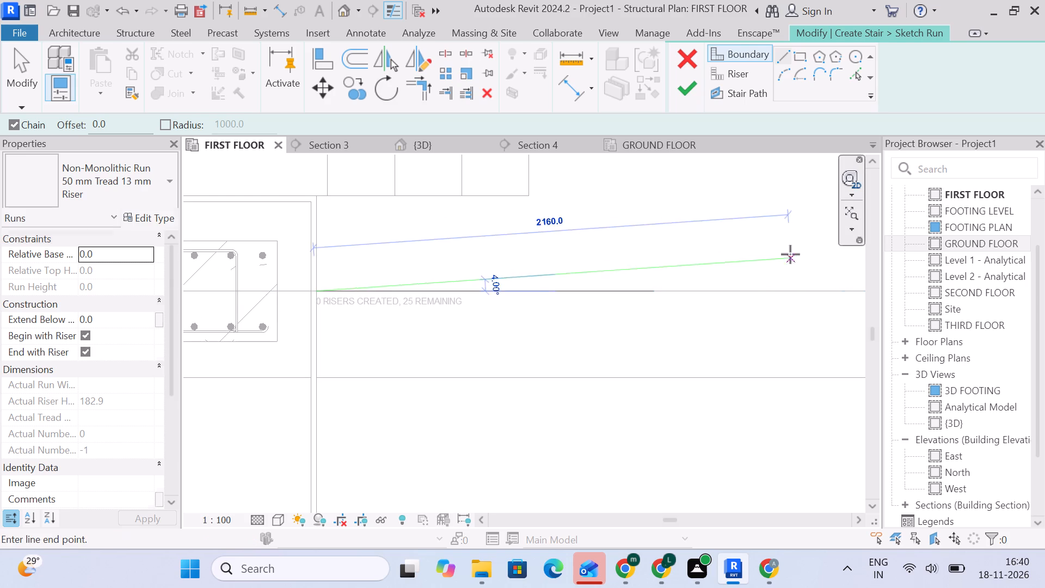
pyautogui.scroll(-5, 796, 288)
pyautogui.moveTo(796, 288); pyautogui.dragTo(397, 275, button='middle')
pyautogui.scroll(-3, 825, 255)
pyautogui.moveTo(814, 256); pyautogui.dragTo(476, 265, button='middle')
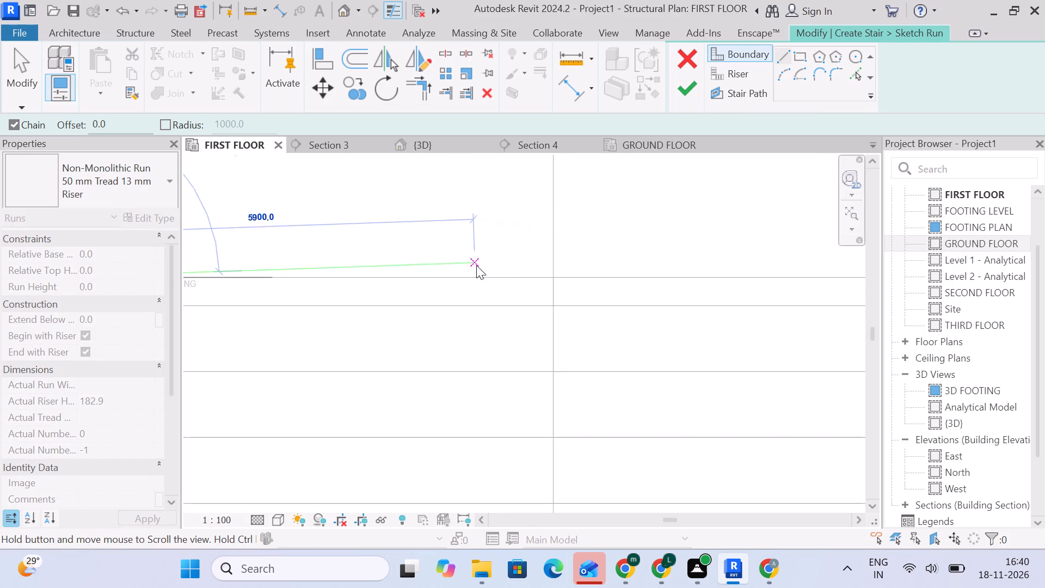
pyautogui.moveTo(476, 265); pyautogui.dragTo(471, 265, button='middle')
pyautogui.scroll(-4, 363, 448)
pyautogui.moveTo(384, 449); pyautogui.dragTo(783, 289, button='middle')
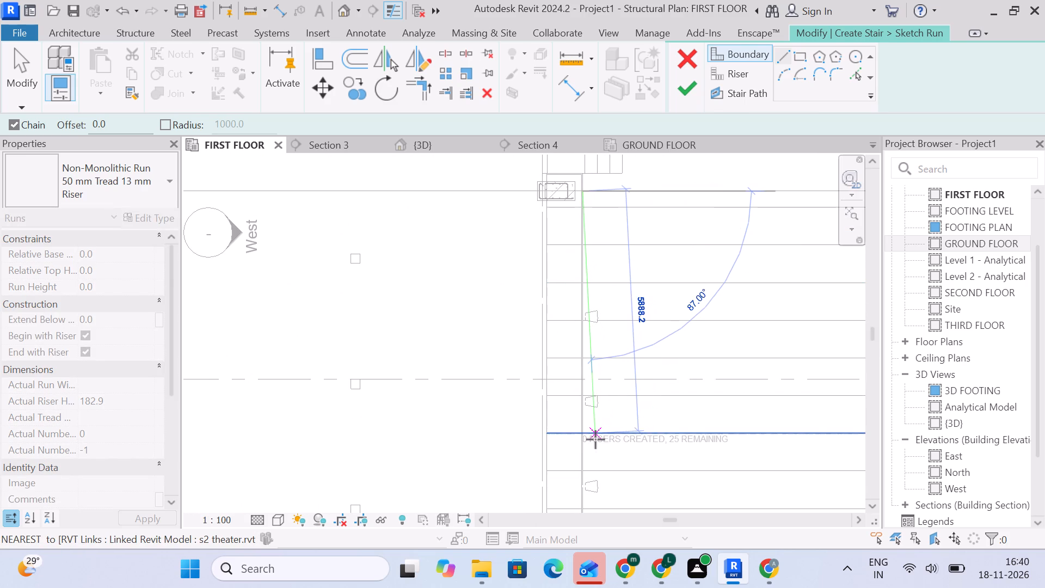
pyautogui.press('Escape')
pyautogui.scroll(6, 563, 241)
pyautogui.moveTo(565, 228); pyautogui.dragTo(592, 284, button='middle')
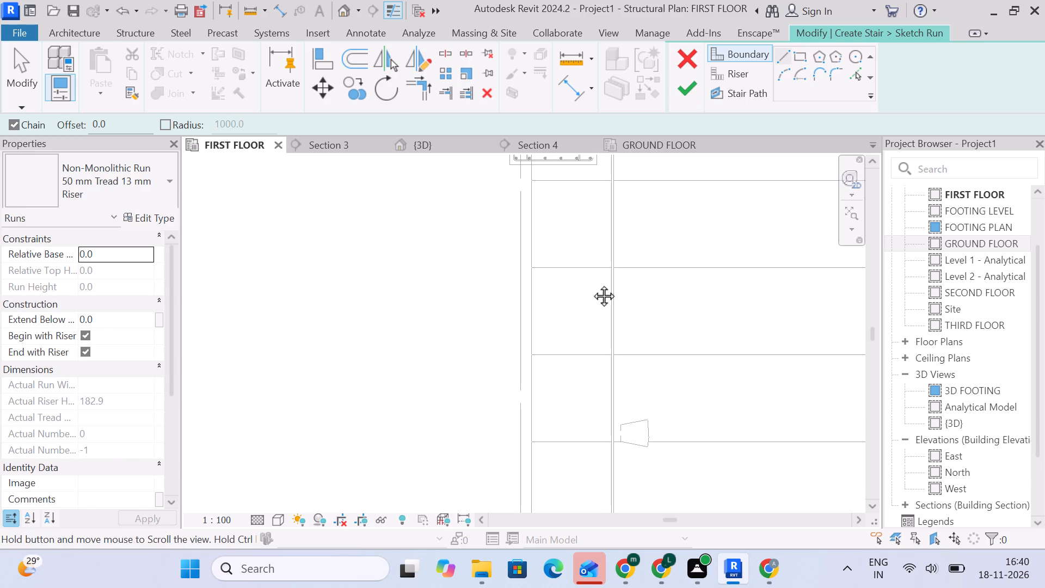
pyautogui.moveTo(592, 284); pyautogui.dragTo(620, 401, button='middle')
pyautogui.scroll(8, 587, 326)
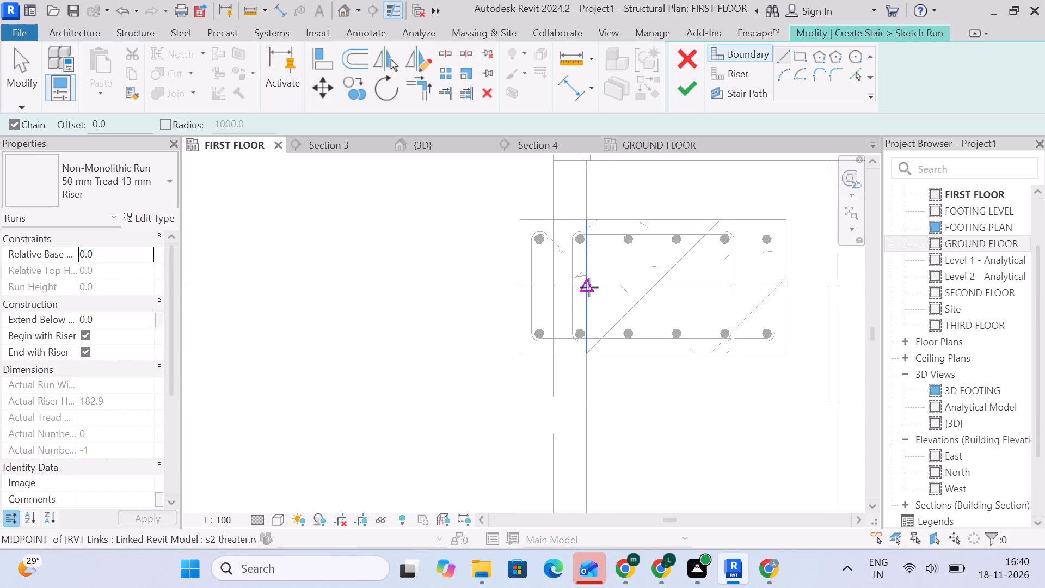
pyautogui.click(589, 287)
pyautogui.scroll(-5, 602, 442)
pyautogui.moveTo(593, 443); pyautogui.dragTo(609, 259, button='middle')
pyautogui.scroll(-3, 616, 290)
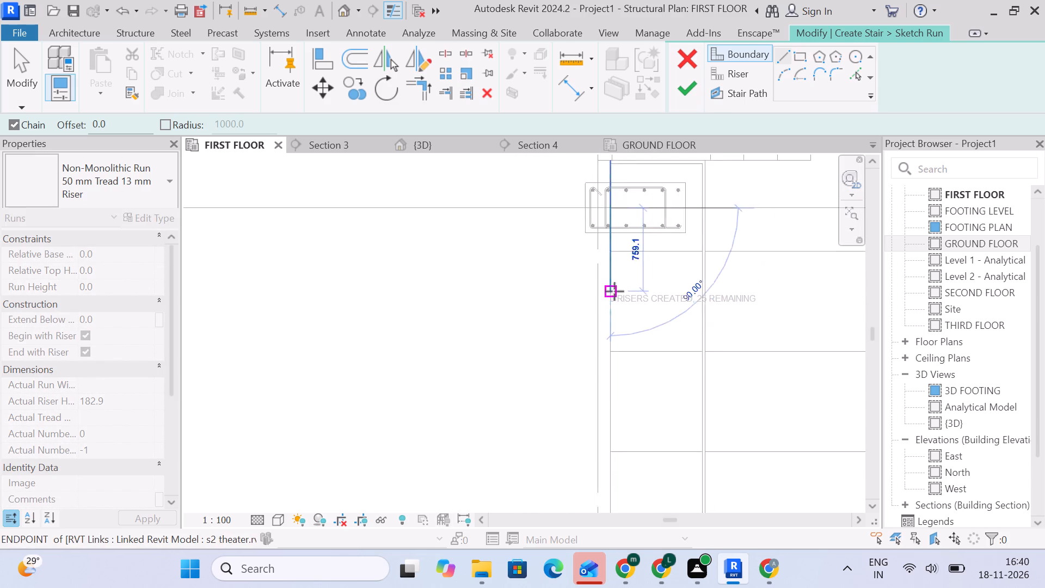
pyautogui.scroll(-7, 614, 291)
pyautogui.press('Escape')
# Draw a straight run boundary along Grid A, from the northwest column's centreline to the intersection of Grids A and 1.
pyautogui.scroll(7, 604, 259)
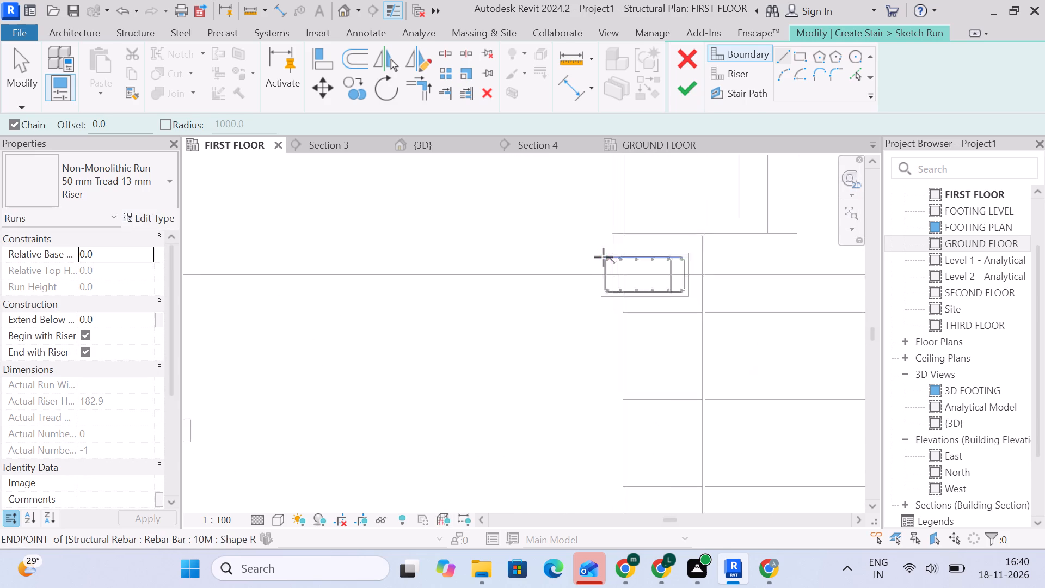
pyautogui.scroll(5, 604, 257)
pyautogui.click(612, 286)
pyautogui.scroll(-3, 611, 392)
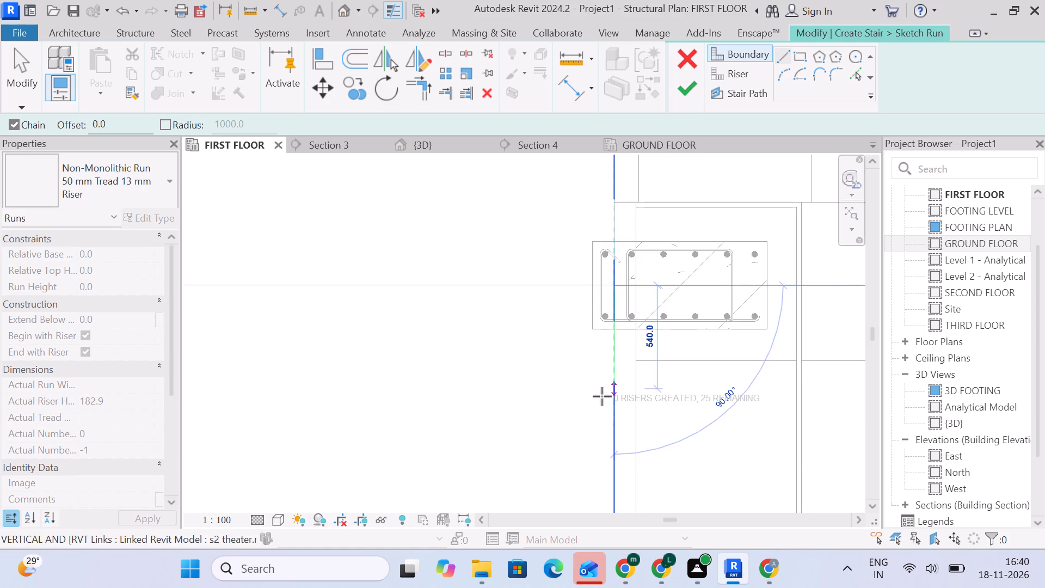
pyautogui.scroll(-13, 602, 396)
pyautogui.moveTo(604, 422); pyautogui.dragTo(601, 174, button='middle')
pyautogui.scroll(1, 601, 174)
pyautogui.scroll(-5, 605, 494)
pyautogui.moveTo(605, 506); pyautogui.dragTo(605, 489, button='middle')
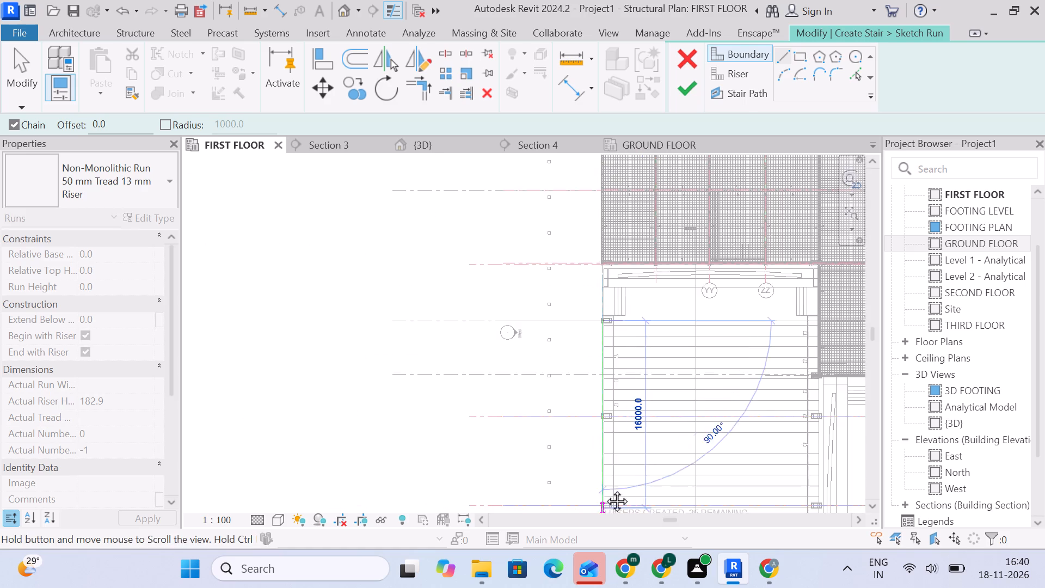
pyautogui.moveTo(605, 489); pyautogui.dragTo(561, 284, button='middle')
pyautogui.moveTo(568, 412); pyautogui.dragTo(559, 313, button='middle')
pyautogui.scroll(6, 551, 325)
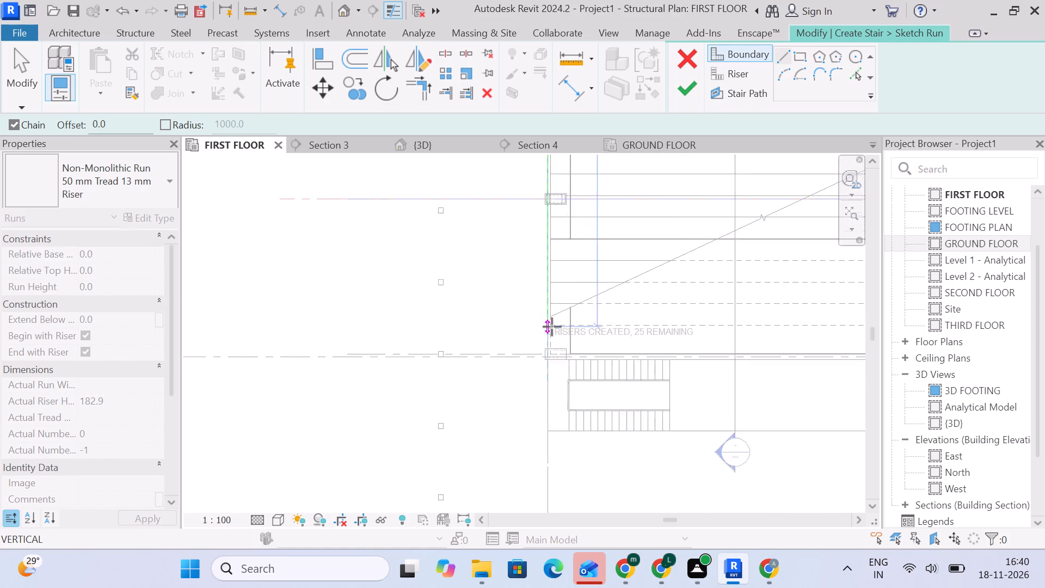
pyautogui.scroll(2, 552, 327)
pyautogui.scroll(12, 557, 373)
pyautogui.scroll(3, 509, 359)
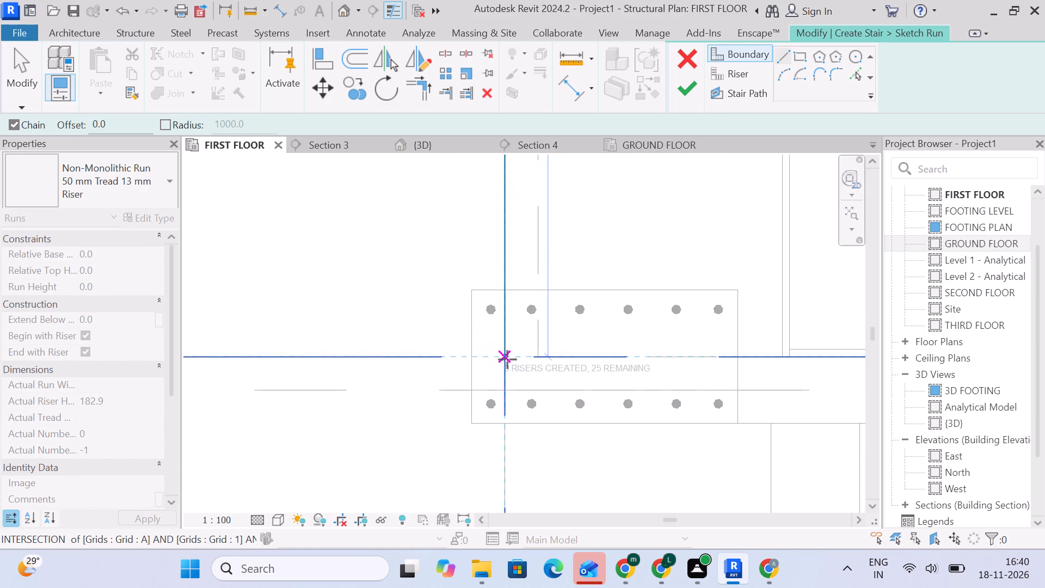
pyautogui.click(507, 359)
pyautogui.press('Escape')
# Draw the second straight run boundary along Grid B, from the northwest column's centreline level down to Grid 1.
pyautogui.scroll(-6, 681, 368)
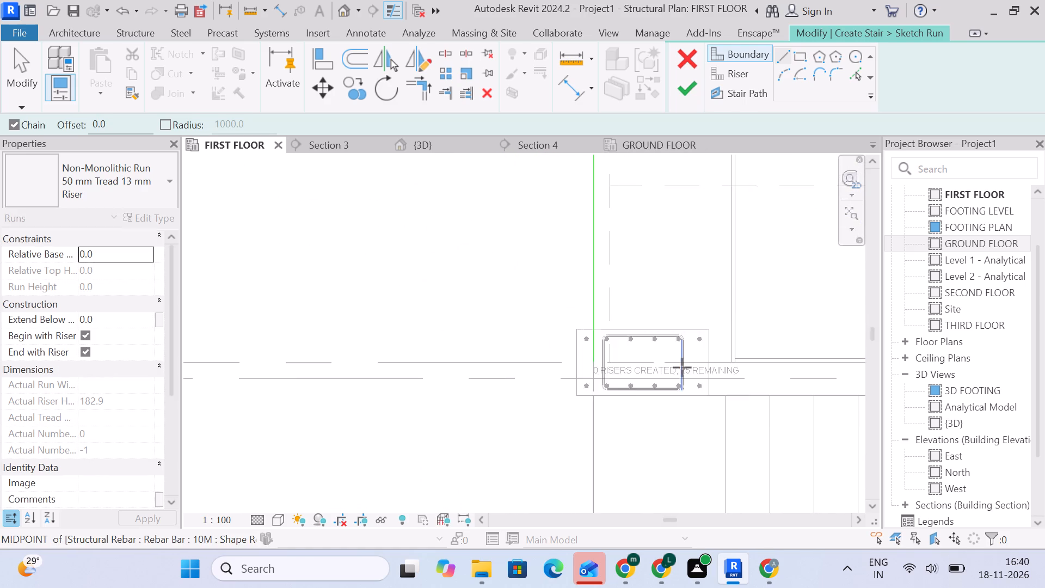
pyautogui.scroll(-4, 682, 367)
pyautogui.moveTo(684, 369); pyautogui.dragTo(154, 464, button='middle')
pyautogui.scroll(-15, 806, 275)
pyautogui.moveTo(768, 299); pyautogui.dragTo(333, 436, button='middle')
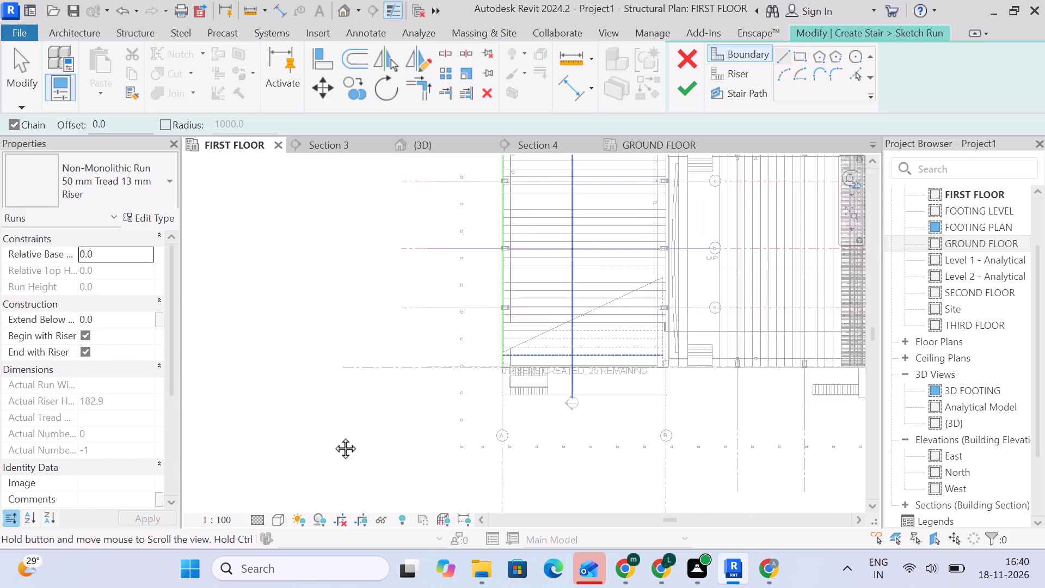
pyautogui.moveTo(333, 436); pyautogui.dragTo(331, 437, button='middle')
pyautogui.moveTo(472, 231); pyautogui.dragTo(525, 364, button='middle')
pyautogui.scroll(4, 489, 307)
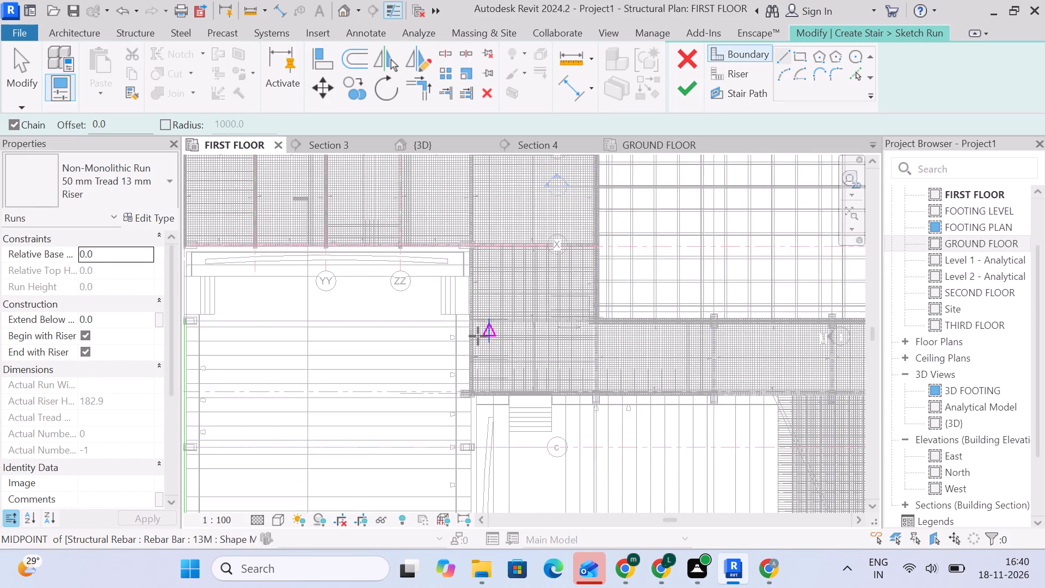
pyautogui.scroll(15, 478, 336)
pyautogui.moveTo(503, 306); pyautogui.dragTo(587, 305, button='middle')
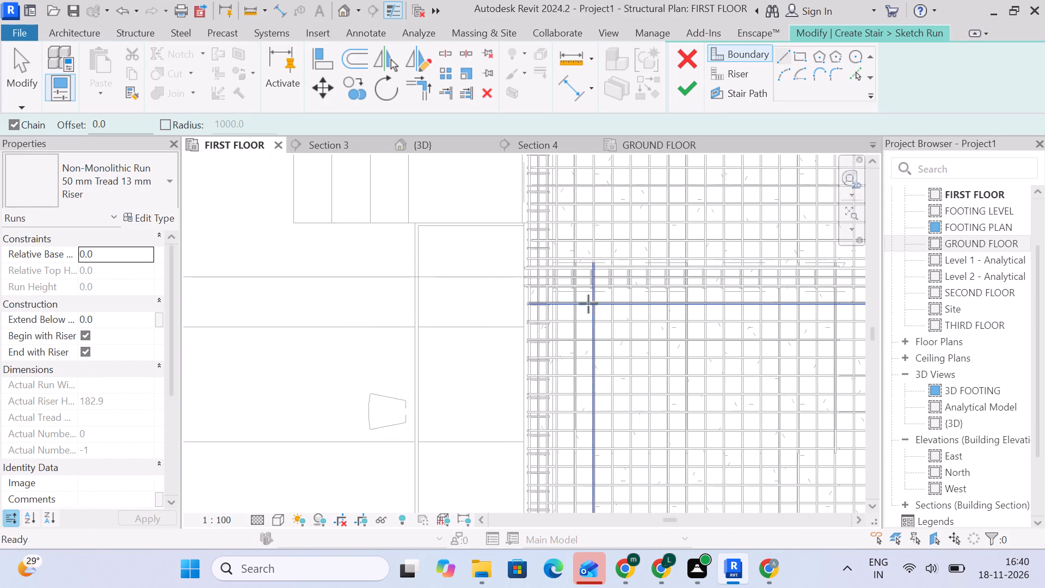
pyautogui.scroll(11, 561, 285)
pyautogui.scroll(-8, 526, 284)
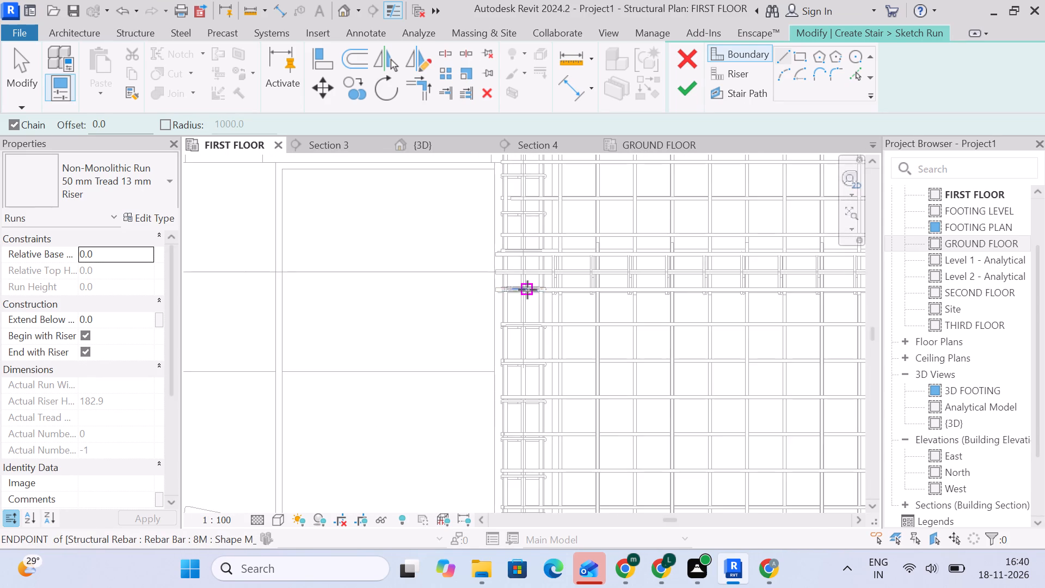
pyautogui.scroll(-3, 527, 290)
pyautogui.scroll(11, 530, 279)
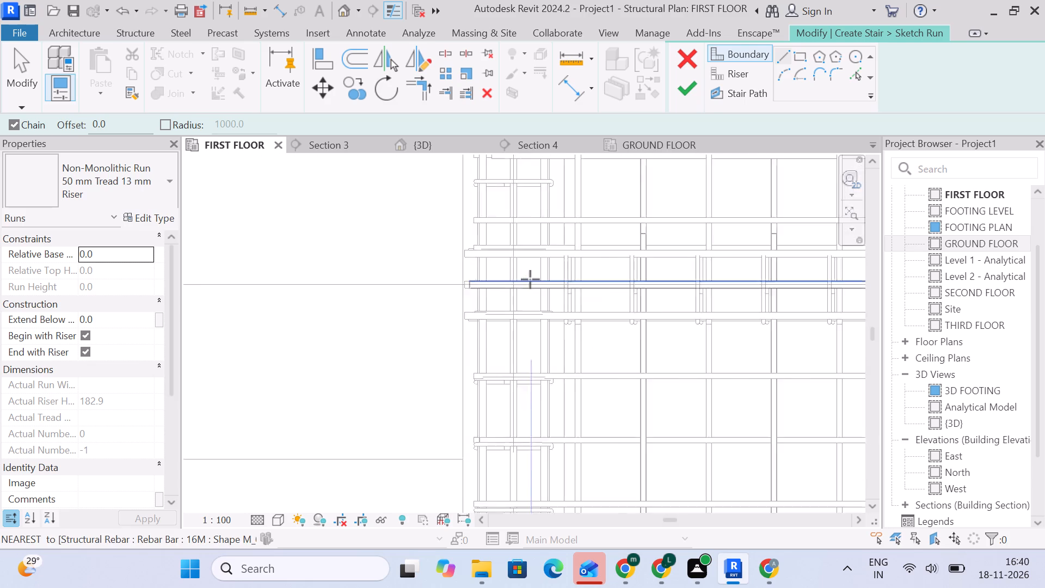
pyautogui.scroll(6, 530, 279)
pyautogui.click(502, 289)
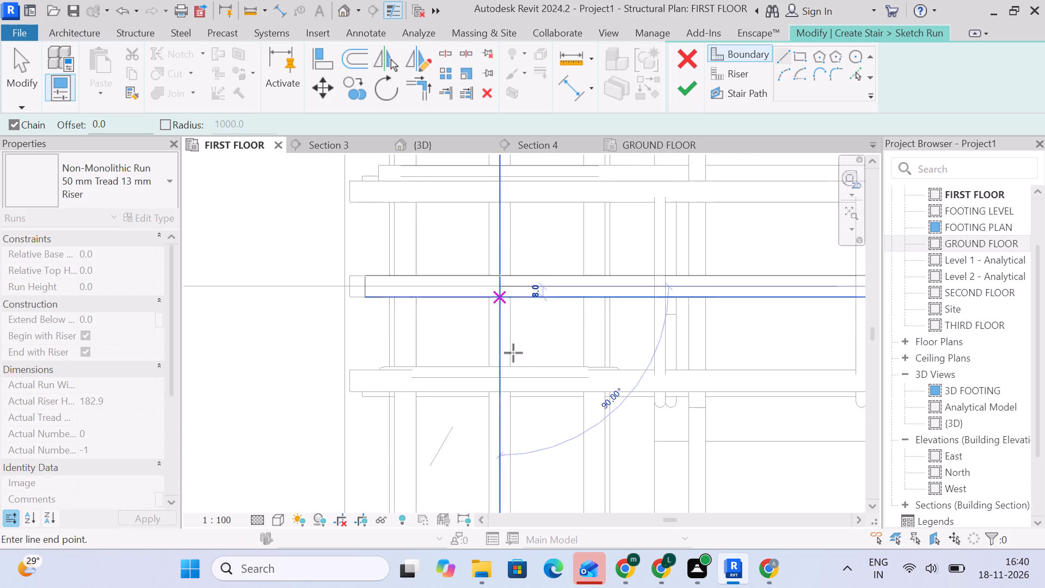
pyautogui.scroll(-11, 510, 410)
pyautogui.moveTo(509, 412); pyautogui.dragTo(550, 289, button='middle')
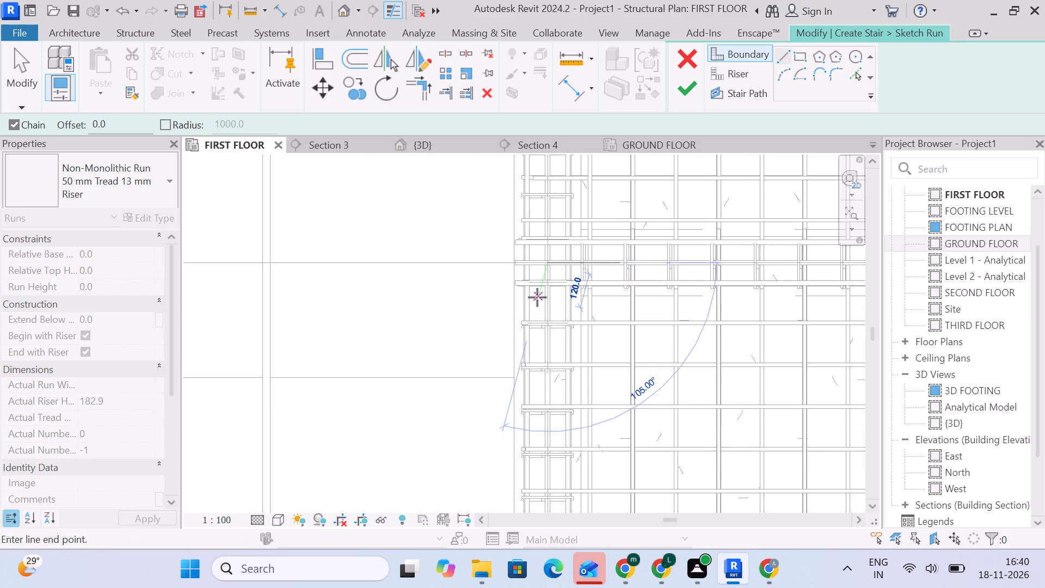
pyautogui.scroll(-10, 537, 297)
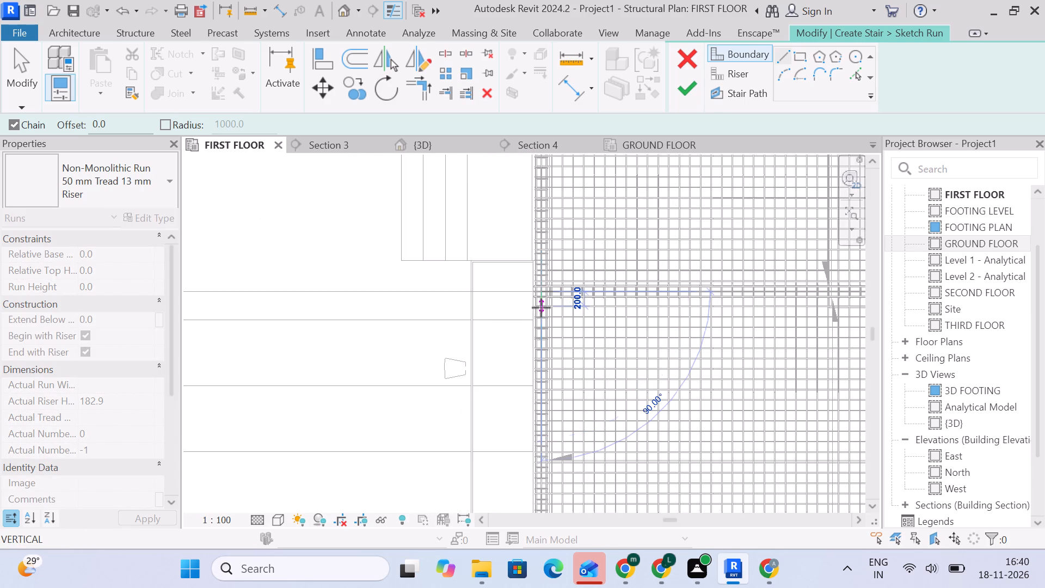
pyautogui.scroll(-12, 541, 310)
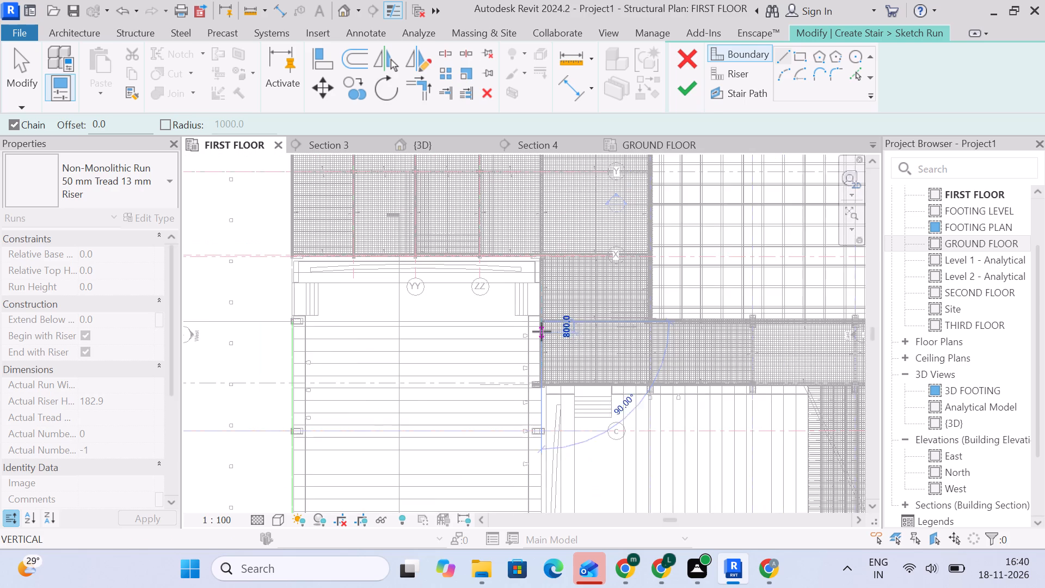
pyautogui.scroll(-4, 542, 332)
pyautogui.moveTo(539, 433); pyautogui.dragTo(542, 291, button='middle')
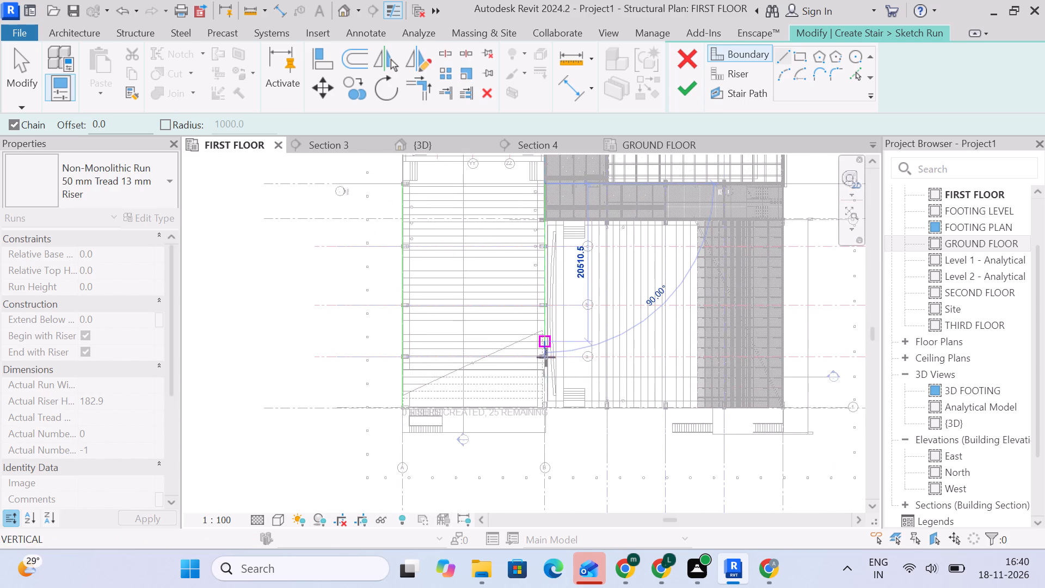
pyautogui.scroll(13, 546, 398)
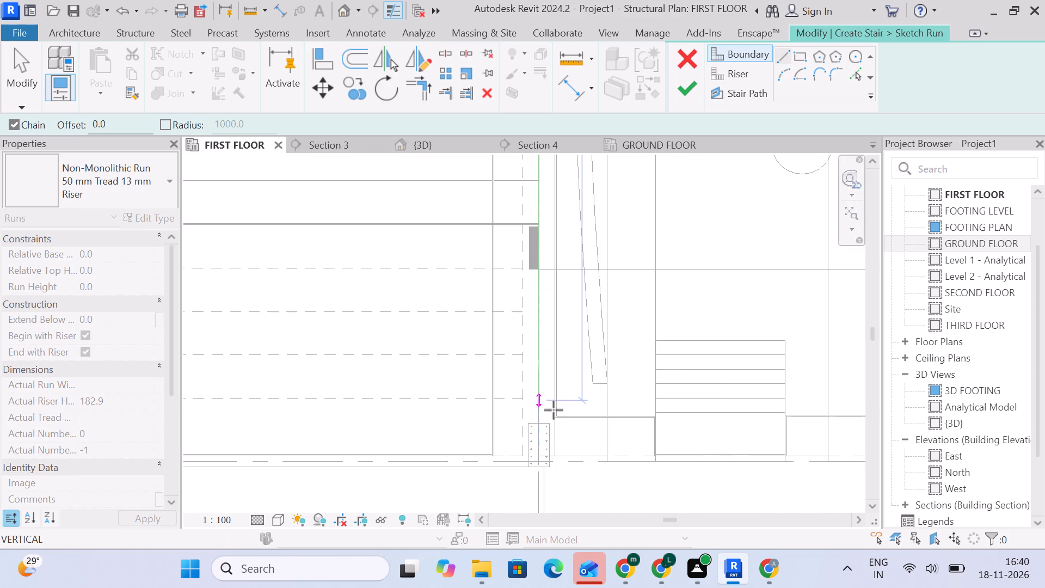
pyautogui.moveTo(563, 348); pyautogui.dragTo(581, 247, button='middle')
pyautogui.scroll(8, 573, 363)
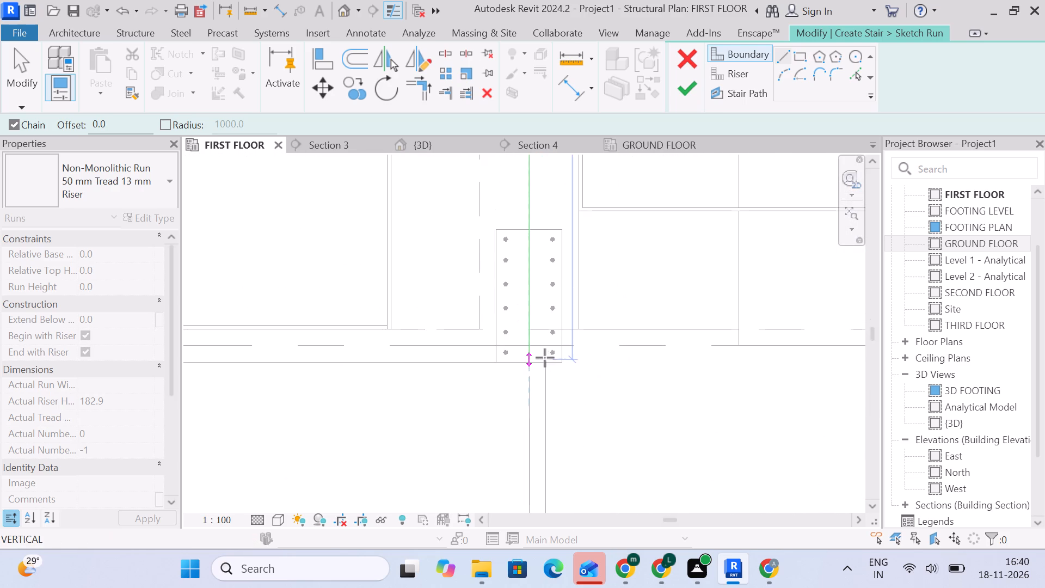
pyautogui.click(538, 346)
pyautogui.press('Escape')
# Draw a straight riser line about 18517 mm long between the north ends of the Grid A and Grid B boundaries.
pyautogui.scroll(-14, 613, 322)
pyautogui.click(745, 76)
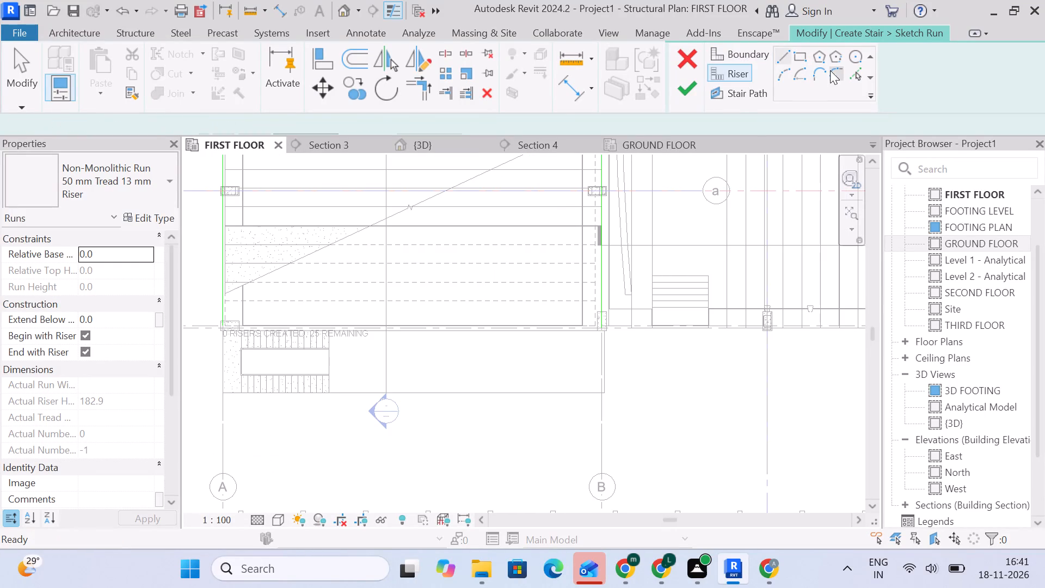
pyautogui.click(787, 54)
pyautogui.scroll(-3, 463, 147)
pyautogui.moveTo(465, 166); pyautogui.dragTo(480, 179, button='middle')
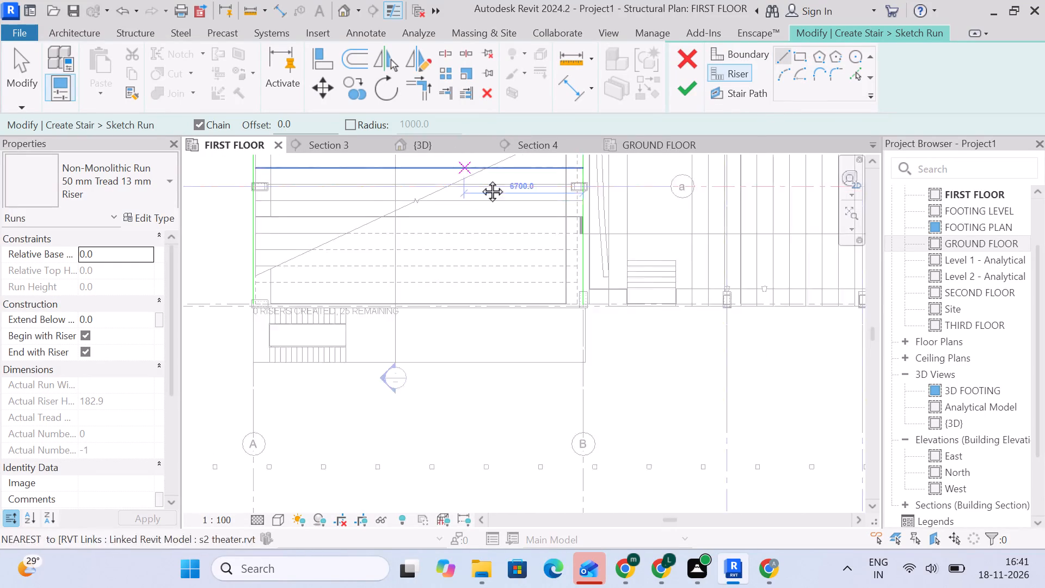
pyautogui.moveTo(480, 179); pyautogui.dragTo(593, 432, button='middle')
pyautogui.moveTo(506, 249); pyautogui.dragTo(514, 437, button='middle')
pyautogui.moveTo(424, 262); pyautogui.dragTo(437, 359, button='middle')
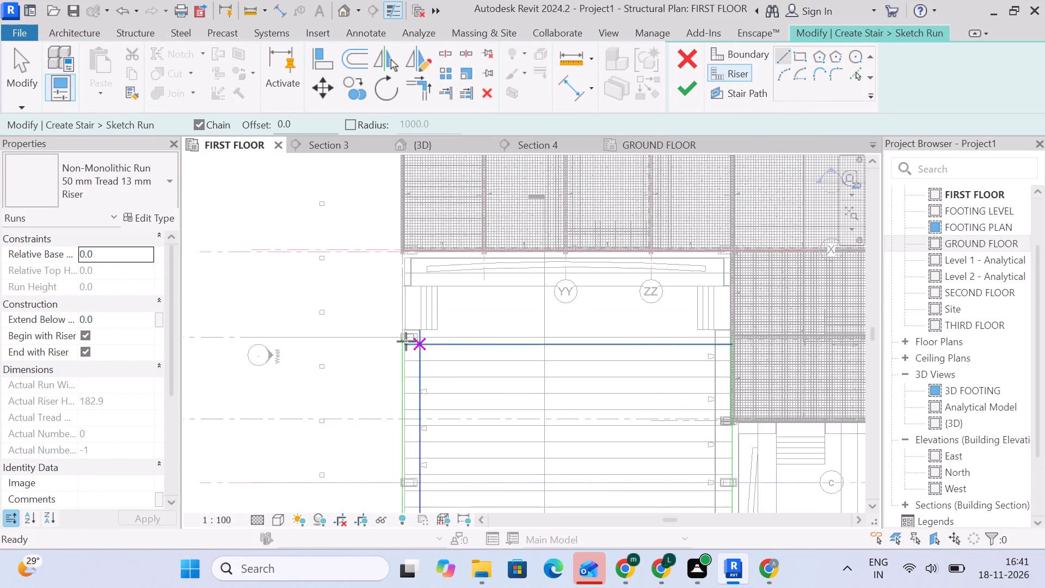
pyautogui.scroll(12, 404, 340)
pyautogui.scroll(9, 390, 314)
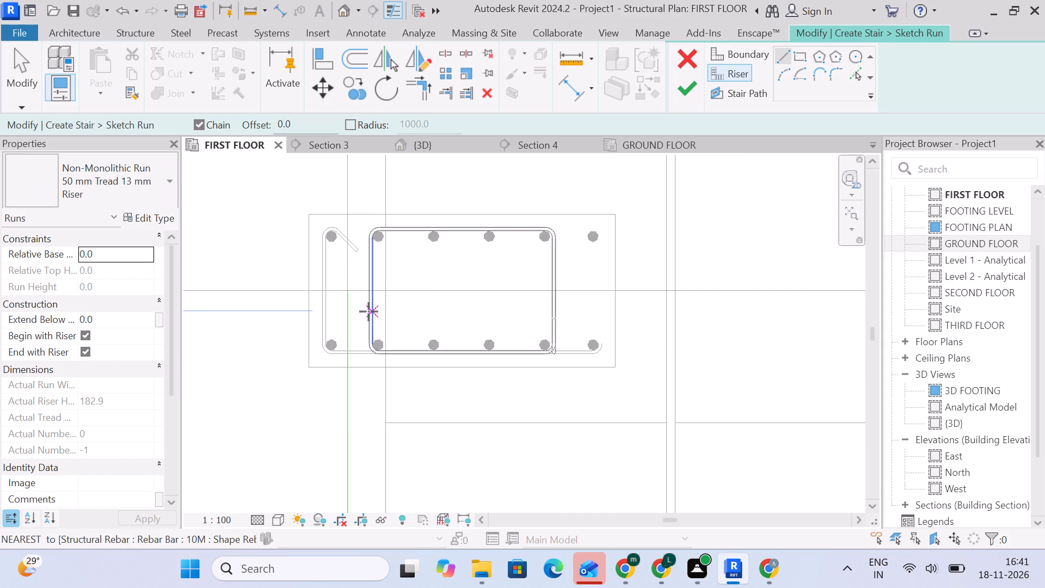
pyautogui.scroll(4, 367, 311)
pyautogui.click(337, 278)
pyautogui.scroll(-5, 760, 285)
pyautogui.moveTo(760, 285); pyautogui.dragTo(407, 273, button='middle')
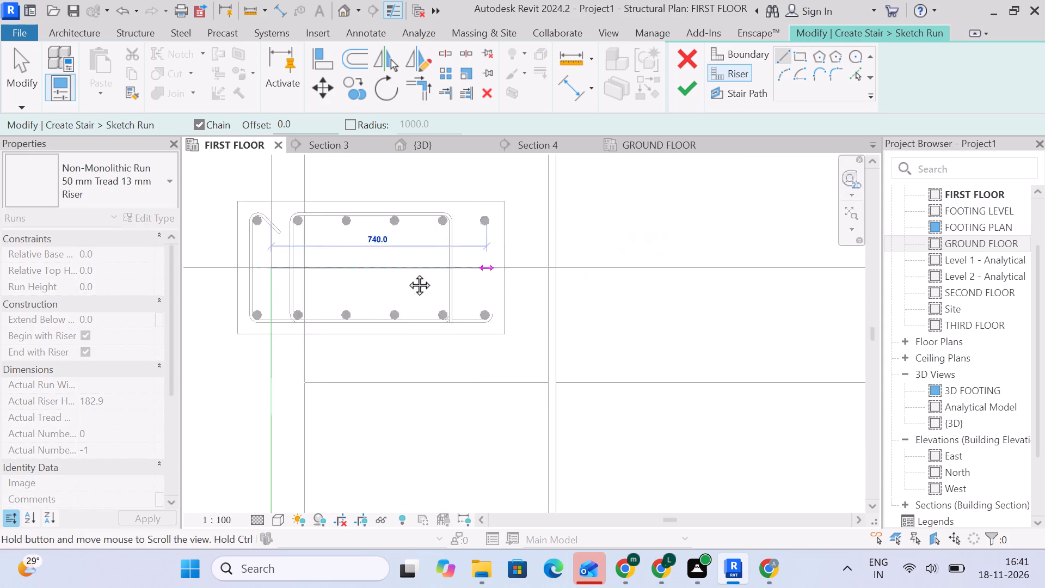
pyautogui.moveTo(407, 273); pyautogui.dragTo(407, 273, button='middle')
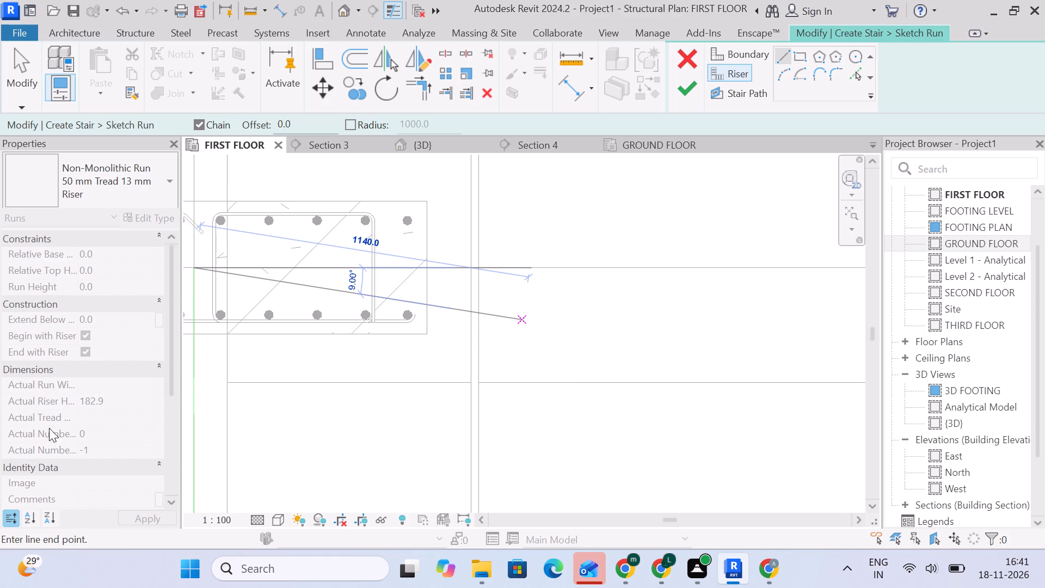
pyautogui.scroll(-9, 611, 324)
pyautogui.moveTo(626, 330); pyautogui.dragTo(543, 332, button='middle')
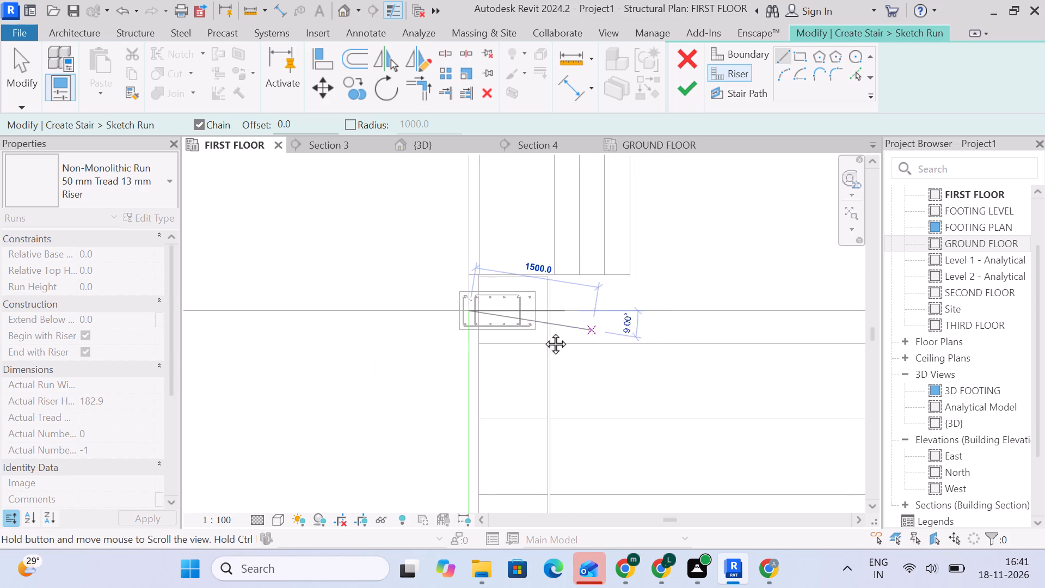
pyautogui.moveTo(543, 332); pyautogui.dragTo(328, 334, button='middle')
pyautogui.scroll(-4, 742, 320)
pyautogui.moveTo(721, 321); pyautogui.dragTo(376, 321, button='middle')
pyautogui.scroll(-3, 669, 264)
pyautogui.moveTo(677, 304); pyautogui.dragTo(437, 307, button='middle')
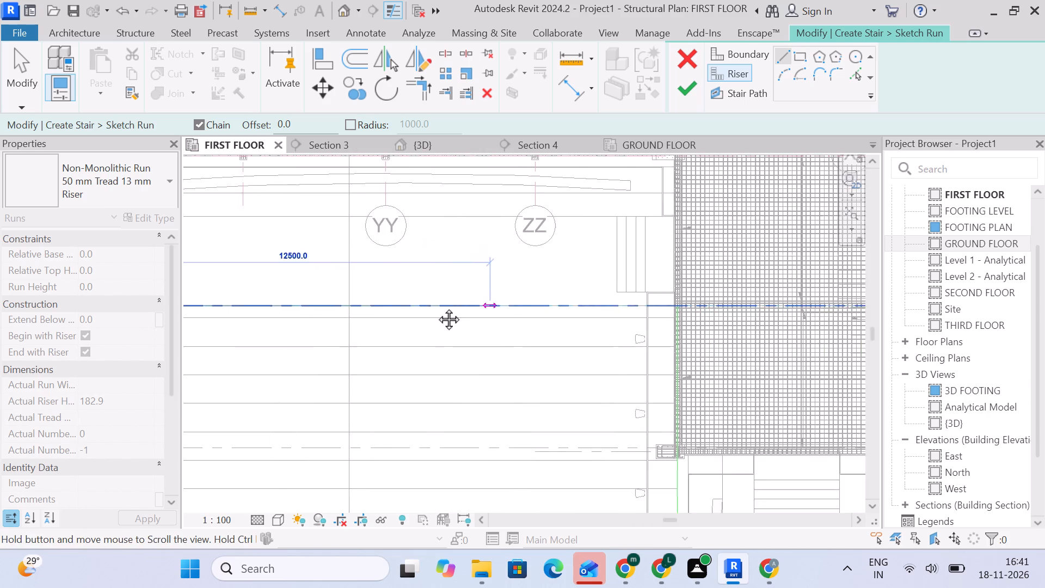
pyautogui.moveTo(437, 307); pyautogui.dragTo(429, 307, button='middle')
pyautogui.scroll(11, 569, 308)
pyautogui.scroll(5, 677, 306)
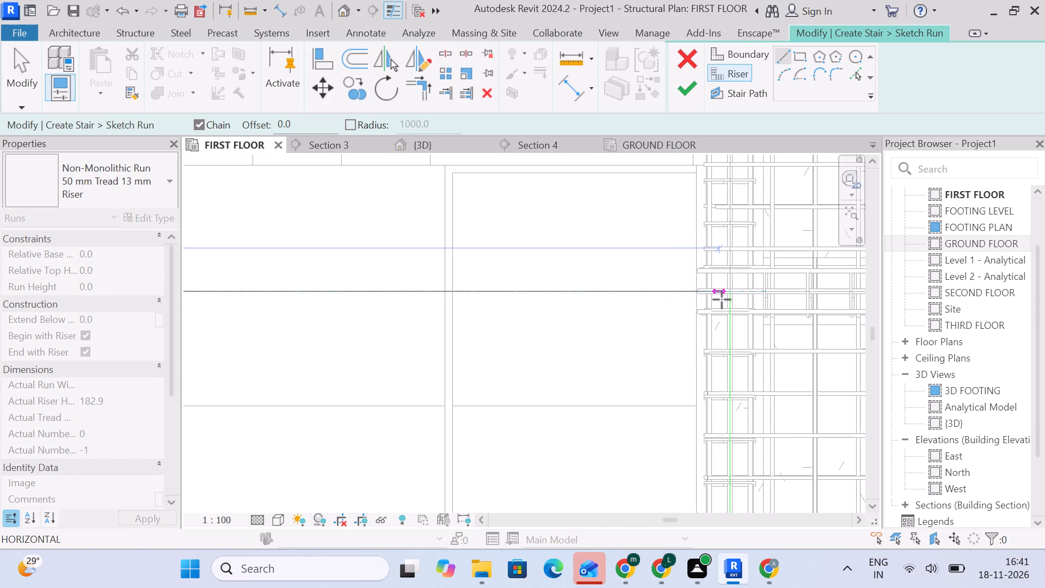
pyautogui.scroll(4, 722, 298)
pyautogui.click(734, 285)
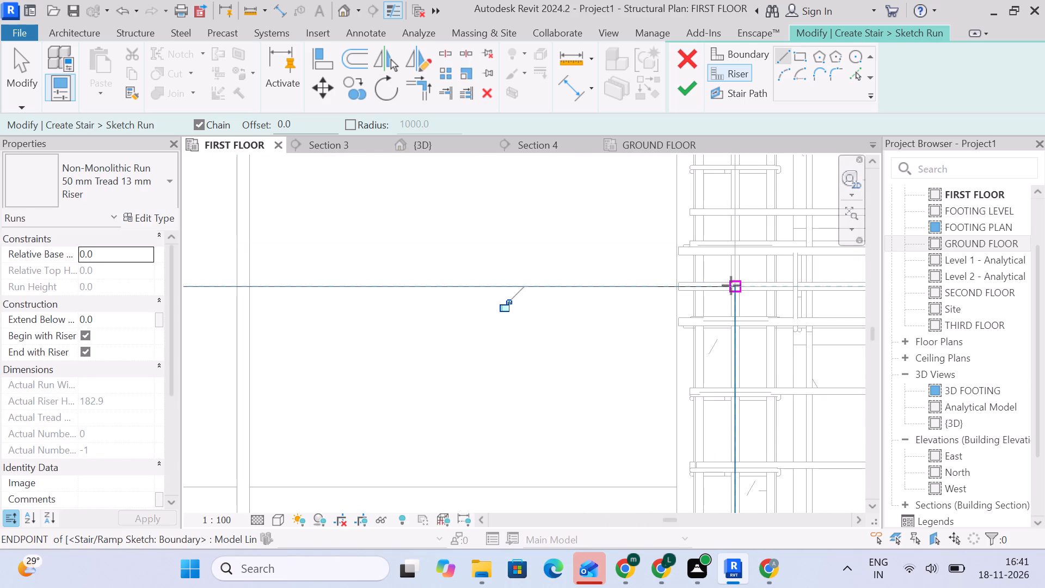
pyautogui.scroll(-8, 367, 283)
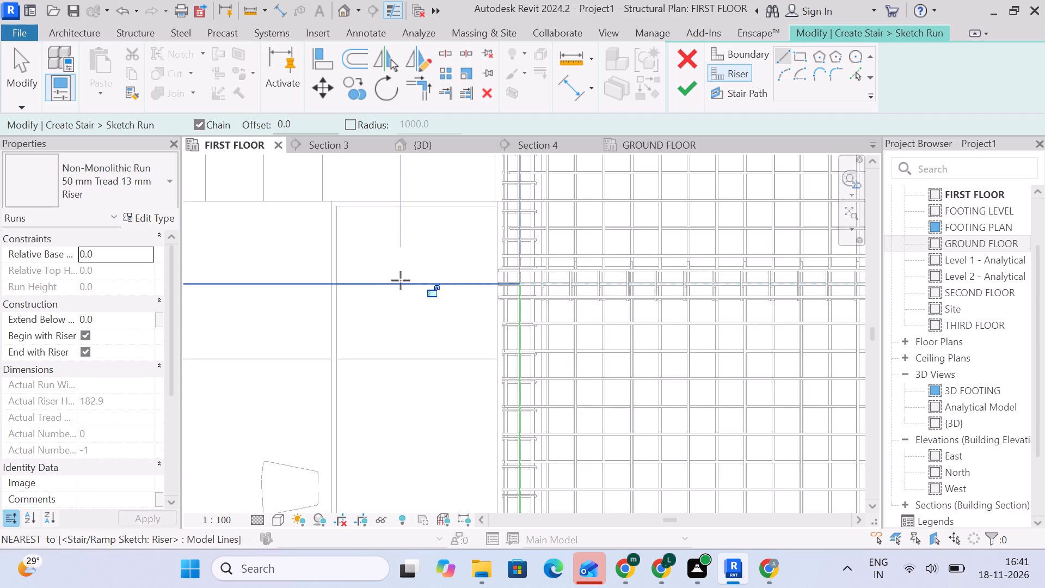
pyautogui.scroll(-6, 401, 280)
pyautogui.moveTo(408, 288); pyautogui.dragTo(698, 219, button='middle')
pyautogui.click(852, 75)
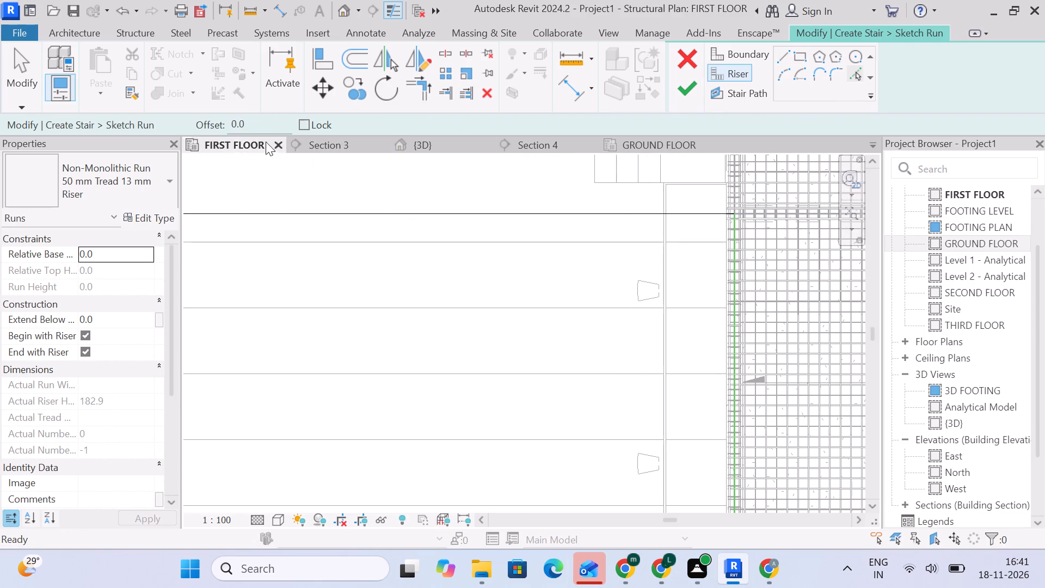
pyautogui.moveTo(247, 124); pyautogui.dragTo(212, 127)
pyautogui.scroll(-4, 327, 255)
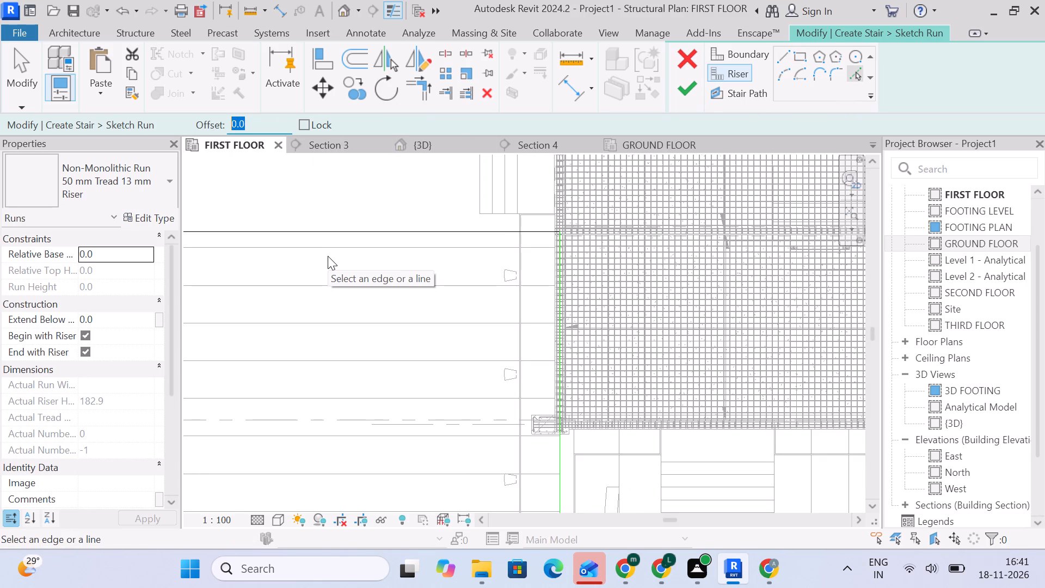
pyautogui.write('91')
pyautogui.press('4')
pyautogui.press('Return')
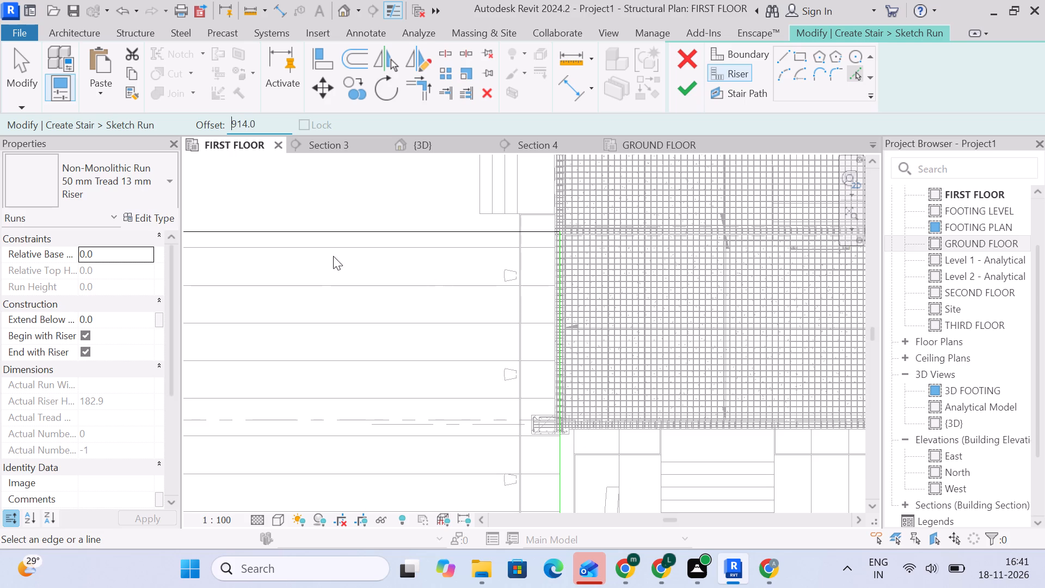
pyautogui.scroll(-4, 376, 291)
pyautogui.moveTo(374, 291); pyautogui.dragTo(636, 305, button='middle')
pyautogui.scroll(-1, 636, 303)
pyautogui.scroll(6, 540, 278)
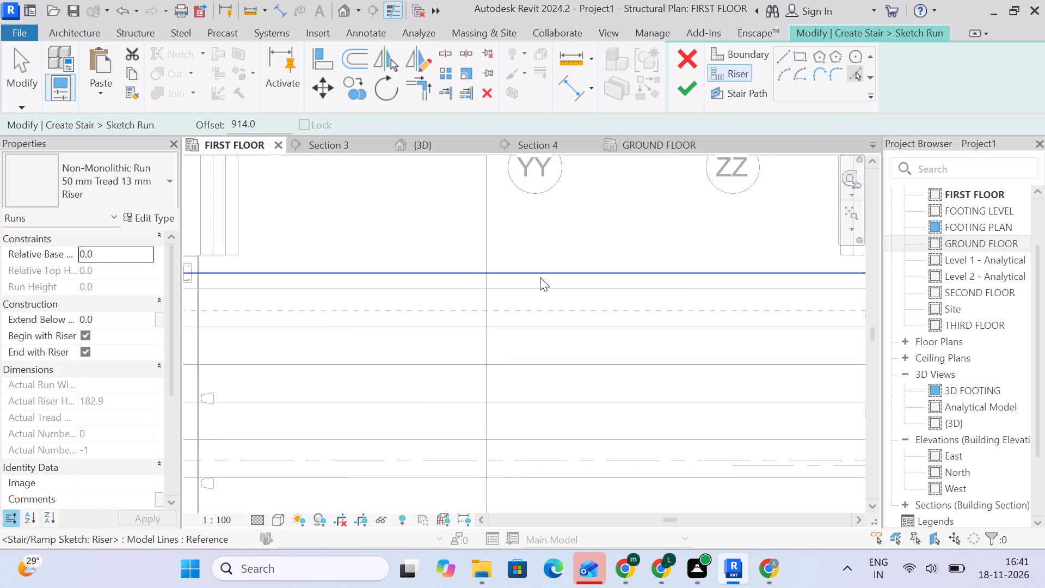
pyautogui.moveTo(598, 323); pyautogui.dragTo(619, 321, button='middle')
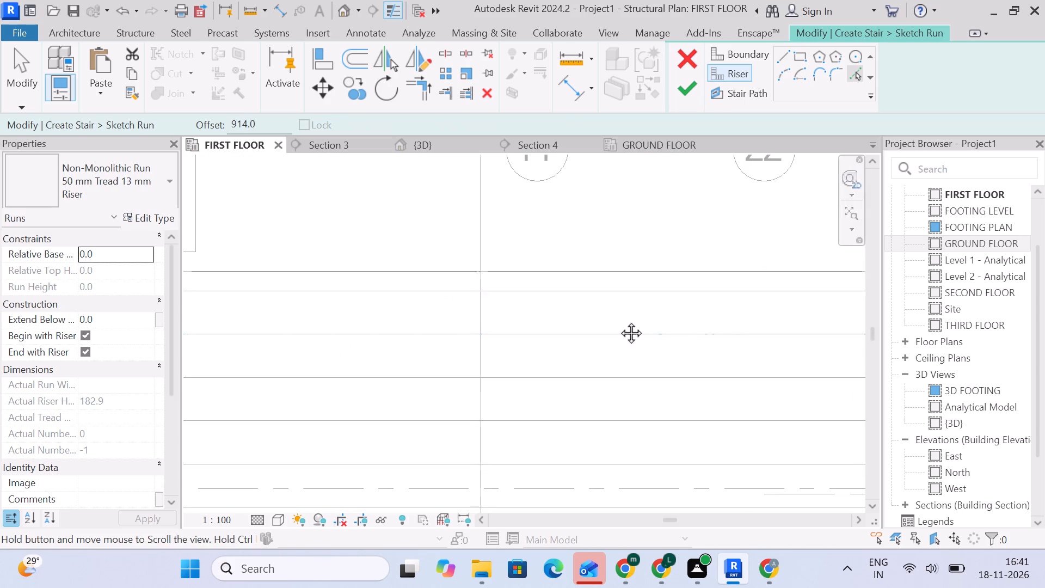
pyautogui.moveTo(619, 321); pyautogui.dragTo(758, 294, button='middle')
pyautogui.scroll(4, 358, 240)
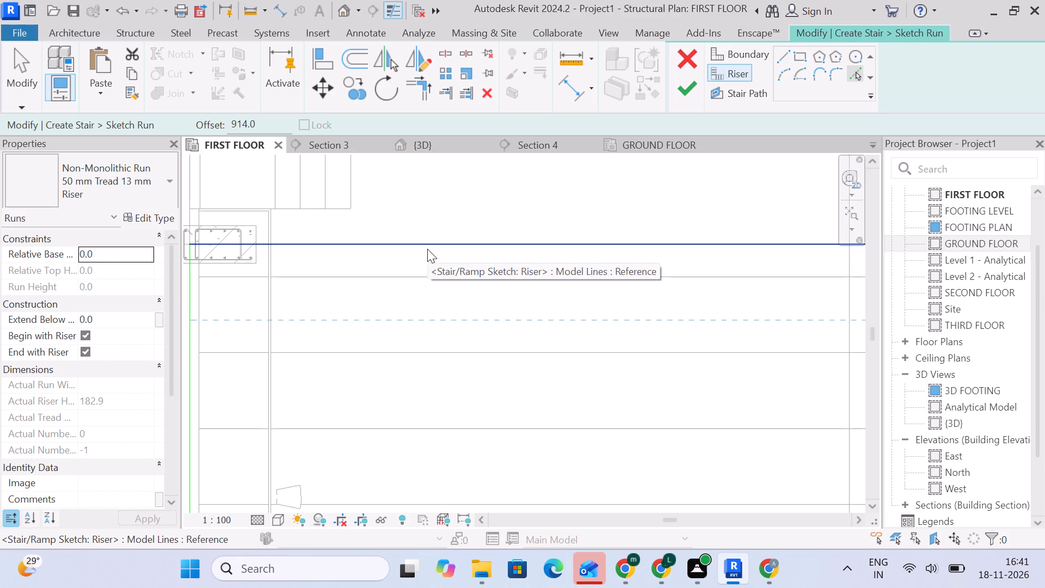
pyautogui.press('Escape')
# Move the riser line south to about 394 mm from the northwest column's centreline.
pyautogui.scroll(-5, 428, 250)
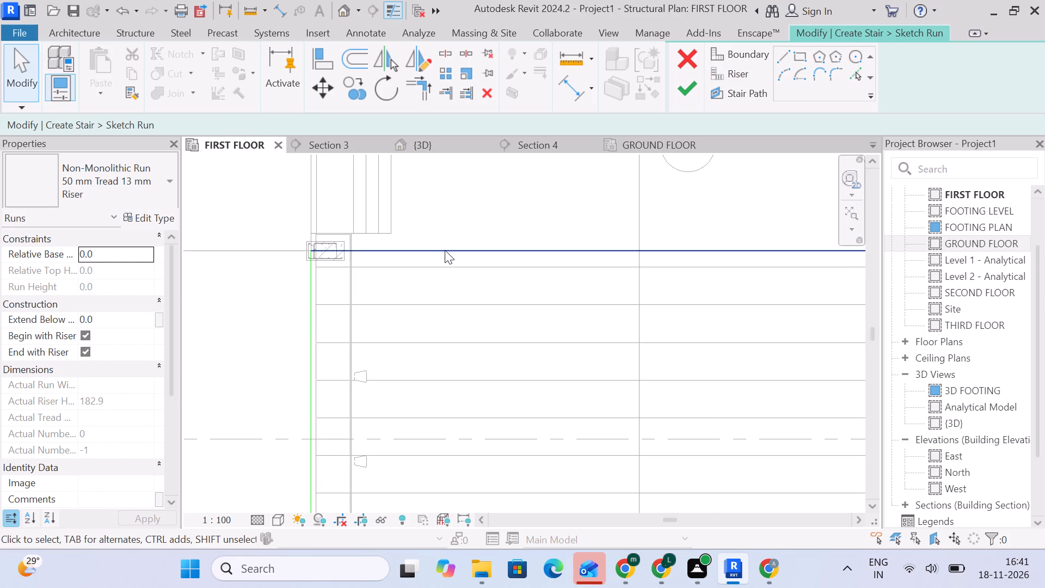
pyautogui.scroll(-5, 488, 284)
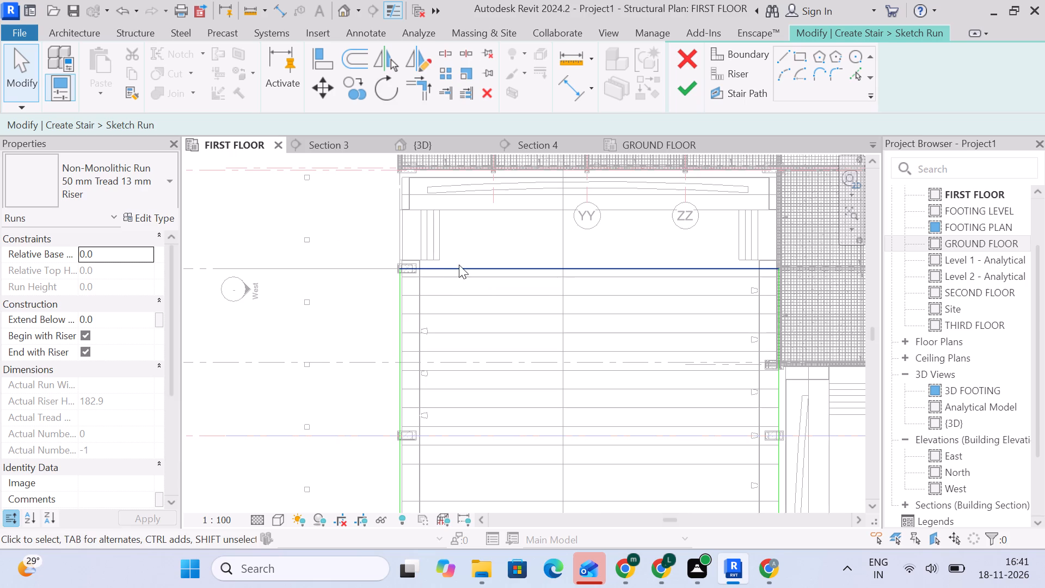
pyautogui.scroll(5, 462, 264)
pyautogui.click(485, 275)
pyautogui.moveTo(485, 268); pyautogui.dragTo(489, 289)
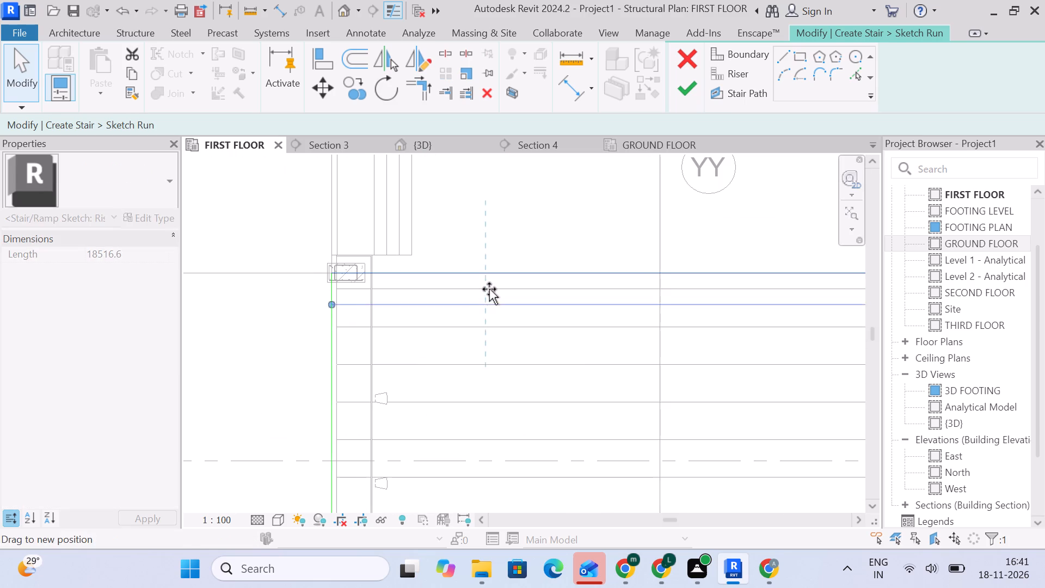
pyautogui.moveTo(489, 289); pyautogui.dragTo(489, 285)
pyautogui.scroll(10, 297, 270)
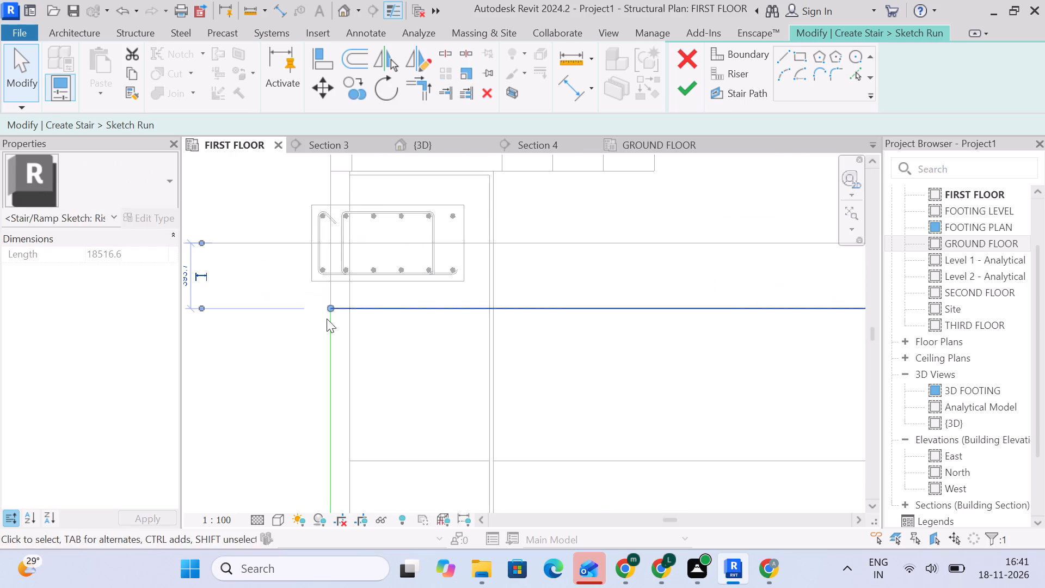
pyautogui.scroll(-4, 390, 334)
pyautogui.moveTo(521, 370); pyautogui.dragTo(481, 350, button='middle')
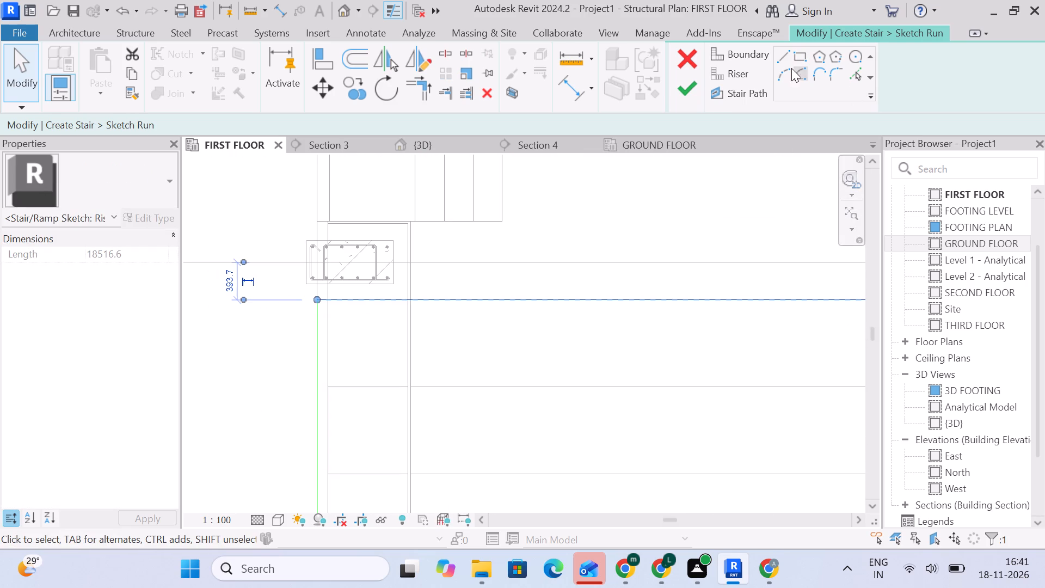
# Create three riser lines from picked lines at successive 914 mm offsets, working south from the northernmost riser.
pyautogui.click(730, 73)
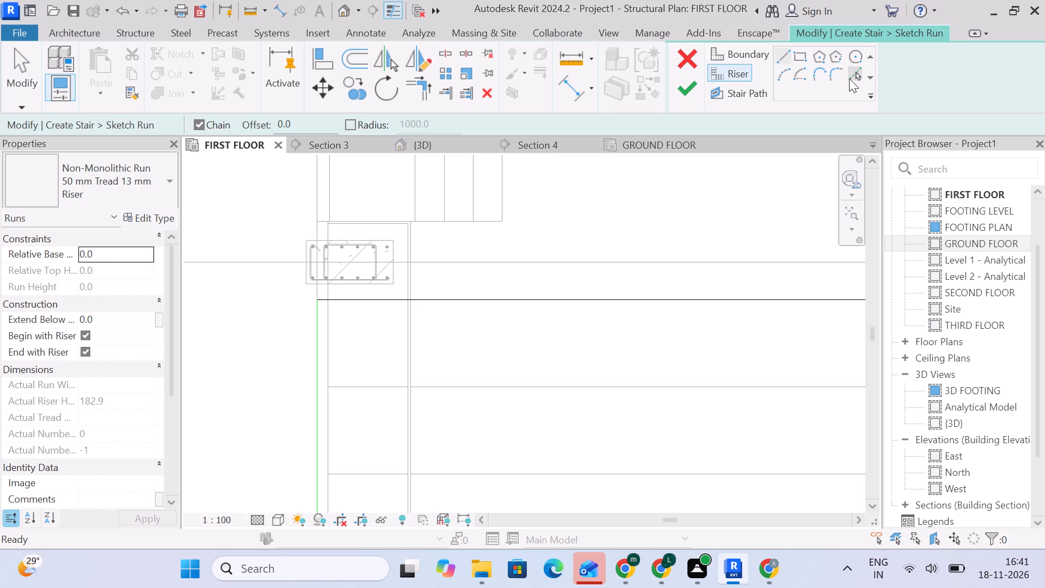
pyautogui.click(865, 78)
pyautogui.click(859, 79)
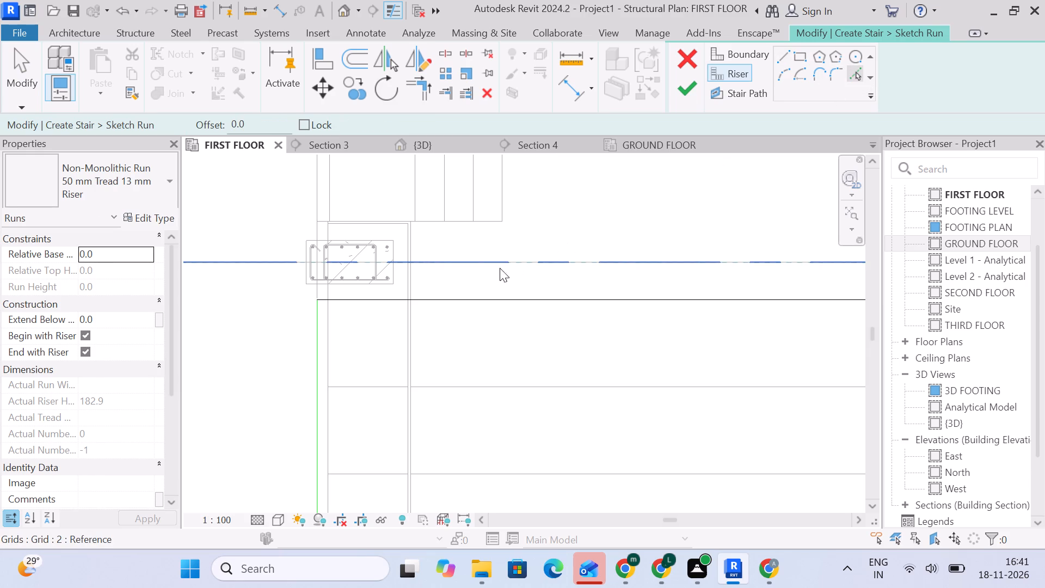
pyautogui.moveTo(273, 127); pyautogui.dragTo(103, 127)
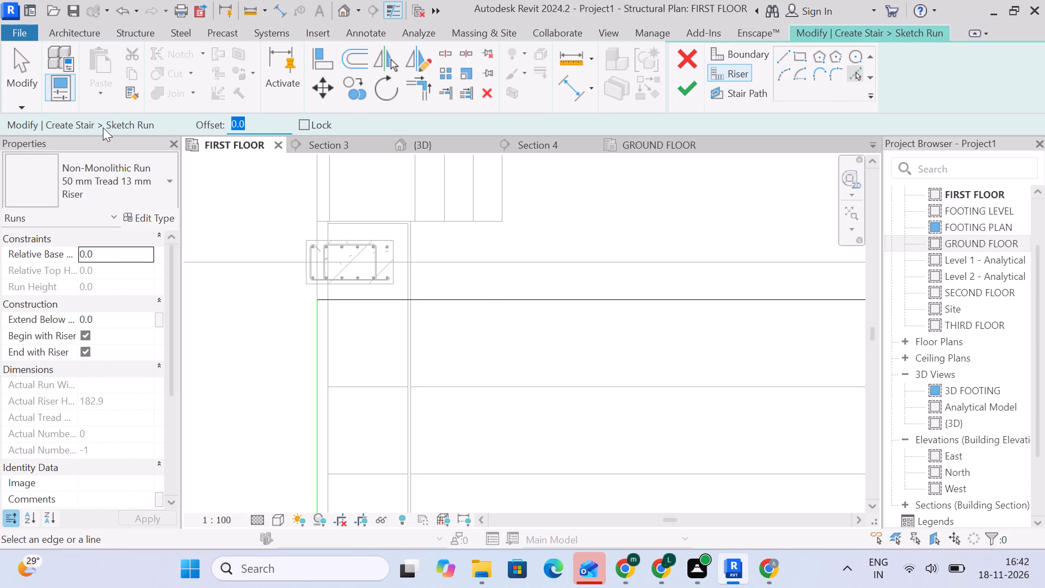
pyautogui.write('914')
pyautogui.press('Return')
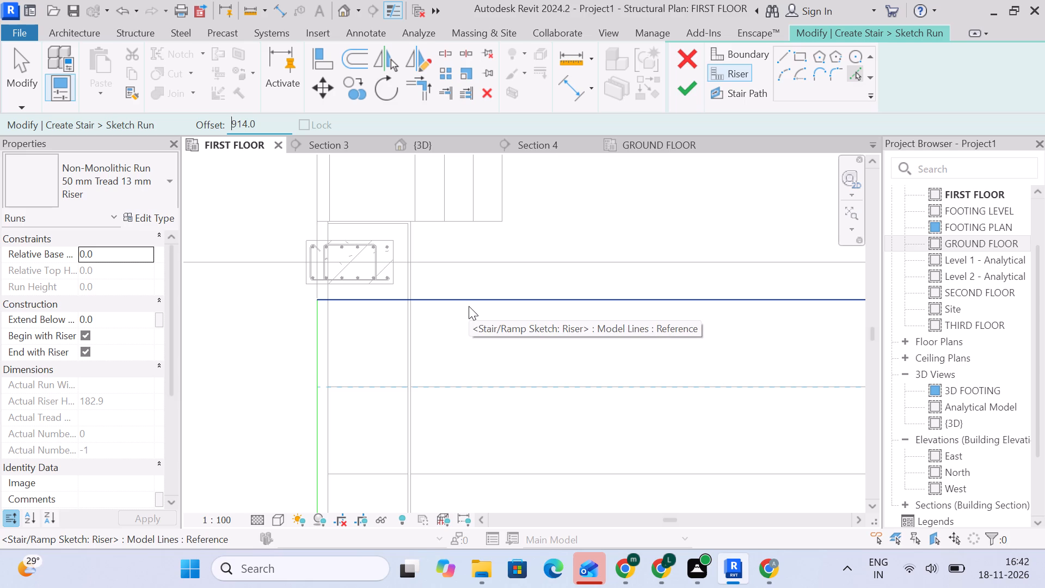
pyautogui.click(469, 306)
pyautogui.scroll(-3, 506, 397)
pyautogui.moveTo(507, 406); pyautogui.dragTo(397, 246, button='middle')
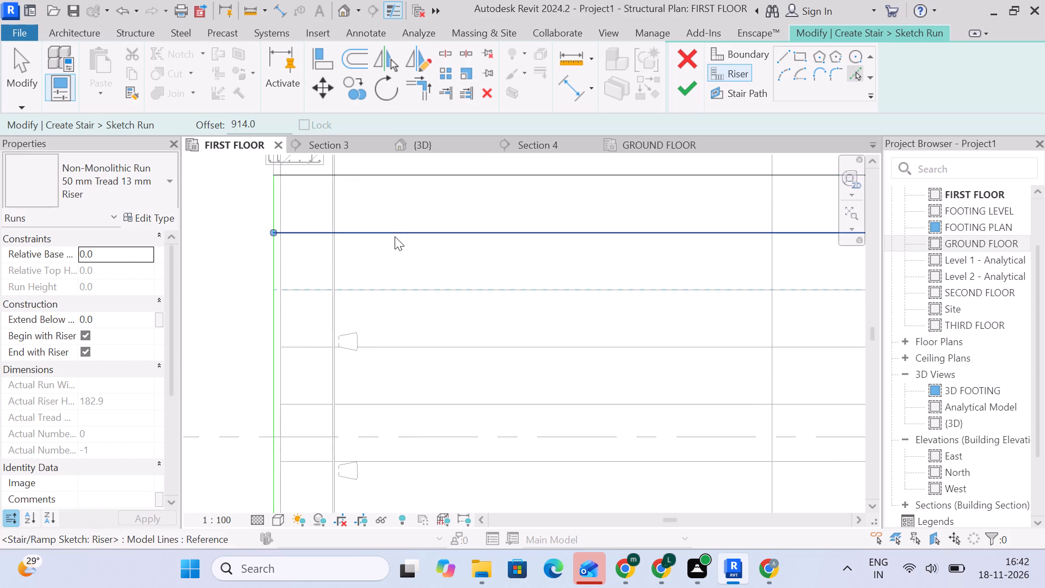
pyautogui.scroll(6, 395, 236)
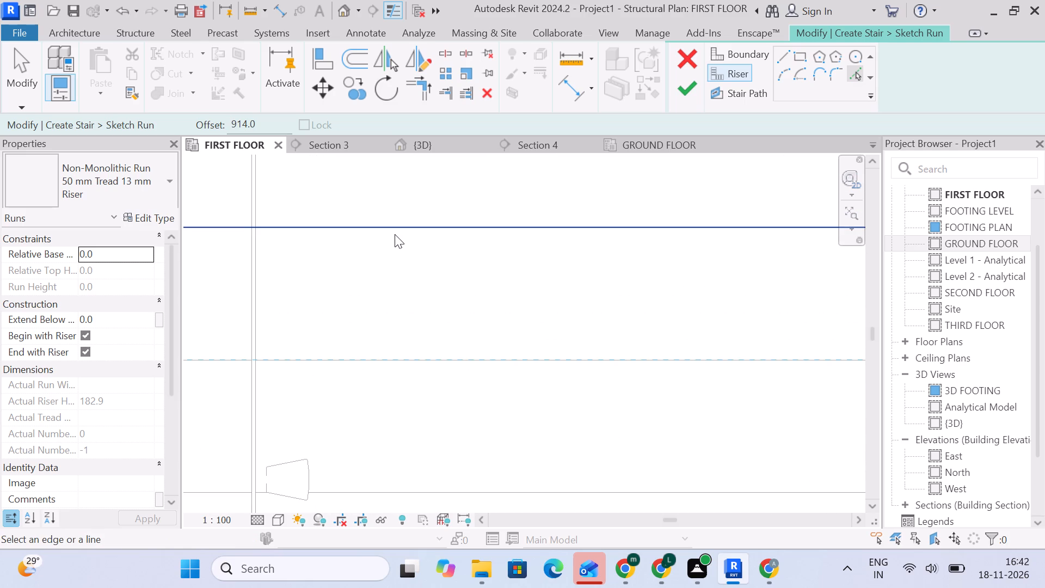
pyautogui.click(395, 234)
pyautogui.click(407, 365)
# Add three more riser lines southward, each offset 914 mm from the previous riser.
pyautogui.scroll(-1, 437, 407)
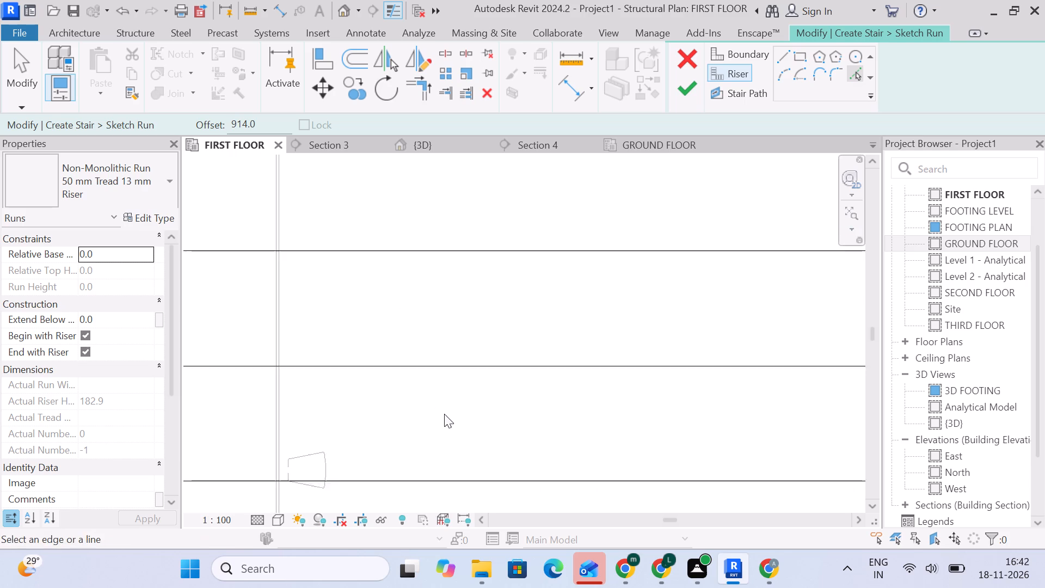
pyautogui.scroll(-2, 444, 414)
pyautogui.moveTo(449, 416); pyautogui.dragTo(488, 250, button='middle')
pyautogui.moveTo(555, 359); pyautogui.dragTo(481, 321, button='middle')
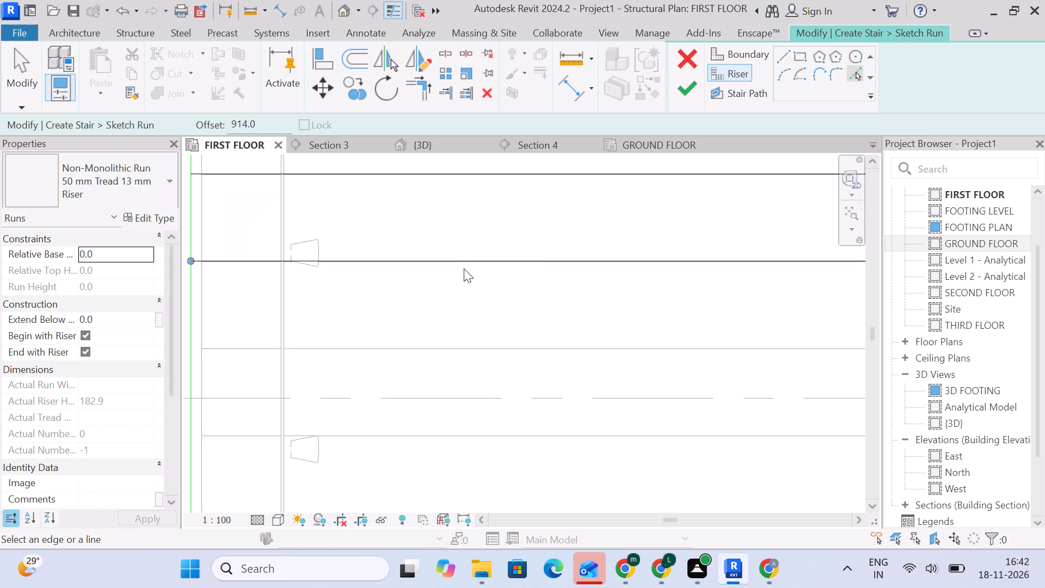
pyautogui.click(462, 262)
pyautogui.moveTo(469, 394); pyautogui.dragTo(393, 296, button='middle')
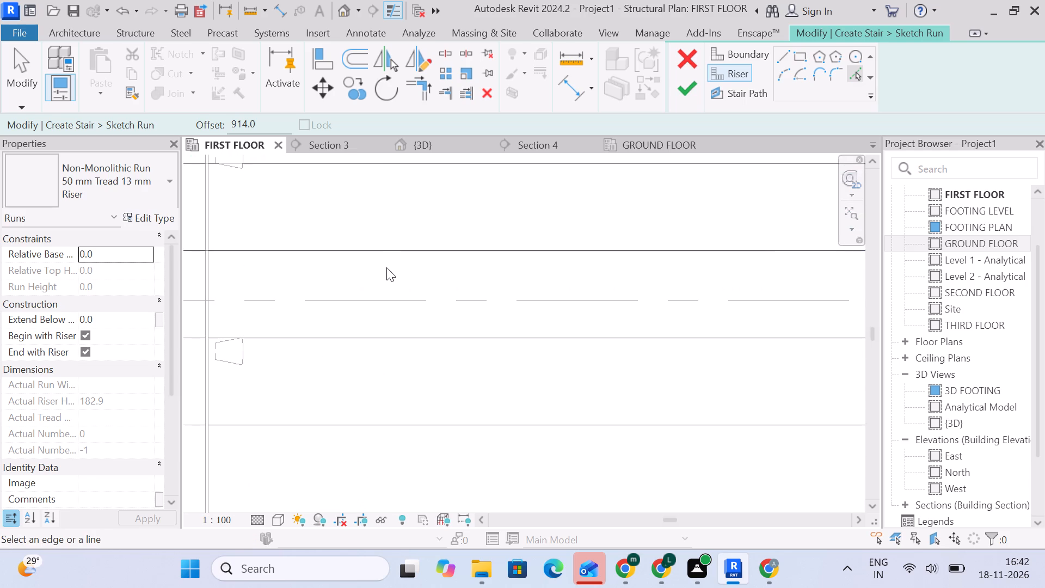
pyautogui.click(1021, 28)
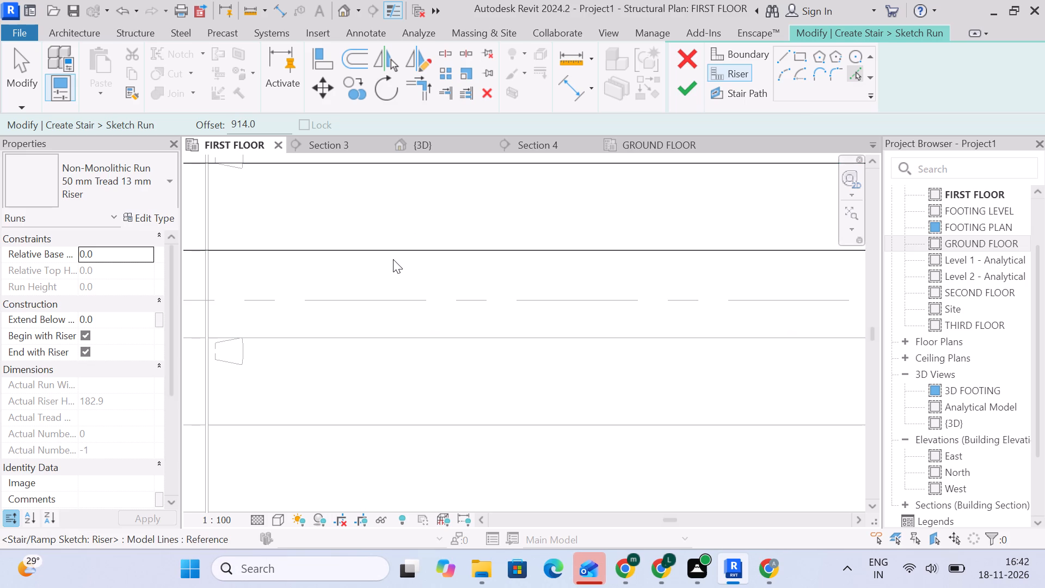
pyautogui.click(367, 254)
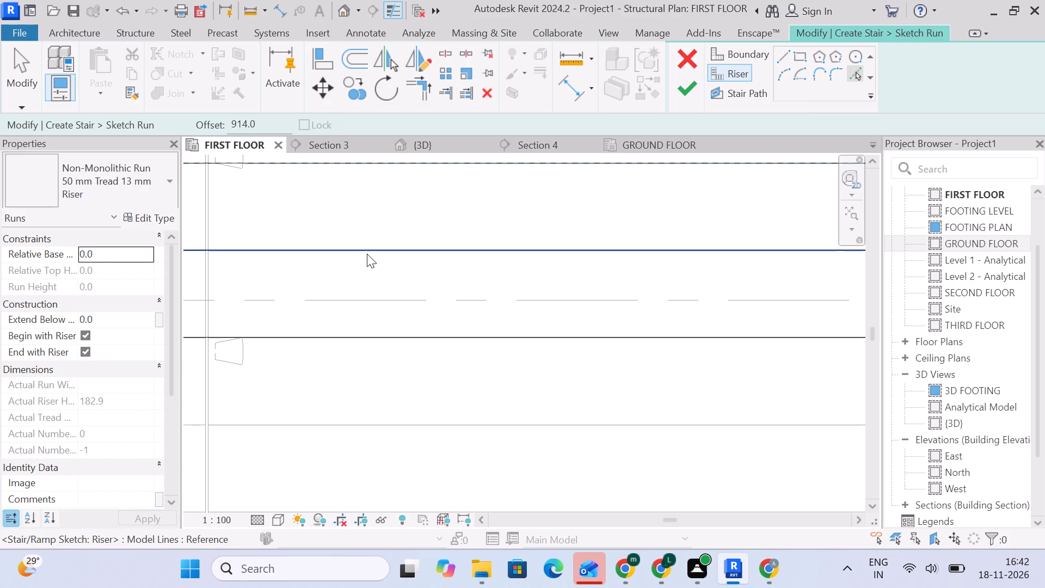
pyautogui.click(372, 342)
# Add four more riser lines at 914 mm offsets, continuing south past Grid c.
pyautogui.moveTo(401, 439); pyautogui.dragTo(393, 253, button='middle')
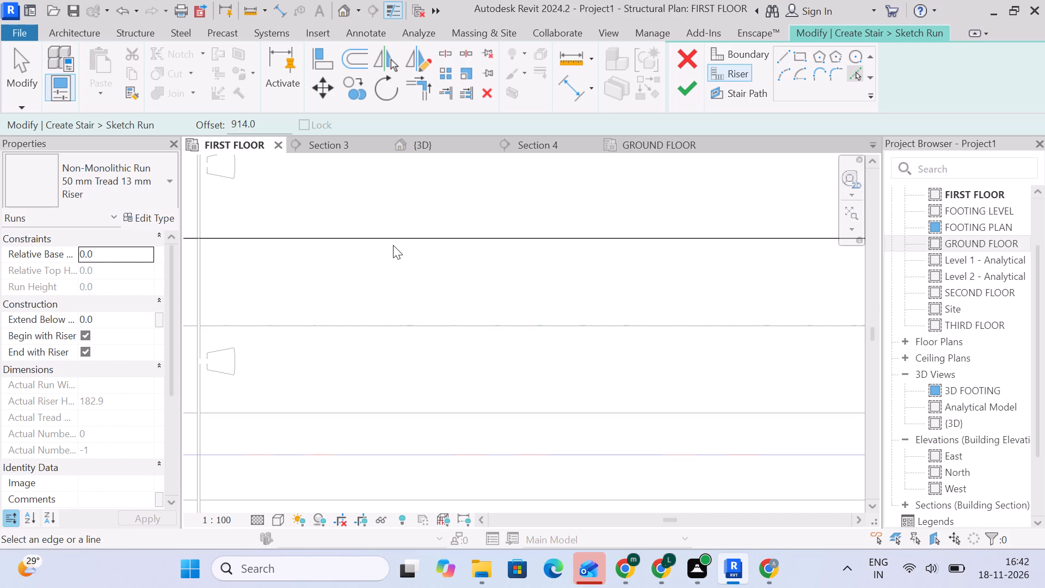
pyautogui.click(393, 242)
pyautogui.moveTo(387, 363); pyautogui.dragTo(384, 252, button='middle')
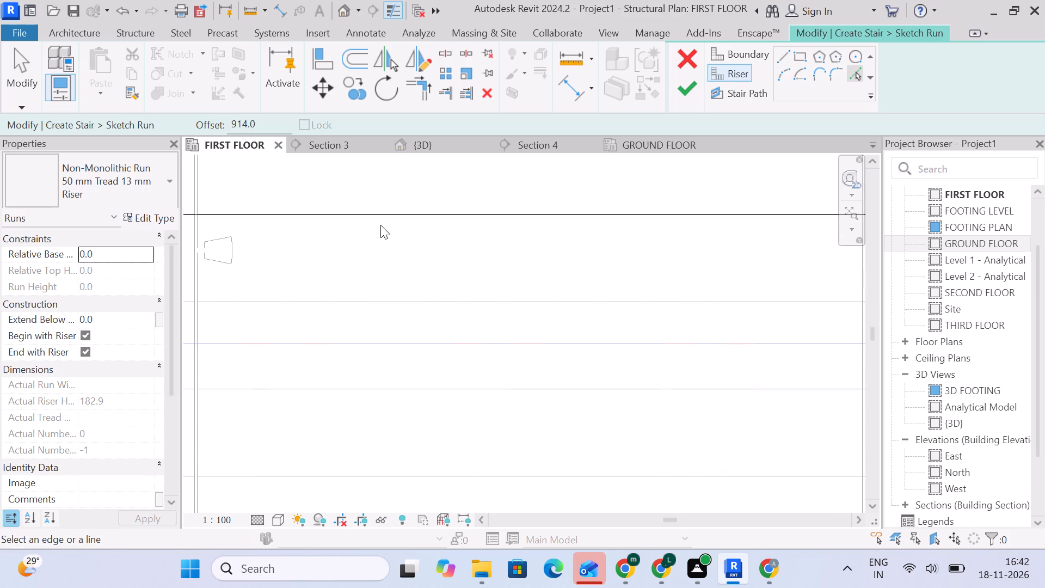
pyautogui.click(380, 220)
pyautogui.click(386, 304)
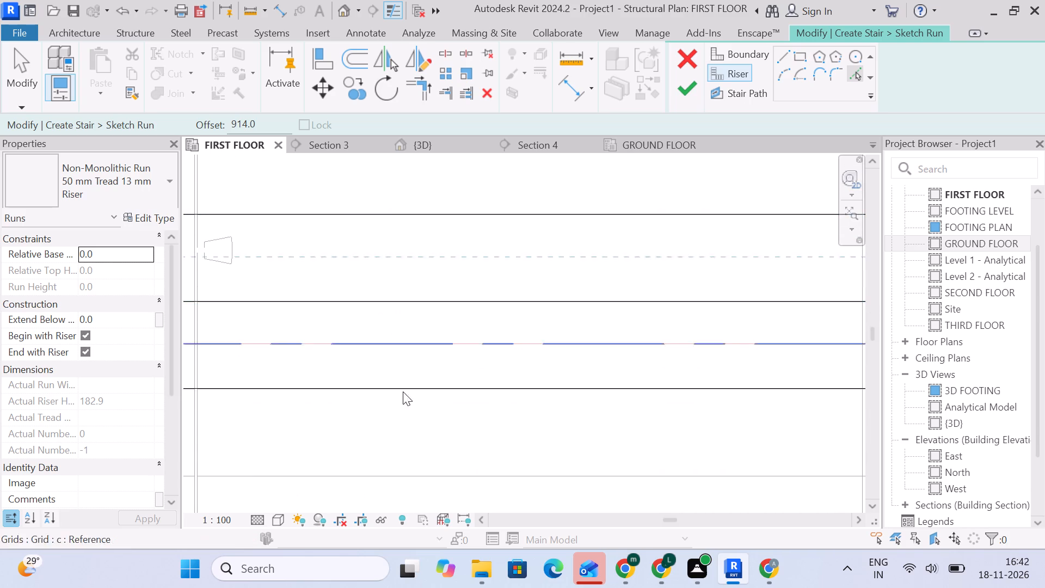
pyautogui.moveTo(405, 442); pyautogui.dragTo(402, 302, button='middle')
pyautogui.click(405, 253)
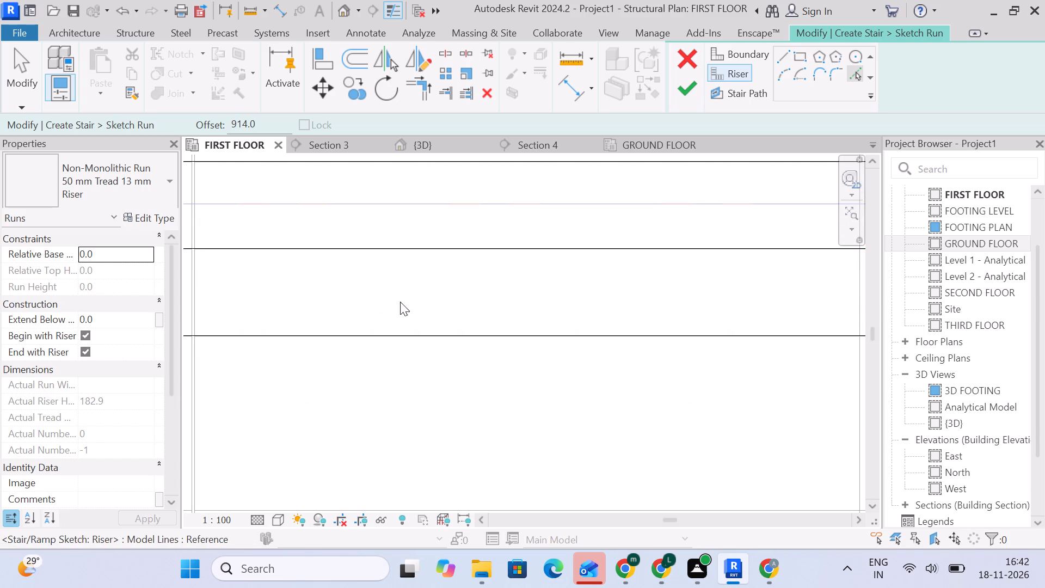
# Set the riser pick offset to 0 and trace five successive step edges of the linked theater model south of the offset risers.
pyautogui.moveTo(398, 417); pyautogui.dragTo(409, 285, button='middle')
pyautogui.scroll(-3, 406, 372)
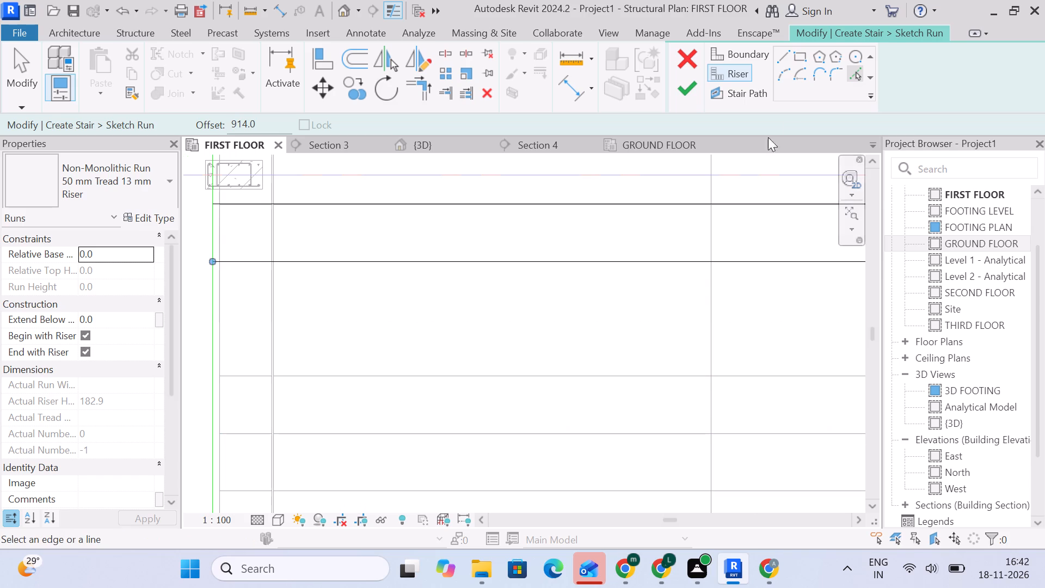
pyautogui.moveTo(266, 126); pyautogui.dragTo(231, 130)
pyautogui.moveTo(231, 130); pyautogui.dragTo(215, 130)
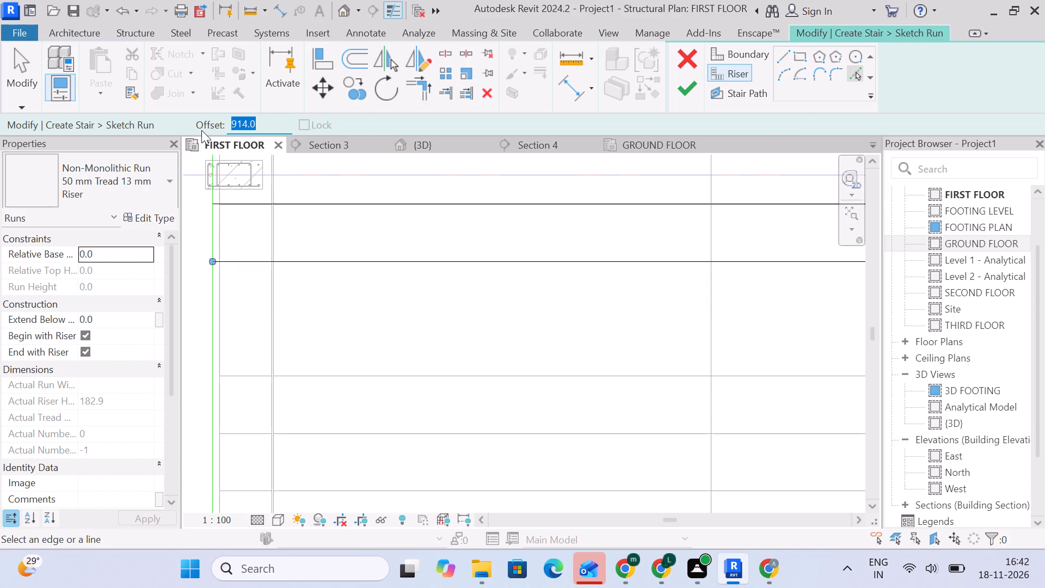
pyautogui.press('0')
pyautogui.press('Return')
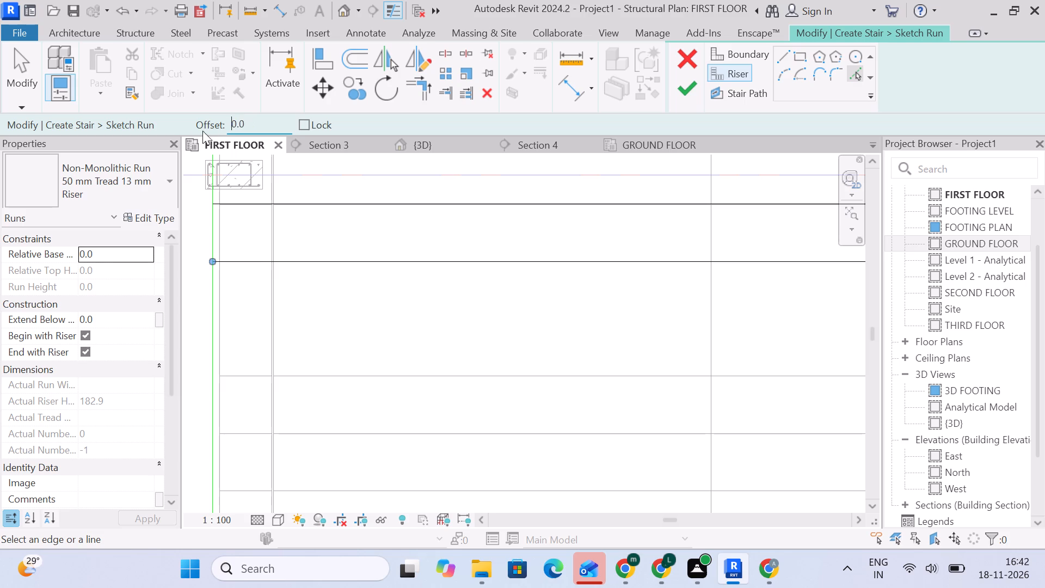
pyautogui.click(383, 379)
pyautogui.scroll(-3, 457, 395)
pyautogui.moveTo(447, 378); pyautogui.dragTo(427, 266, button='middle')
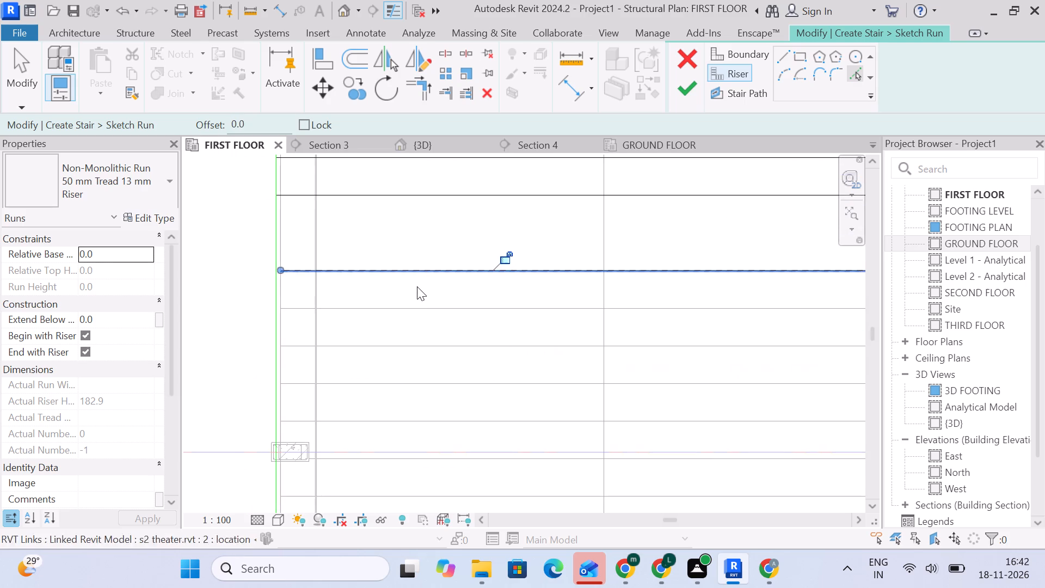
pyautogui.click(423, 313)
pyautogui.click(414, 350)
pyautogui.click(407, 384)
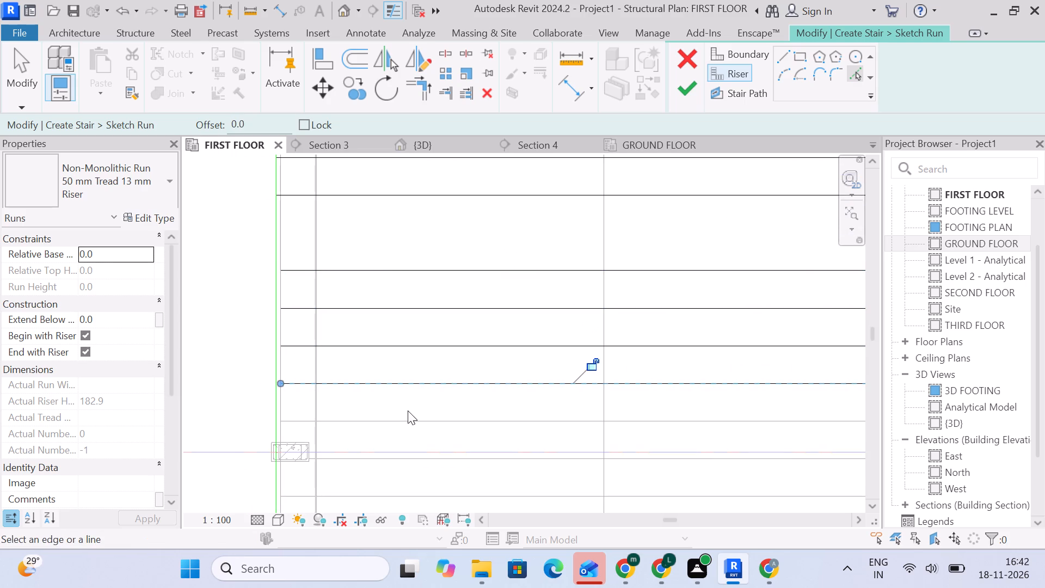
pyautogui.click(405, 418)
# Create riser lines on four more linked step edges, continuing south with zero offset.
pyautogui.moveTo(409, 389); pyautogui.dragTo(359, 217, button='middle')
pyautogui.scroll(4, 376, 271)
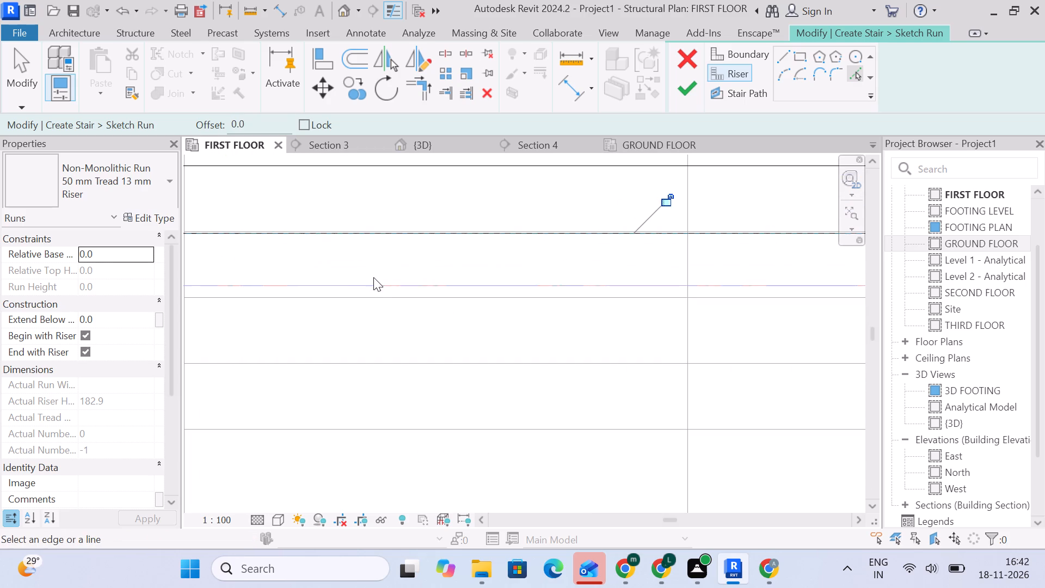
pyautogui.click(372, 298)
pyautogui.click(395, 364)
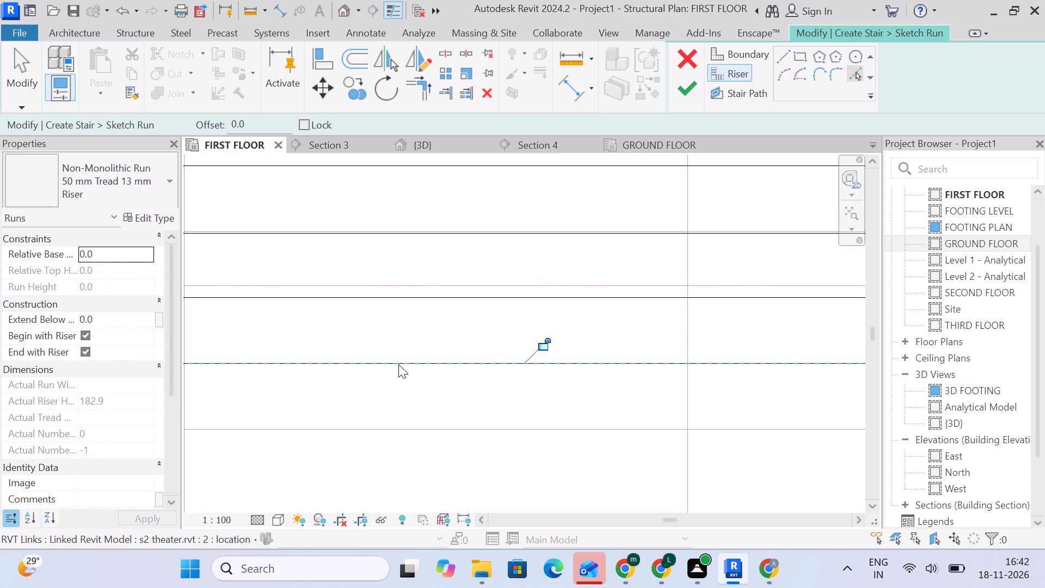
pyautogui.moveTo(417, 370); pyautogui.dragTo(445, 268, button='middle')
pyautogui.click(423, 342)
pyautogui.click(427, 329)
pyautogui.scroll(-2, 438, 371)
pyautogui.moveTo(434, 371); pyautogui.dragTo(370, 240, button='middle')
pyautogui.click(381, 306)
# Create risers on the next four linked step edges, ending at the last solid edge before the dotted slab area.
pyautogui.moveTo(397, 350); pyautogui.dragTo(380, 267, button='middle')
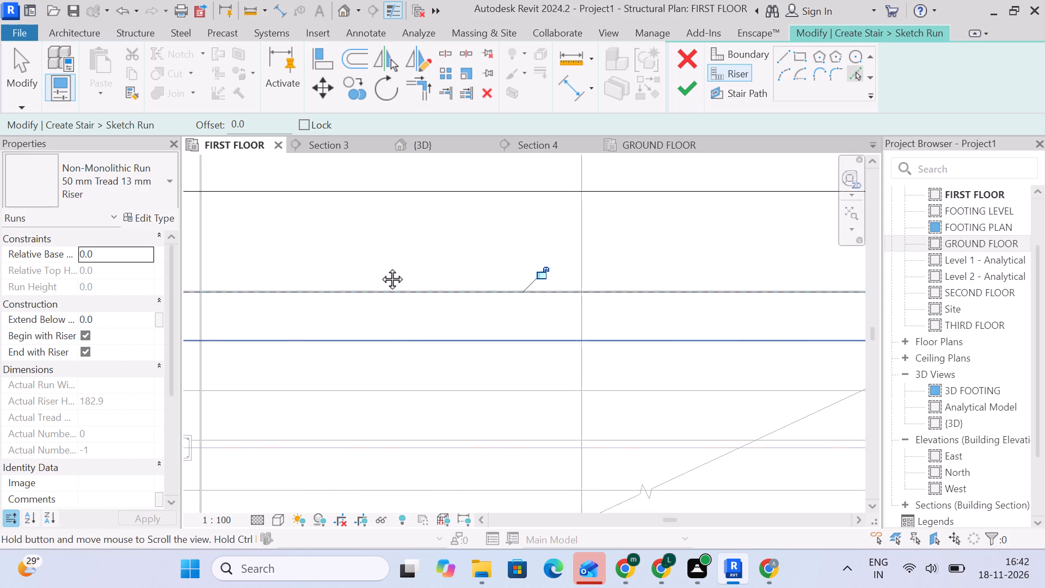
pyautogui.moveTo(380, 267); pyautogui.dragTo(377, 259, button='middle')
pyautogui.click(376, 266)
pyautogui.click(378, 315)
pyautogui.moveTo(386, 336); pyautogui.dragTo(385, 315, button='middle')
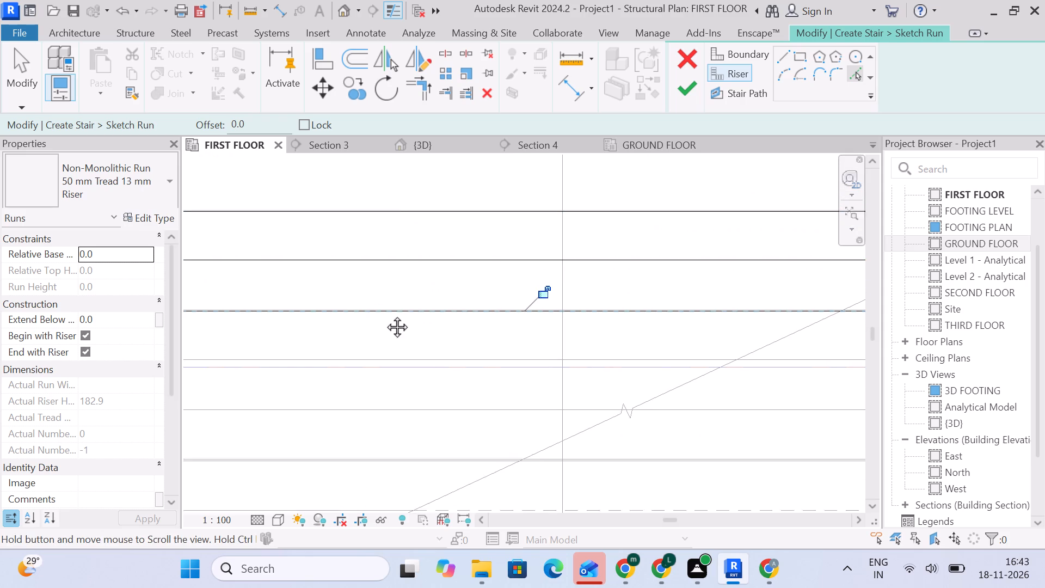
pyautogui.moveTo(385, 315); pyautogui.dragTo(377, 253, button='middle')
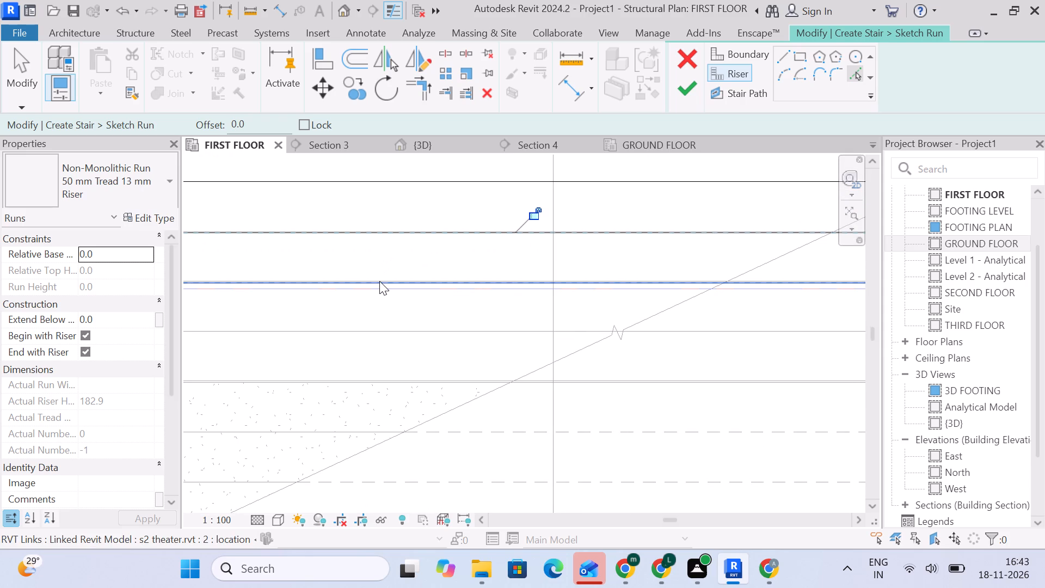
pyautogui.click(379, 281)
pyautogui.click(376, 333)
pyautogui.moveTo(377, 323); pyautogui.dragTo(361, 252, button='middle')
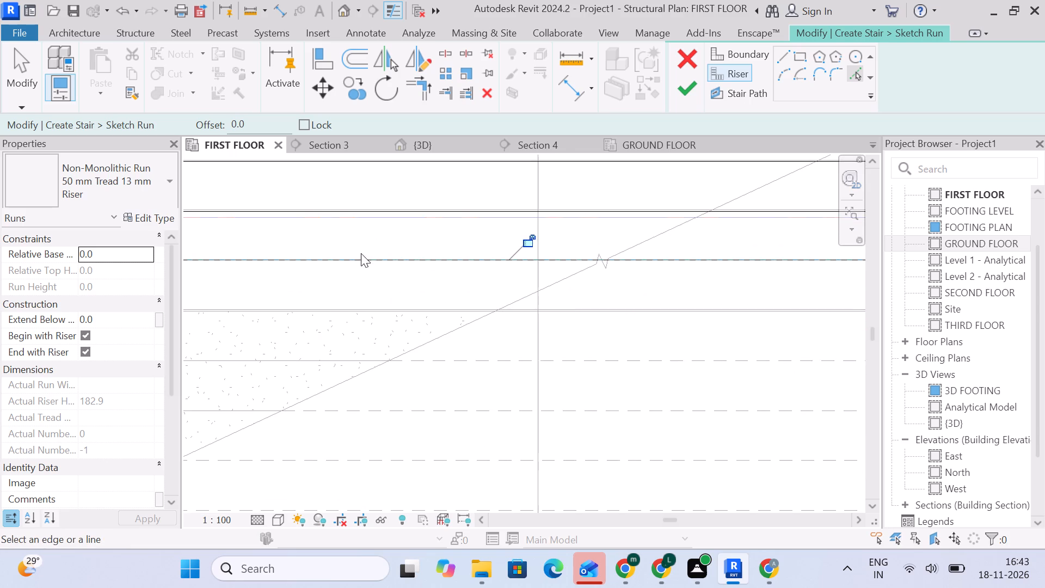
# Examine the doubled linked step edge at the dotted slab area and where it meets the Grid B boundary.
pyautogui.scroll(12, 369, 308)
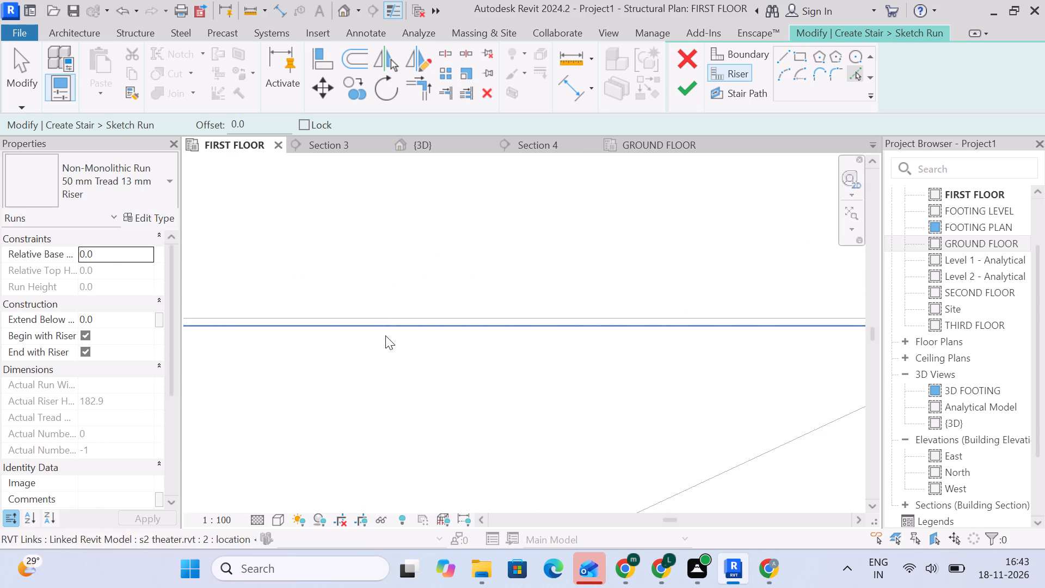
pyautogui.scroll(-18, 386, 337)
pyautogui.moveTo(398, 343); pyautogui.dragTo(477, 341, button='middle')
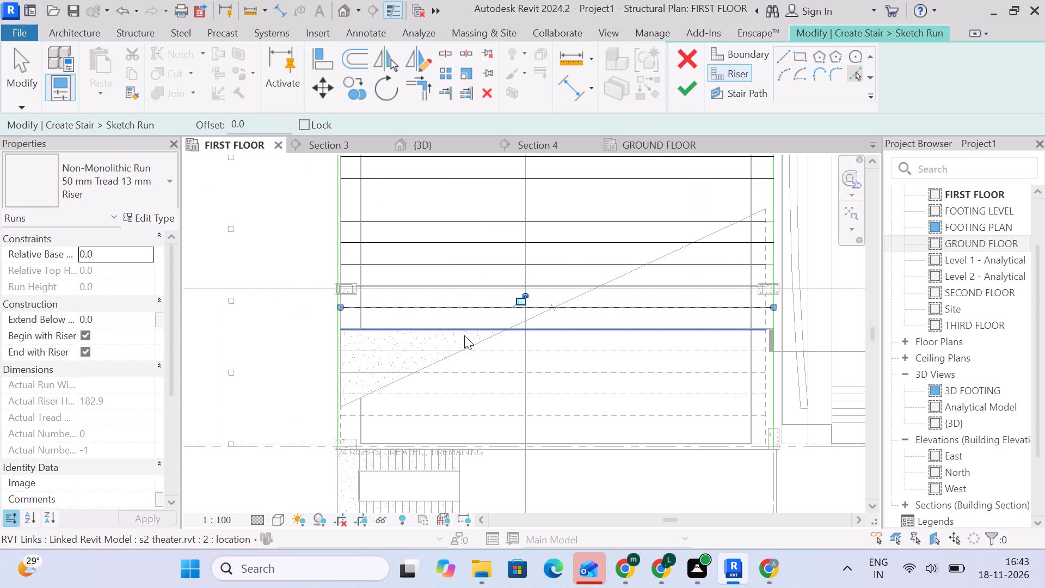
pyautogui.scroll(6, 726, 344)
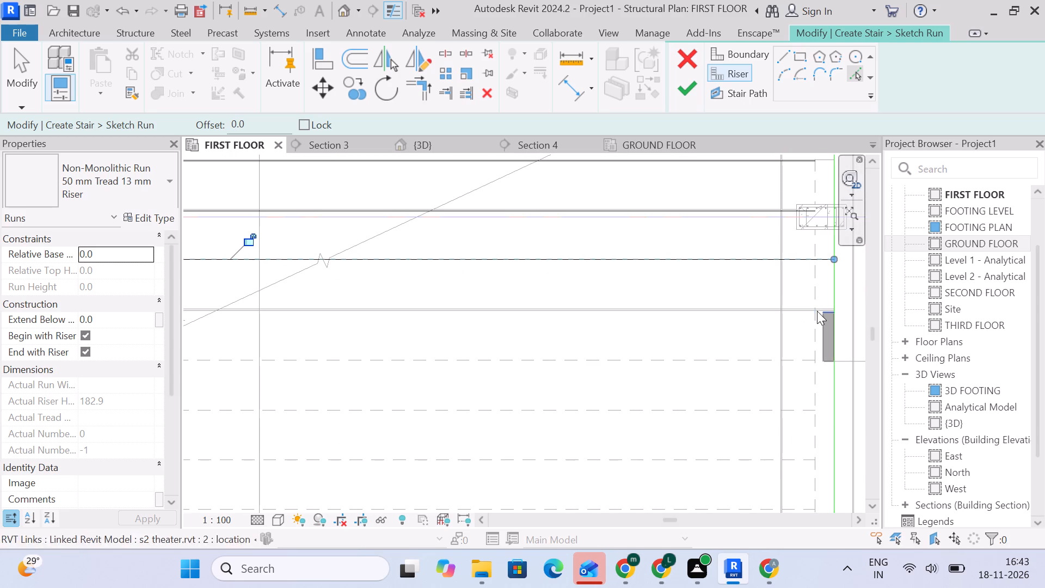
pyautogui.scroll(10, 816, 312)
pyautogui.moveTo(696, 303); pyautogui.dragTo(637, 271, button='middle')
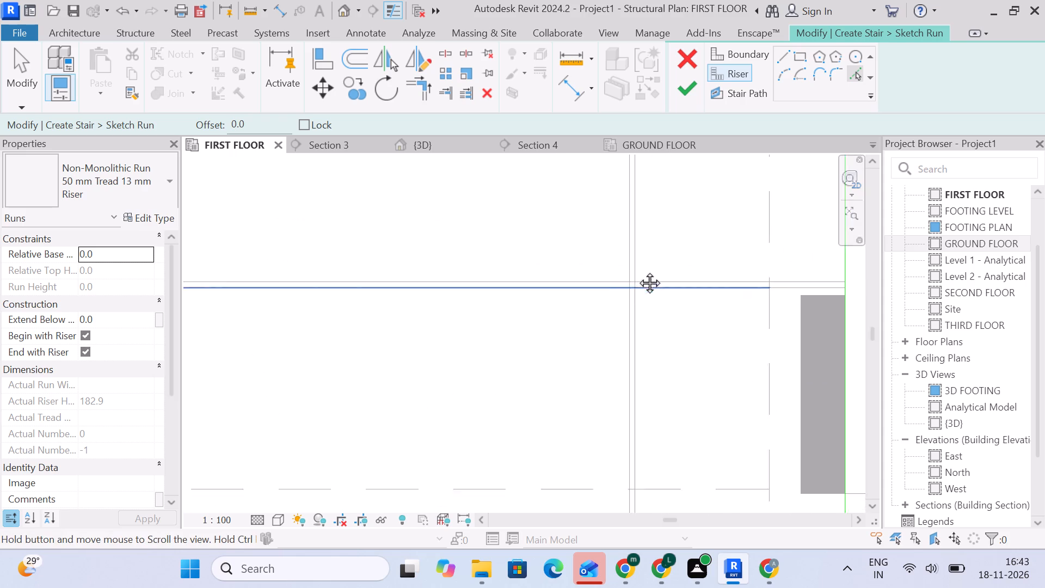
pyautogui.moveTo(637, 271); pyautogui.dragTo(579, 237, button='middle')
pyautogui.scroll(-9, 582, 225)
pyautogui.moveTo(496, 262); pyautogui.dragTo(728, 262, button='middle')
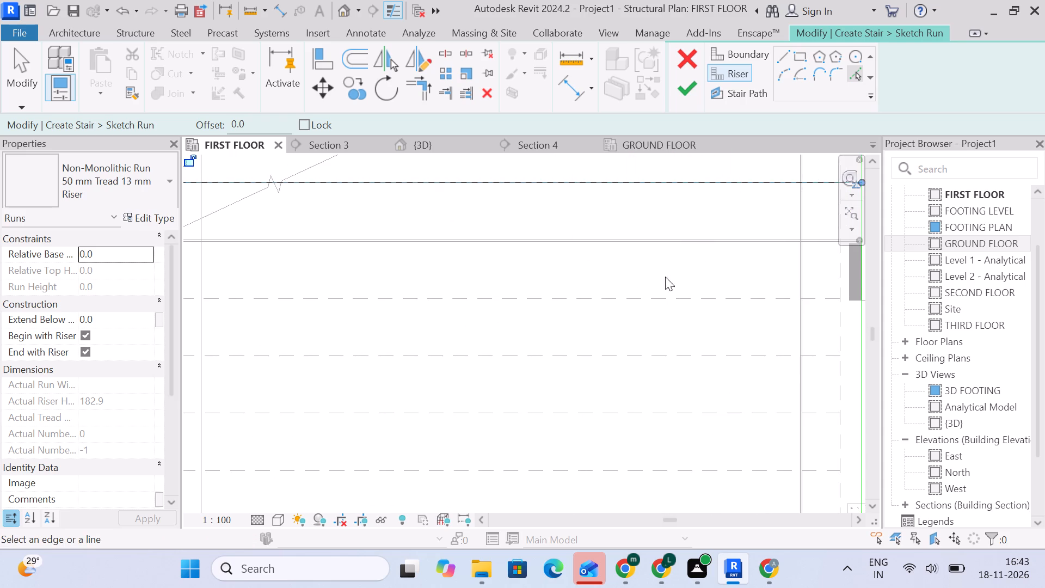
# Create risers on the four dashed linked step edges nearest Grid 1, with zero offset.
pyautogui.scroll(-4, 537, 307)
pyautogui.moveTo(536, 308); pyautogui.dragTo(612, 298, button='middle')
pyautogui.click(492, 295)
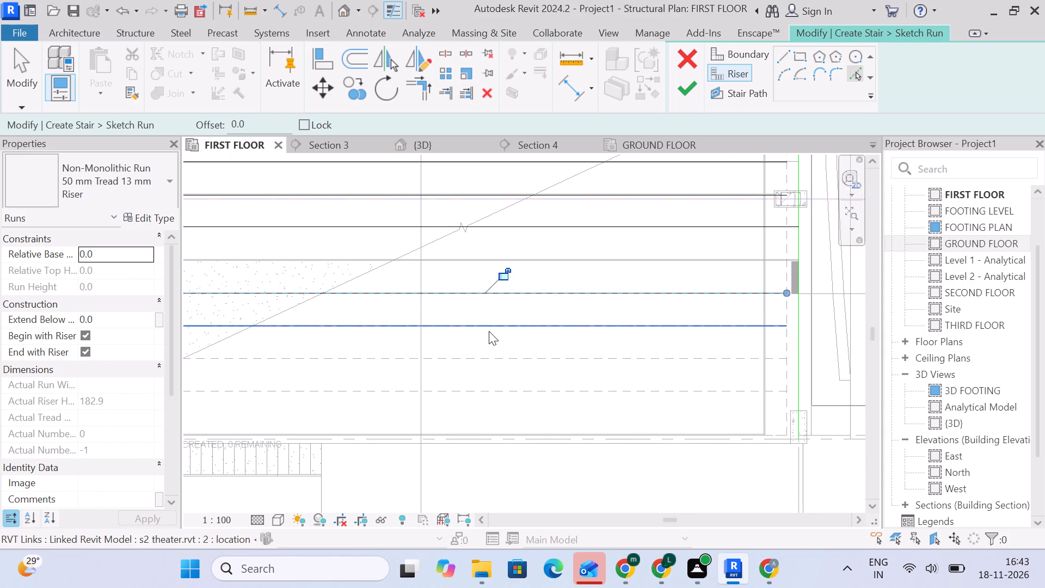
pyautogui.click(489, 330)
pyautogui.click(485, 363)
pyautogui.click(489, 387)
pyautogui.moveTo(493, 412); pyautogui.dragTo(470, 271, button='middle')
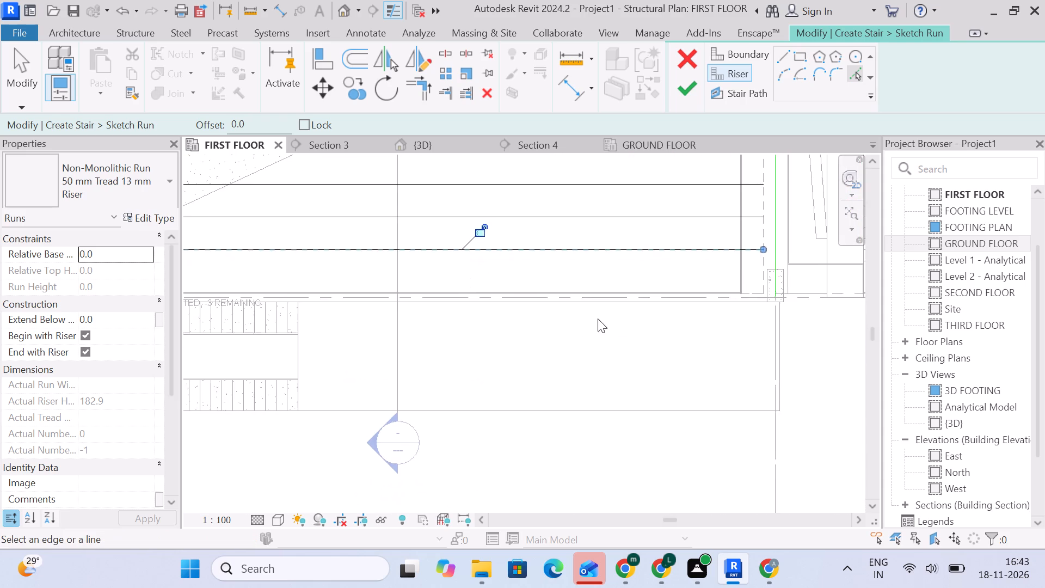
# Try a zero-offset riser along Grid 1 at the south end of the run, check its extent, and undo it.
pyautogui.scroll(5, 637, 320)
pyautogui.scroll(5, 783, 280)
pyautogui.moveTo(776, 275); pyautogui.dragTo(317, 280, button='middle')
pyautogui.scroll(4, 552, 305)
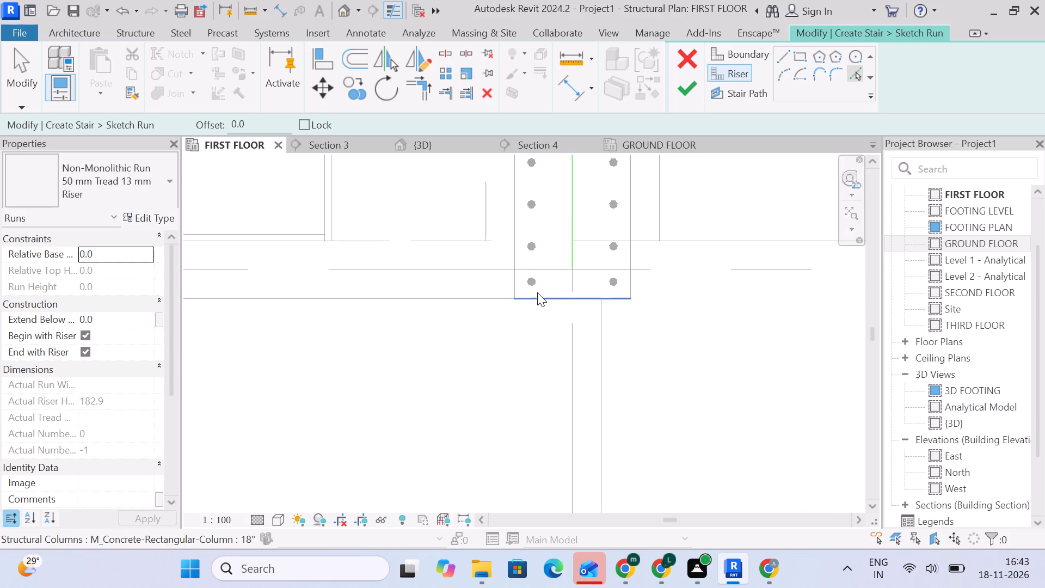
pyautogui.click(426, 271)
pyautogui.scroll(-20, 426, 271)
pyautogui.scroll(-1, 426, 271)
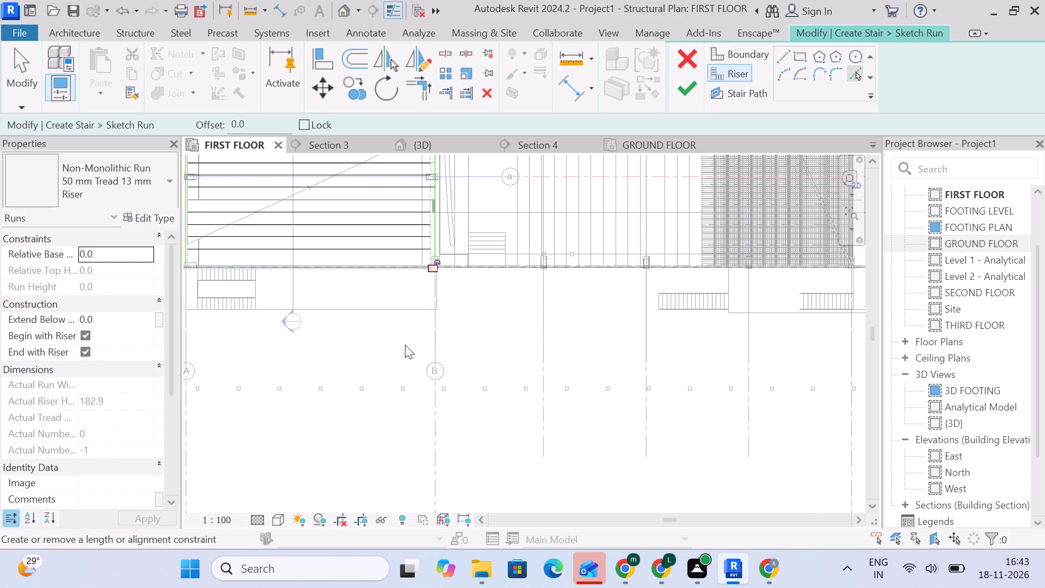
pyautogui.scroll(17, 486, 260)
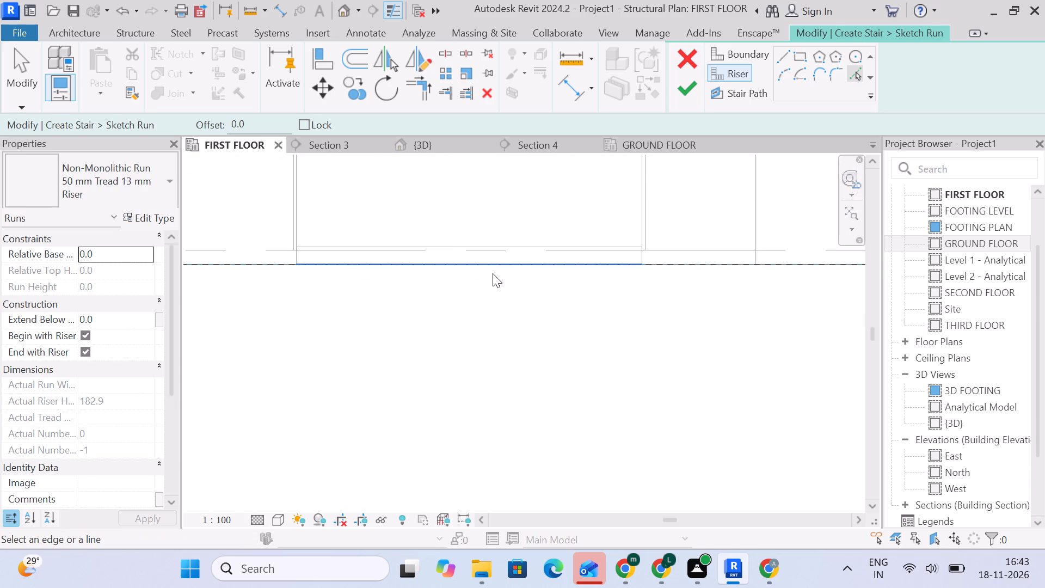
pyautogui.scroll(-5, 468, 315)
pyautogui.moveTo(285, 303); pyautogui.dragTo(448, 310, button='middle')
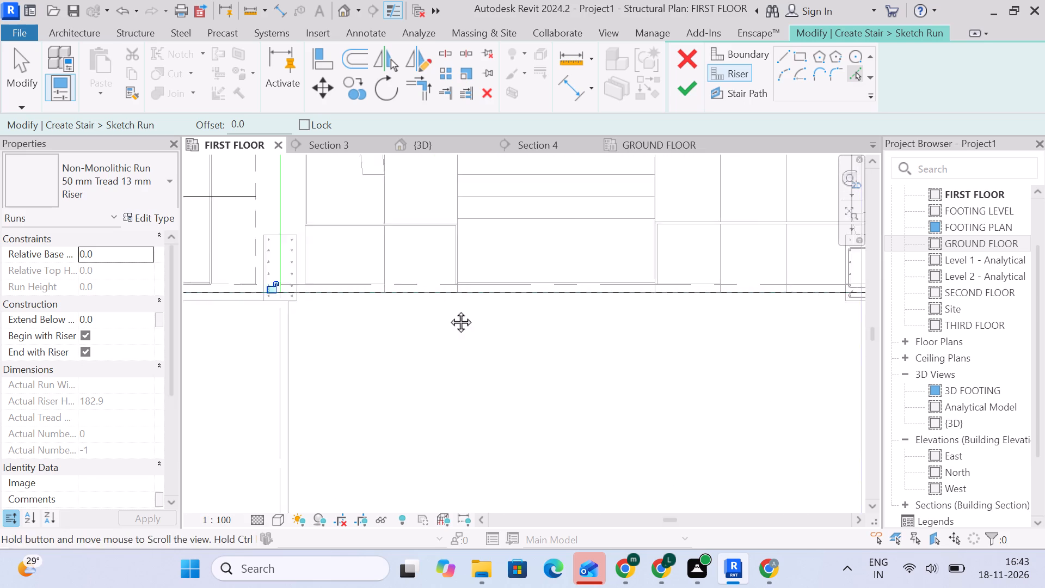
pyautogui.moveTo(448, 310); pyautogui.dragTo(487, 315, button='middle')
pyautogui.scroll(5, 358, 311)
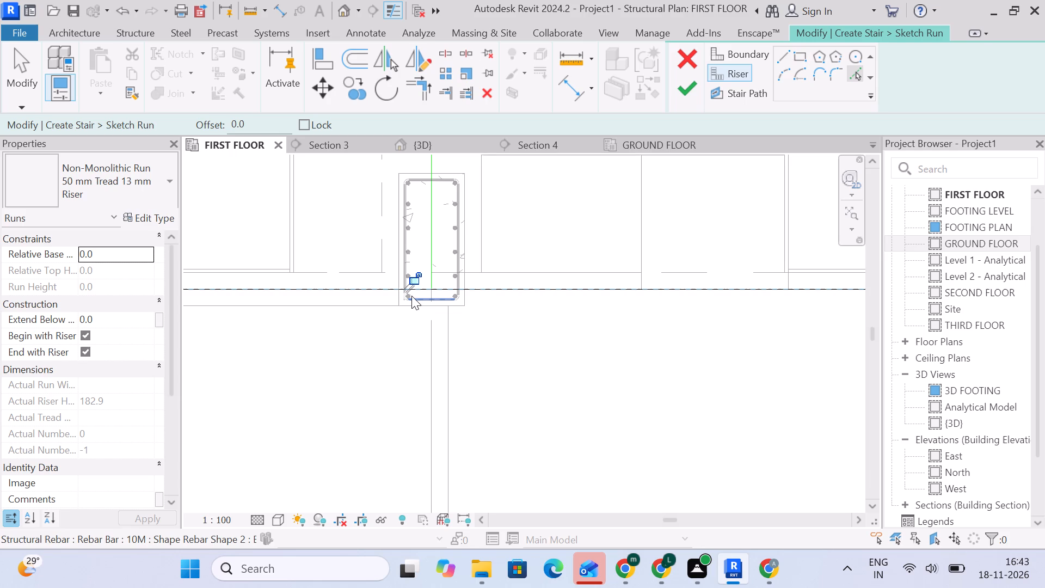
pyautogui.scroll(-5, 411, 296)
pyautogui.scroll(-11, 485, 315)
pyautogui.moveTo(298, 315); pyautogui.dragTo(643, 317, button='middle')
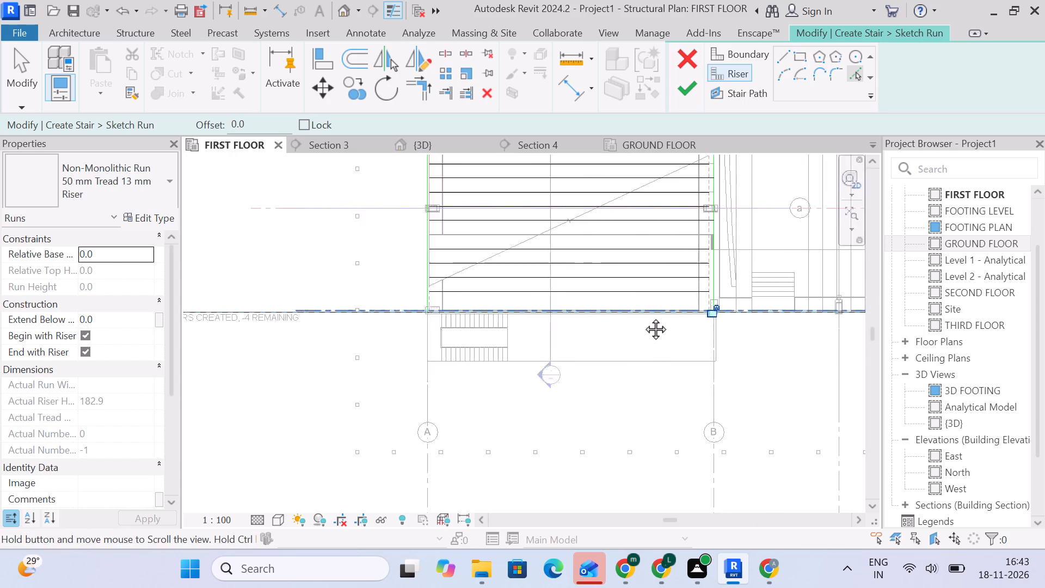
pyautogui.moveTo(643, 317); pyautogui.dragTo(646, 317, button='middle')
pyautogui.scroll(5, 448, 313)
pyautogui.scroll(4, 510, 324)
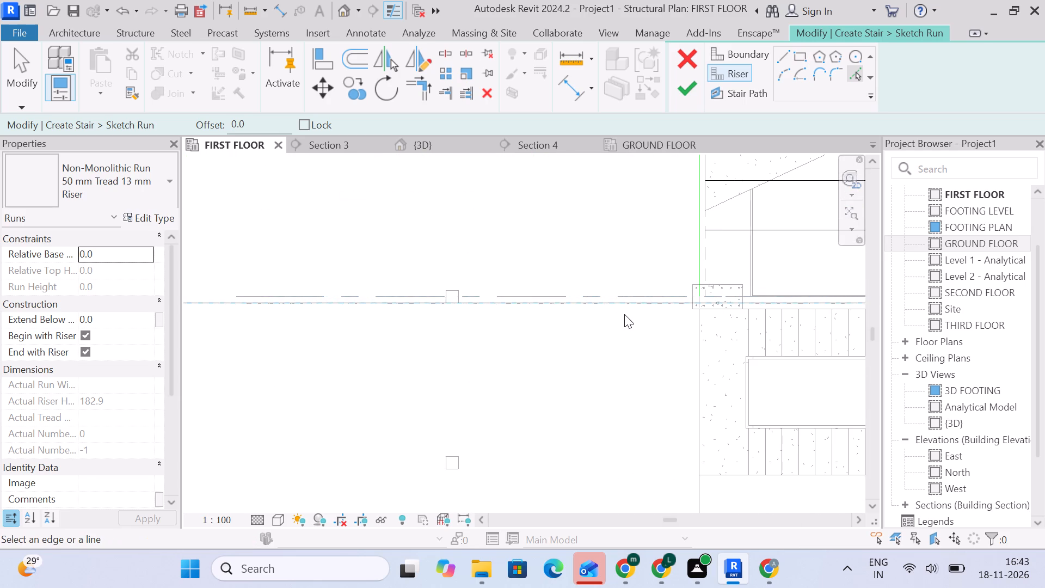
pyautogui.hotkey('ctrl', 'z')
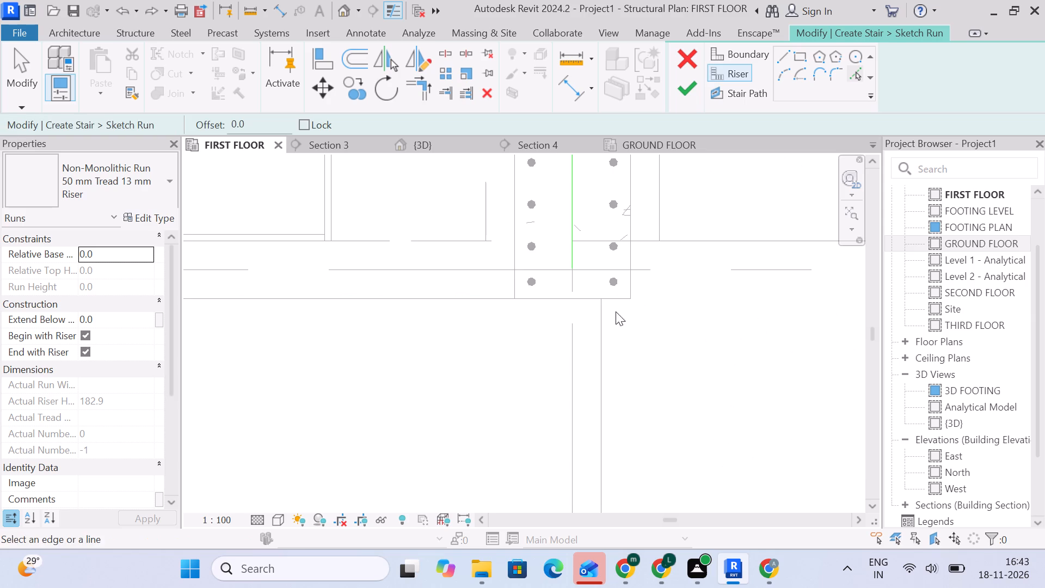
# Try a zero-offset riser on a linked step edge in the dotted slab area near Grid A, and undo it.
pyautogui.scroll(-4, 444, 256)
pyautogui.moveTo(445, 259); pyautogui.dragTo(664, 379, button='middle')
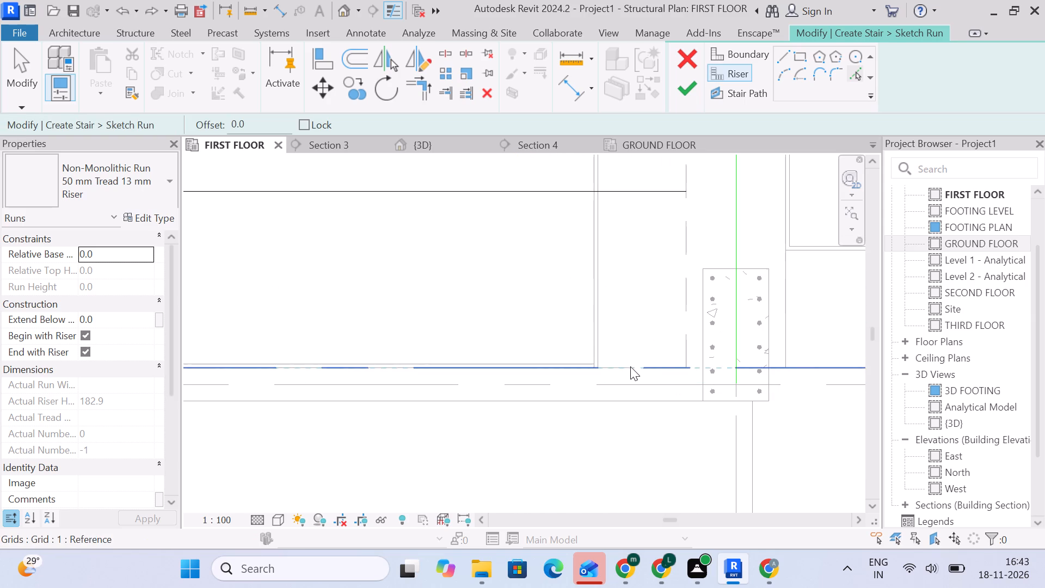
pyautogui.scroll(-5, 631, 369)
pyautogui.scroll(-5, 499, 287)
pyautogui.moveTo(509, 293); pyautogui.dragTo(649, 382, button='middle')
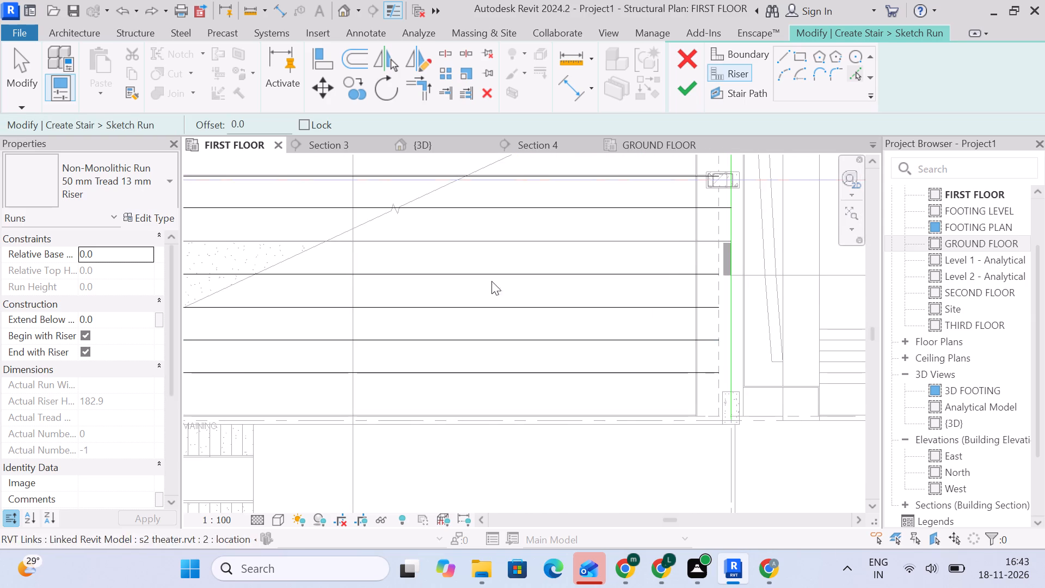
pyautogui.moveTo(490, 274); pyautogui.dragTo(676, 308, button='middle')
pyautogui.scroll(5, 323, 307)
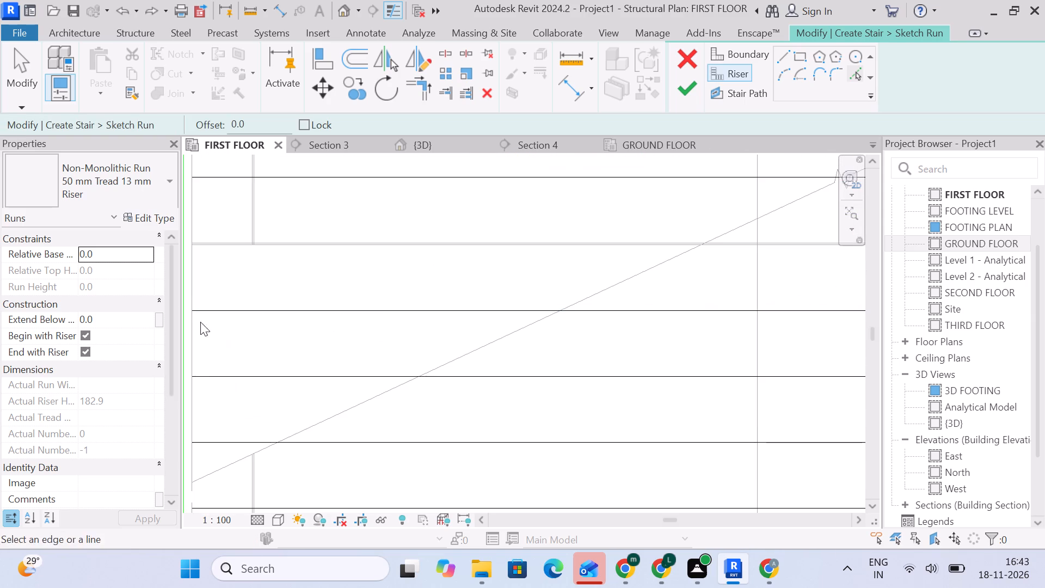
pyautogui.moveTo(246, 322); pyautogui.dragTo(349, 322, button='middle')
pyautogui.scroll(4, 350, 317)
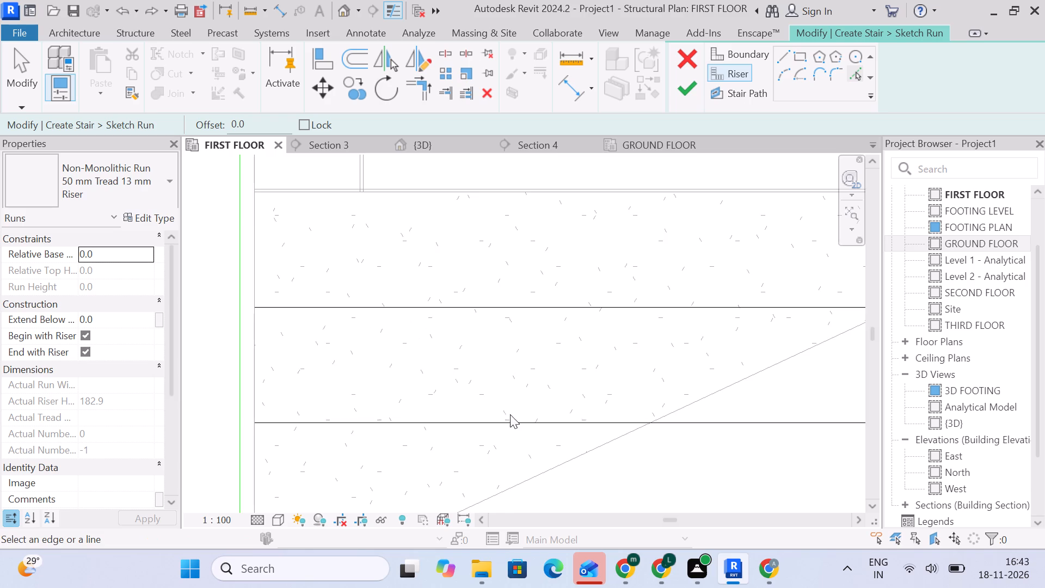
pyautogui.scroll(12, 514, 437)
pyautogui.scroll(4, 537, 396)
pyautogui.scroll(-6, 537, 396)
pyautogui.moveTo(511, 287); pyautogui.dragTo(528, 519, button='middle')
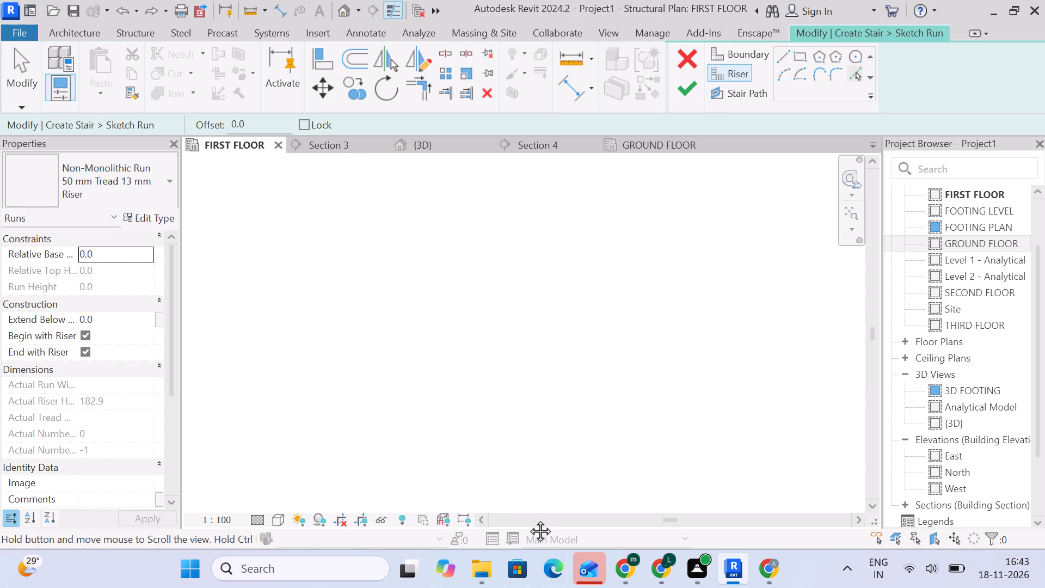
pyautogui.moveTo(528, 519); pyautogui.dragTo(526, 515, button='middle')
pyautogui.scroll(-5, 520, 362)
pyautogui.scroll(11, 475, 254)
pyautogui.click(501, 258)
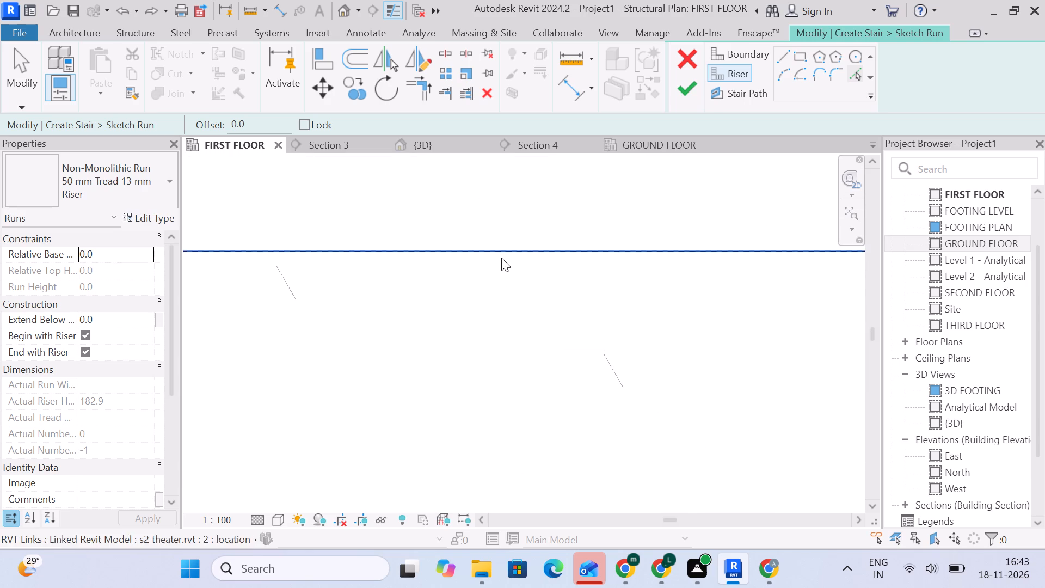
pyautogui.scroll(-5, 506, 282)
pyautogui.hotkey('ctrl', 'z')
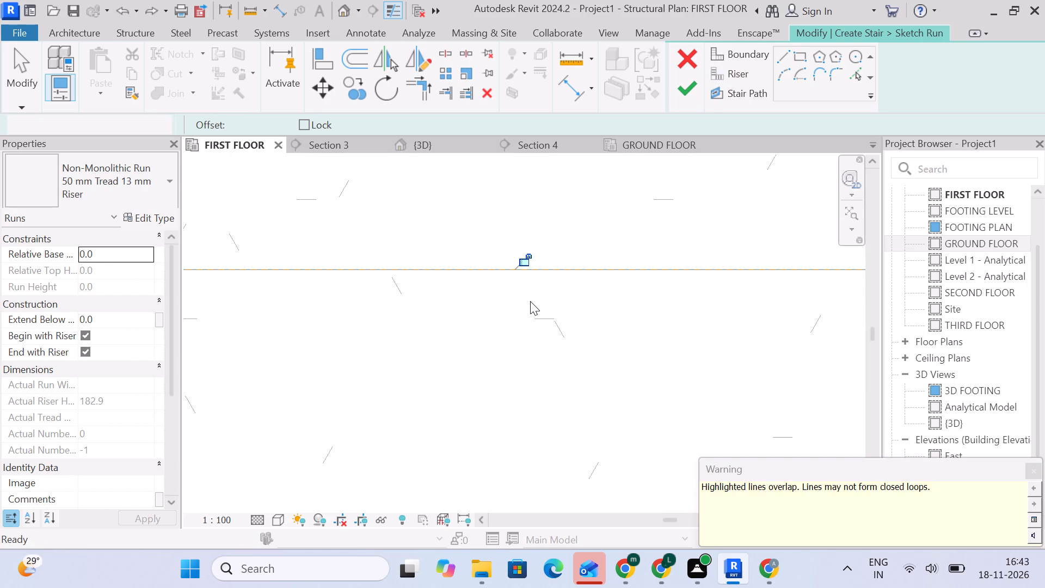
# Create a riser 914 mm south of the existing riser just north of the dotted slab area, onto its doubled edge.
pyautogui.scroll(-19, 530, 301)
pyautogui.scroll(-4, 532, 302)
pyautogui.moveTo(551, 314); pyautogui.dragTo(511, 334, button='middle')
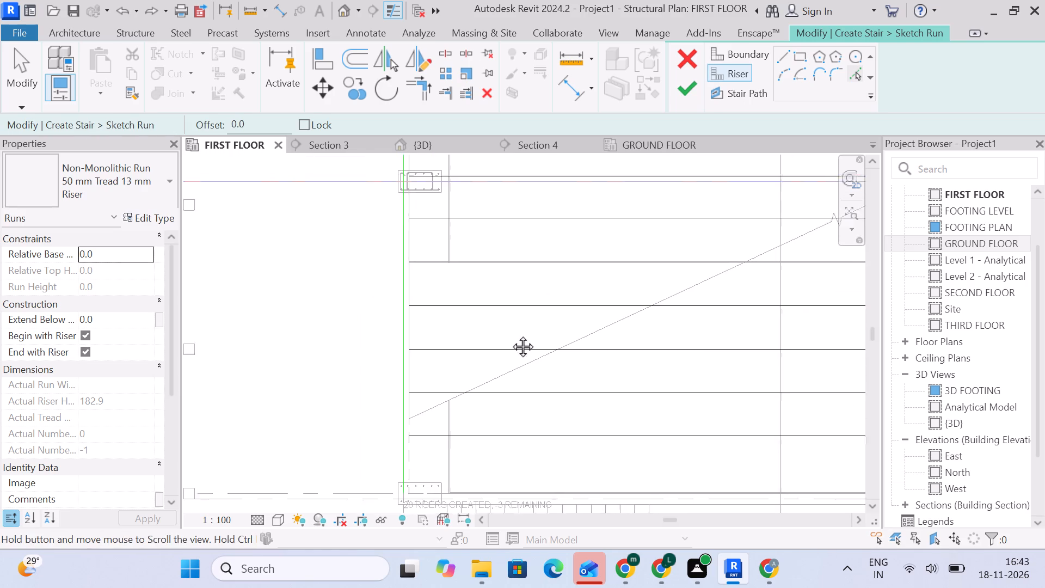
pyautogui.moveTo(511, 334); pyautogui.dragTo(509, 339, button='middle')
pyautogui.scroll(5, 481, 268)
pyautogui.scroll(5, 366, 292)
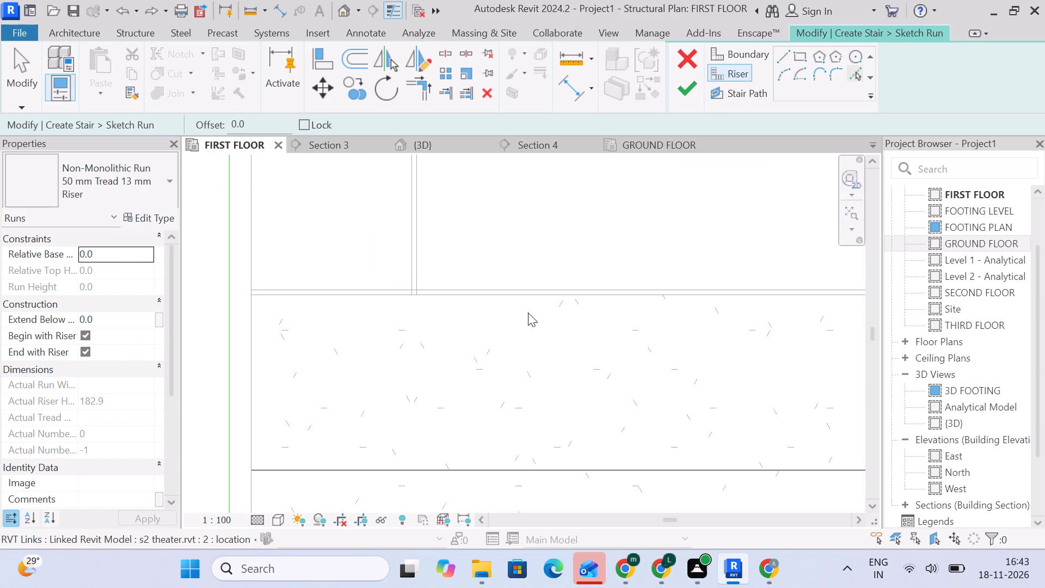
pyautogui.moveTo(514, 334); pyautogui.dragTo(467, 381, button='middle')
pyautogui.scroll(-3, 506, 287)
pyautogui.moveTo(506, 287); pyautogui.dragTo(465, 315, button='middle')
pyautogui.scroll(1, 460, 313)
pyautogui.moveTo(268, 122); pyautogui.dragTo(213, 135)
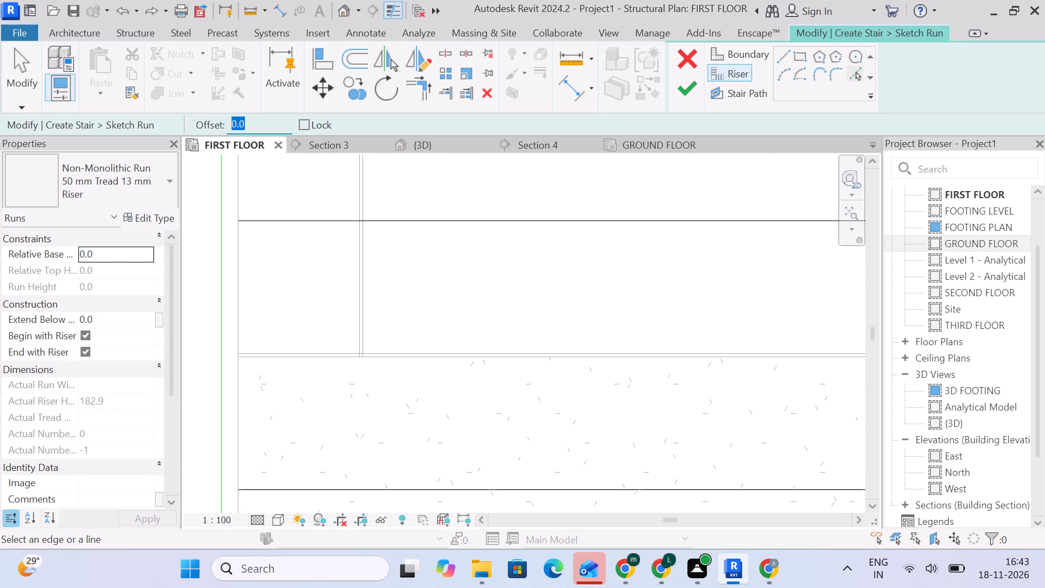
pyautogui.moveTo(213, 135); pyautogui.dragTo(207, 136)
pyautogui.write('914')
pyautogui.press('Return')
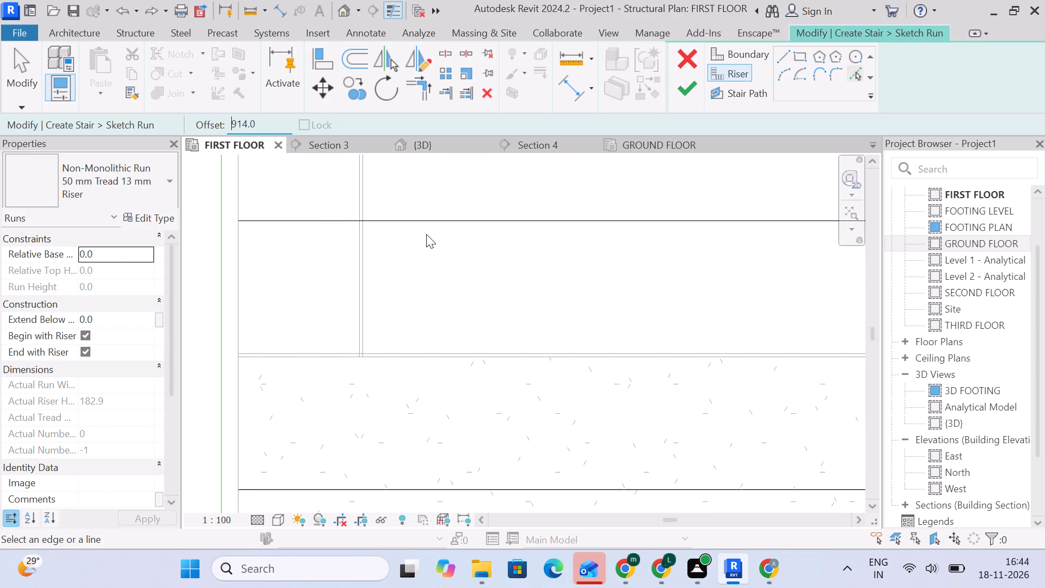
pyautogui.click(427, 224)
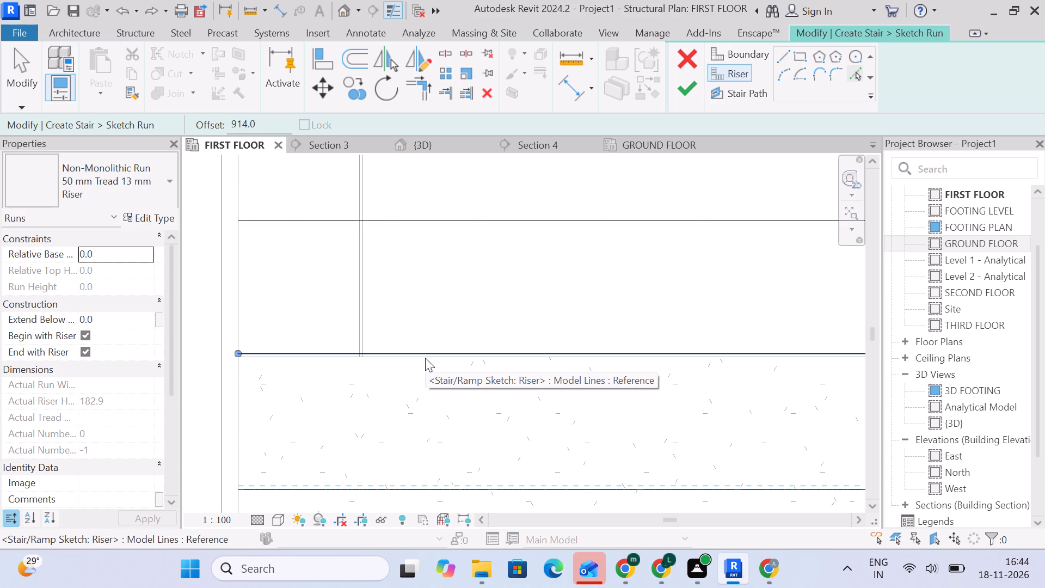
# Create further risers at the 914 mm offset from the next three riser lines south of the doubled edge, toward Grid 1.
pyautogui.moveTo(431, 360); pyautogui.dragTo(364, 241, button='middle')
pyautogui.scroll(-3, 379, 253)
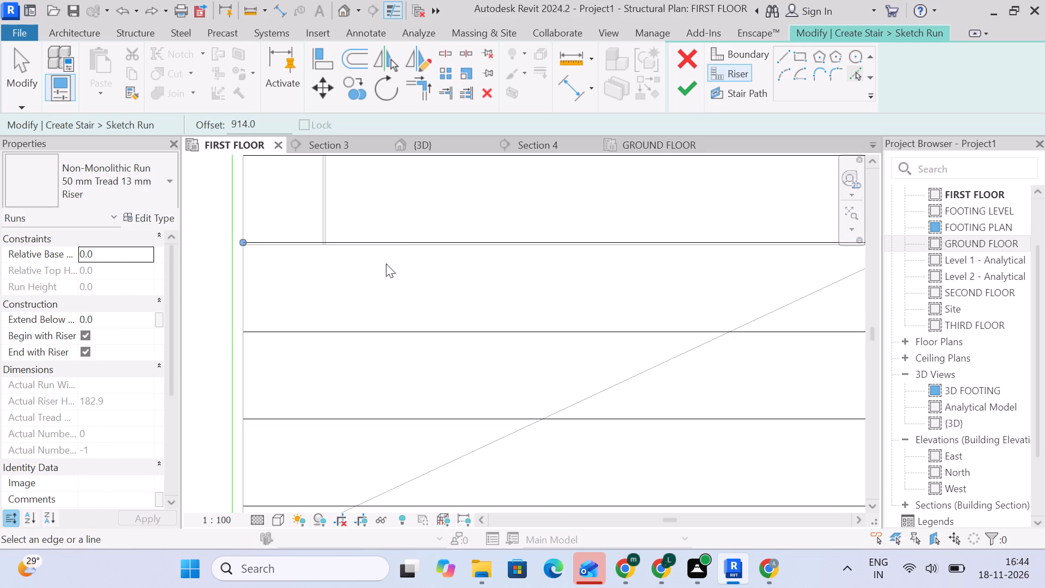
pyautogui.moveTo(386, 264); pyautogui.dragTo(390, 215, button='middle')
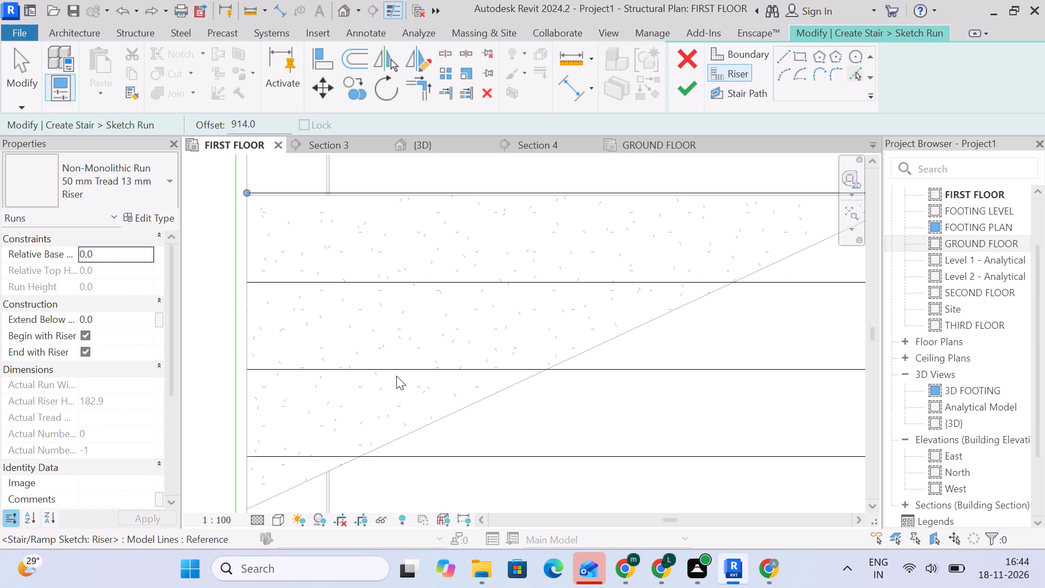
pyautogui.click(401, 274)
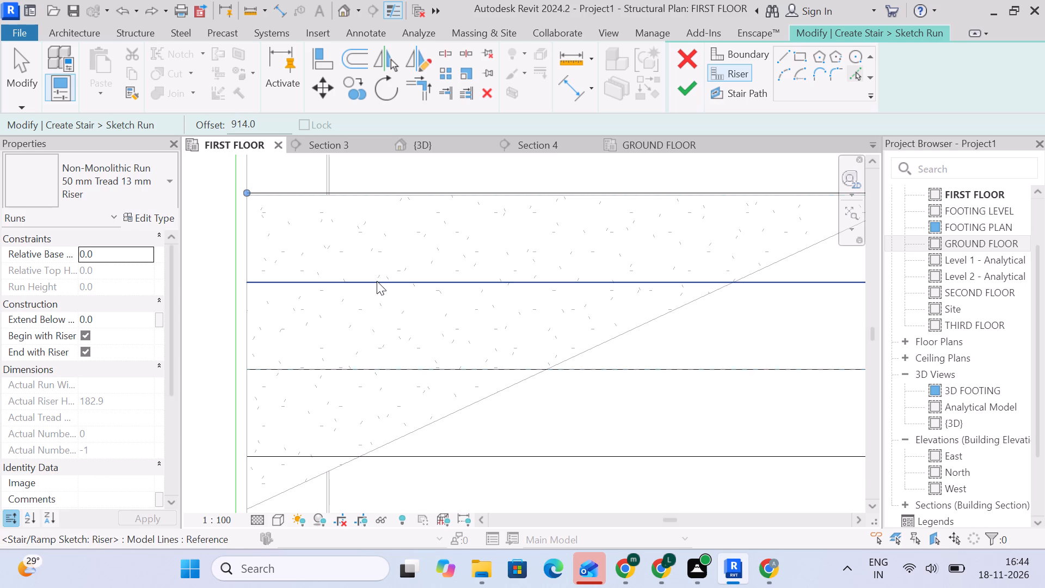
pyautogui.scroll(5, 373, 278)
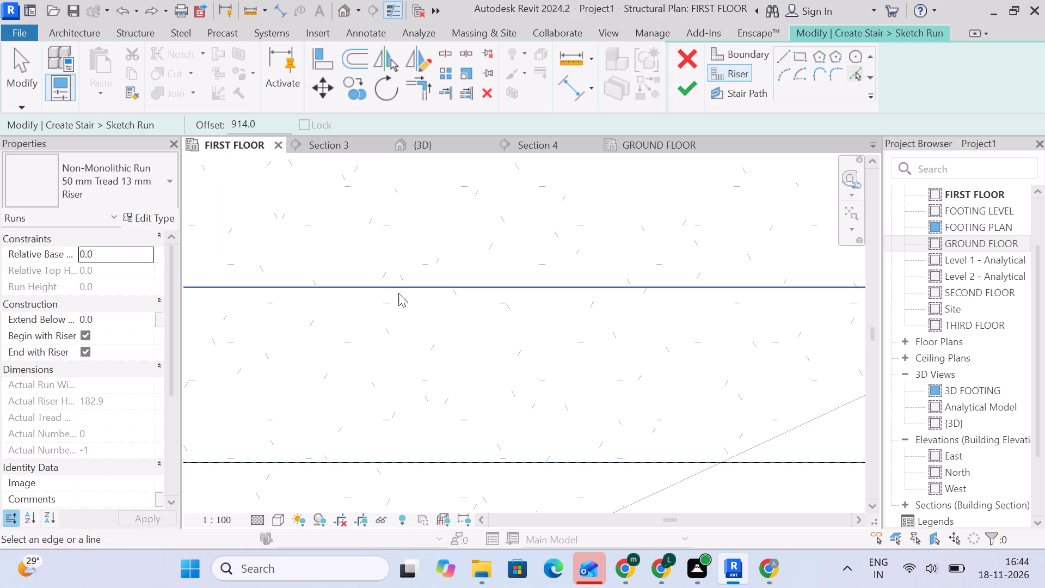
pyautogui.scroll(-5, 398, 292)
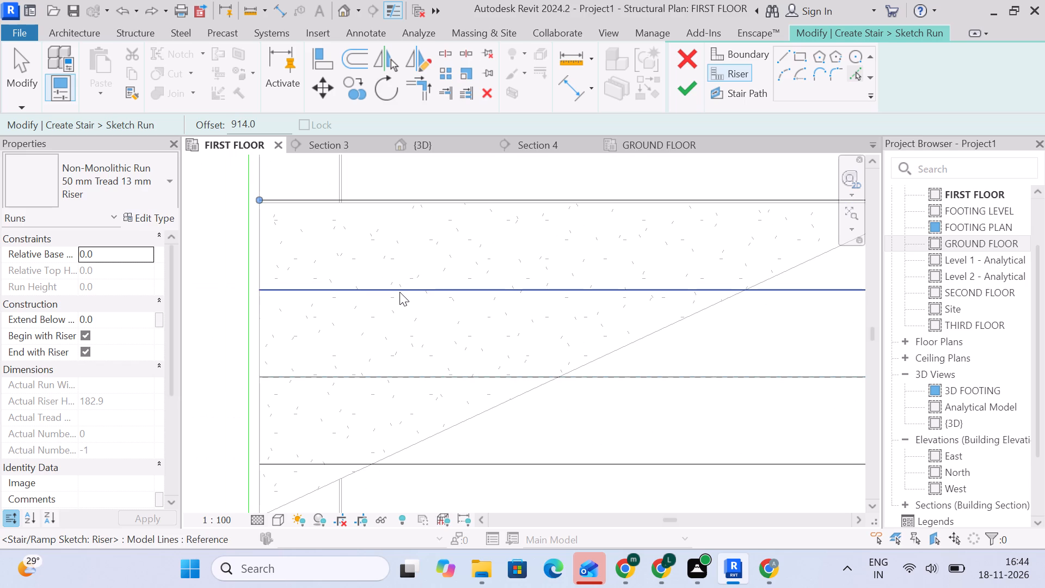
pyautogui.click(399, 292)
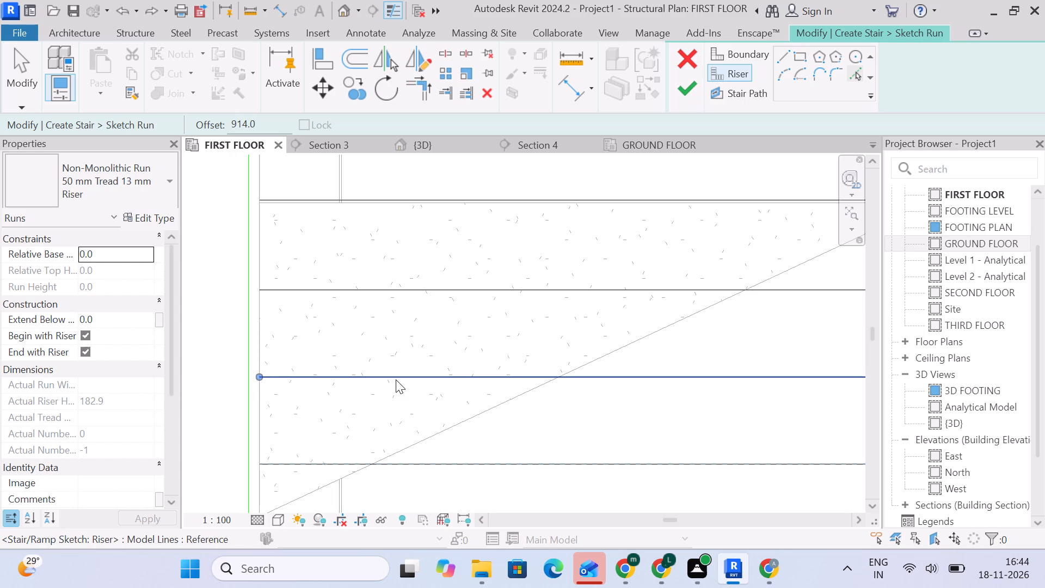
pyautogui.click(396, 379)
pyautogui.moveTo(396, 380); pyautogui.dragTo(378, 246, button='middle')
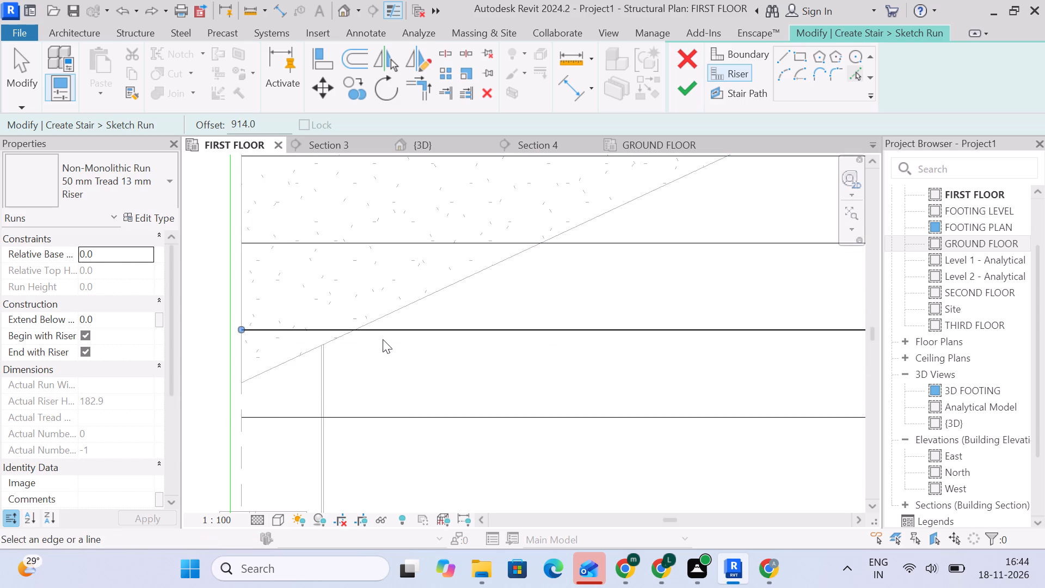
pyautogui.click(385, 331)
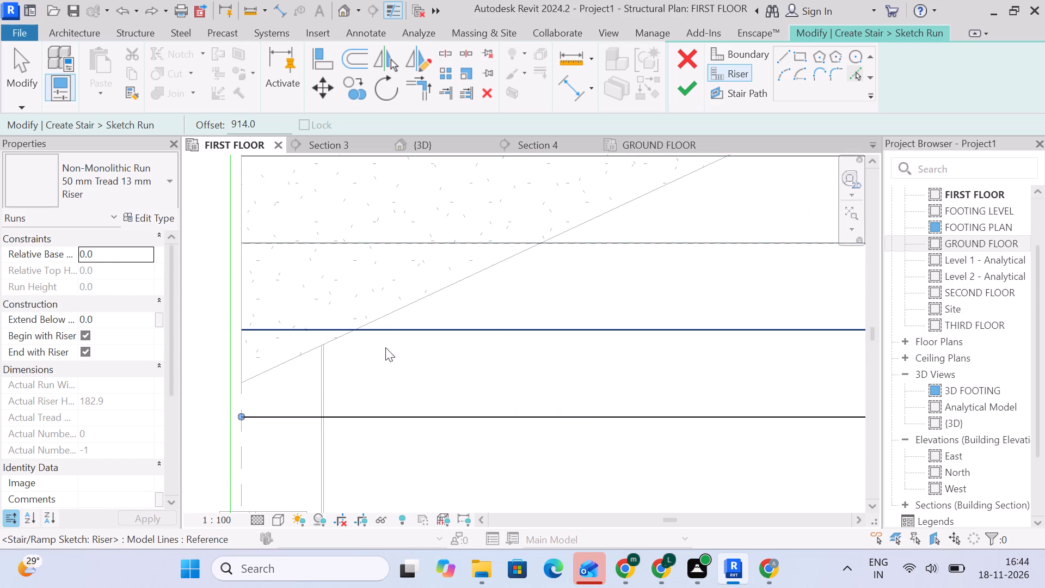
# Set the riser offset back to 0 and create the southernmost riser along the Grid 1 line.
pyautogui.moveTo(397, 371); pyautogui.dragTo(374, 237, button='middle')
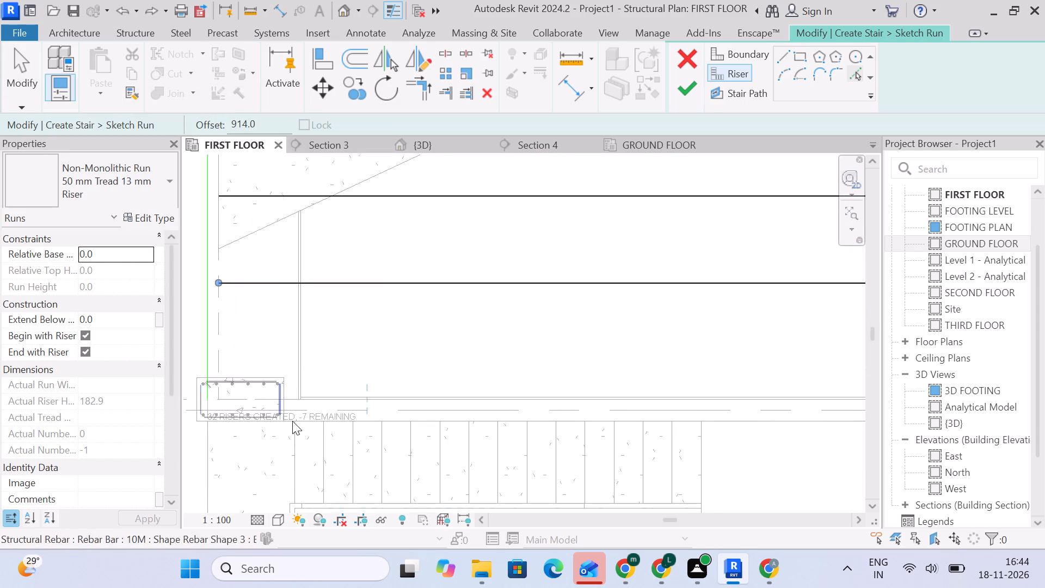
pyautogui.scroll(3, 321, 399)
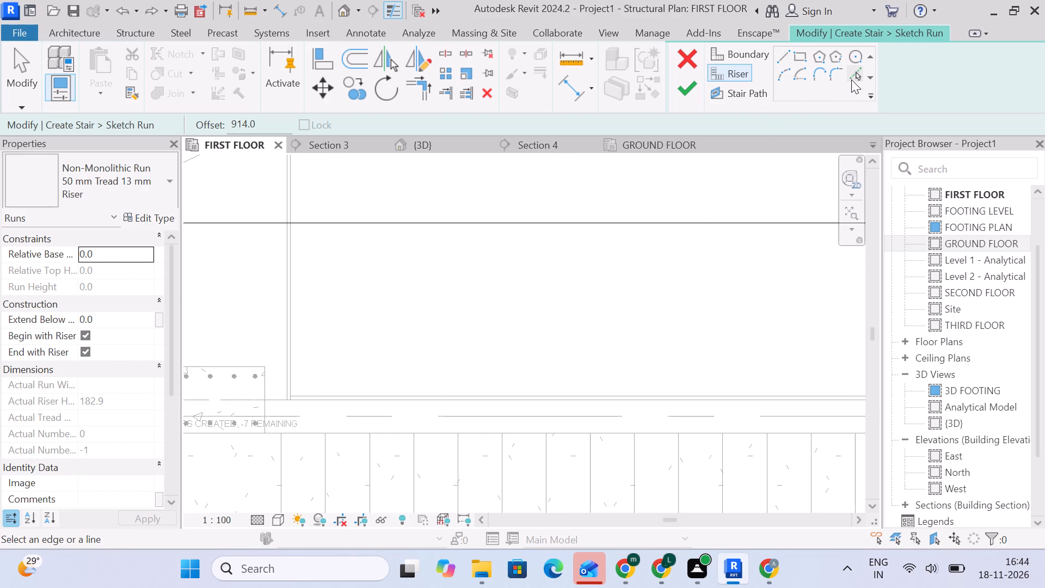
pyautogui.click(855, 76)
pyautogui.moveTo(274, 121); pyautogui.dragTo(190, 123)
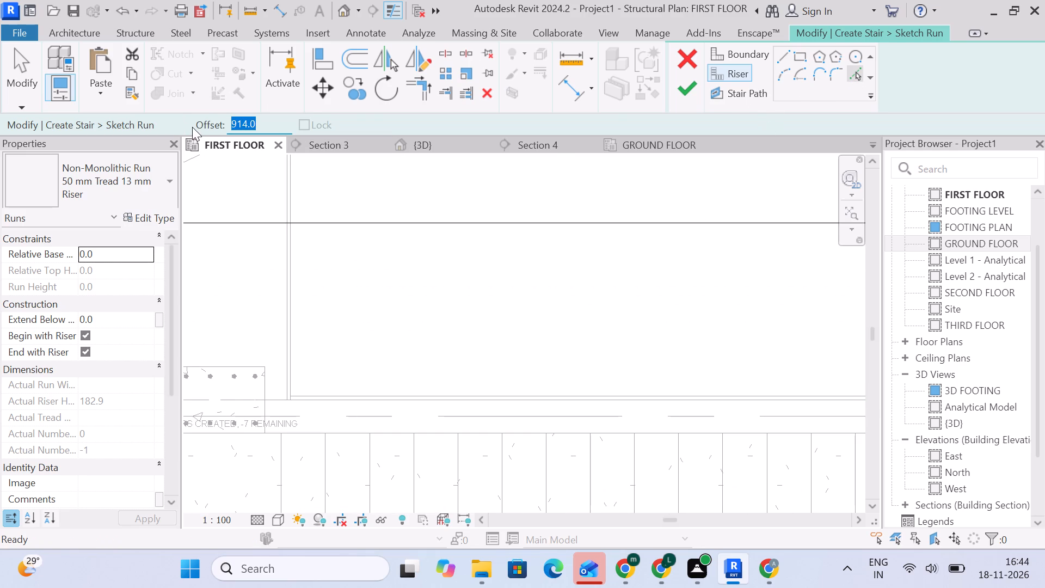
pyautogui.press('0')
pyautogui.press('Return')
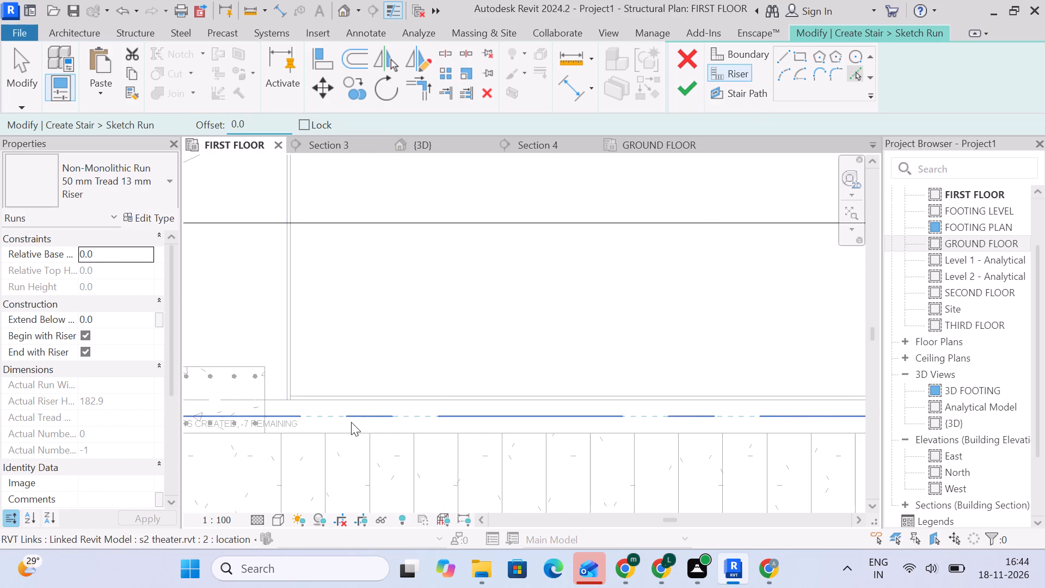
pyautogui.scroll(3, 351, 422)
pyautogui.scroll(-3, 358, 418)
pyautogui.moveTo(358, 416); pyautogui.dragTo(457, 336, button='middle')
pyautogui.scroll(3, 453, 334)
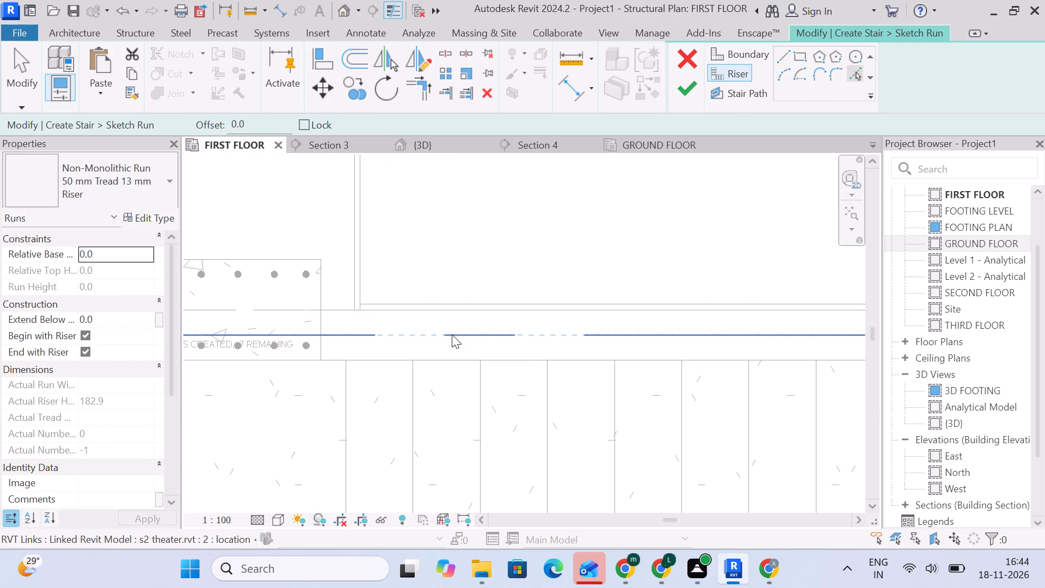
pyautogui.scroll(-5, 465, 332)
pyautogui.click(468, 336)
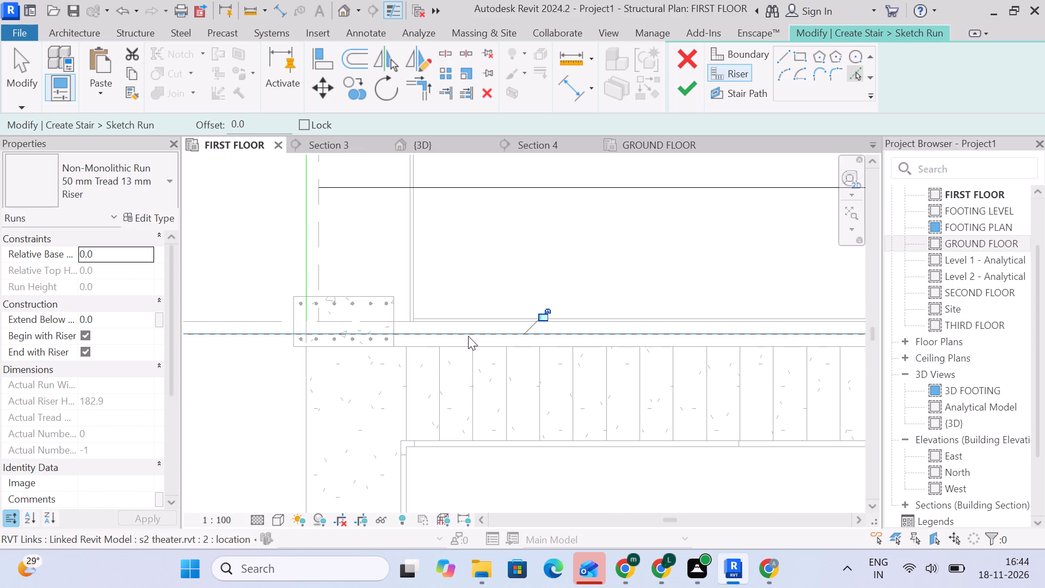
pyautogui.scroll(-18, 487, 336)
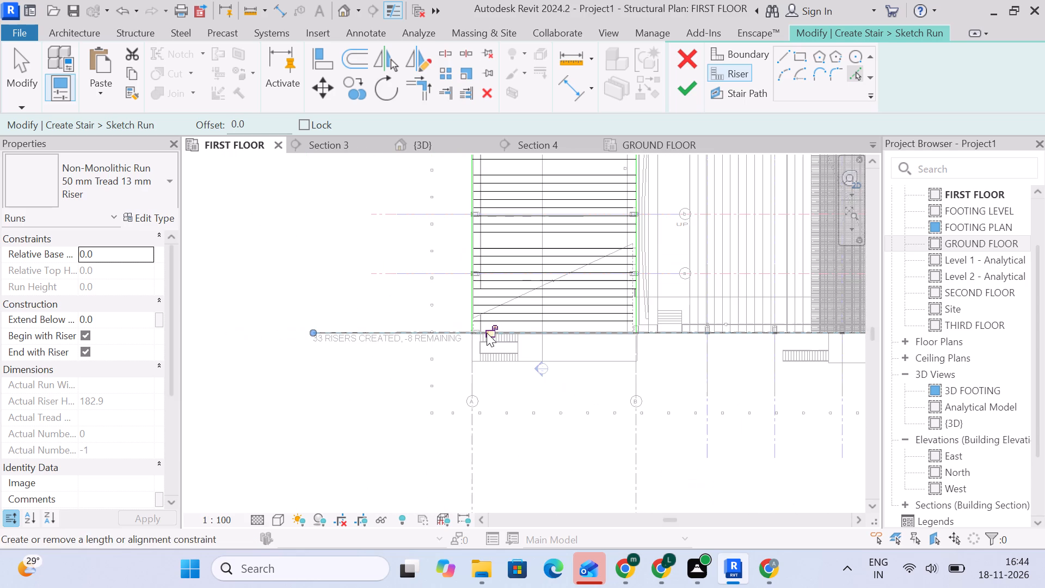
# Shorten the Grid 1 riser by pulling its east end back to the boundary line on Grid B.
pyautogui.scroll(3, 487, 333)
pyautogui.scroll(5, 658, 327)
pyautogui.scroll(4, 720, 335)
pyautogui.moveTo(770, 335); pyautogui.dragTo(410, 313, button='middle')
pyautogui.scroll(-7, 420, 309)
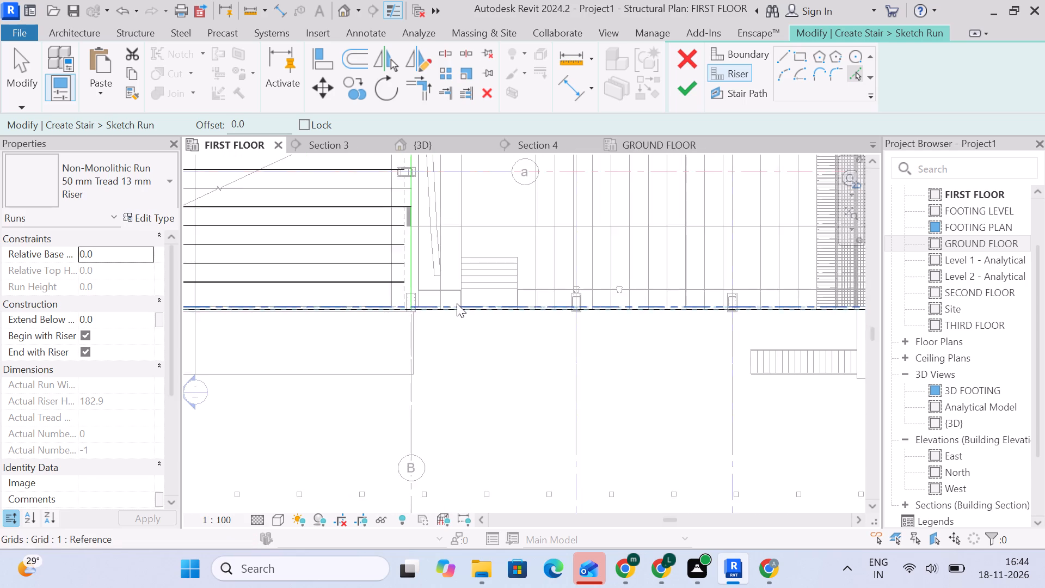
pyautogui.scroll(-8, 457, 303)
pyautogui.scroll(10, 777, 323)
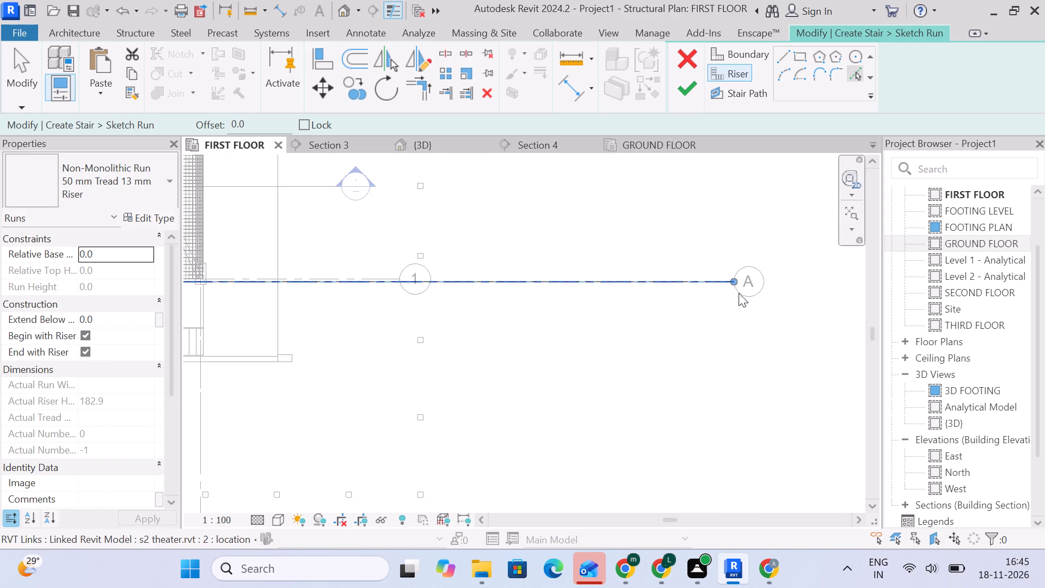
pyautogui.scroll(5, 739, 292)
pyautogui.click(21, 79)
pyautogui.scroll(-2, 287, 311)
pyautogui.click(302, 271)
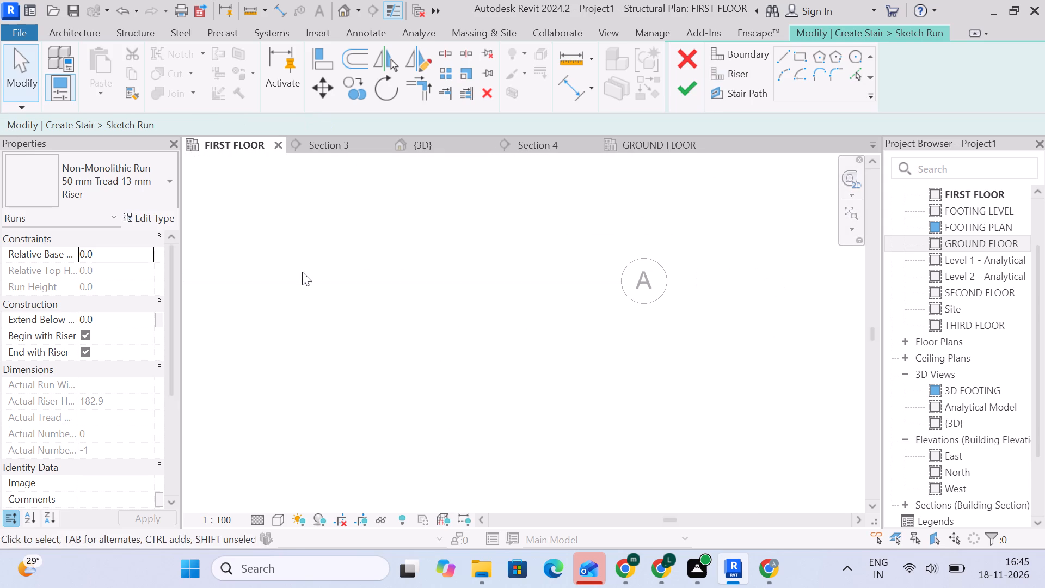
pyautogui.click(301, 278)
pyautogui.moveTo(619, 282); pyautogui.dragTo(311, 275)
pyautogui.scroll(-4, 311, 277)
pyautogui.moveTo(327, 302); pyautogui.dragTo(640, 307, button='middle')
pyautogui.moveTo(633, 286); pyautogui.dragTo(300, 288)
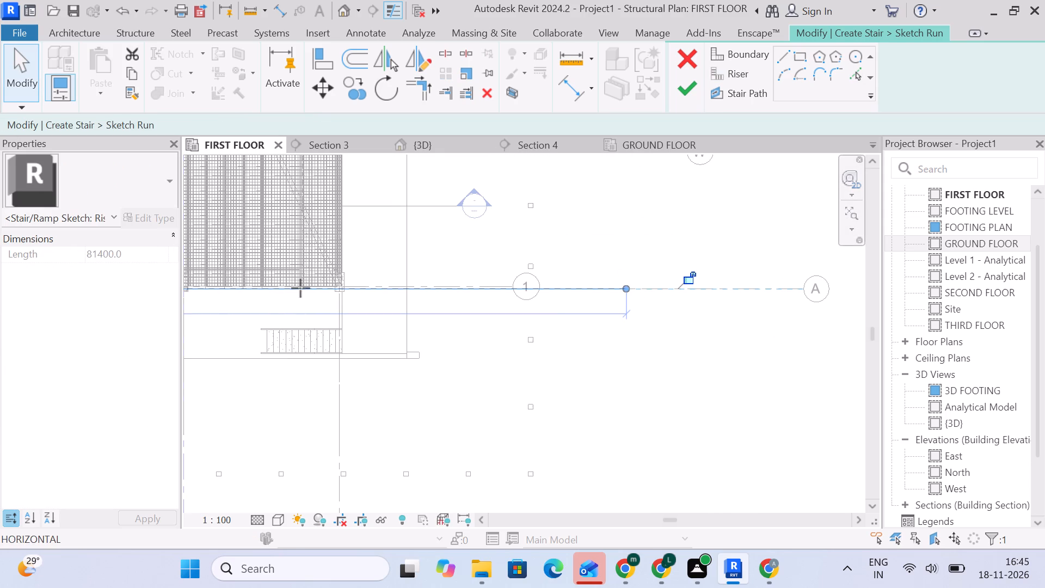
pyautogui.moveTo(300, 288); pyautogui.dragTo(294, 288)
pyautogui.moveTo(285, 339); pyautogui.dragTo(693, 345, button='middle')
pyautogui.moveTo(700, 297); pyautogui.dragTo(478, 303)
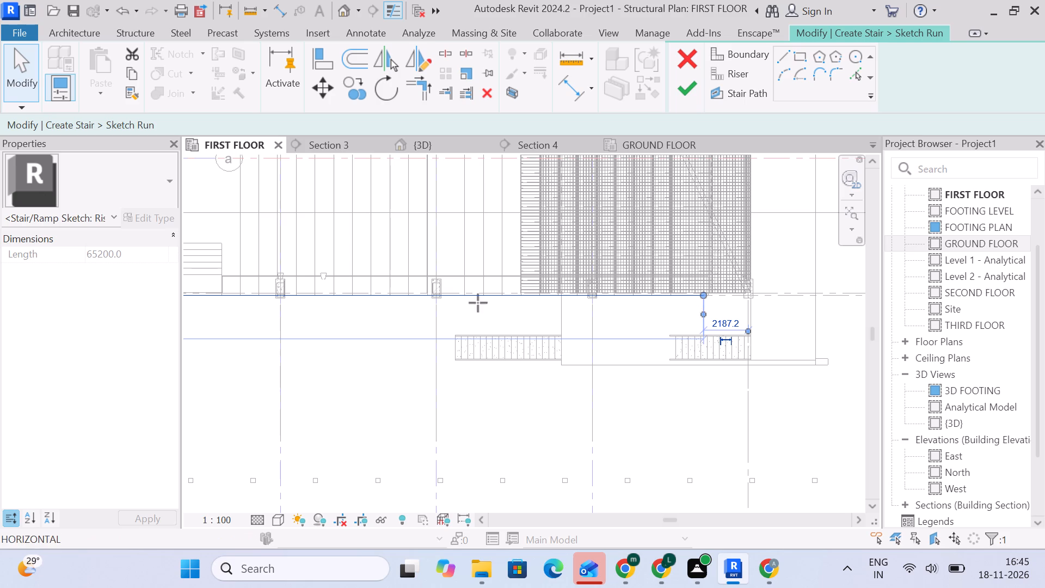
pyautogui.moveTo(478, 303); pyautogui.dragTo(332, 303)
pyautogui.moveTo(247, 372); pyautogui.dragTo(512, 381, button='middle')
pyautogui.scroll(-5, 516, 380)
pyautogui.scroll(5, 516, 380)
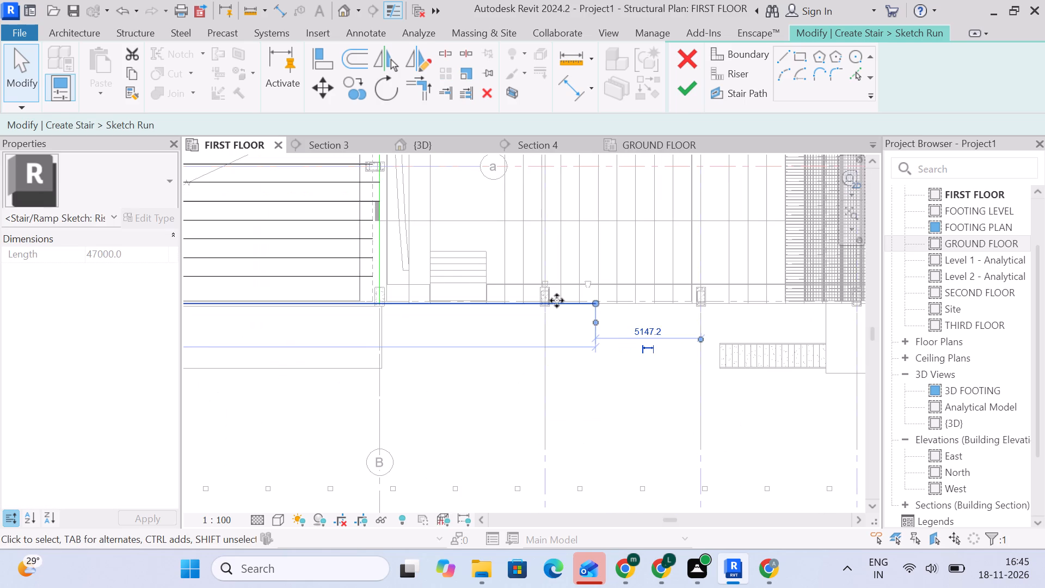
pyautogui.moveTo(594, 301); pyautogui.dragTo(378, 299)
pyautogui.scroll(6, 377, 320)
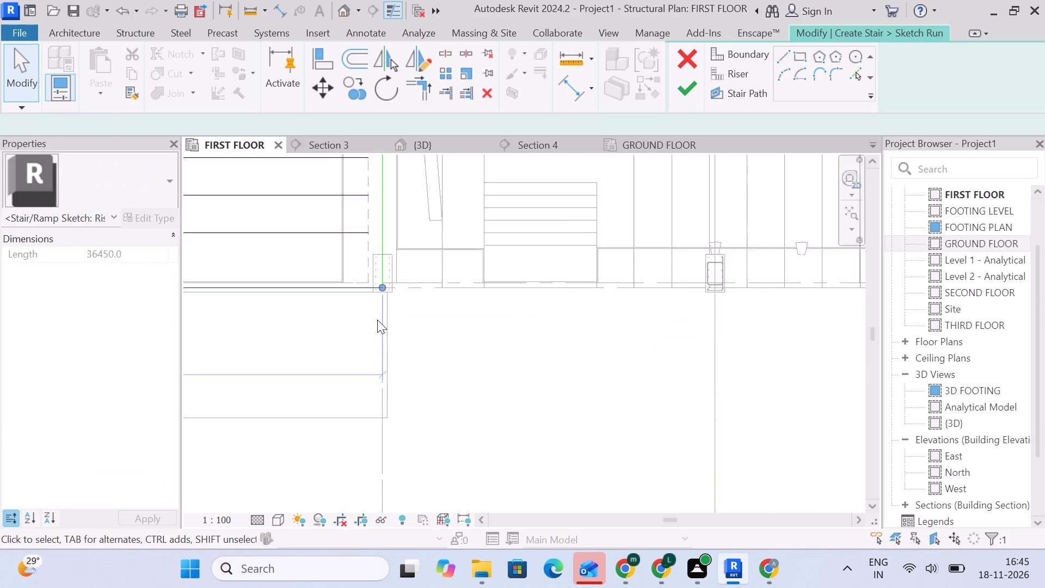
# Shorten the west end of the Grid 1 riser so it ends at the boundary line on Grid A.
pyautogui.scroll(-1, 334, 326)
pyautogui.moveTo(377, 341); pyautogui.dragTo(626, 341, button='middle')
pyautogui.scroll(-5, 314, 313)
pyautogui.moveTo(309, 319); pyautogui.dragTo(591, 323, button='middle')
pyautogui.moveTo(218, 324); pyautogui.dragTo(232, 324, button='middle')
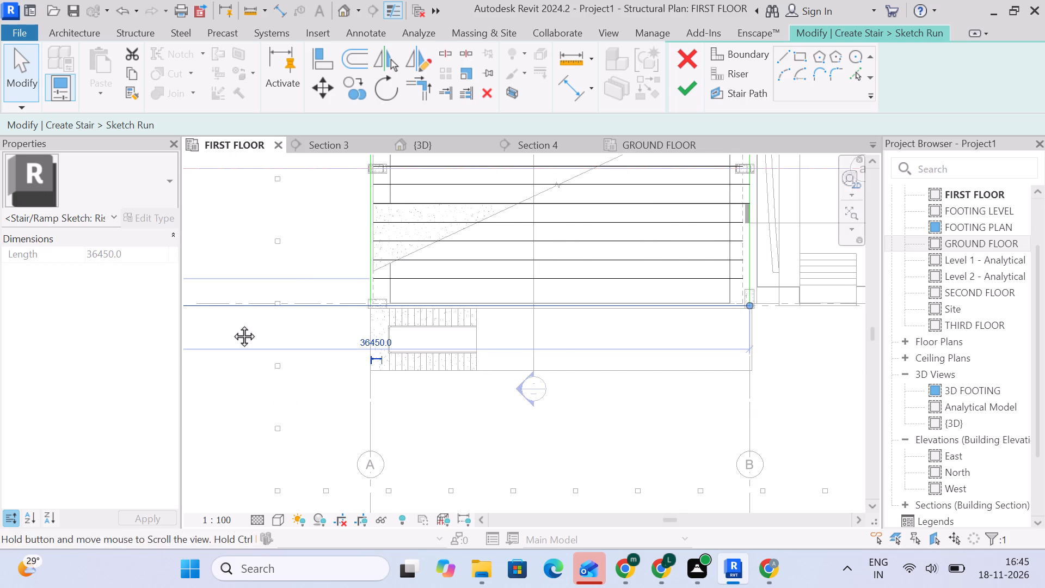
pyautogui.moveTo(232, 324); pyautogui.dragTo(421, 324, button='middle')
pyautogui.scroll(4, 341, 313)
pyautogui.scroll(-4, 307, 307)
pyautogui.moveTo(304, 317); pyautogui.dragTo(329, 322, button='middle')
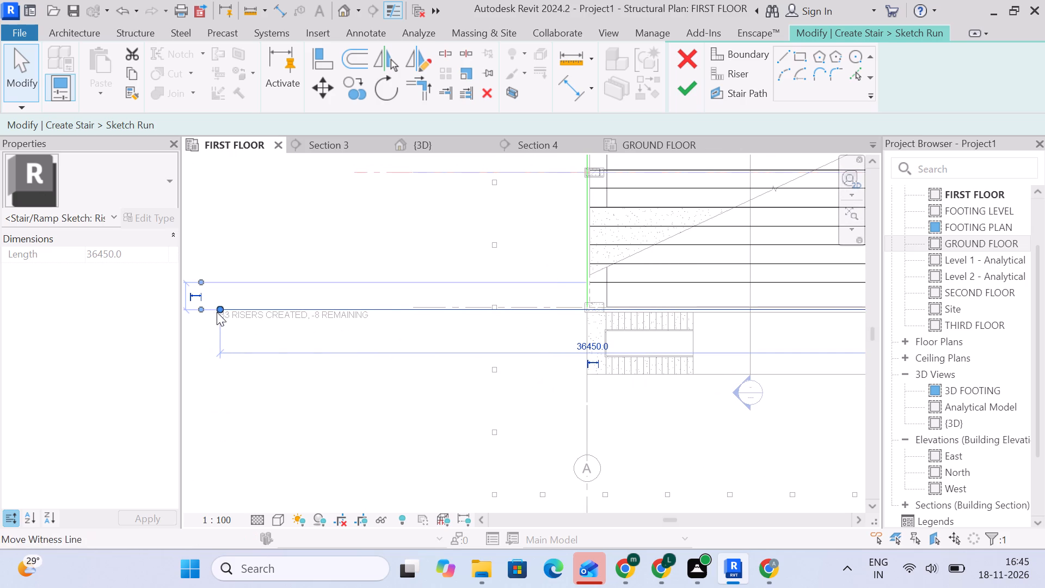
pyautogui.moveTo(217, 311); pyautogui.dragTo(541, 315)
pyautogui.scroll(11, 554, 323)
pyautogui.moveTo(624, 302); pyautogui.dragTo(358, 311, button='middle')
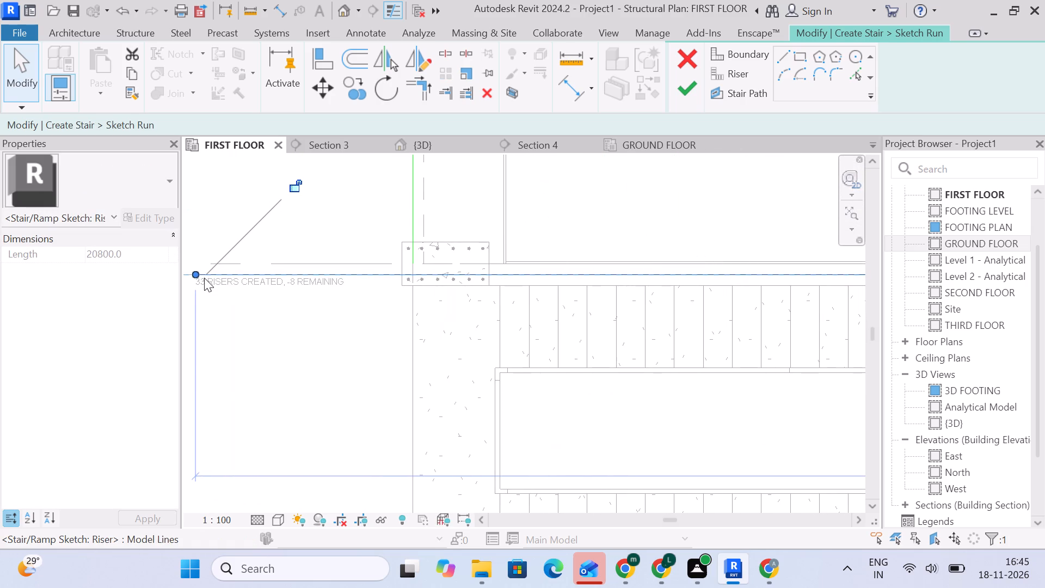
pyautogui.moveTo(195, 270); pyautogui.dragTo(413, 277)
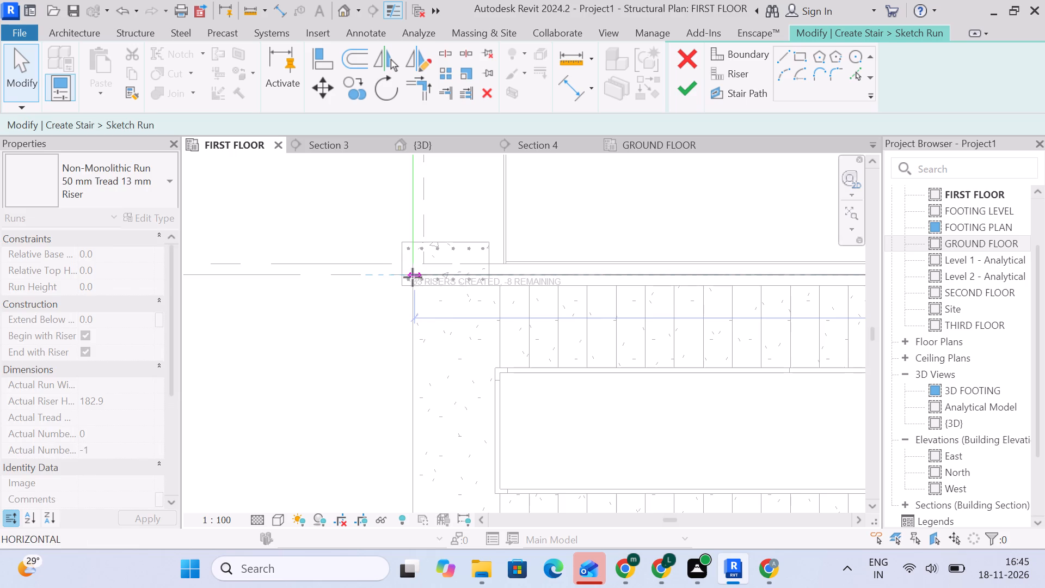
# Examine the risers around the dotted slab area and its doubled edge, including their ends near Grid A and Grid B.
pyautogui.scroll(-5, 447, 322)
pyautogui.moveTo(449, 326); pyautogui.dragTo(386, 430, button='middle')
pyautogui.click(284, 305)
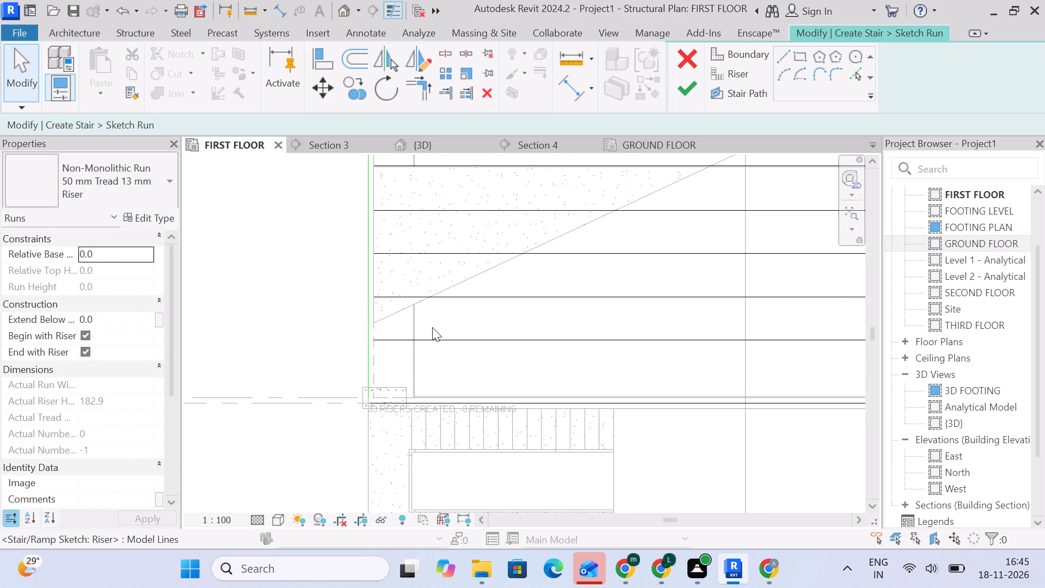
pyautogui.click(466, 296)
pyautogui.moveTo(536, 368); pyautogui.dragTo(524, 334)
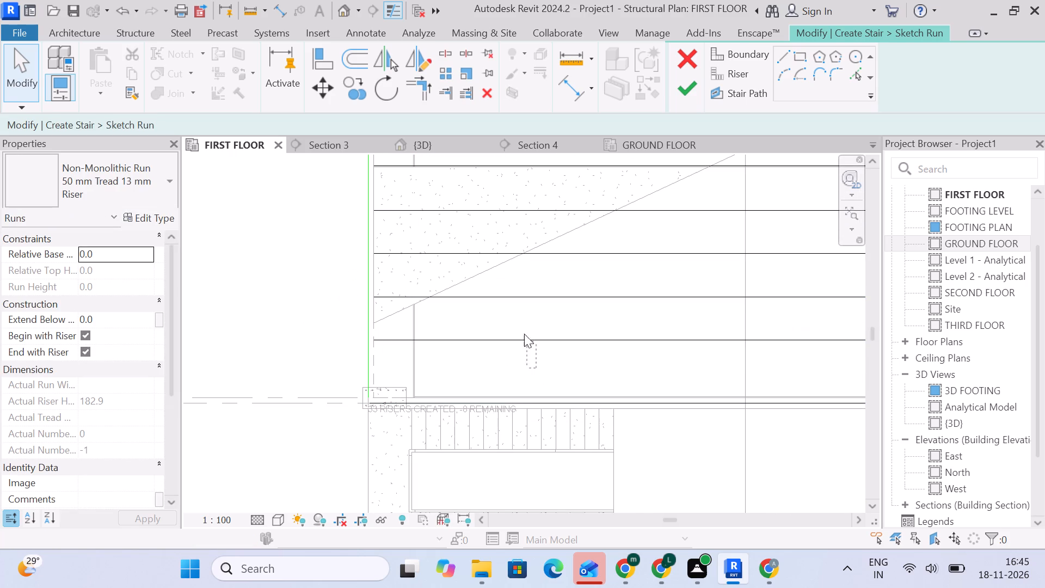
pyautogui.moveTo(524, 334); pyautogui.dragTo(488, 217)
pyautogui.moveTo(452, 230); pyautogui.dragTo(452, 235, button='middle')
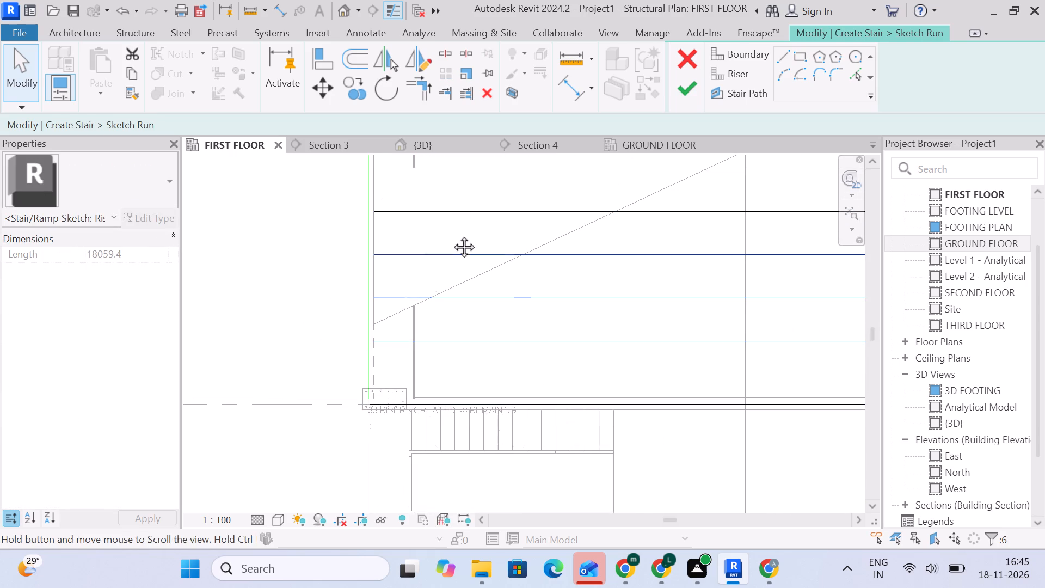
pyautogui.moveTo(452, 235); pyautogui.dragTo(439, 375, button='middle')
pyautogui.click(288, 291)
pyautogui.scroll(5, 370, 336)
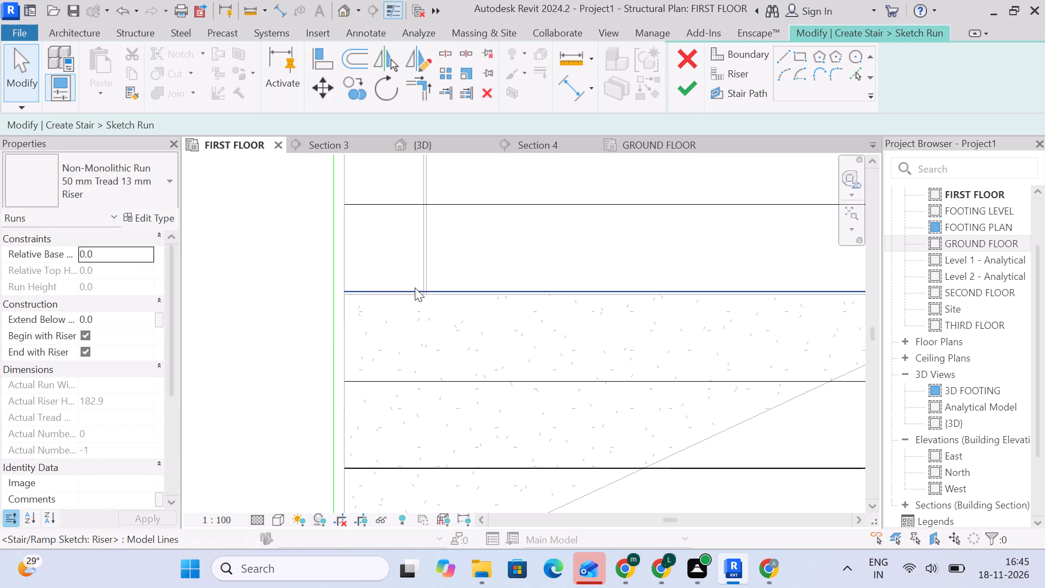
pyautogui.click(415, 287)
pyautogui.click(271, 316)
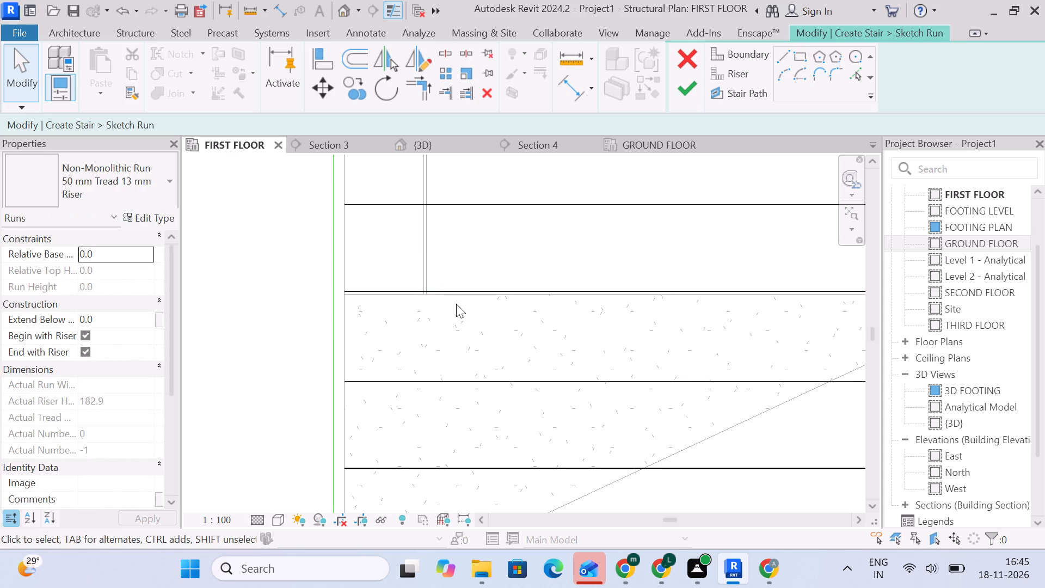
pyautogui.scroll(5, 456, 304)
pyautogui.click(402, 287)
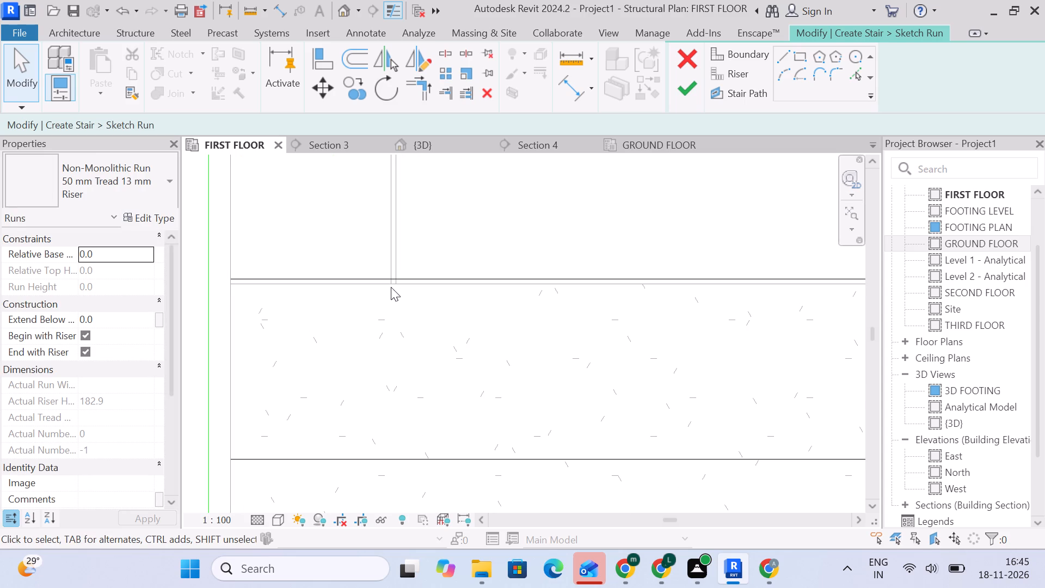
pyautogui.scroll(-10, 789, 295)
pyautogui.moveTo(843, 292); pyautogui.dragTo(840, 293, button='middle')
pyautogui.scroll(-1, 843, 292)
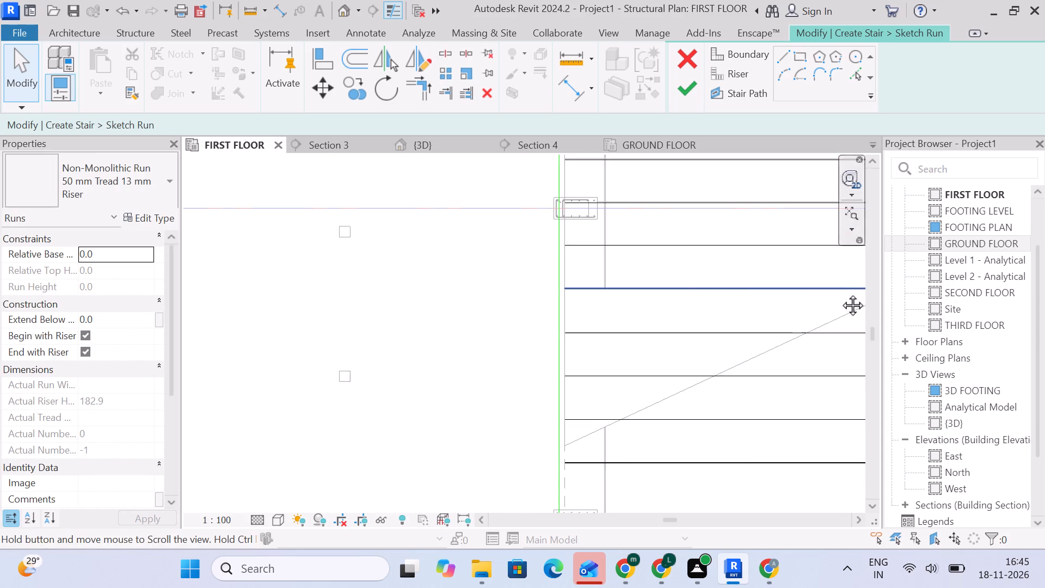
pyautogui.moveTo(840, 293); pyautogui.dragTo(284, 313, button='middle')
pyautogui.scroll(5, 778, 310)
pyautogui.scroll(5, 823, 314)
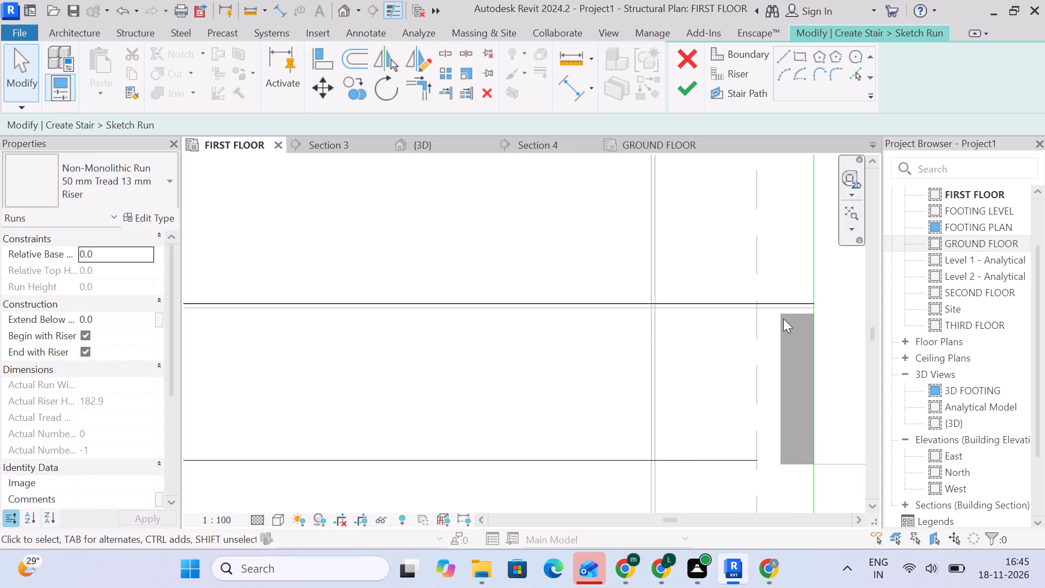
pyautogui.click(745, 309)
pyautogui.scroll(-4, 744, 309)
pyautogui.moveTo(754, 315); pyautogui.dragTo(549, 330, button='middle')
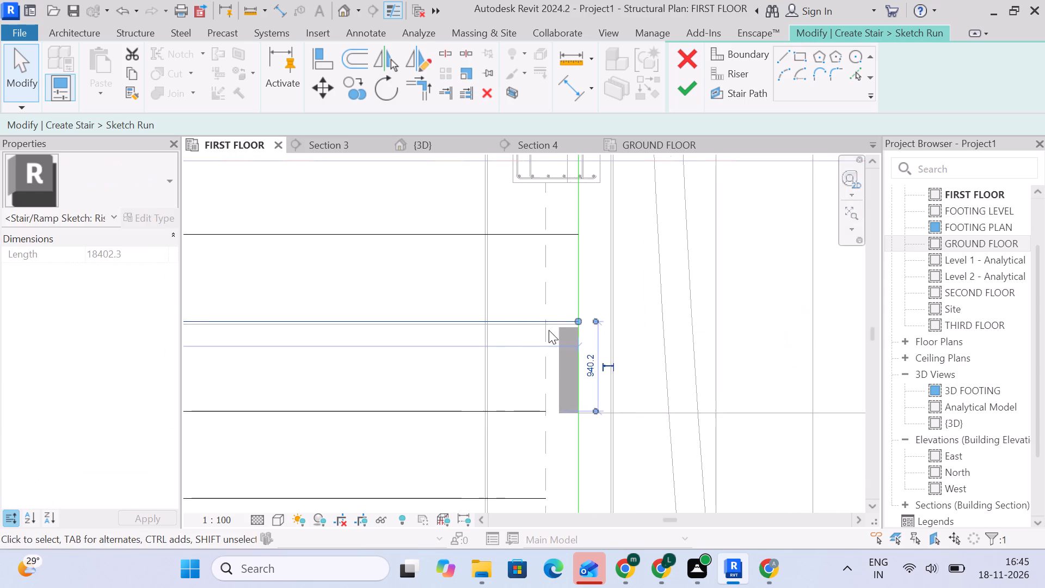
pyautogui.scroll(-5, 551, 329)
pyautogui.moveTo(562, 326); pyautogui.dragTo(839, 319, button='middle')
pyautogui.moveTo(518, 344); pyautogui.dragTo(729, 339, button='middle')
pyautogui.moveTo(450, 338); pyautogui.dragTo(755, 305, button='middle')
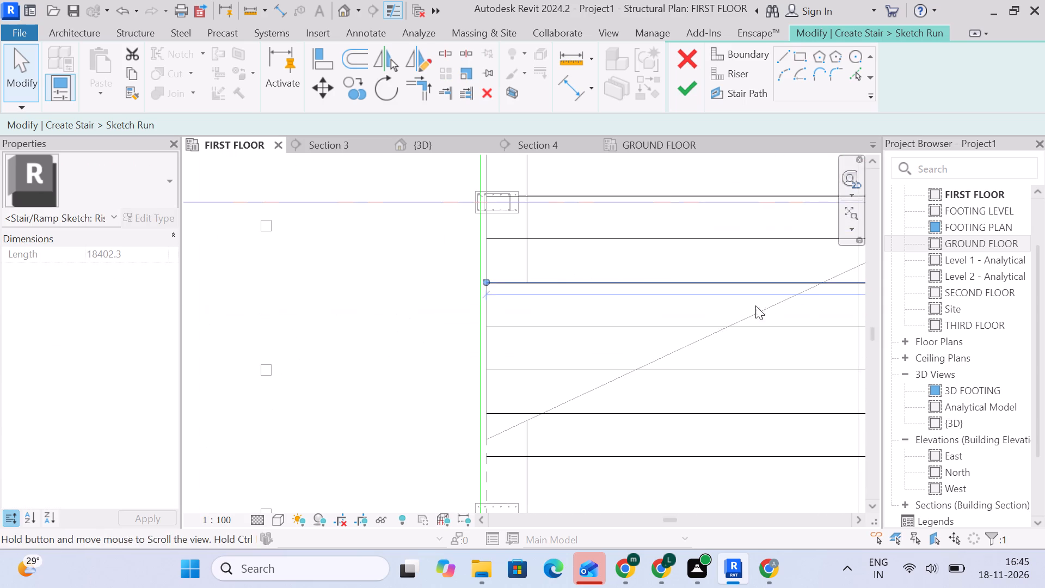
pyautogui.moveTo(755, 305); pyautogui.dragTo(754, 306, button='middle')
pyautogui.click(372, 279)
pyautogui.scroll(10, 655, 315)
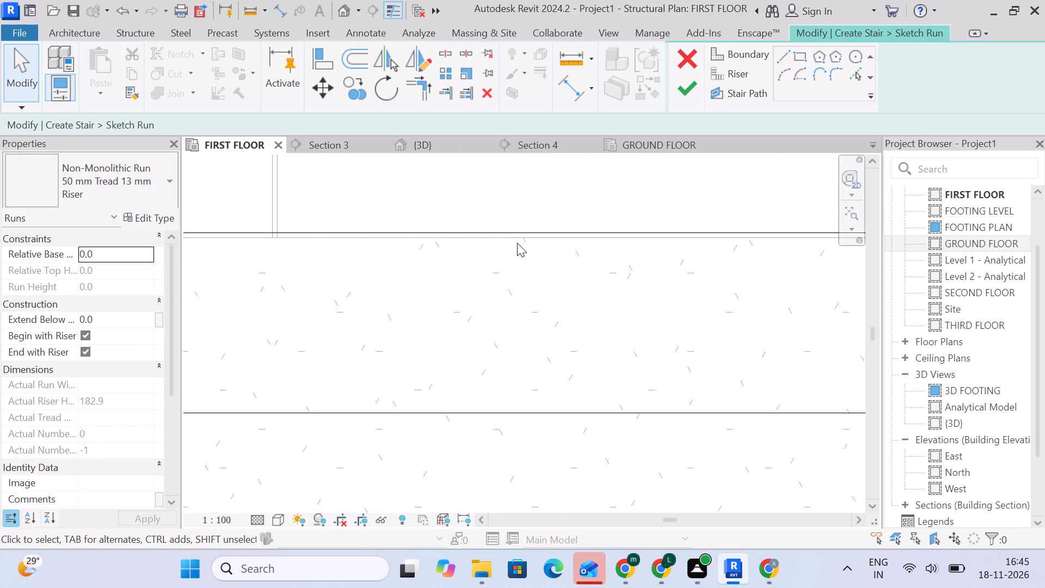
pyautogui.click(517, 237)
pyautogui.scroll(-4, 535, 249)
pyautogui.moveTo(540, 256); pyautogui.dragTo(737, 273, button='middle')
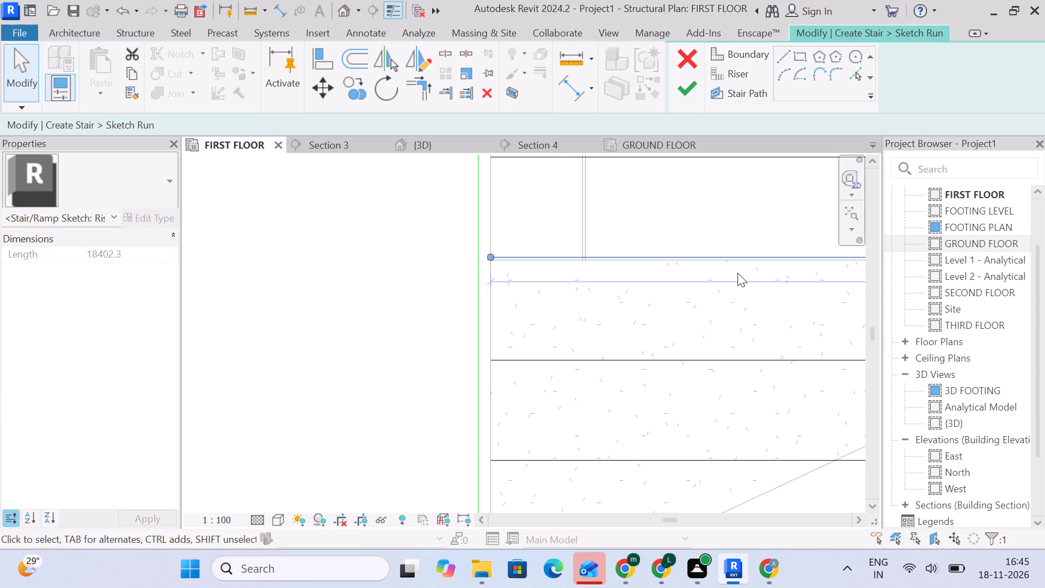
pyautogui.click(410, 291)
pyautogui.scroll(6, 524, 272)
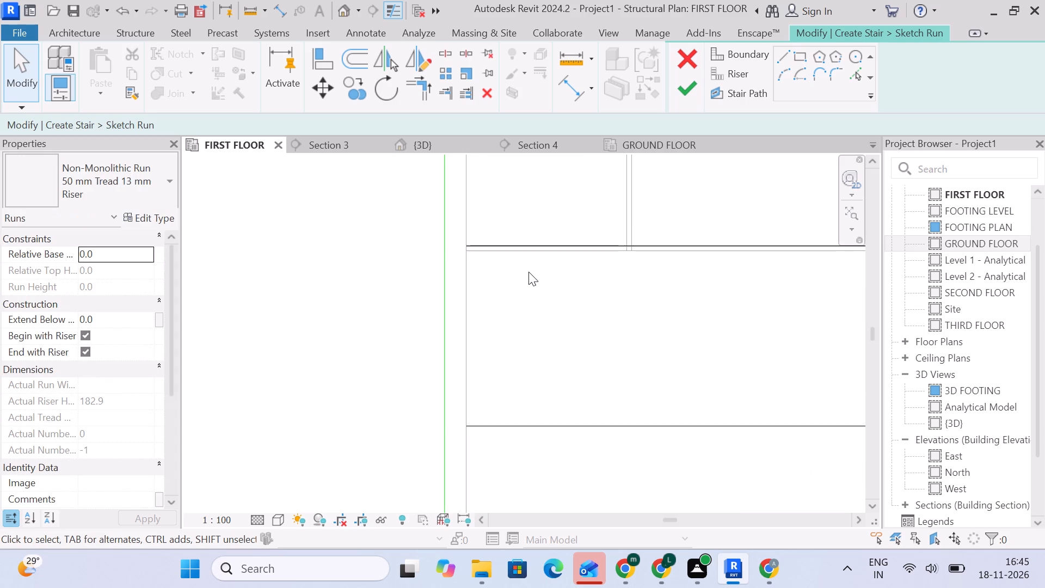
pyautogui.scroll(4, 528, 272)
pyautogui.click(544, 236)
pyautogui.tripleClick(544, 236)
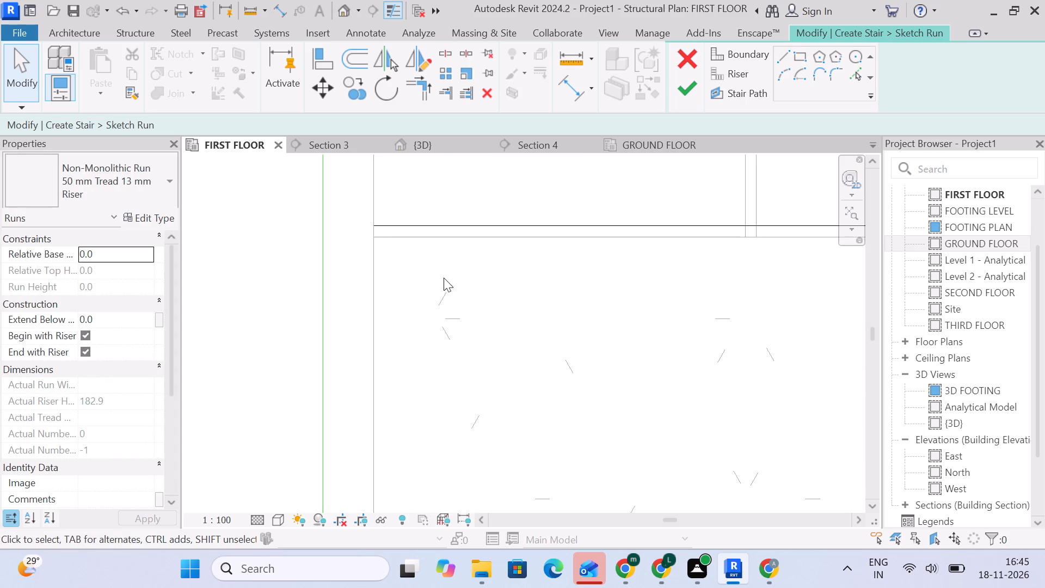
# Start the stair path at the midpoint of the northernmost riser and draw its first segment straight south, about 10 m long.
pyautogui.scroll(-20, 374, 287)
pyautogui.scroll(-6, 374, 287)
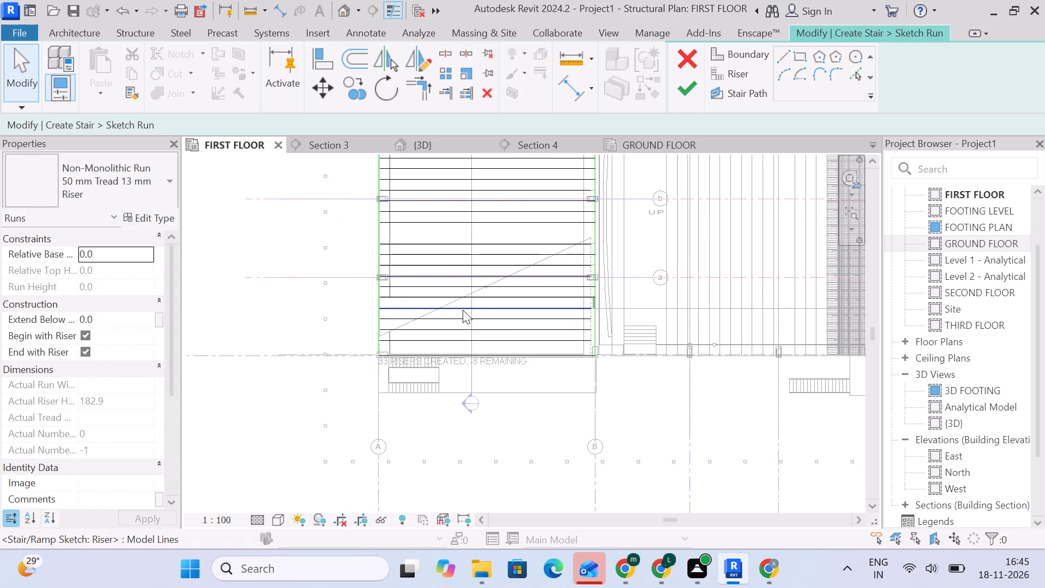
pyautogui.scroll(-1, 482, 305)
pyautogui.moveTo(483, 308); pyautogui.dragTo(469, 410, button='middle')
pyautogui.scroll(-4, 474, 400)
pyautogui.scroll(4, 457, 269)
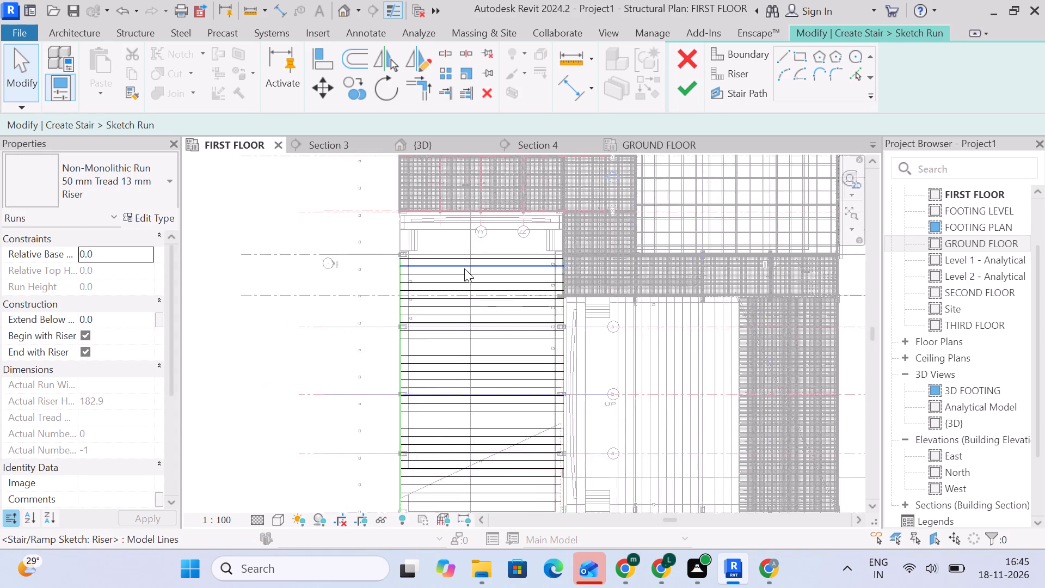
pyautogui.scroll(4, 497, 261)
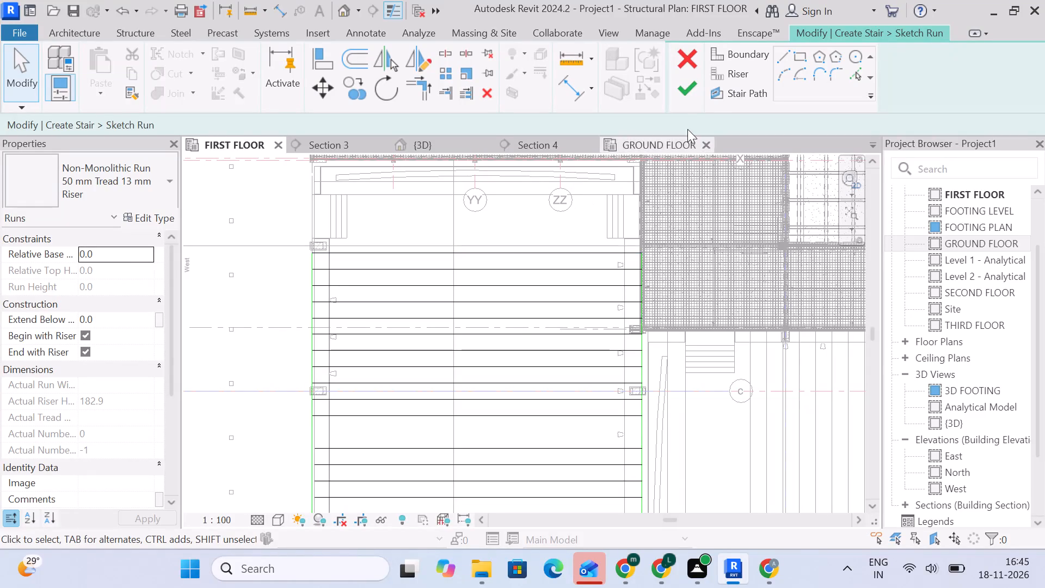
pyautogui.click(730, 85)
pyautogui.click(788, 59)
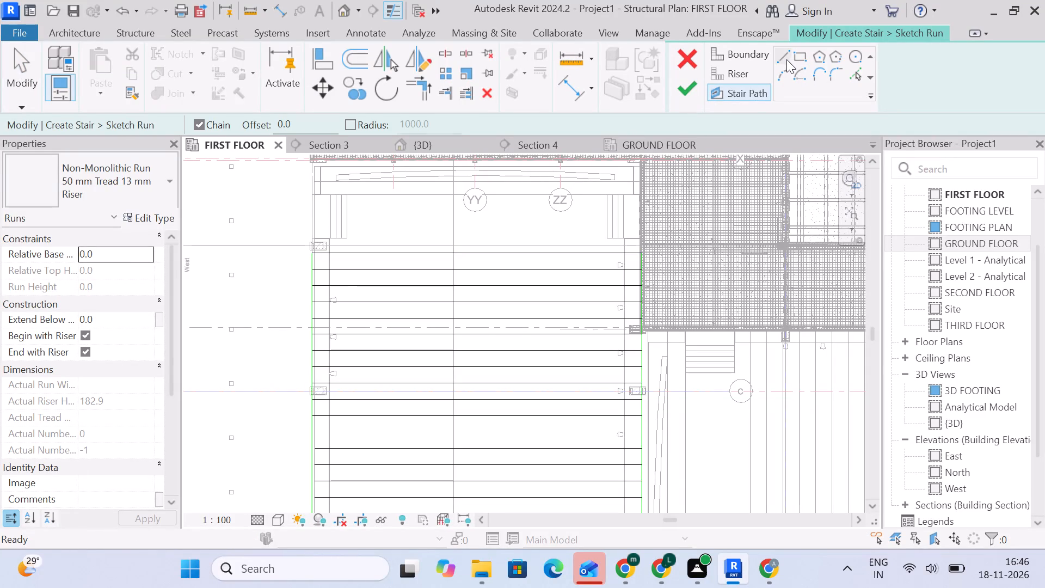
pyautogui.scroll(6, 487, 236)
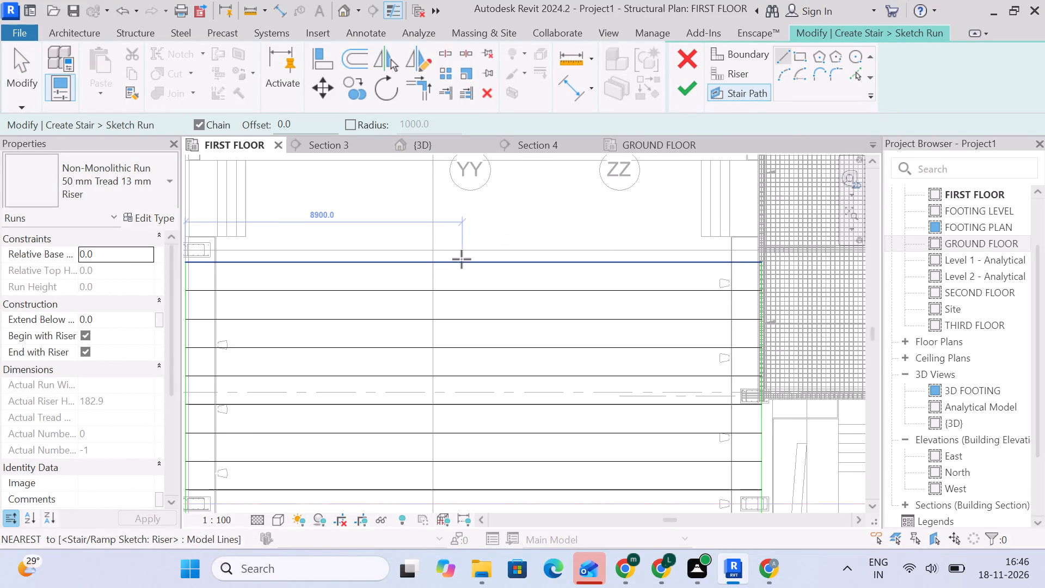
pyautogui.click(477, 263)
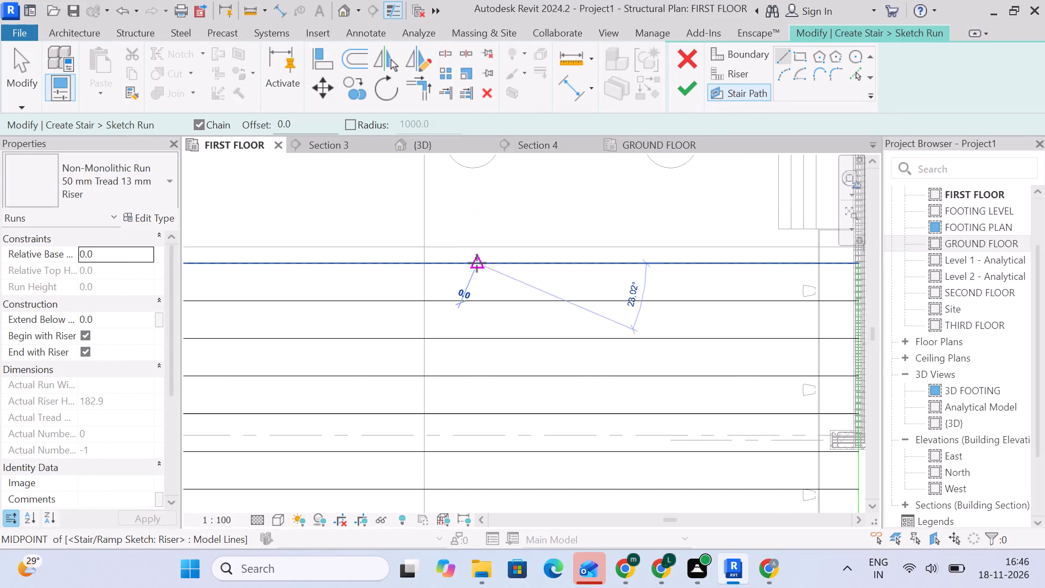
pyautogui.scroll(-5, 461, 467)
pyautogui.moveTo(482, 472); pyautogui.dragTo(489, 368, button='middle')
pyautogui.scroll(-1, 458, 461)
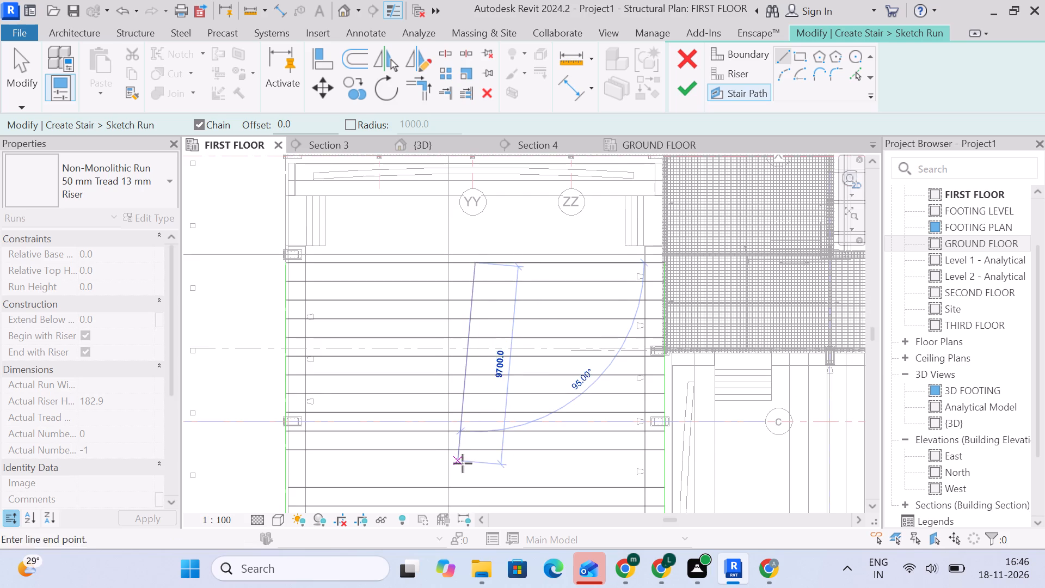
pyautogui.scroll(-1, 463, 463)
pyautogui.scroll(5, 475, 467)
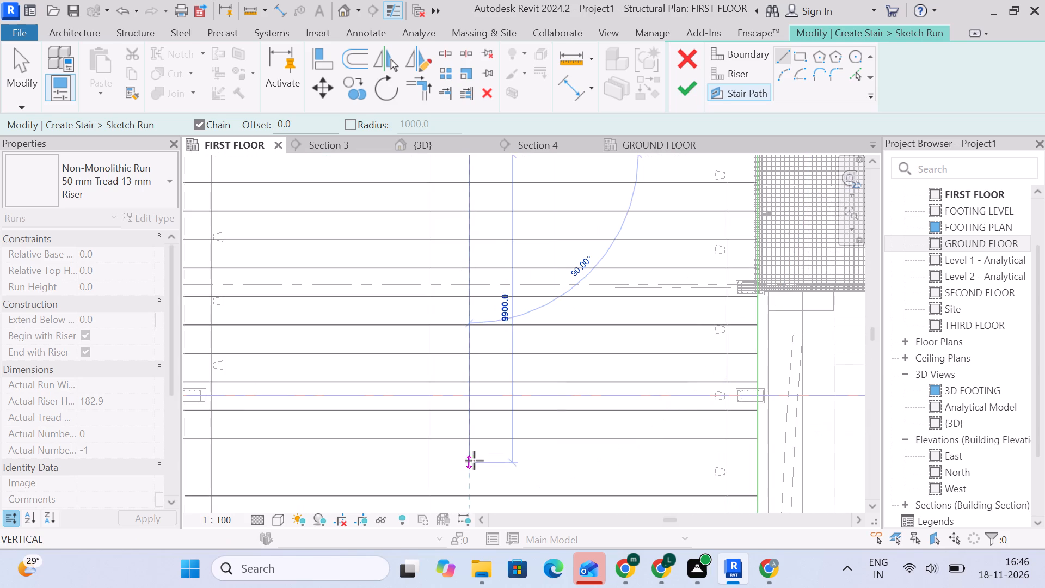
pyautogui.click(467, 469)
# Continue the stair path straight south with an 8200 mm segment and a last segment ending on the Grid 1 riser.
pyautogui.scroll(-5, 472, 480)
pyautogui.moveTo(477, 481); pyautogui.dragTo(487, 298, button='middle')
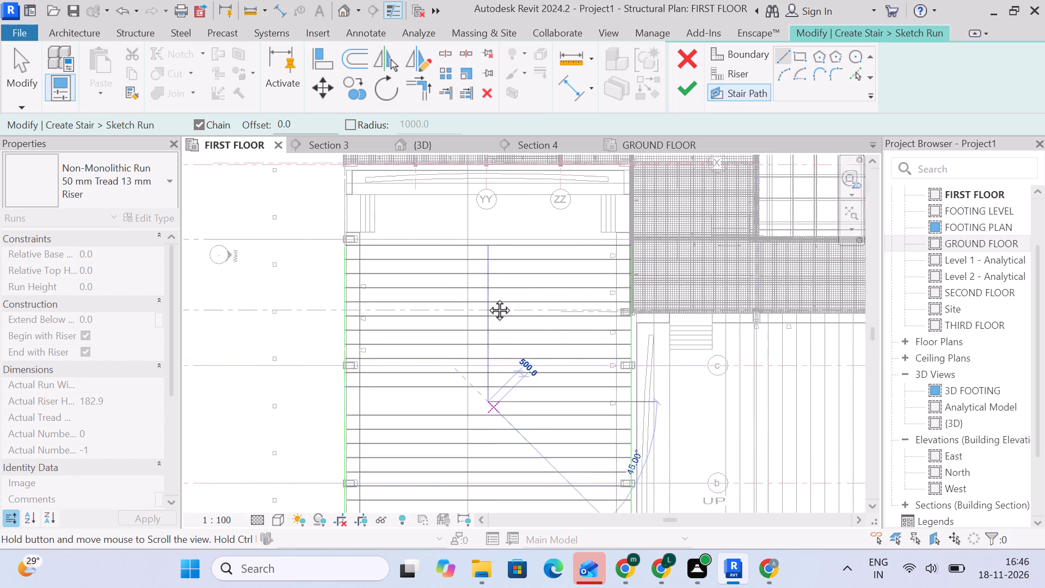
pyautogui.moveTo(487, 298); pyautogui.dragTo(483, 269, button='middle')
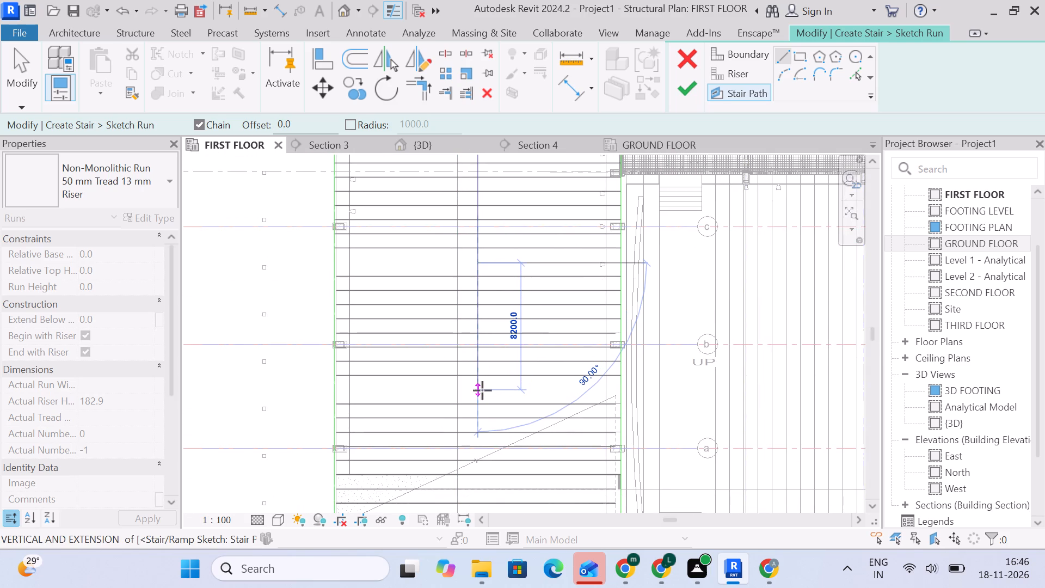
pyautogui.click(482, 390)
pyautogui.moveTo(472, 464); pyautogui.dragTo(470, 329, button='middle')
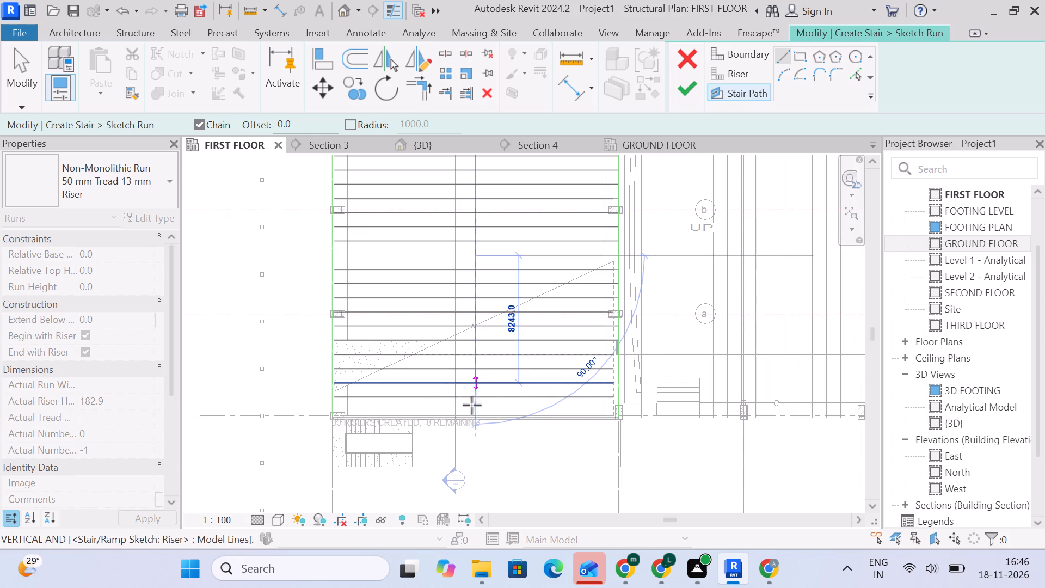
pyautogui.scroll(10, 473, 413)
pyautogui.click(478, 419)
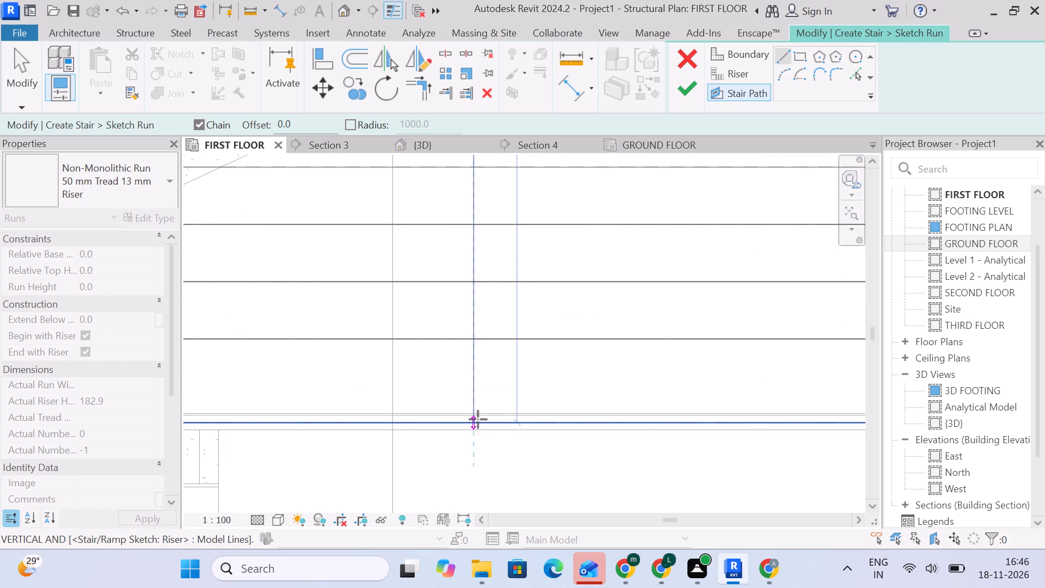
pyautogui.scroll(-14, 518, 405)
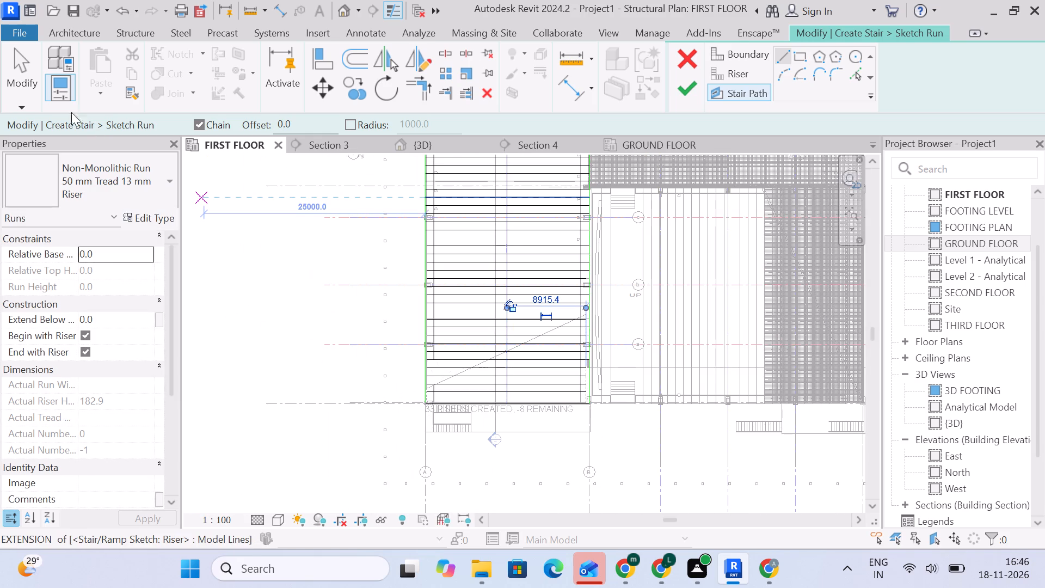
pyautogui.click(24, 75)
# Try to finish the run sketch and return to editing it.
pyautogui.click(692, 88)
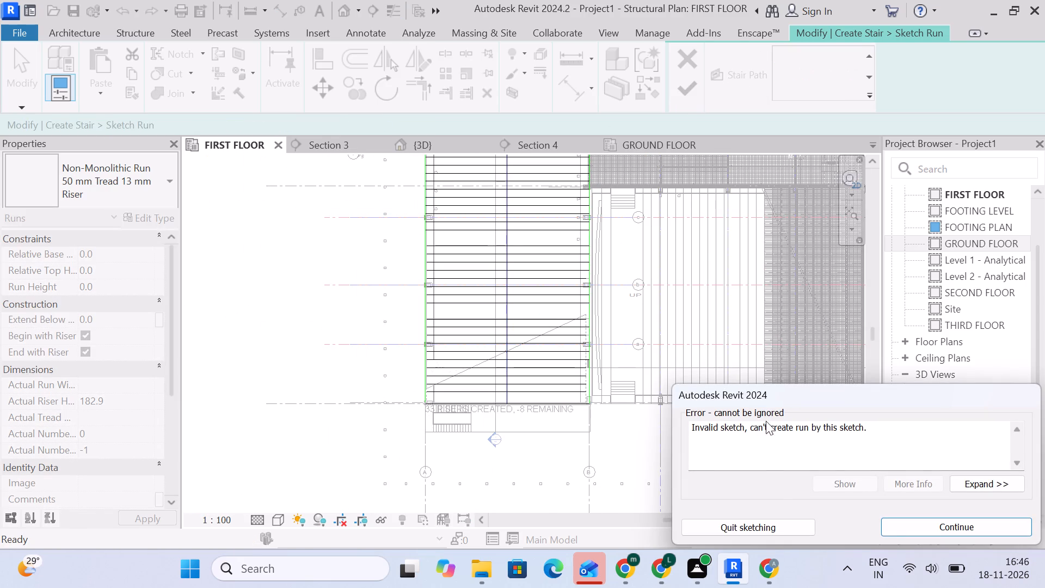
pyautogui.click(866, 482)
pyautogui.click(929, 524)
# Examine the stair path, boundaries and risers down to Grid 1, including the dimensions of the Grid 1 riser.
pyautogui.scroll(2, 518, 407)
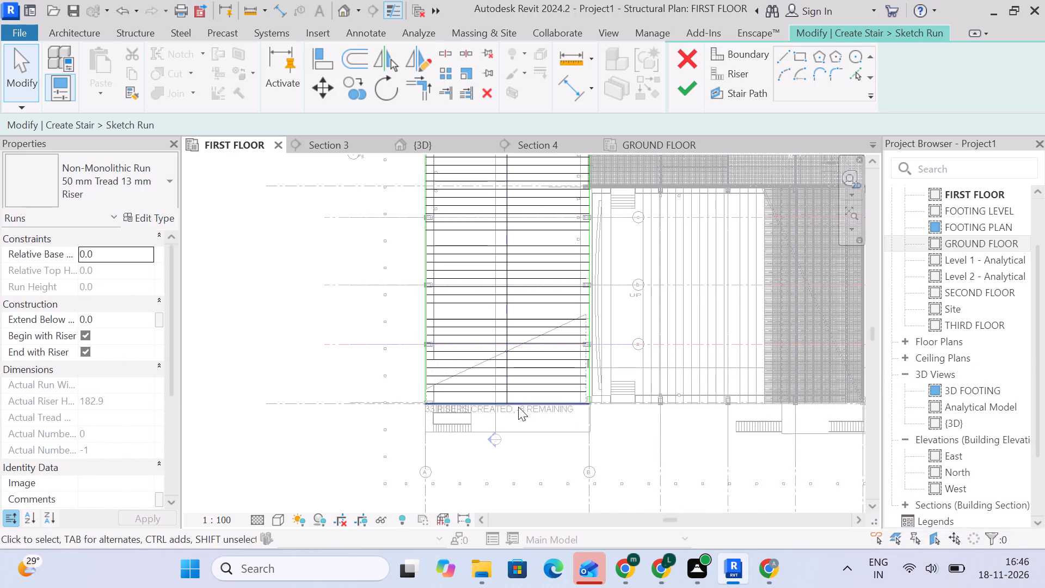
pyautogui.scroll(2, 518, 407)
pyautogui.moveTo(502, 329); pyautogui.dragTo(502, 363, button='middle')
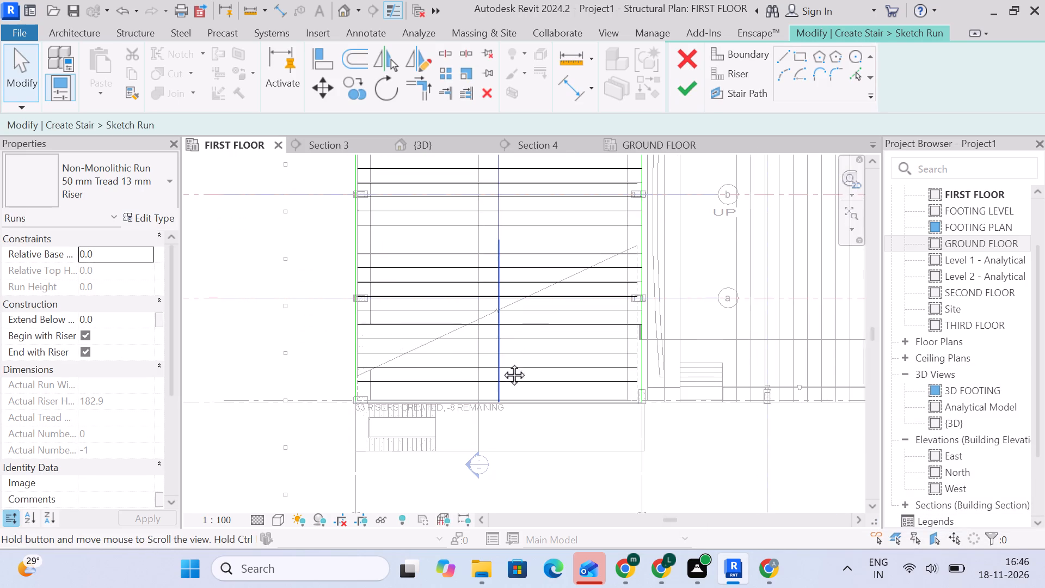
pyautogui.moveTo(502, 363); pyautogui.dragTo(503, 440, button='middle')
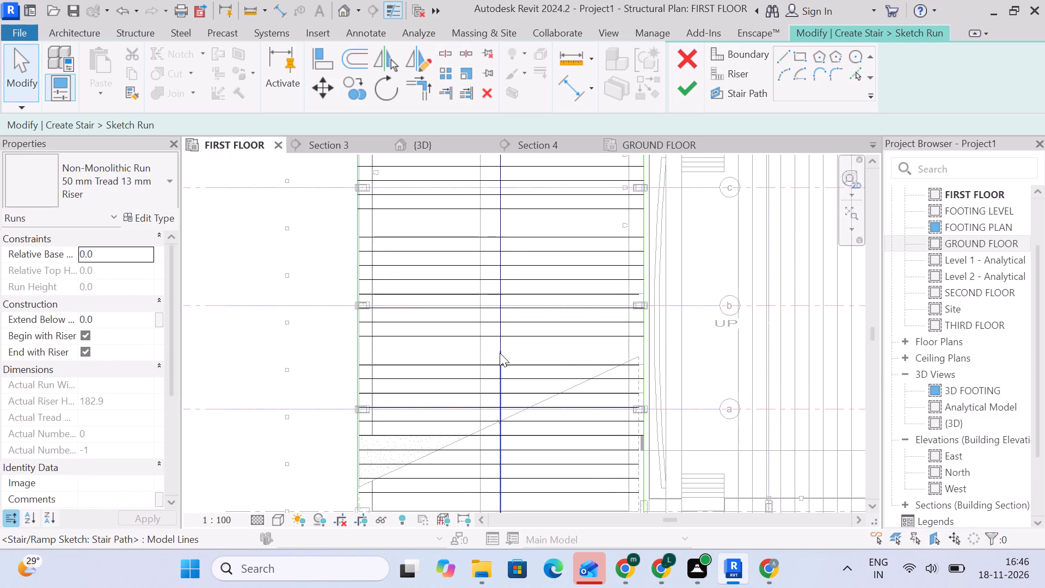
pyautogui.moveTo(540, 404); pyautogui.dragTo(531, 259, button='middle')
pyautogui.scroll(3, 514, 376)
pyautogui.click(516, 365)
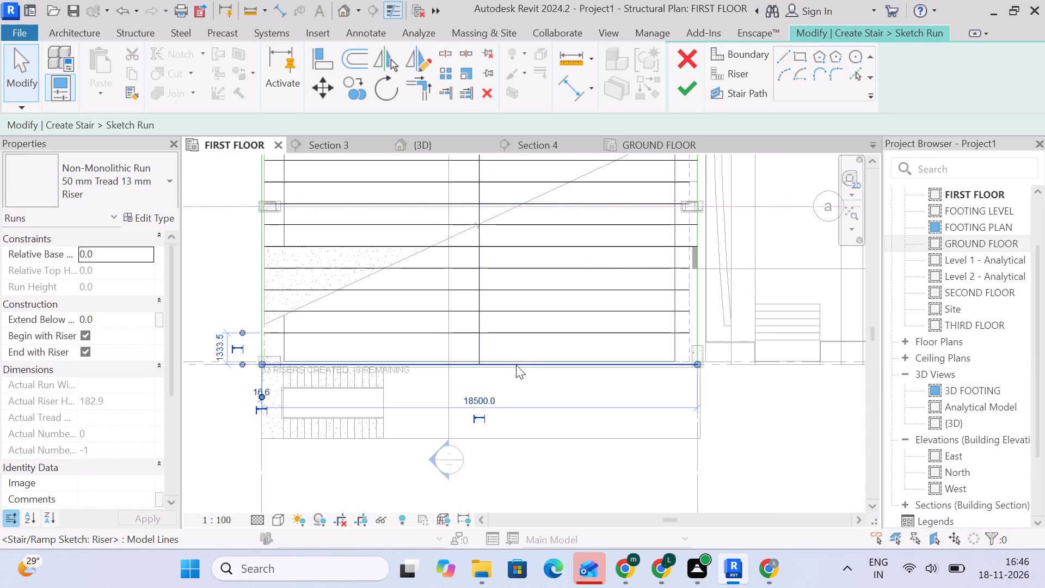
pyautogui.click(229, 250)
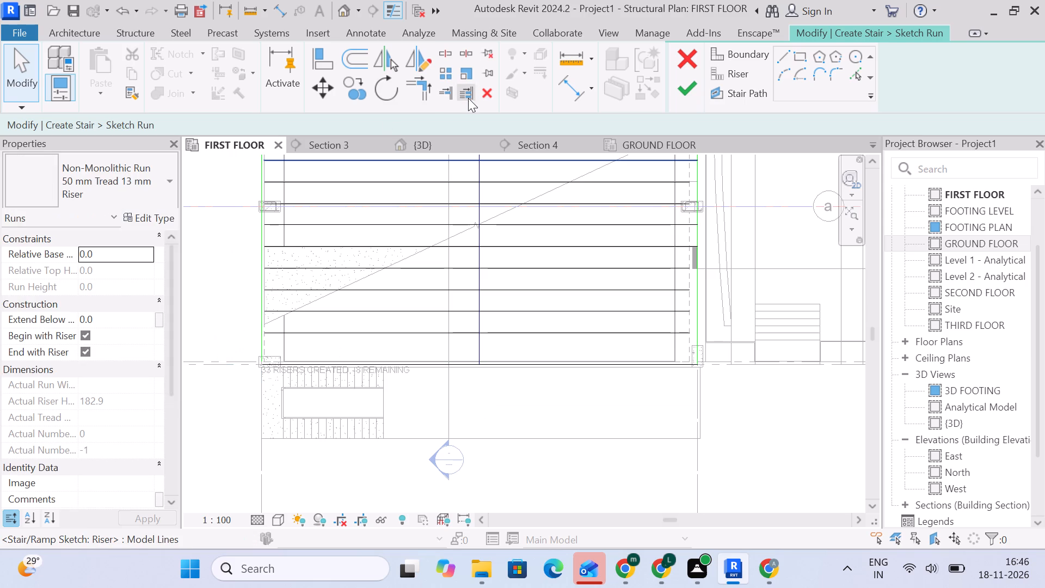
# Trim the Grid 1 riser into clean corners with the boundary lines on Grid A and Grid B.
pyautogui.click(428, 90)
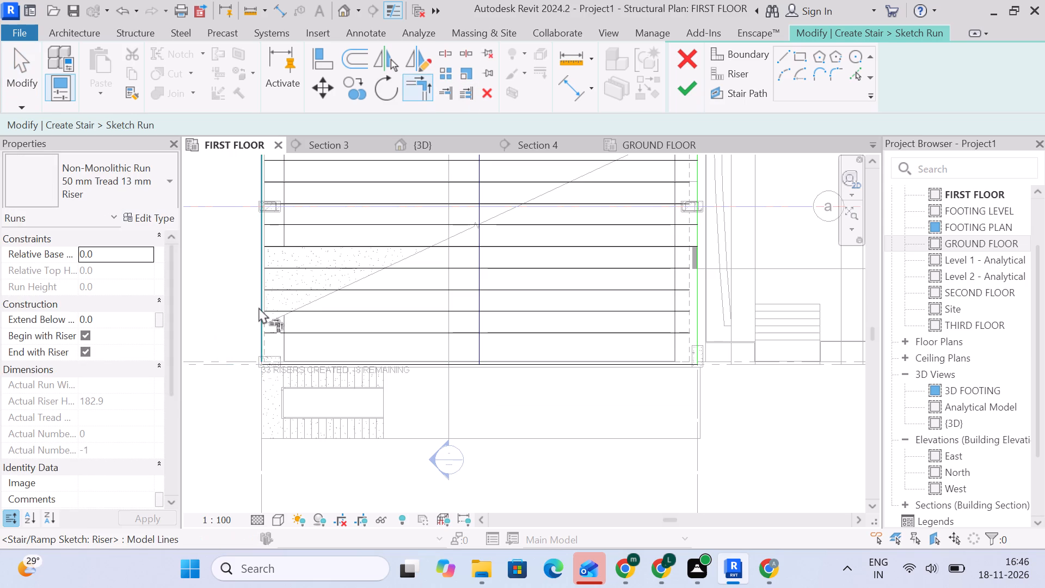
pyautogui.click(259, 307)
pyautogui.click(279, 364)
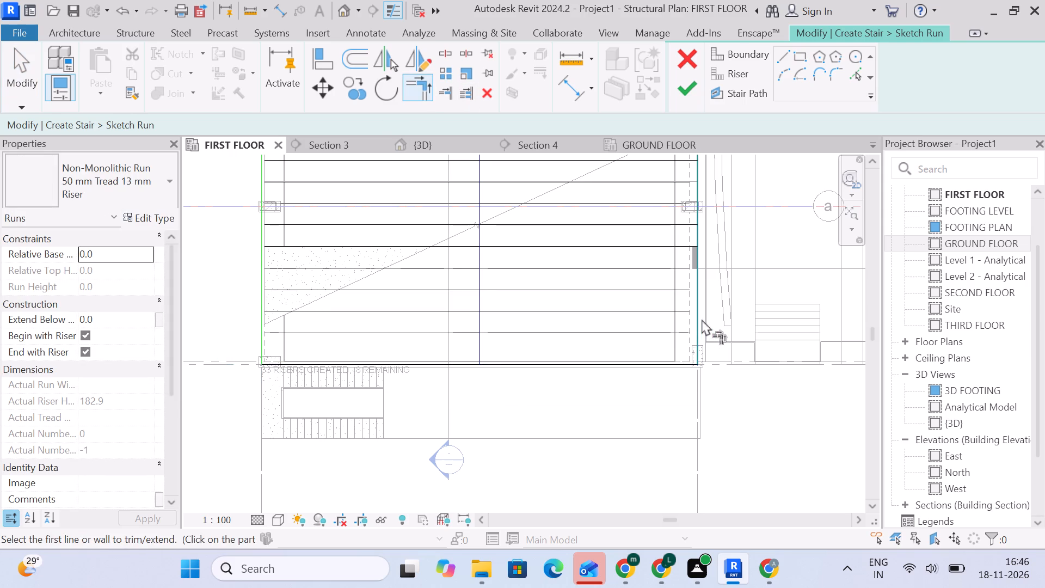
pyautogui.click(702, 319)
pyautogui.click(677, 367)
# Trim the Grid B boundary line into a corner with the northernmost riser.
pyautogui.click(699, 339)
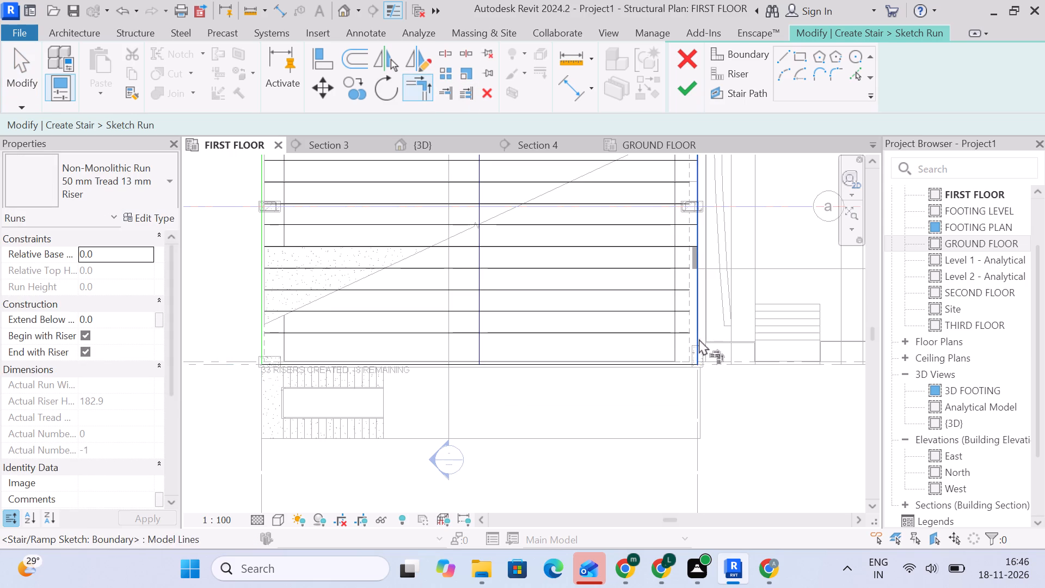
pyautogui.scroll(-5, 698, 338)
pyautogui.moveTo(697, 359); pyautogui.dragTo(699, 567, button='middle')
pyautogui.scroll(11, 697, 228)
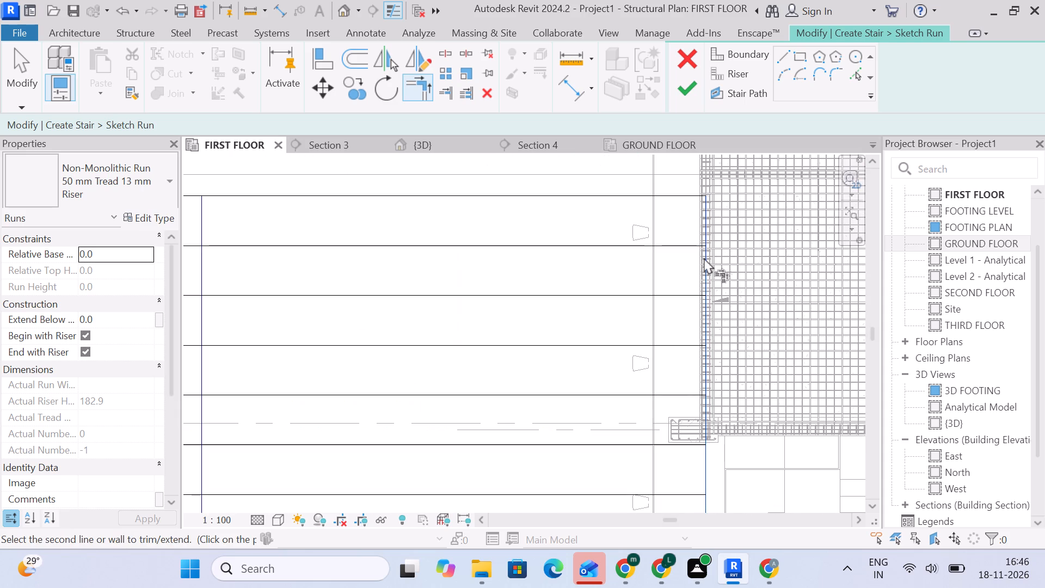
pyautogui.click(687, 247)
pyautogui.click(705, 273)
pyautogui.scroll(-5, 587, 292)
pyautogui.moveTo(528, 306); pyautogui.dragTo(738, 293, button='middle')
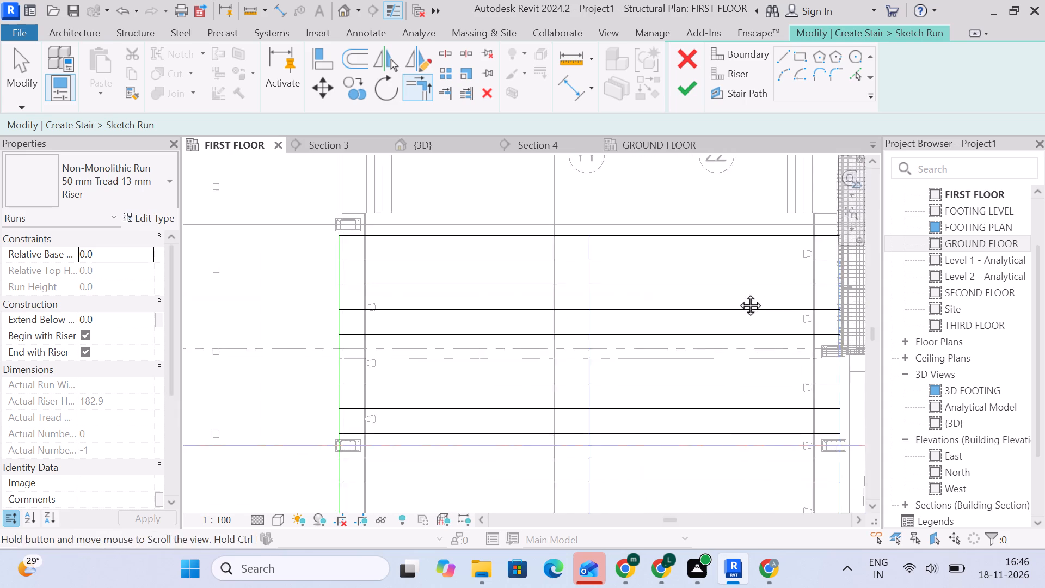
pyautogui.moveTo(738, 293); pyautogui.dragTo(739, 293, button='middle')
pyautogui.scroll(4, 401, 277)
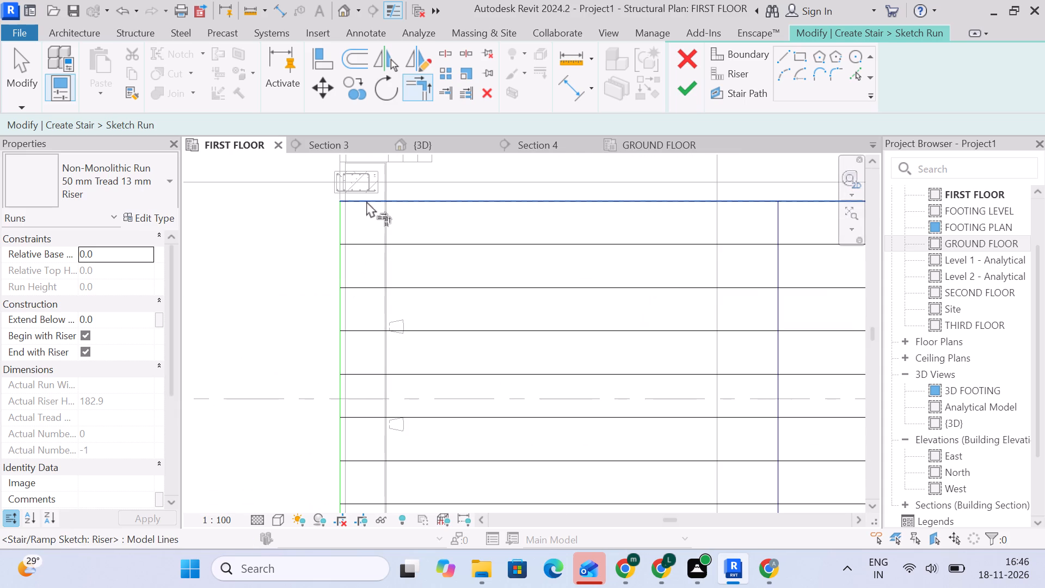
pyautogui.click(366, 201)
# Trim the Grid A boundary line into a corner with the northernmost riser.
pyautogui.click(336, 218)
pyautogui.scroll(-4, 629, 206)
pyautogui.moveTo(684, 238); pyautogui.dragTo(633, 238, button='middle')
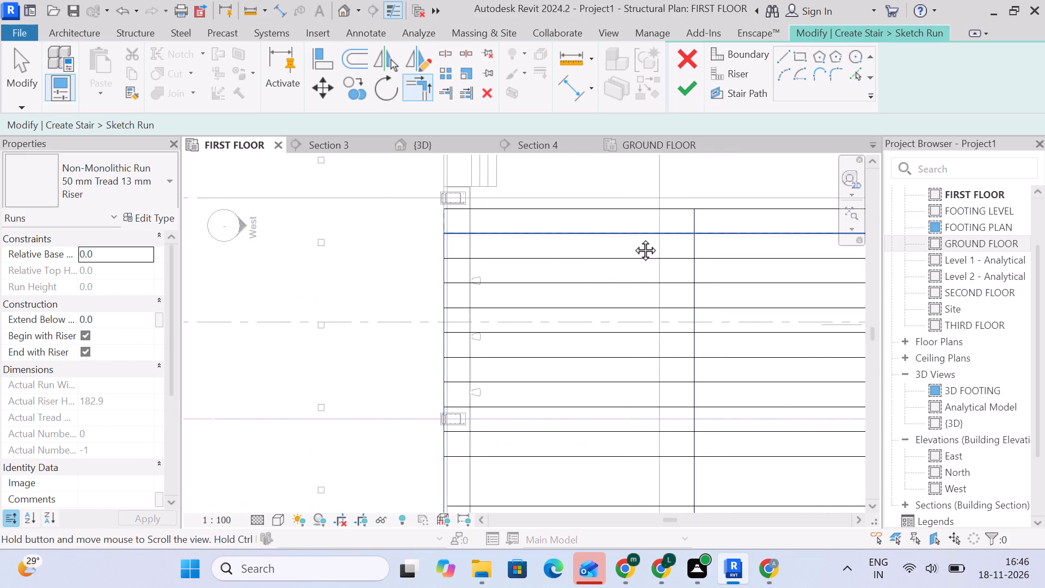
pyautogui.moveTo(633, 238); pyautogui.dragTo(395, 256, button='middle')
pyautogui.scroll(9, 711, 228)
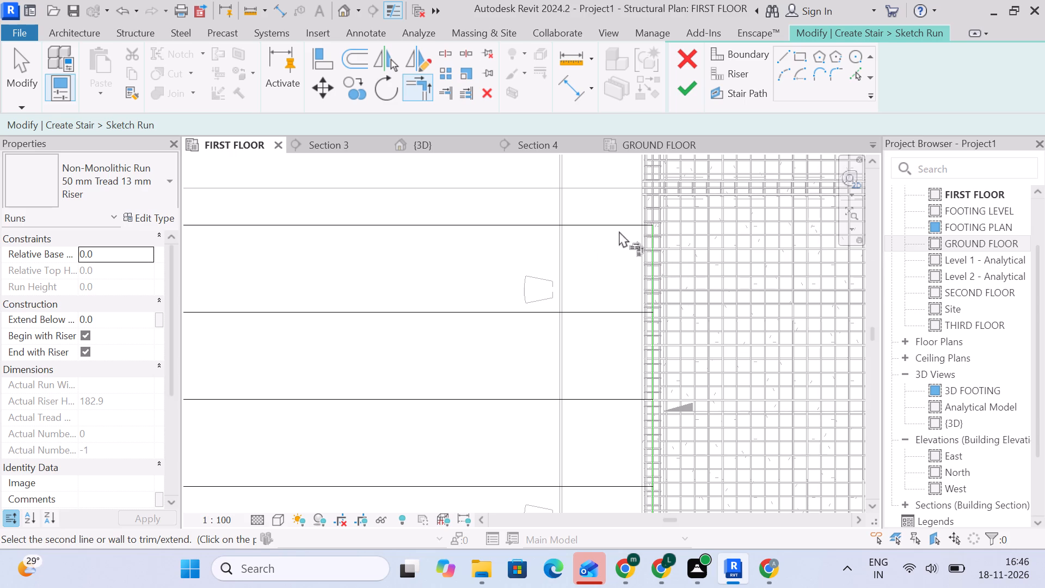
pyautogui.click(616, 228)
pyautogui.click(651, 260)
pyautogui.scroll(-12, 651, 261)
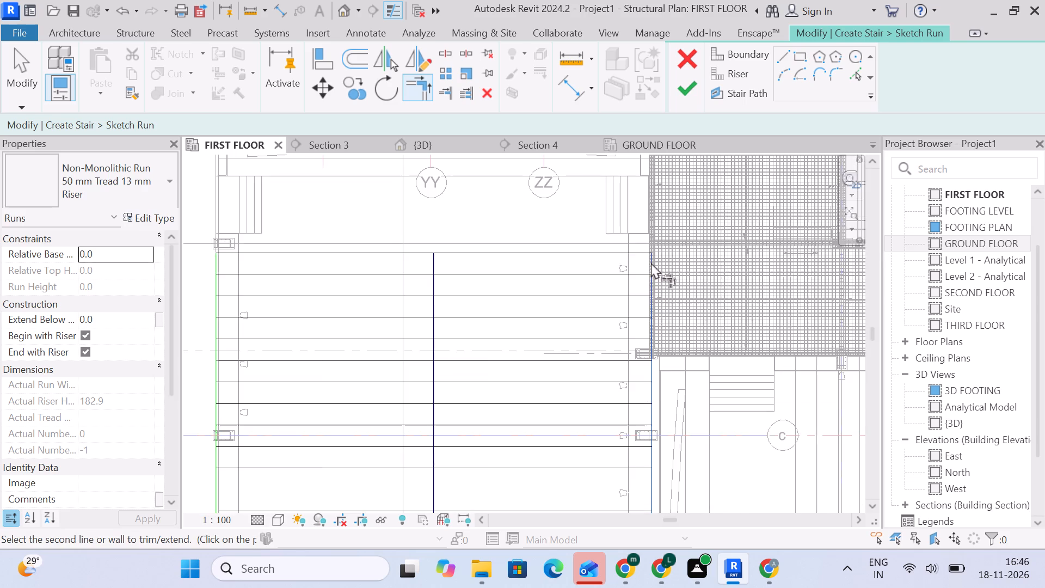
pyautogui.scroll(-1, 647, 261)
pyautogui.click(319, 205)
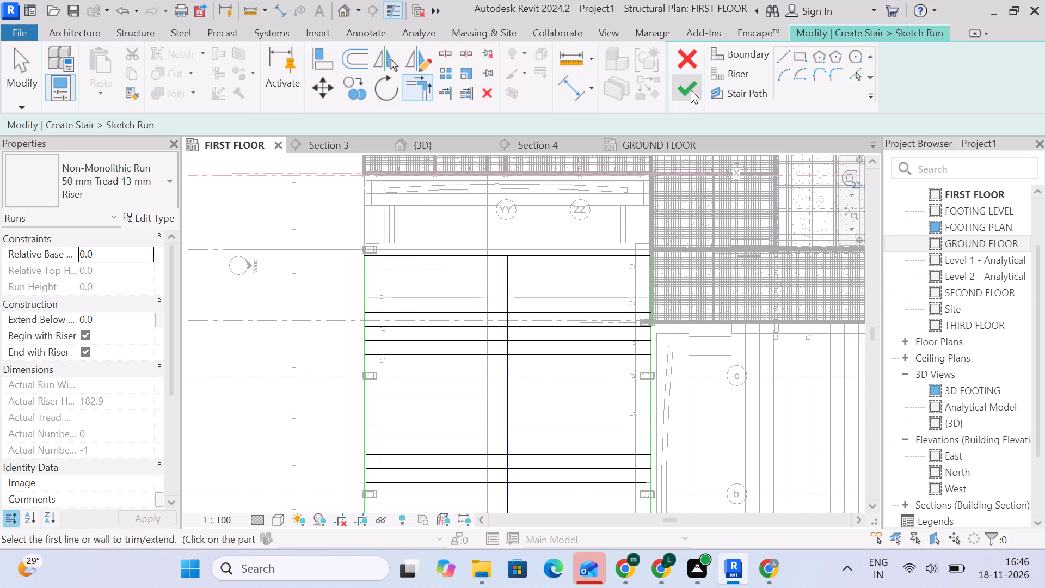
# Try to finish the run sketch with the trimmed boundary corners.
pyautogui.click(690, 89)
# Show and examine the flagged stair elements in FIRST FLOOR and Section 3, and cancel the attempted finish.
pyautogui.scroll(-2, 607, 380)
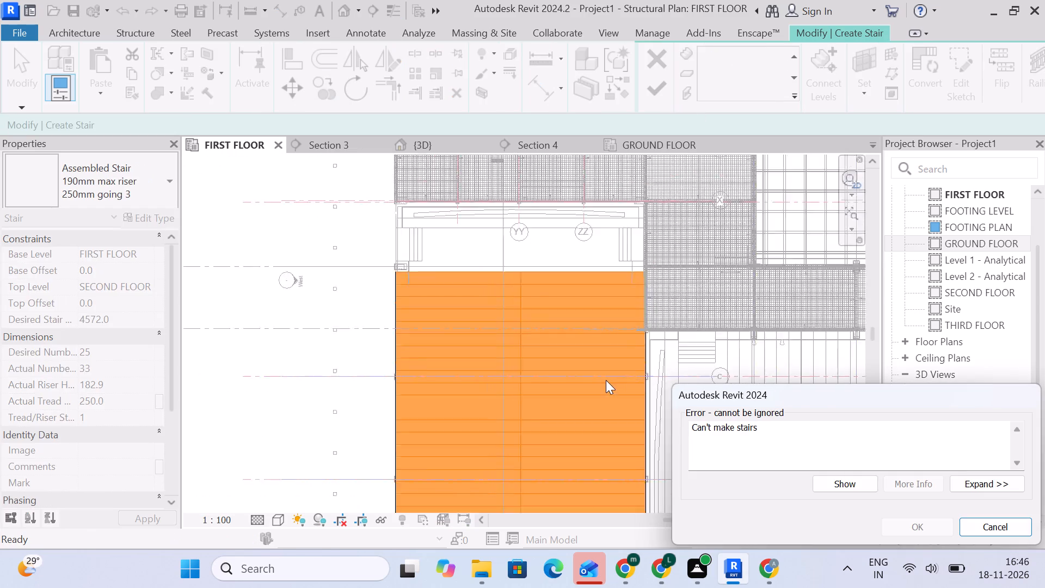
pyautogui.scroll(-1, 606, 380)
pyautogui.moveTo(606, 380); pyautogui.dragTo(505, 264, button='middle')
pyautogui.click(861, 484)
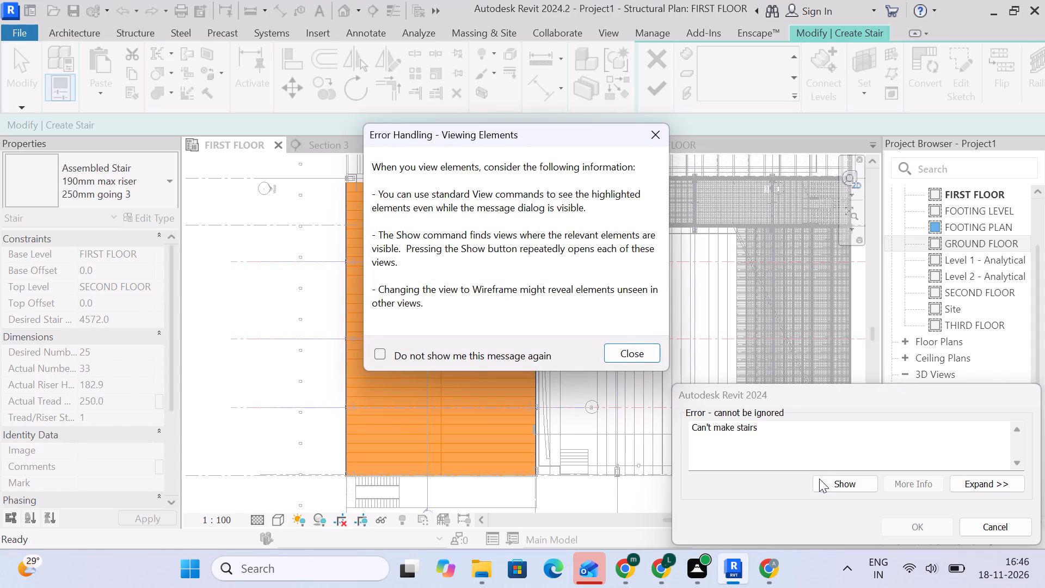
pyautogui.click(628, 338)
pyautogui.click(633, 357)
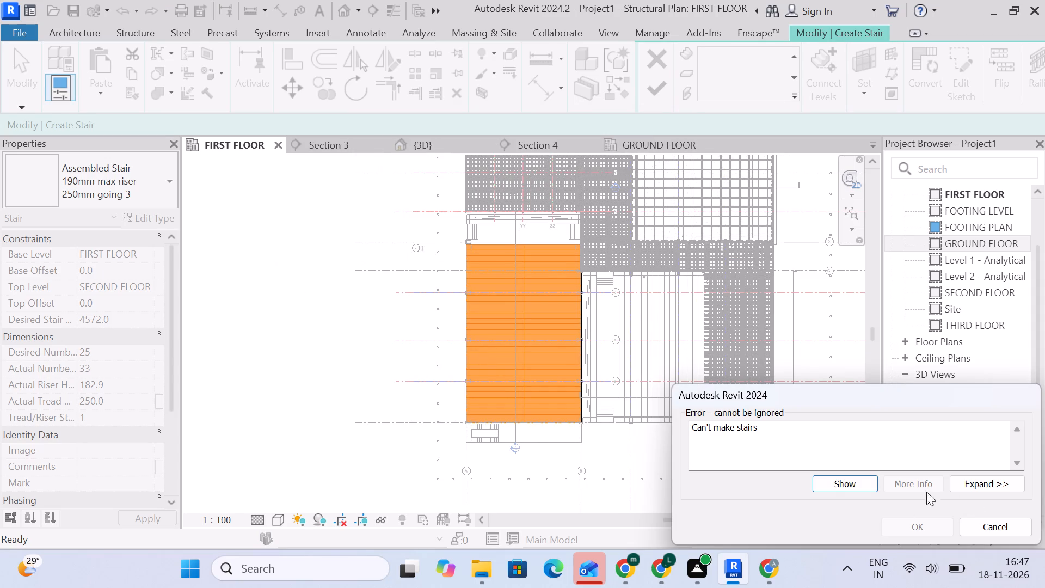
pyautogui.click(833, 487)
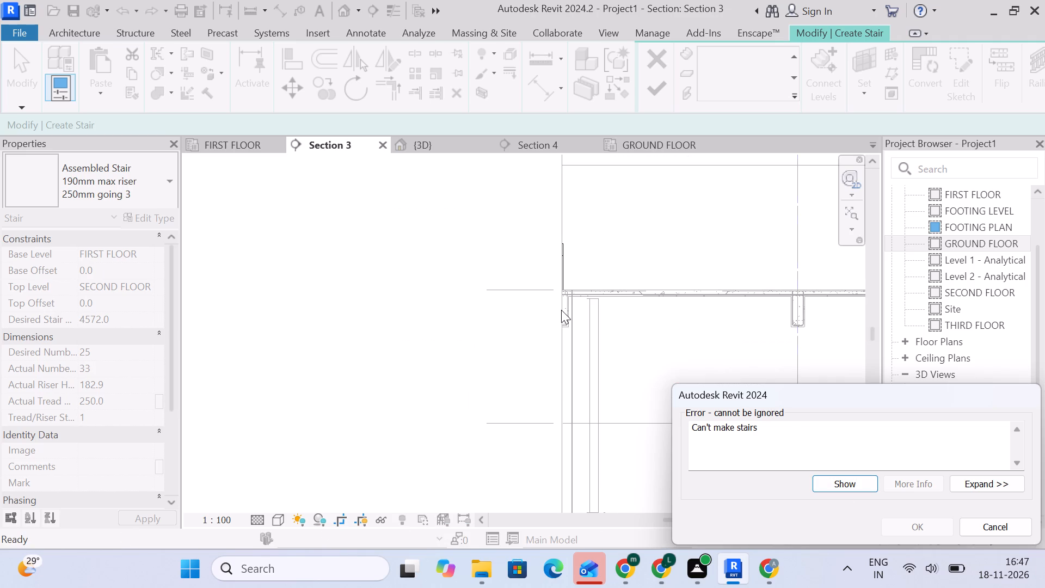
pyautogui.scroll(6, 561, 310)
pyautogui.scroll(6, 599, 281)
pyautogui.scroll(6, 548, 276)
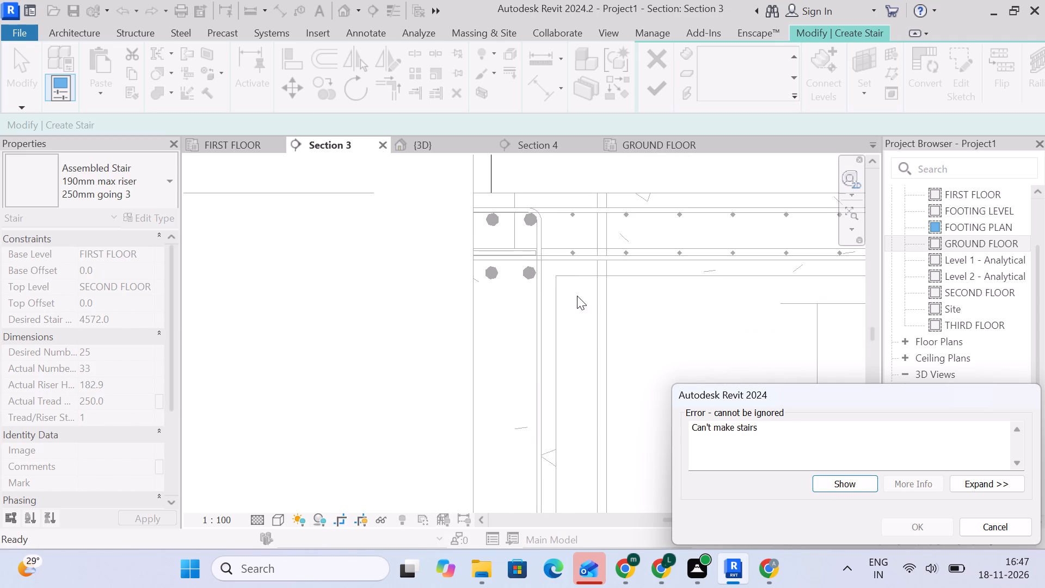
pyautogui.scroll(-4, 645, 309)
pyautogui.moveTo(647, 310); pyautogui.dragTo(438, 297, button='middle')
pyautogui.click(988, 528)
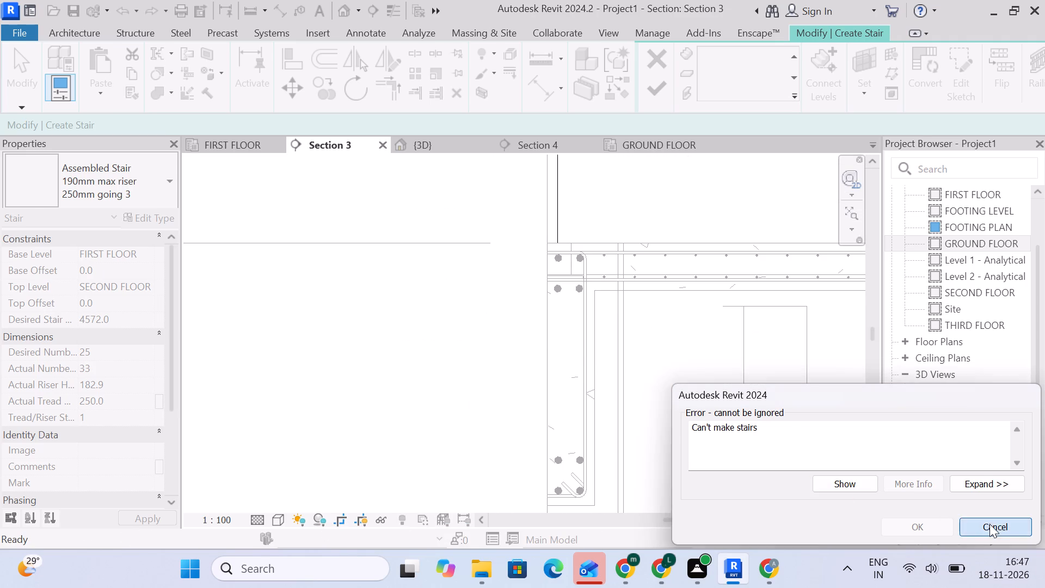
# Examine the stepped slab against the run's sketch lines in Section 3 and Section 4, and return to FIRST FLOOR.
pyautogui.scroll(-4, 601, 308)
pyautogui.moveTo(621, 303); pyautogui.dragTo(460, 280, button='middle')
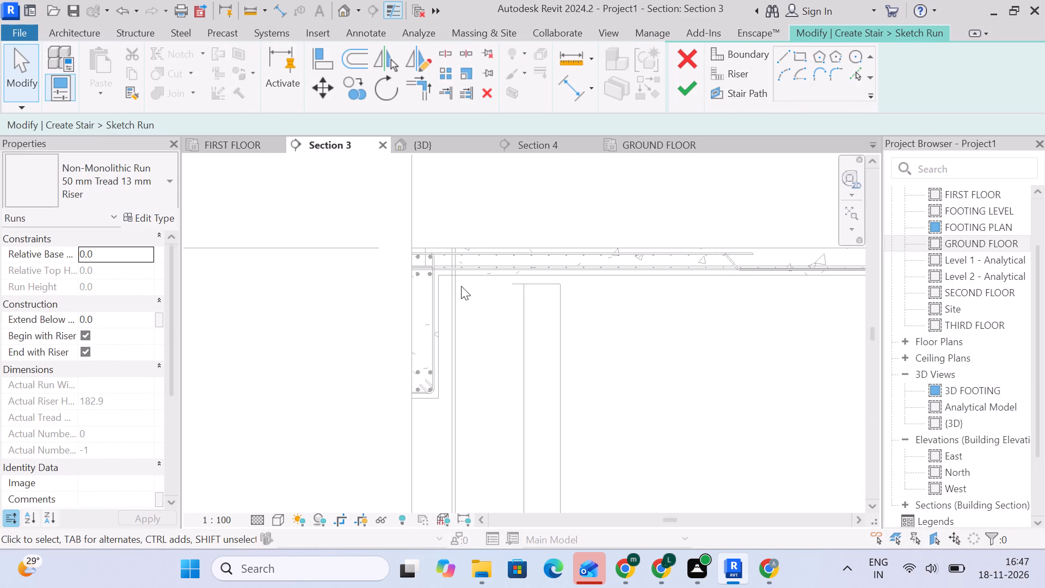
pyautogui.click(463, 280)
pyautogui.moveTo(543, 337); pyautogui.dragTo(466, 201)
pyautogui.scroll(-5, 677, 259)
pyautogui.moveTo(771, 324); pyautogui.dragTo(467, 248, button='middle')
pyautogui.scroll(-12, 468, 242)
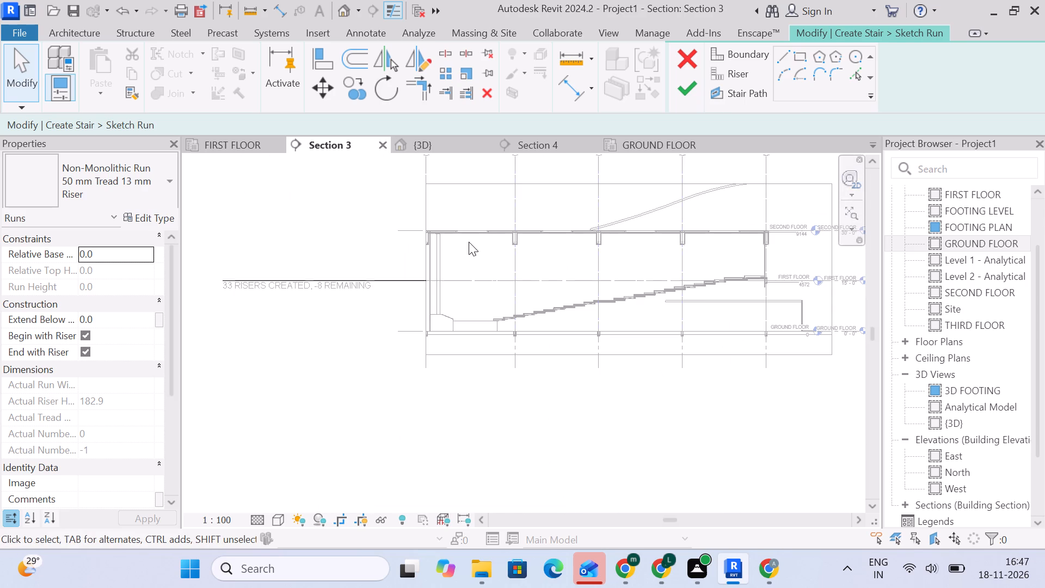
pyautogui.scroll(3, 728, 290)
pyautogui.scroll(-2, 730, 289)
pyautogui.moveTo(722, 289); pyautogui.dragTo(648, 281, button='middle')
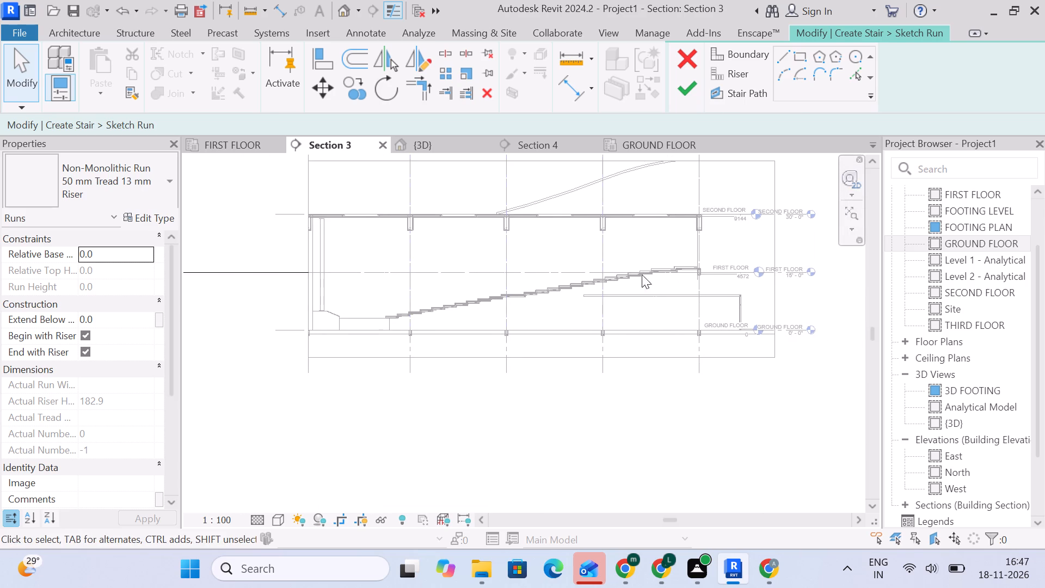
pyautogui.click(562, 145)
pyautogui.scroll(5, 577, 284)
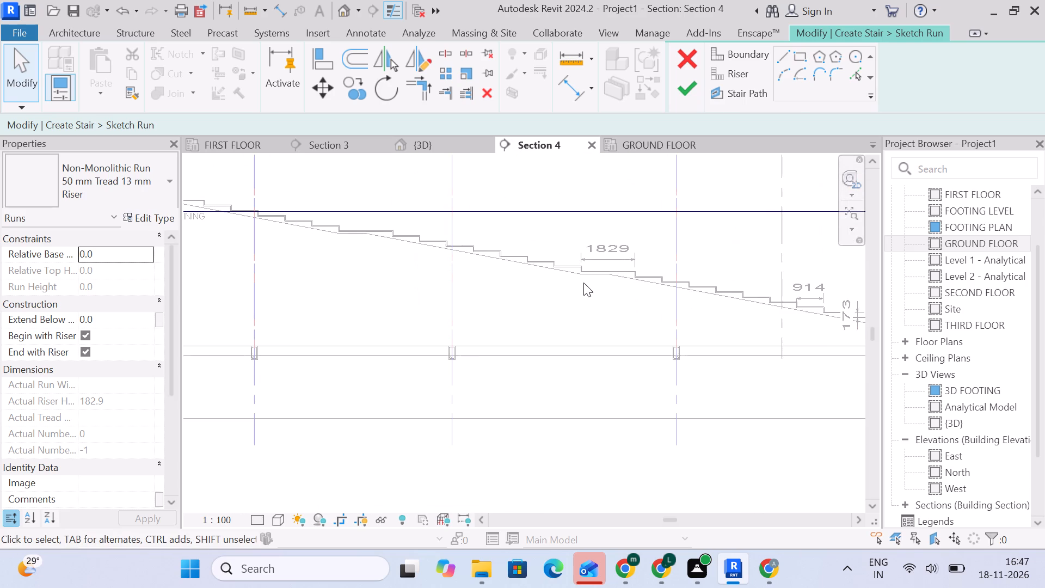
pyautogui.scroll(-2, 648, 283)
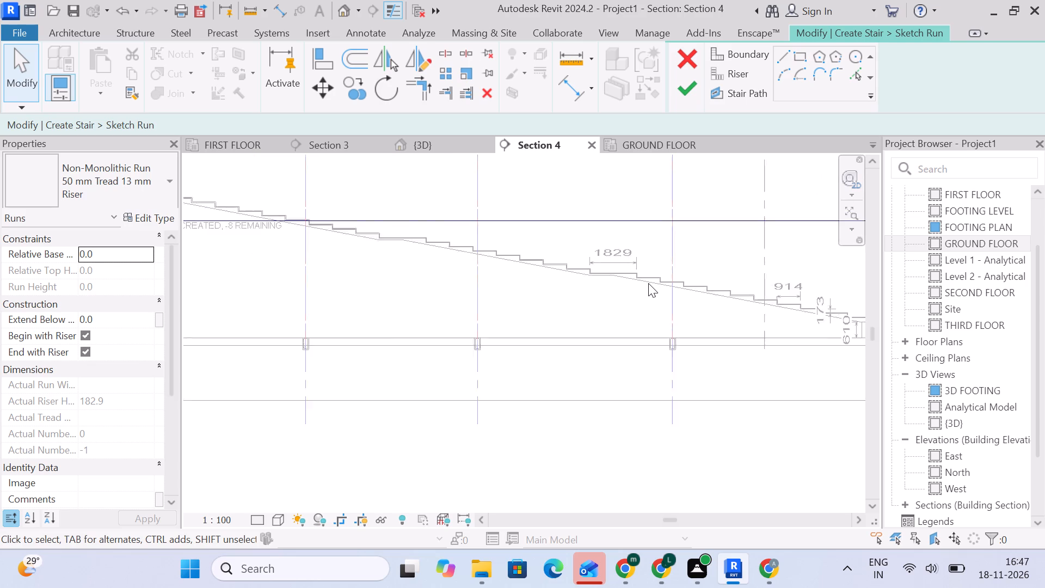
pyautogui.scroll(-2, 648, 283)
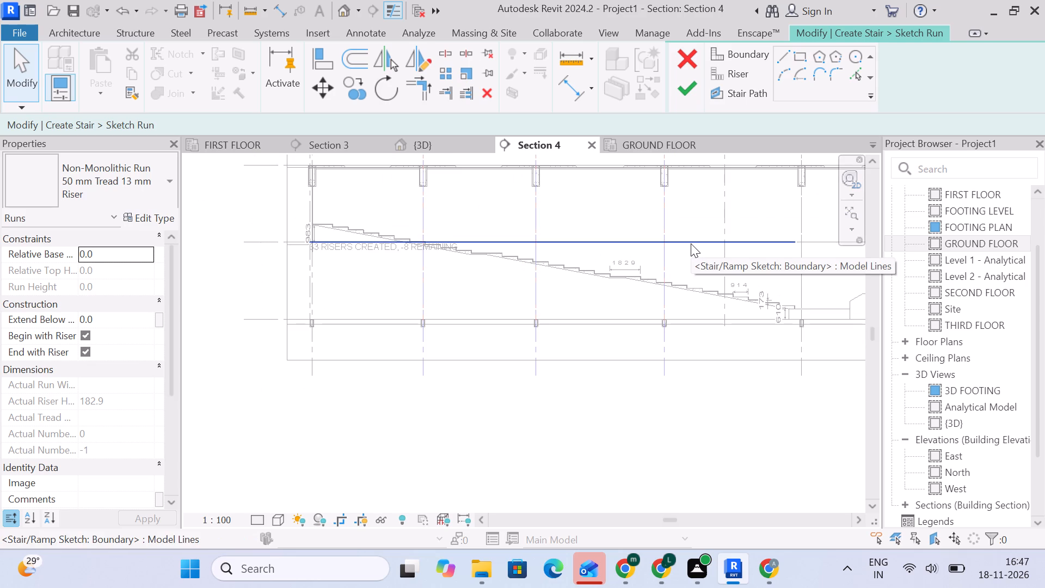
pyautogui.moveTo(668, 254); pyautogui.dragTo(637, 297, button='middle')
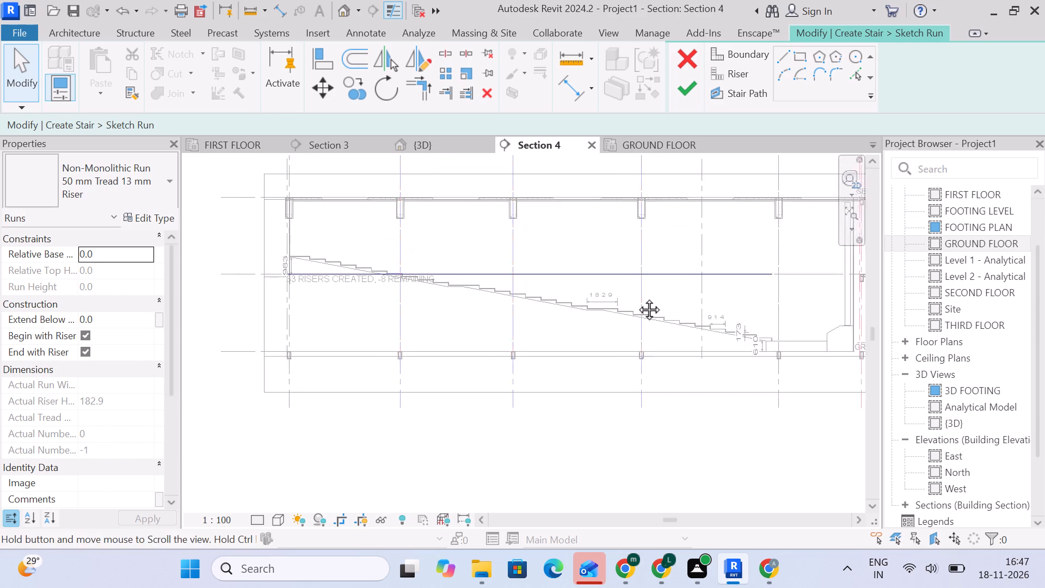
pyautogui.moveTo(637, 297); pyautogui.dragTo(629, 308, button='middle')
pyautogui.click(645, 293)
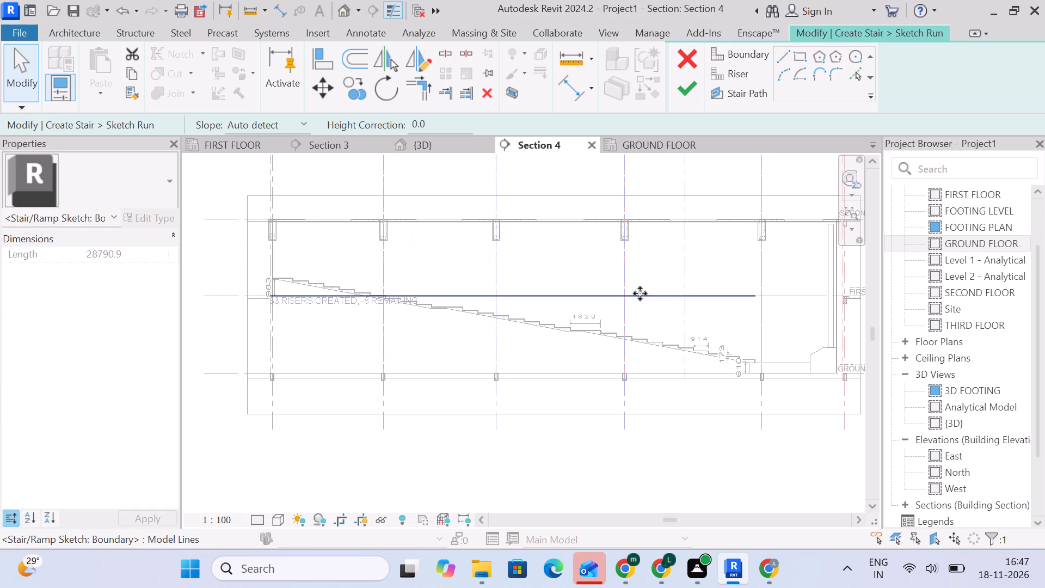
pyautogui.click(421, 273)
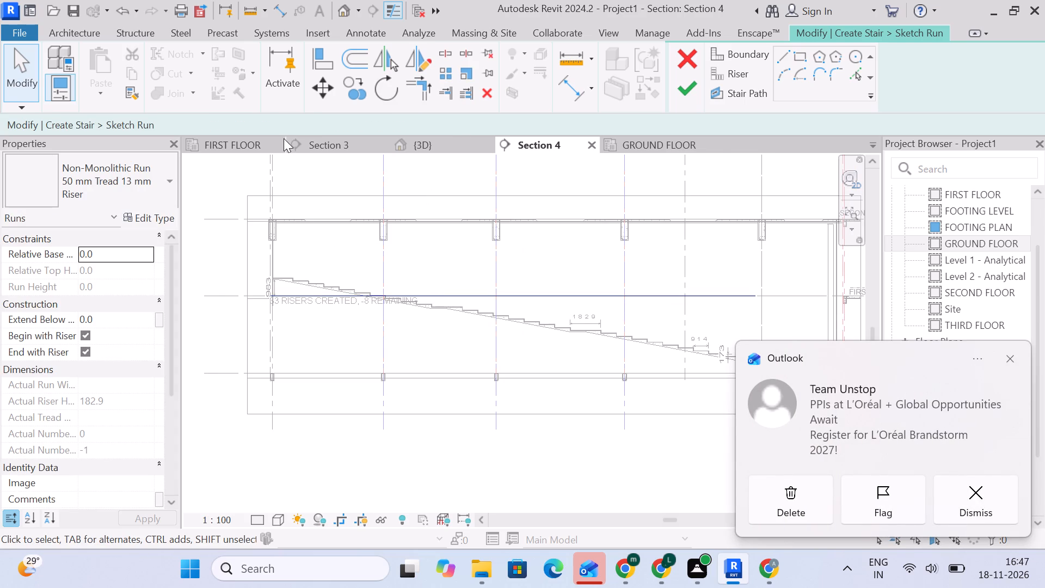
pyautogui.click(229, 144)
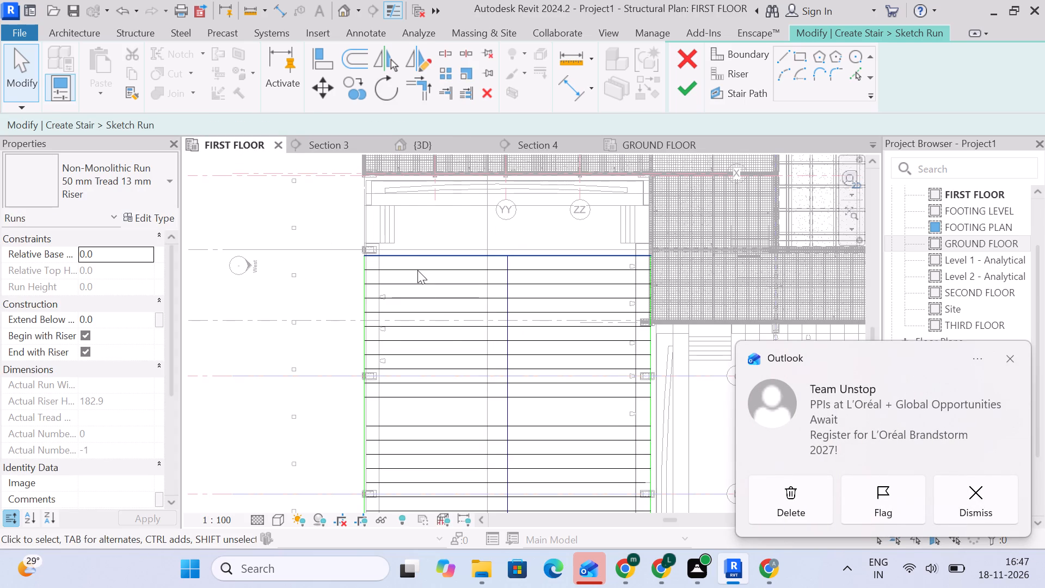
pyautogui.scroll(-4, 434, 321)
pyautogui.moveTo(449, 323); pyautogui.dragTo(401, 291, button='middle')
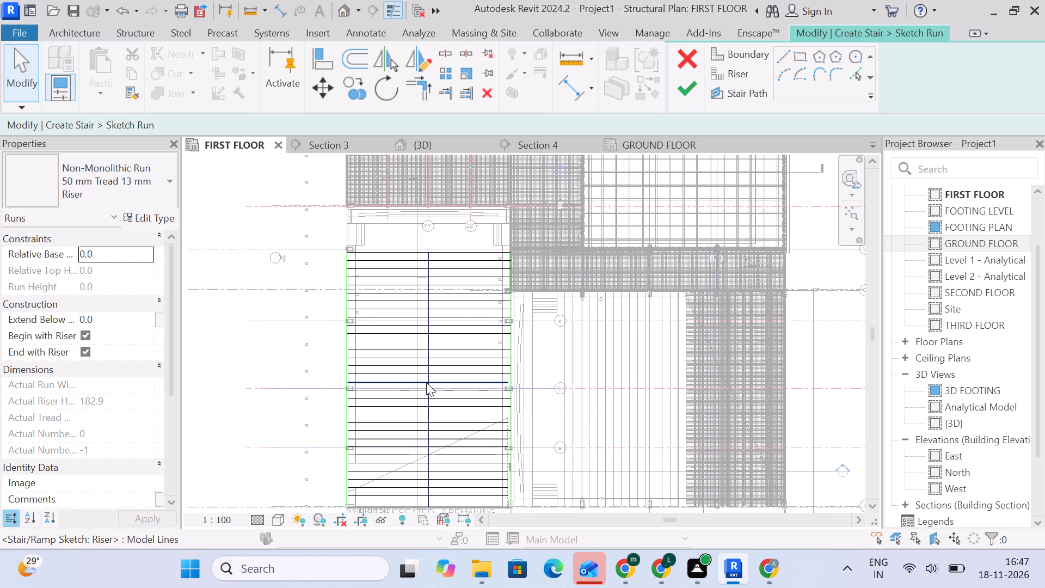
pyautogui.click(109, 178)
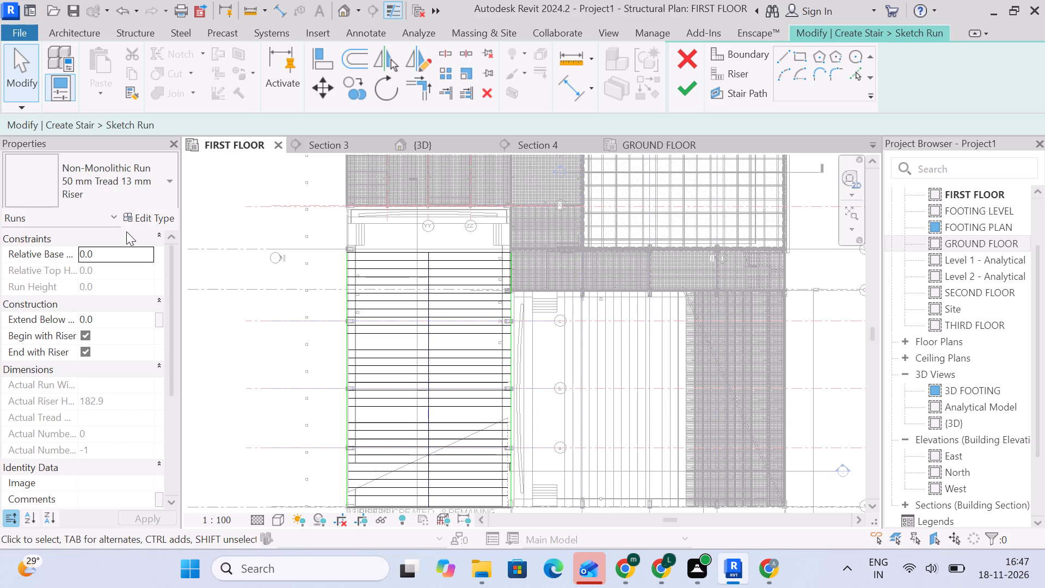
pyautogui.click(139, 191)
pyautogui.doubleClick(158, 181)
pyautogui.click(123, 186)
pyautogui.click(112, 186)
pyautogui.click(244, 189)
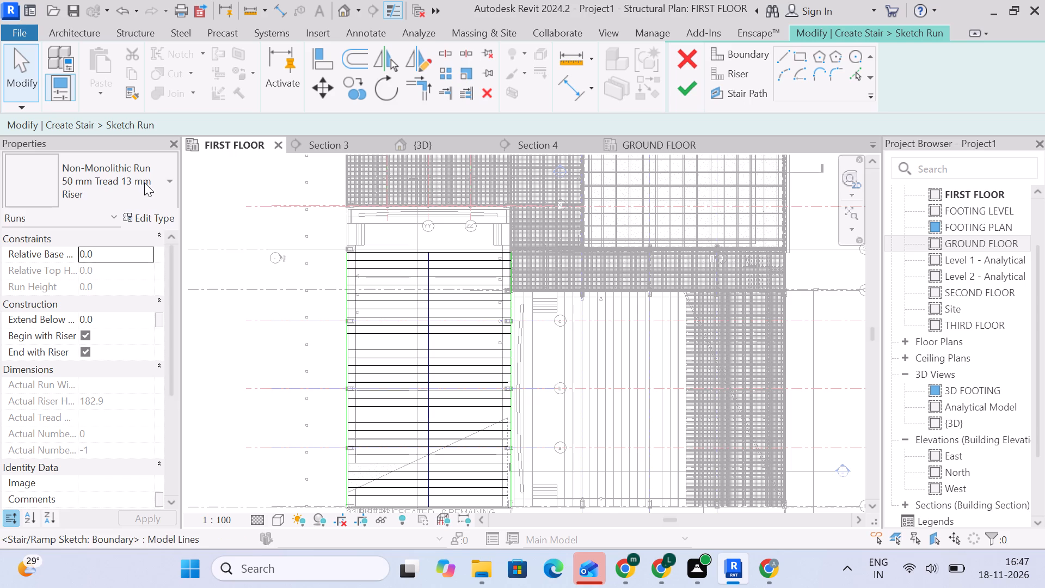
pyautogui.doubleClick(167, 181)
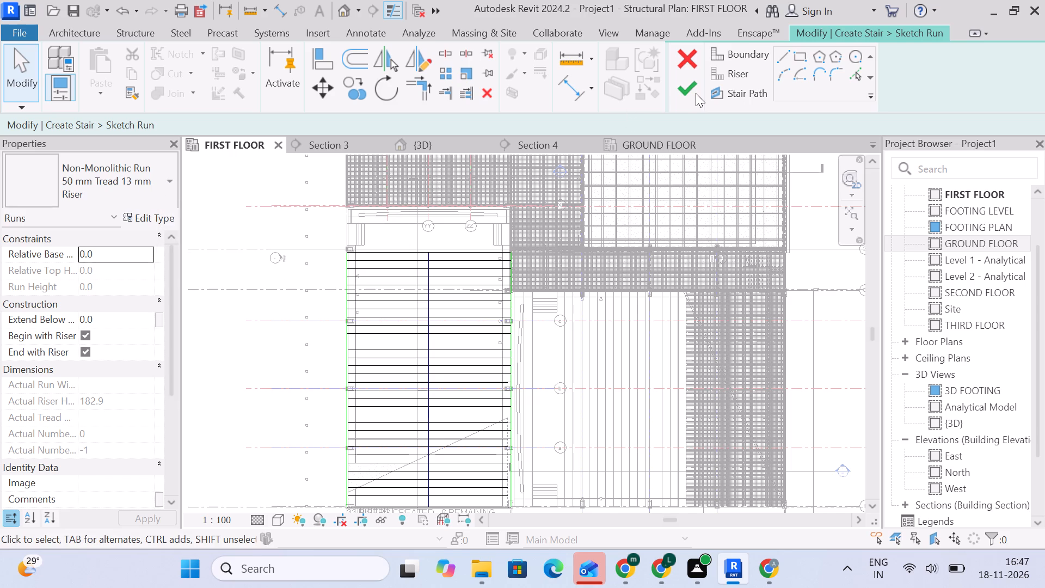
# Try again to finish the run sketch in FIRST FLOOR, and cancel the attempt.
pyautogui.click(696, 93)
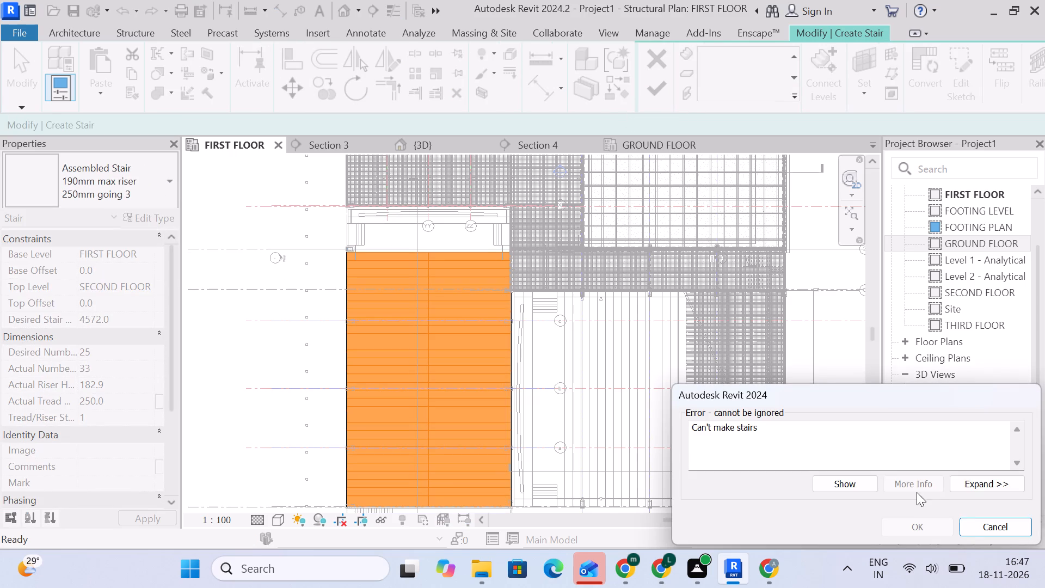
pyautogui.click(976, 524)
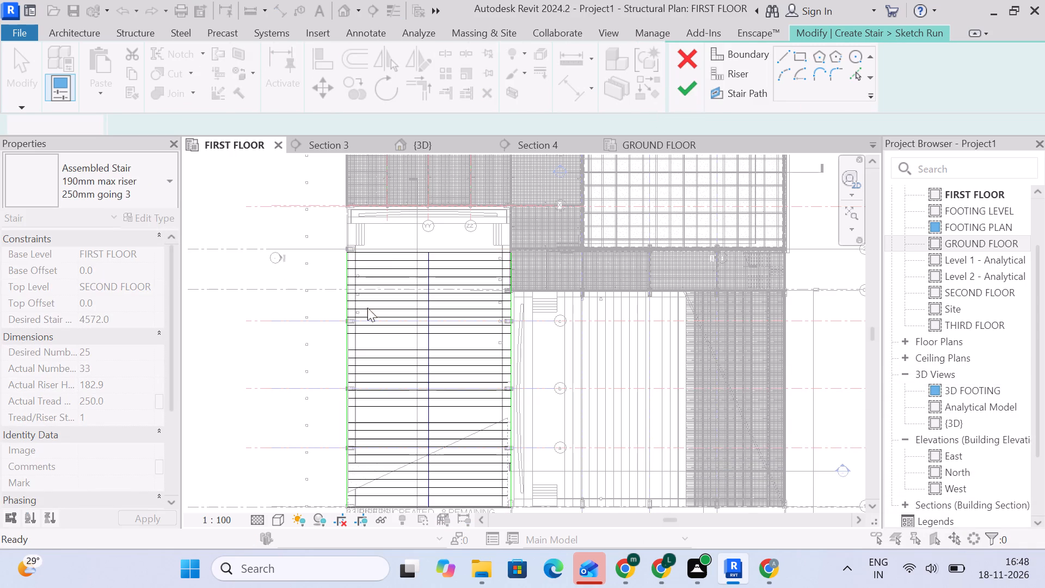
# Examine where the northernmost risers meet the west and east boundary lines of the run sketch.
pyautogui.scroll(6, 400, 258)
pyautogui.scroll(5, 287, 252)
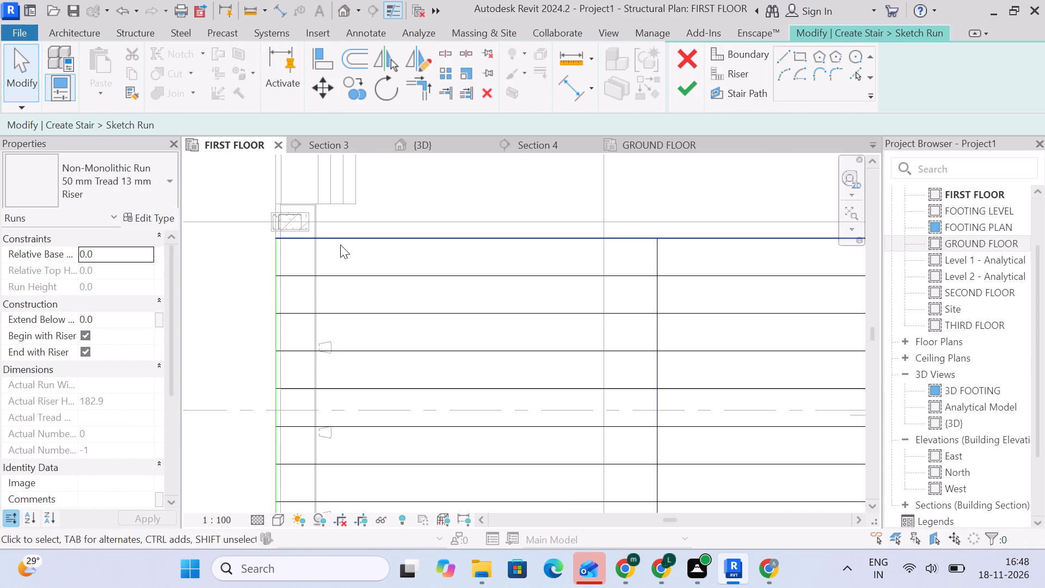
pyautogui.click(340, 244)
pyautogui.scroll(4, 254, 260)
pyautogui.scroll(4, 299, 244)
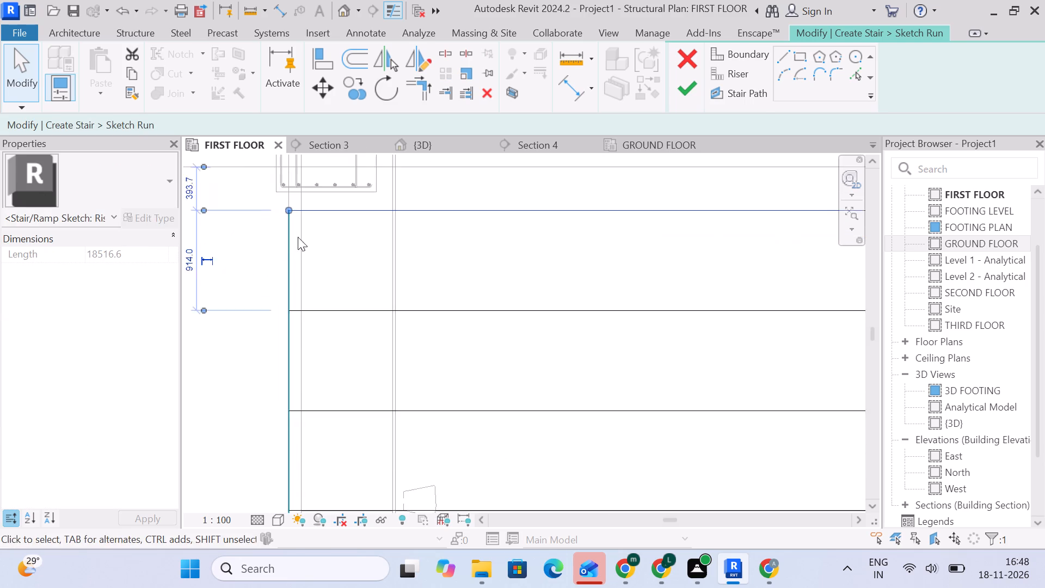
pyautogui.click(285, 230)
pyautogui.scroll(-15, 282, 230)
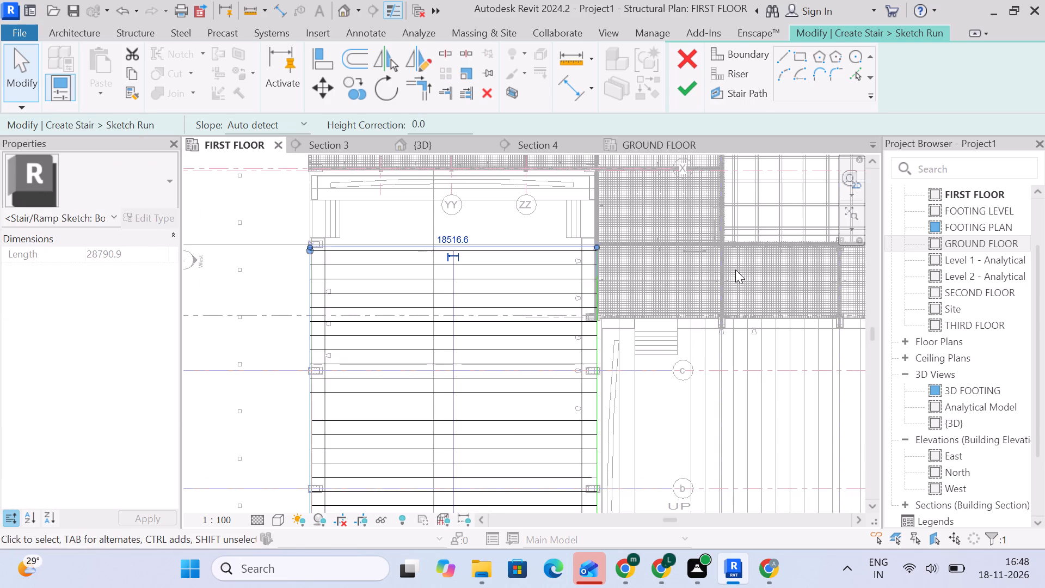
pyautogui.moveTo(731, 272); pyautogui.dragTo(584, 289, button='middle')
pyautogui.scroll(5, 497, 364)
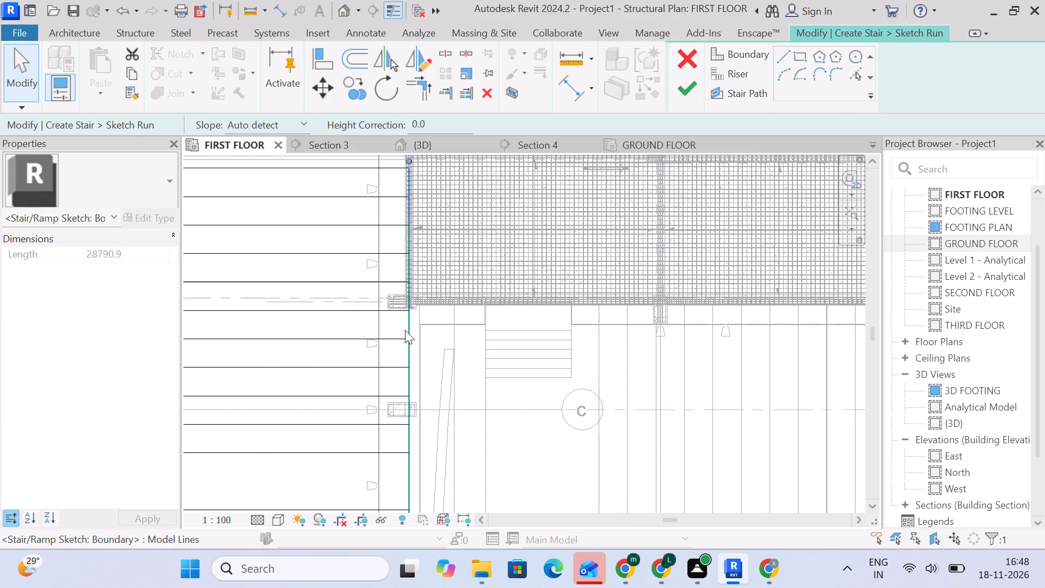
pyautogui.click(405, 330)
pyautogui.moveTo(464, 302); pyautogui.dragTo(488, 419, button='middle')
pyautogui.scroll(5, 456, 308)
pyautogui.scroll(3, 409, 266)
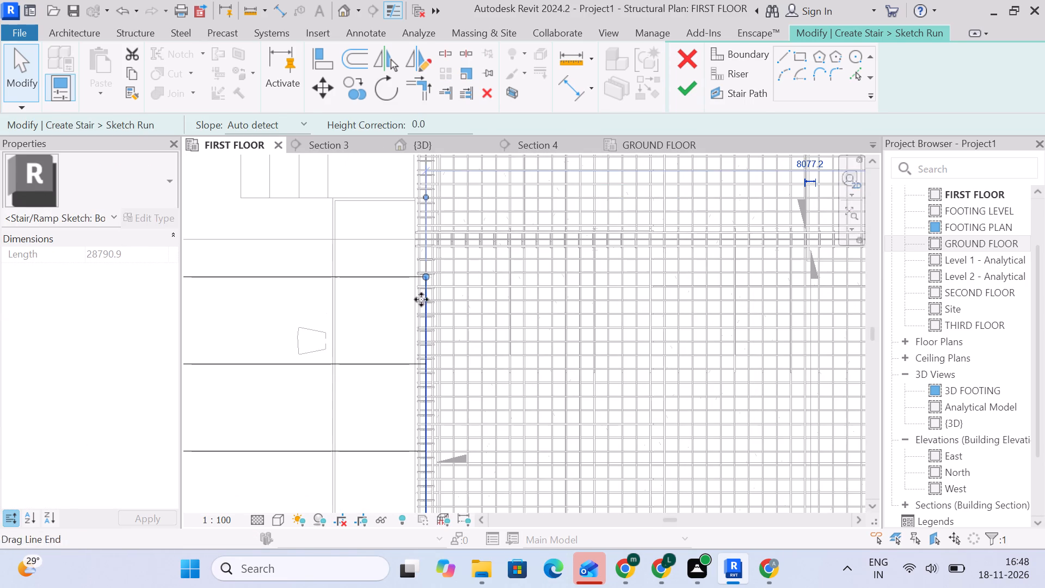
pyautogui.click(368, 236)
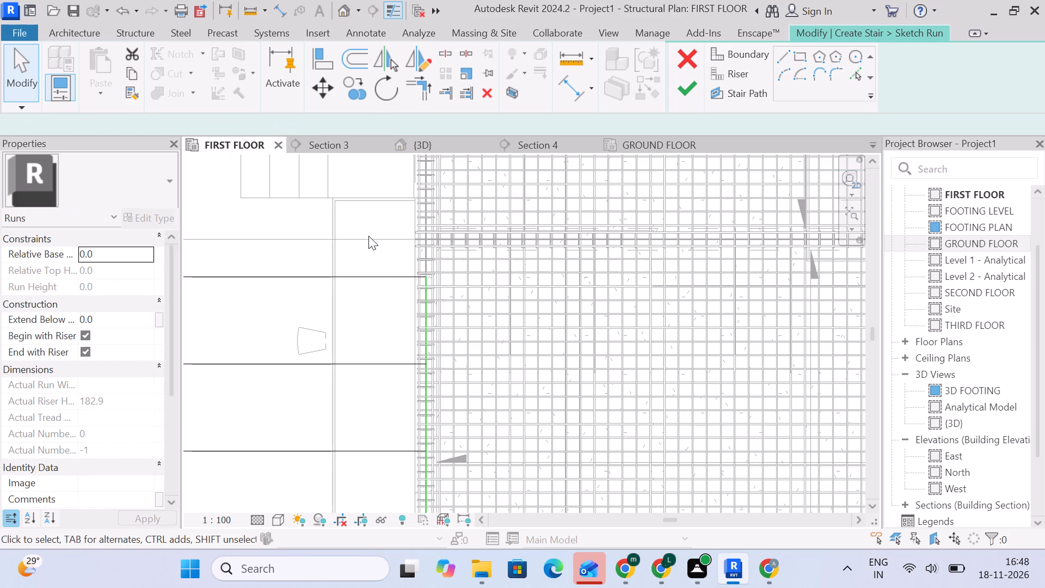
pyautogui.click(376, 276)
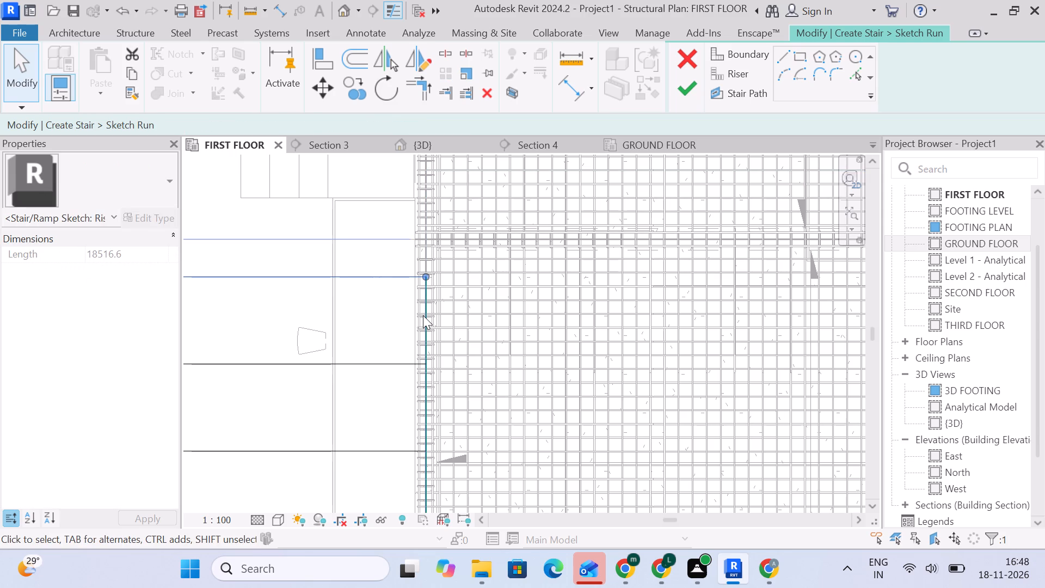
pyautogui.click(423, 315)
pyautogui.scroll(-4, 366, 351)
pyautogui.click(369, 358)
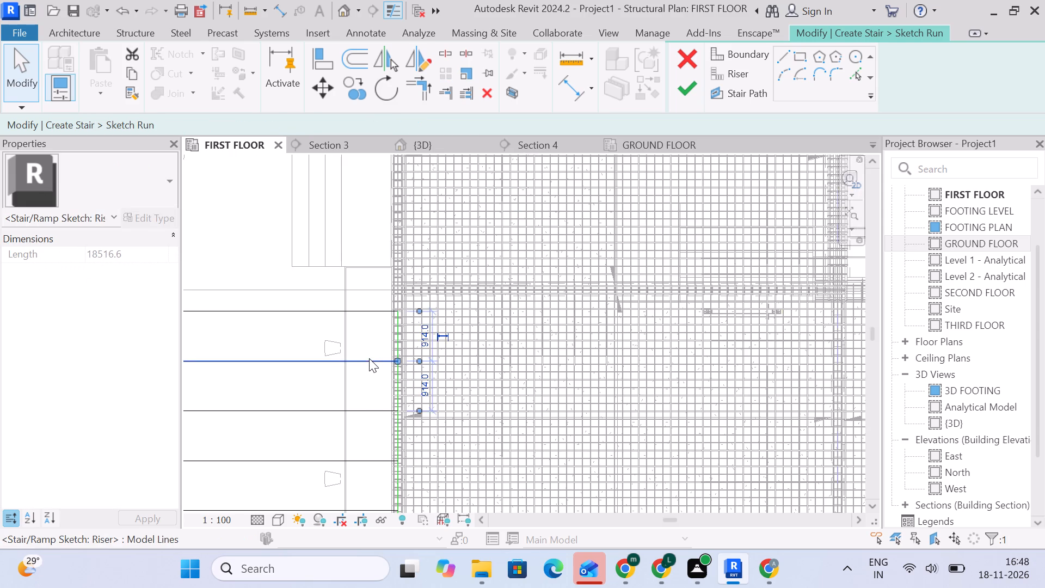
pyautogui.scroll(-4, 369, 358)
pyautogui.moveTo(368, 359); pyautogui.dragTo(495, 301, button='middle')
pyautogui.click(429, 276)
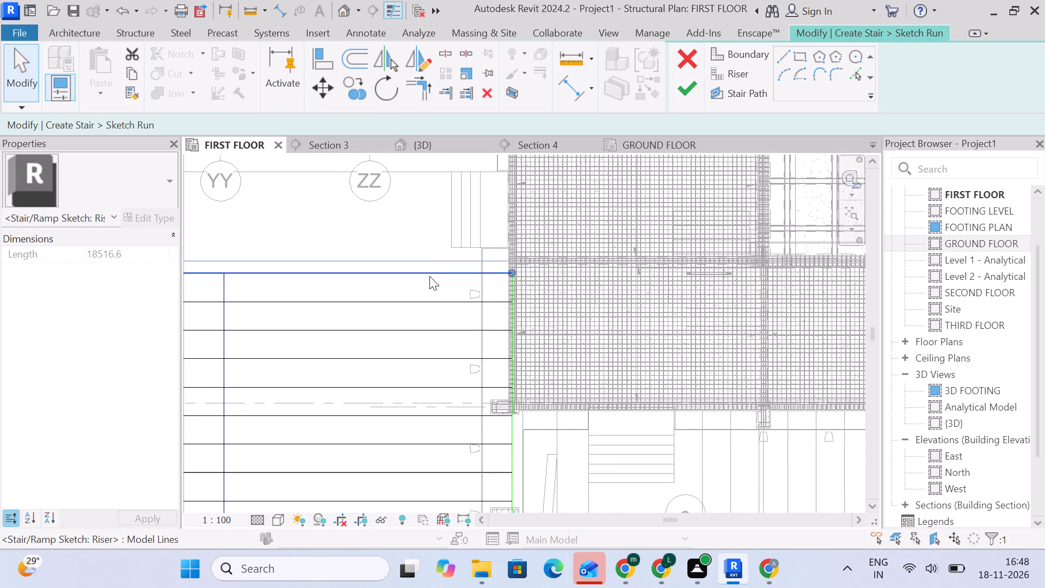
pyautogui.scroll(-5, 429, 276)
pyautogui.moveTo(274, 284); pyautogui.dragTo(410, 262, button='middle')
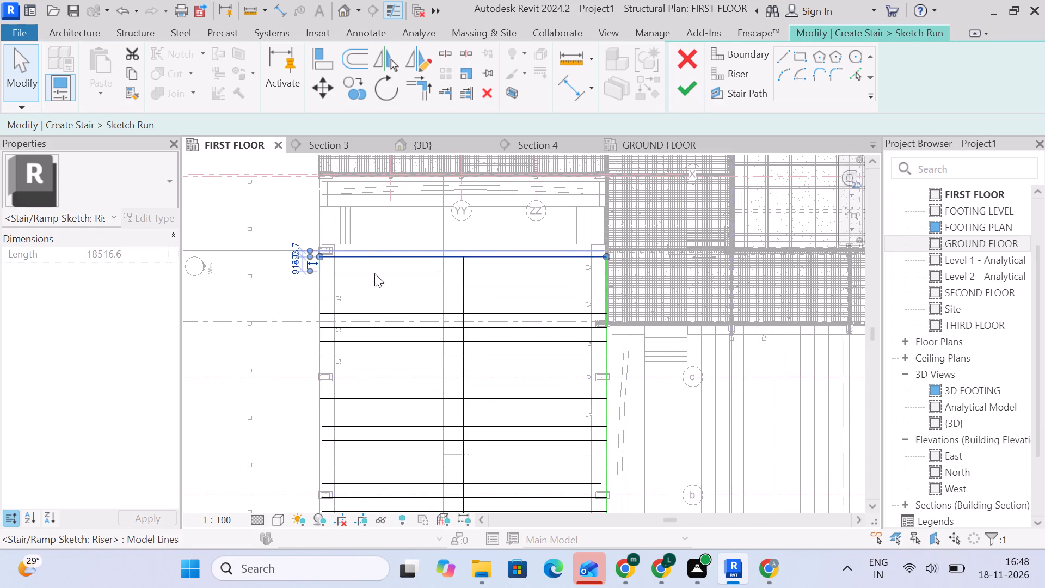
# Examine the ends of the southernmost risers against the run's east boundary line.
pyautogui.moveTo(466, 366); pyautogui.dragTo(483, 222, button='middle')
pyautogui.moveTo(553, 461); pyautogui.dragTo(562, 283, button='middle')
pyautogui.scroll(5, 639, 394)
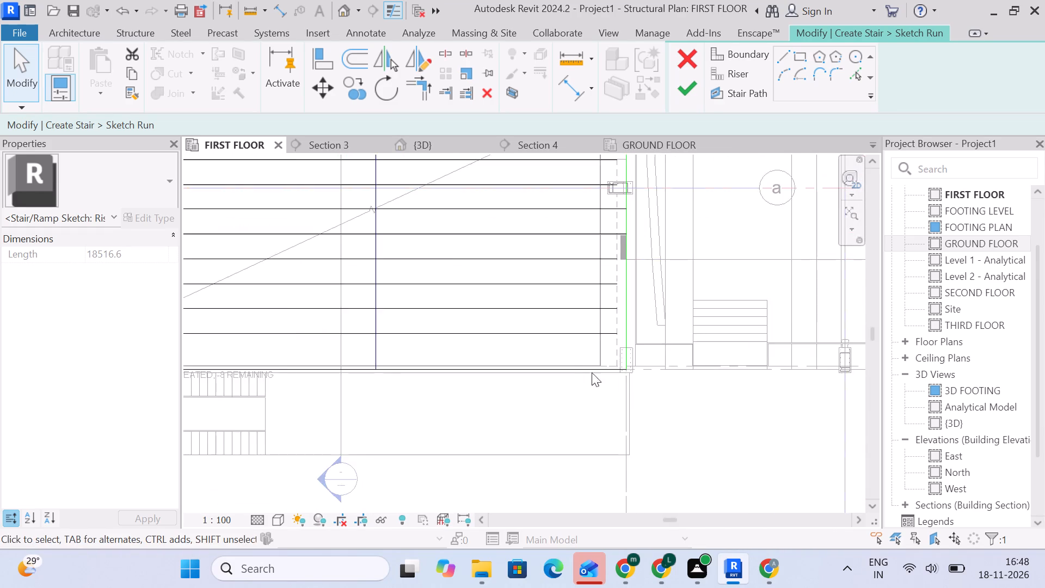
pyautogui.click(573, 360)
pyautogui.scroll(10, 626, 360)
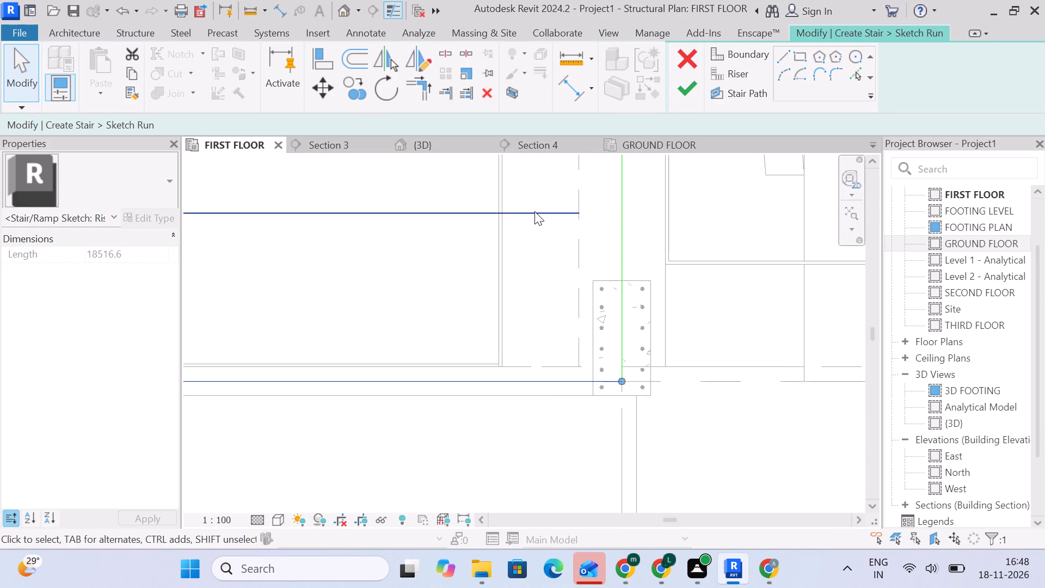
pyautogui.click(537, 211)
pyautogui.scroll(-4, 544, 228)
pyautogui.moveTo(543, 267); pyautogui.dragTo(502, 437, button='middle')
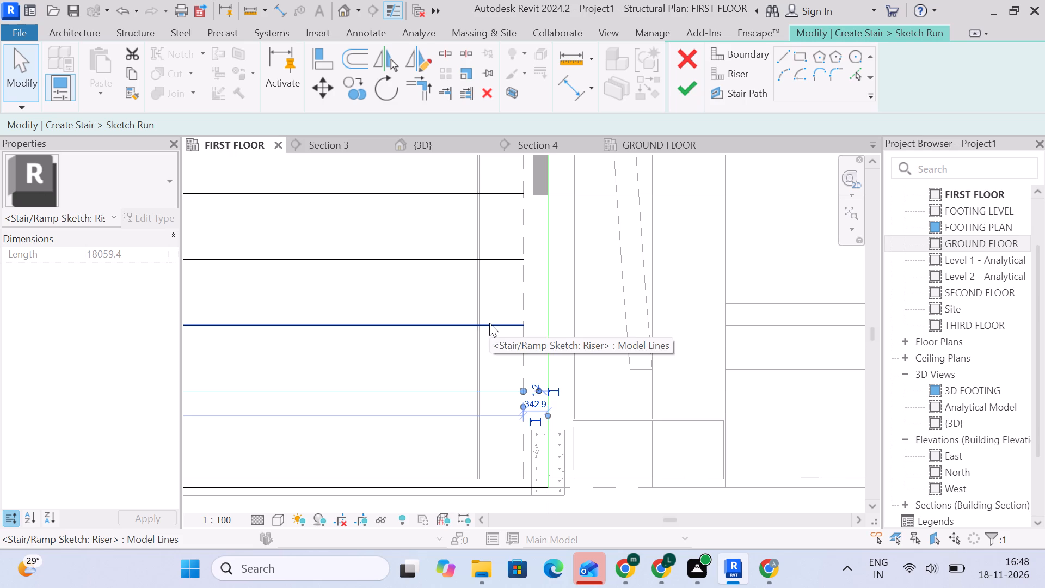
pyautogui.click(492, 399)
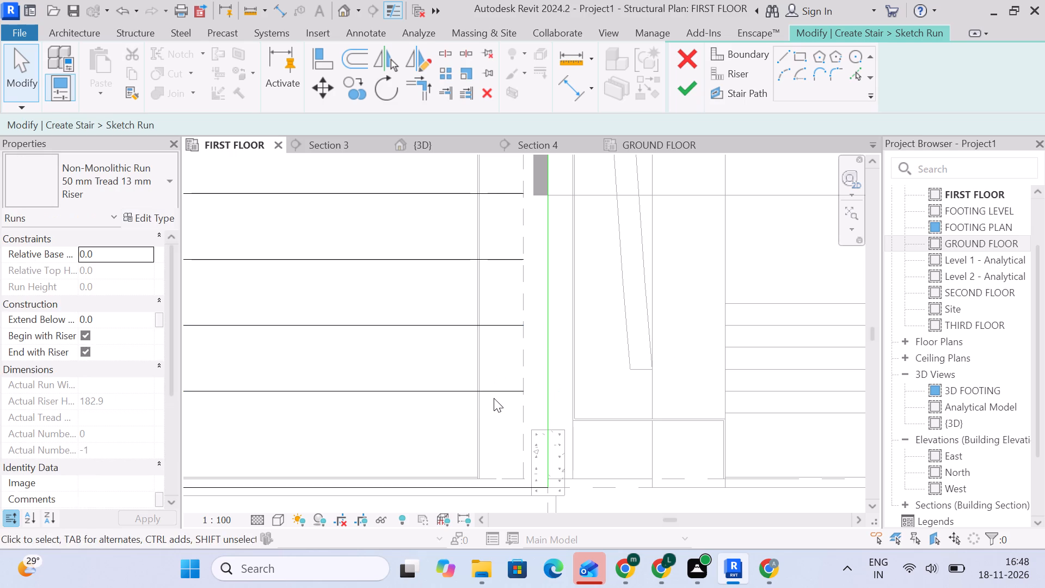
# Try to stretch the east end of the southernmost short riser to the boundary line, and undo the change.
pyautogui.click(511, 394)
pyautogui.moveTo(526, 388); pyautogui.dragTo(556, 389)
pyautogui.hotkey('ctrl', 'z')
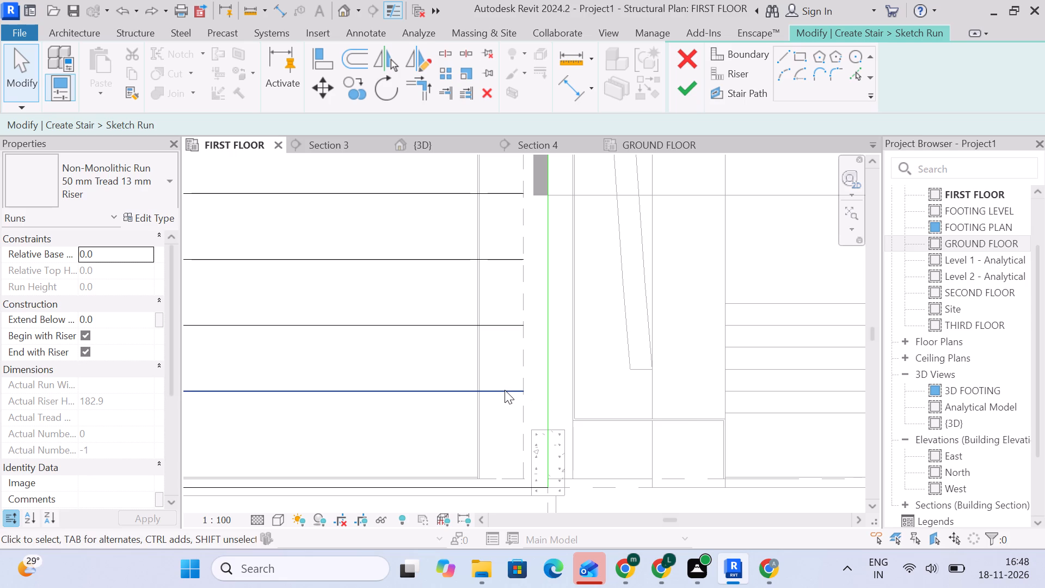
# Extend the three southernmost short risers to the run sketch's east boundary line with Trim/Extend Multiple Elements.
pyautogui.click(451, 91)
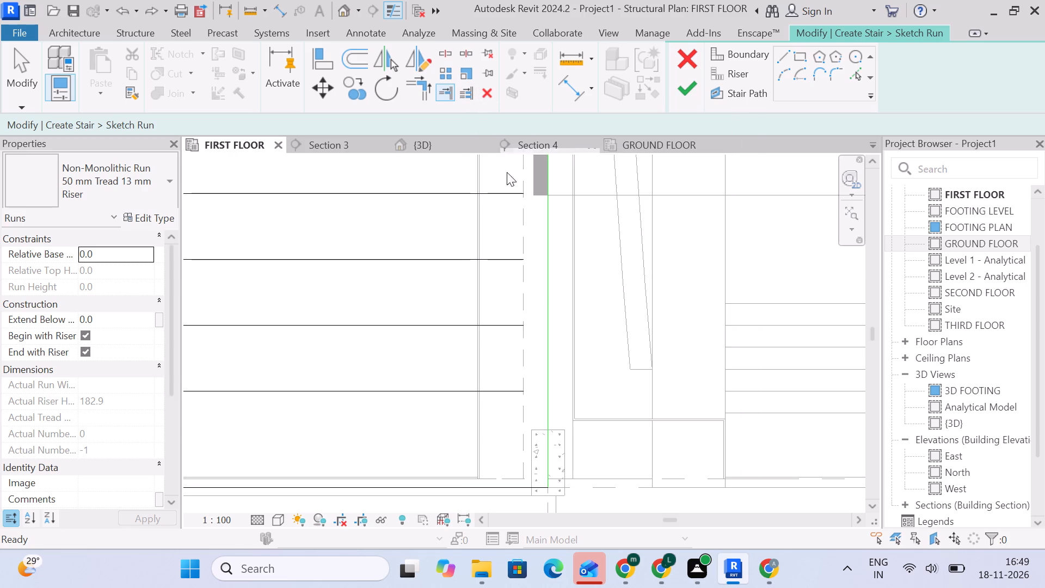
pyautogui.click(462, 93)
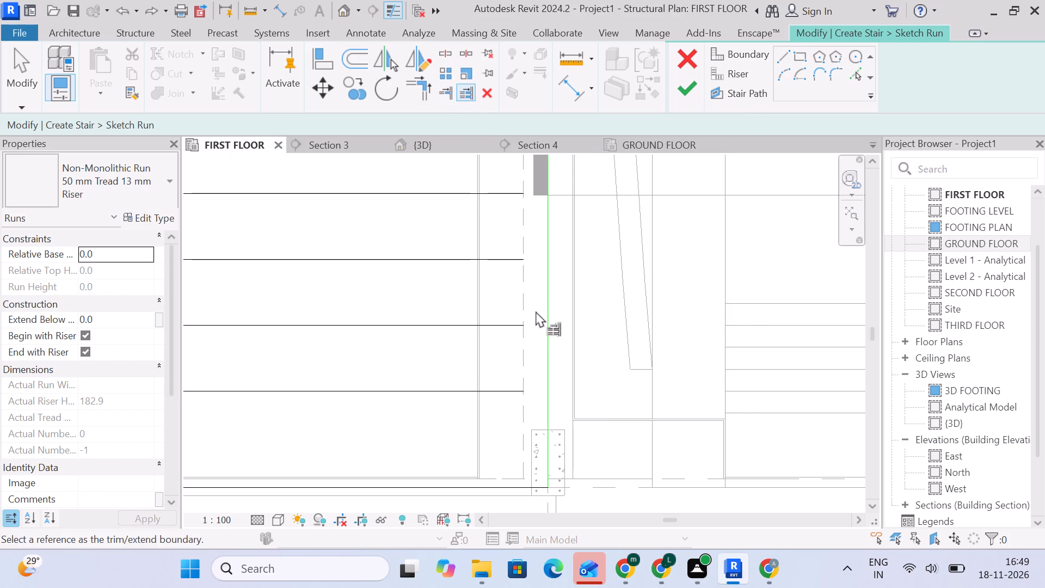
pyautogui.click(554, 325)
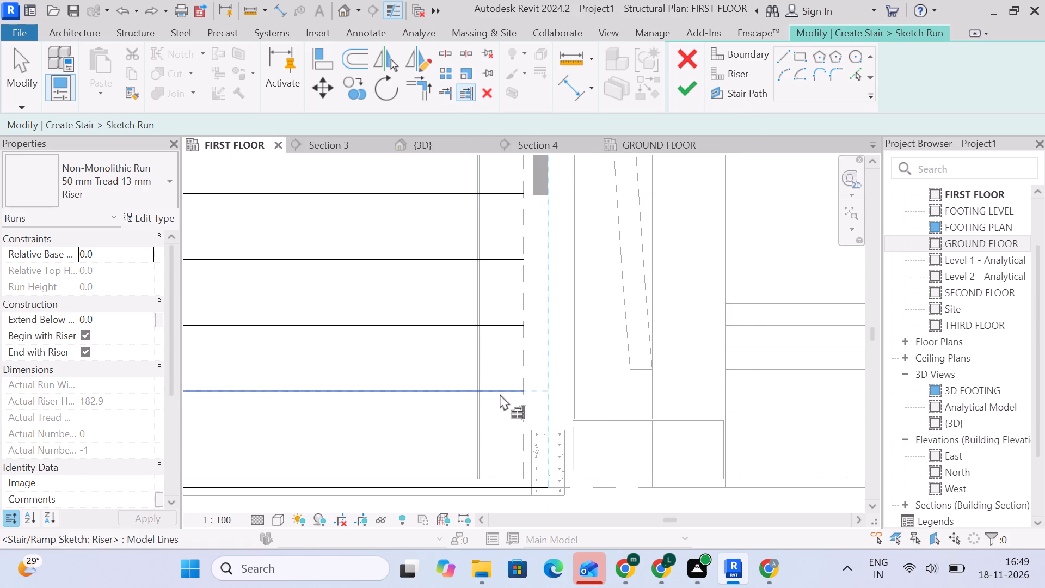
pyautogui.click(500, 394)
pyautogui.click(509, 327)
pyautogui.click(495, 260)
pyautogui.scroll(-2, 511, 335)
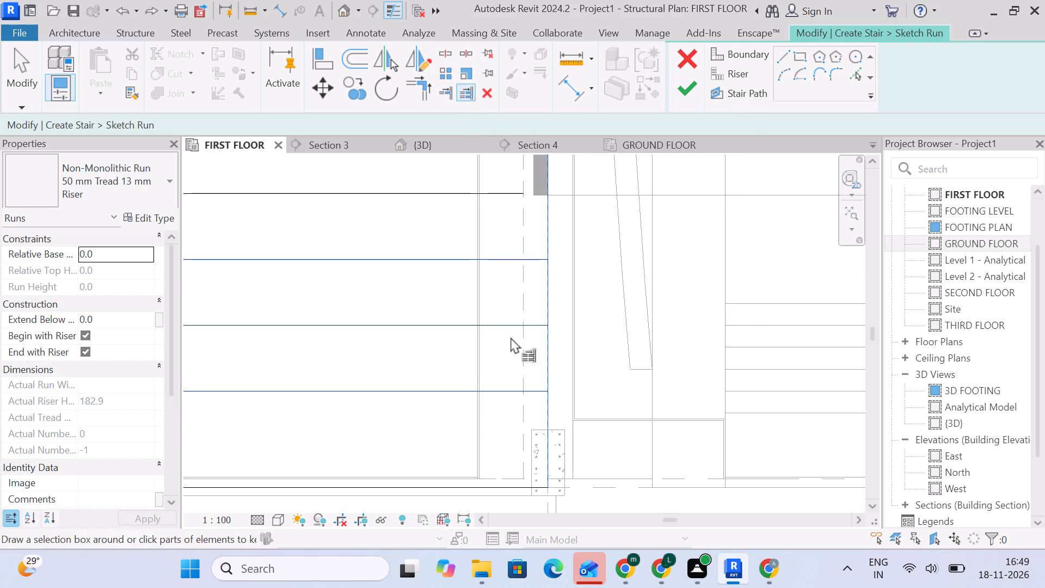
pyautogui.scroll(-2, 511, 337)
pyautogui.moveTo(510, 339); pyautogui.dragTo(502, 298, button='middle')
pyautogui.scroll(4, 493, 375)
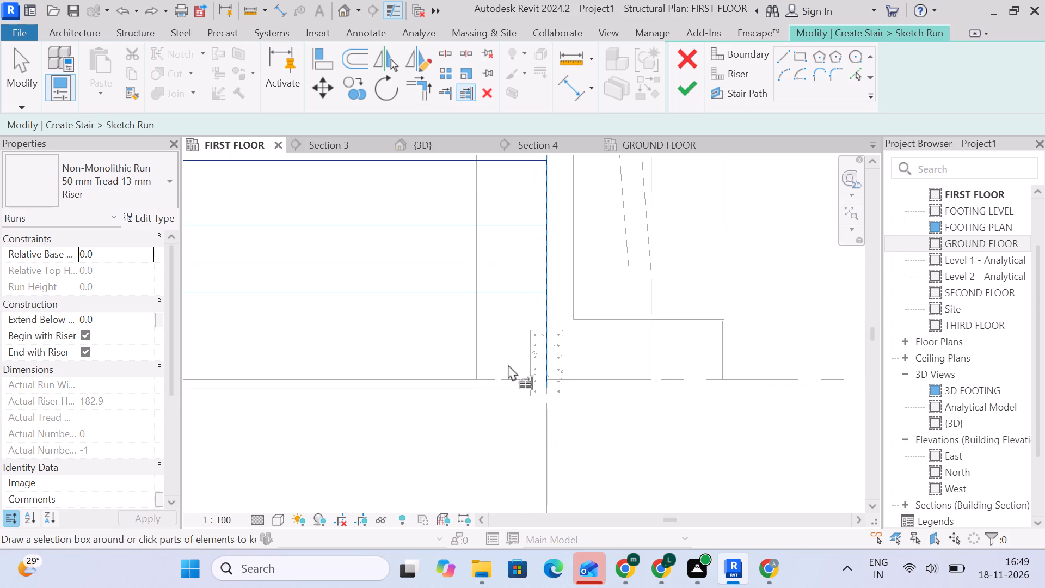
# Extend the short riser beside the solid grey column and the two short risers at grid a to the east boundary line.
pyautogui.moveTo(487, 287); pyautogui.dragTo(459, 473, button='middle')
pyautogui.scroll(2, 455, 302)
pyautogui.click(461, 269)
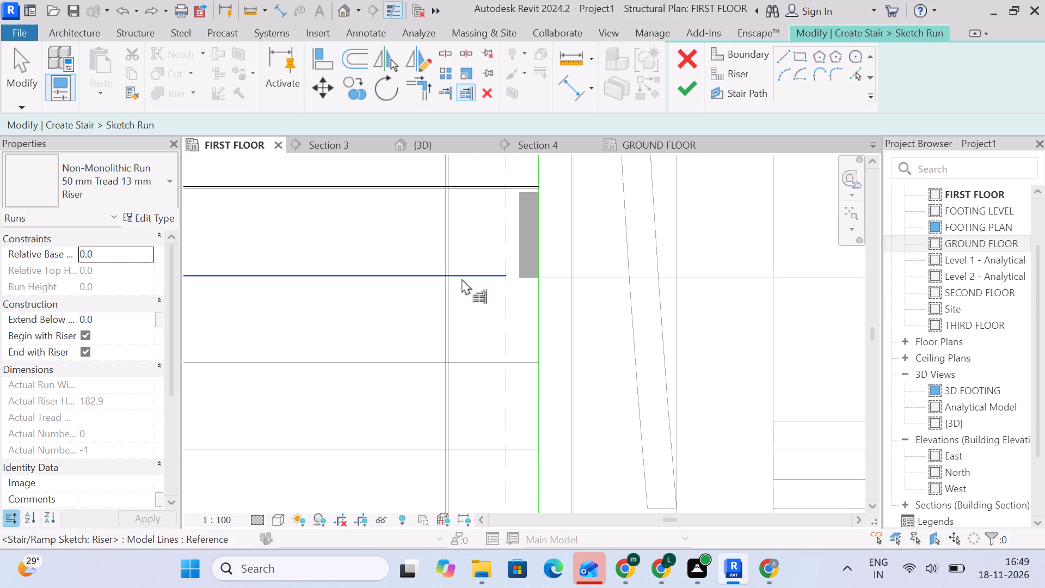
pyautogui.click(537, 304)
pyautogui.click(474, 277)
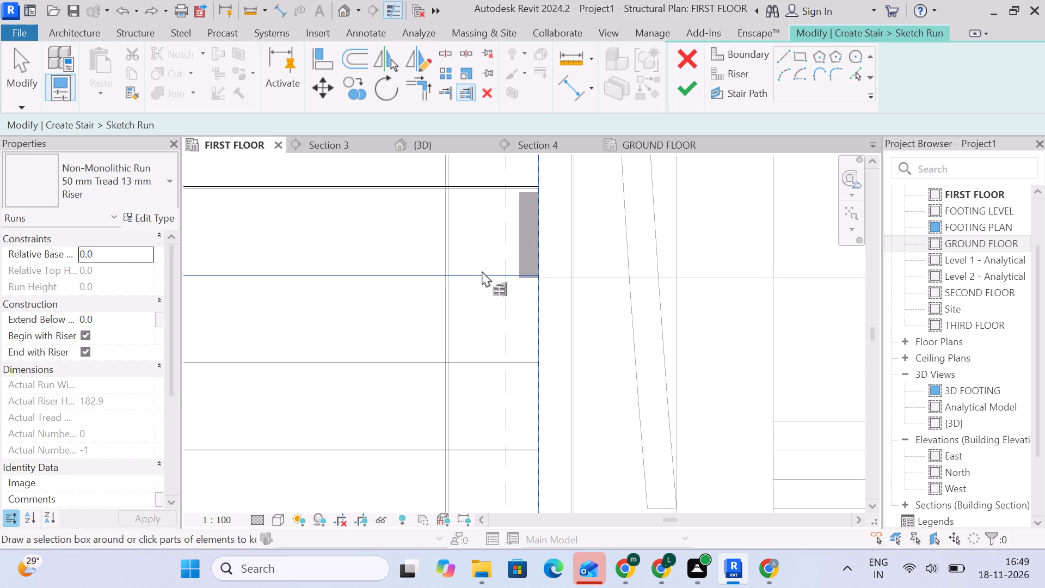
pyautogui.moveTo(485, 255); pyautogui.dragTo(452, 382, button='middle')
pyautogui.scroll(-5, 474, 262)
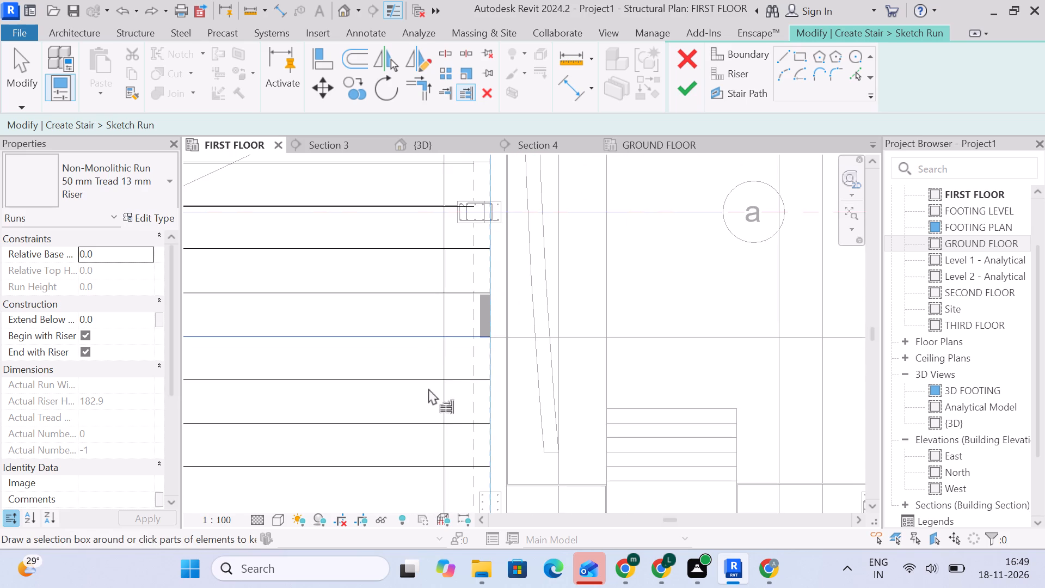
pyautogui.moveTo(429, 393); pyautogui.dragTo(608, 467, button='middle')
pyautogui.scroll(4, 638, 242)
pyautogui.click(638, 240)
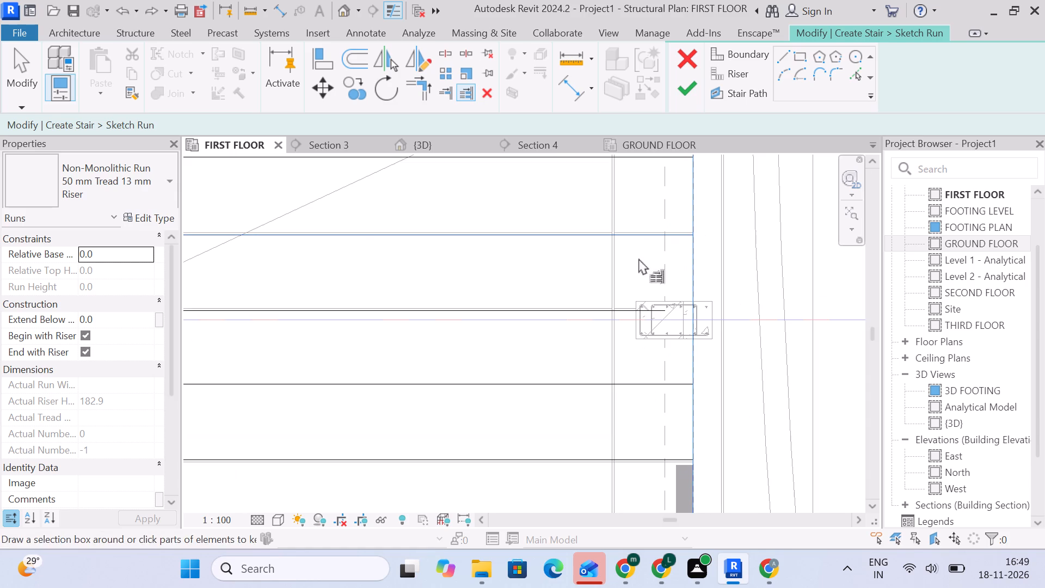
pyautogui.click(628, 313)
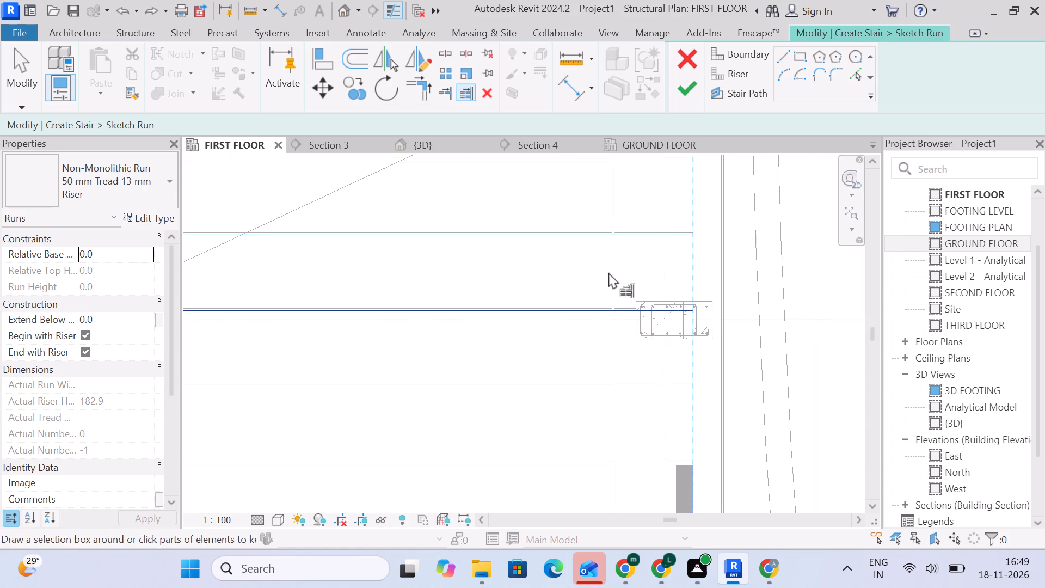
# Extend the short riser south of the gap between grids a and b, and the one just north of grid b, to the east boundary.
pyautogui.moveTo(598, 246); pyautogui.dragTo(453, 434, button='middle')
pyautogui.click(502, 272)
pyautogui.moveTo(509, 266); pyautogui.dragTo(509, 280, button='middle')
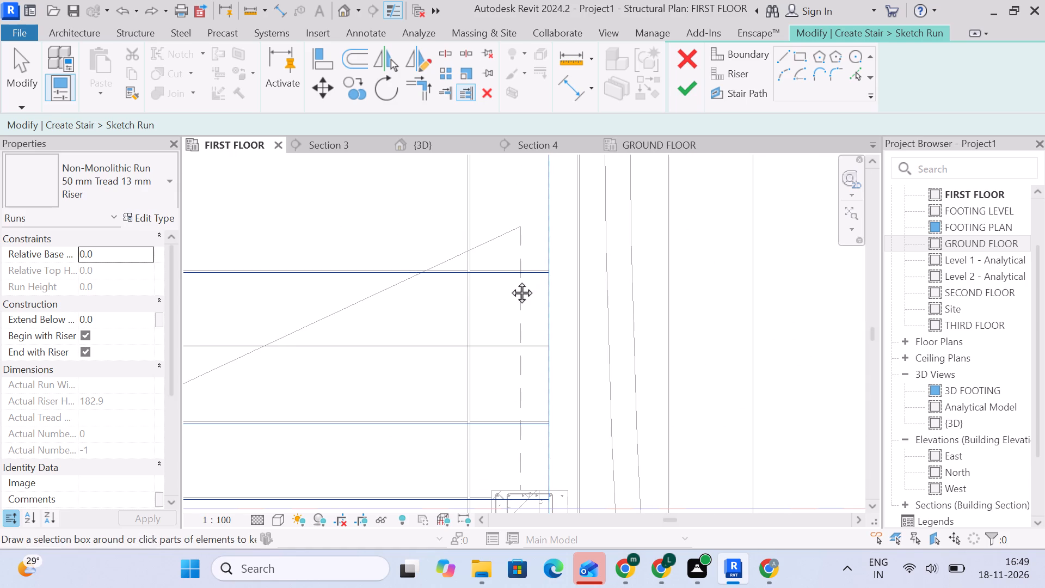
pyautogui.moveTo(509, 280); pyautogui.dragTo(514, 432, button='middle')
pyautogui.scroll(1, 524, 278)
pyautogui.scroll(-5, 531, 307)
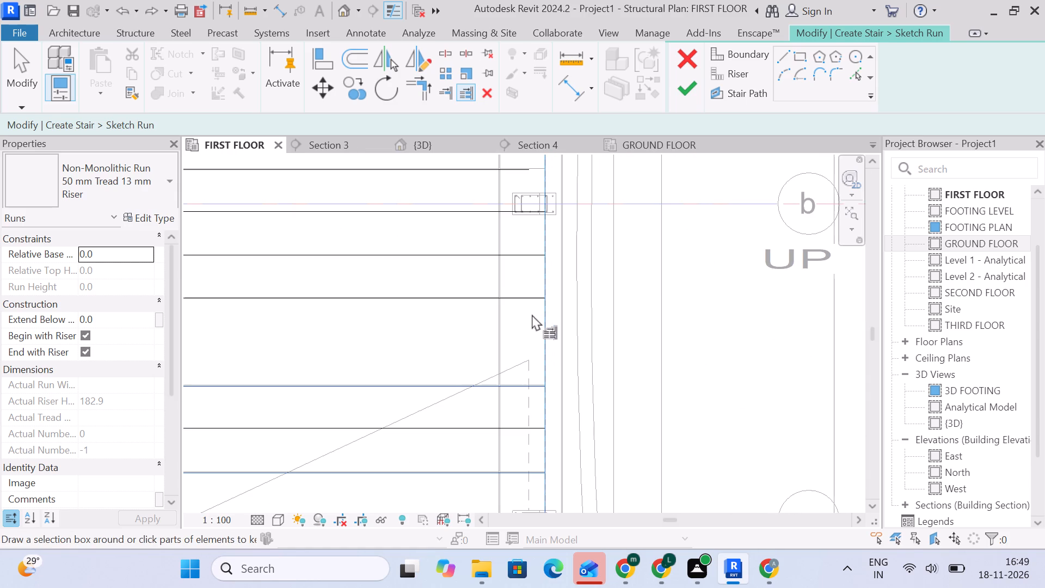
pyautogui.scroll(-3, 502, 358)
pyautogui.scroll(10, 521, 225)
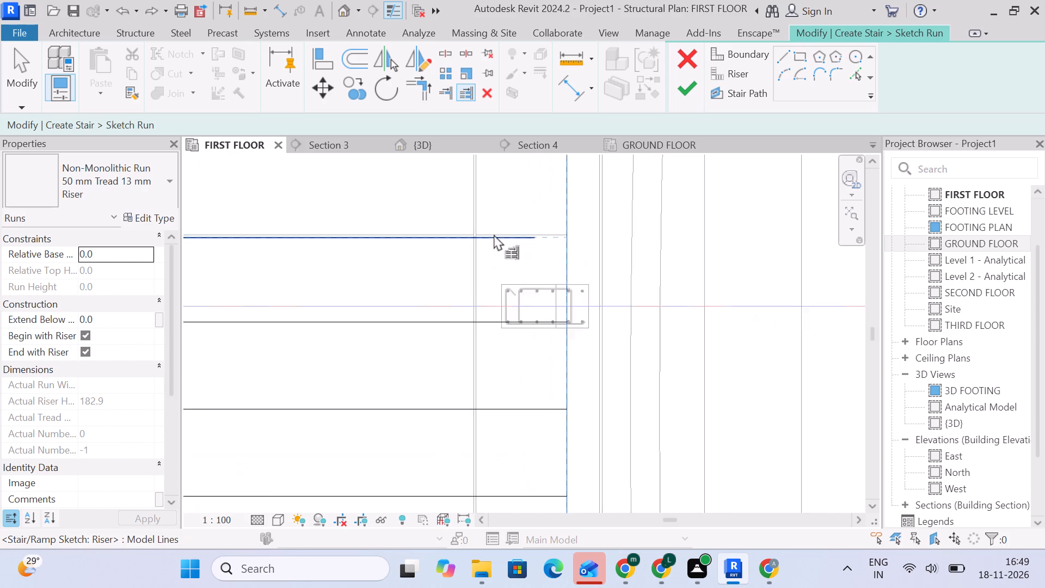
pyautogui.click(494, 234)
pyautogui.scroll(-2, 560, 255)
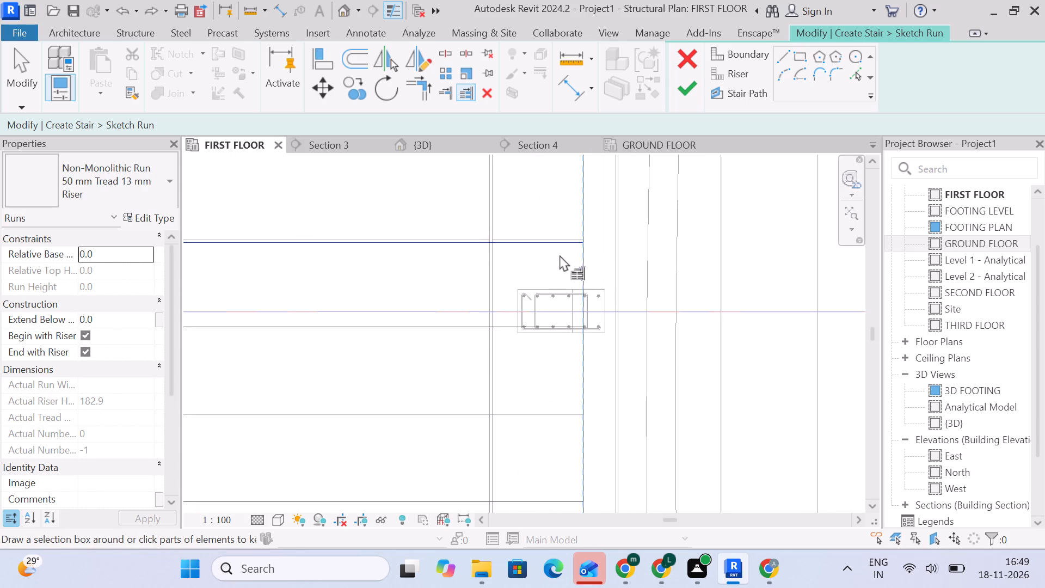
# Examine the remaining riser ends along the east boundary line, up to its north end and back to the southern corner.
pyautogui.moveTo(557, 257); pyautogui.dragTo(502, 451, button='middle')
pyautogui.scroll(1, 491, 340)
pyautogui.moveTo(493, 280); pyautogui.dragTo(506, 495, button='middle')
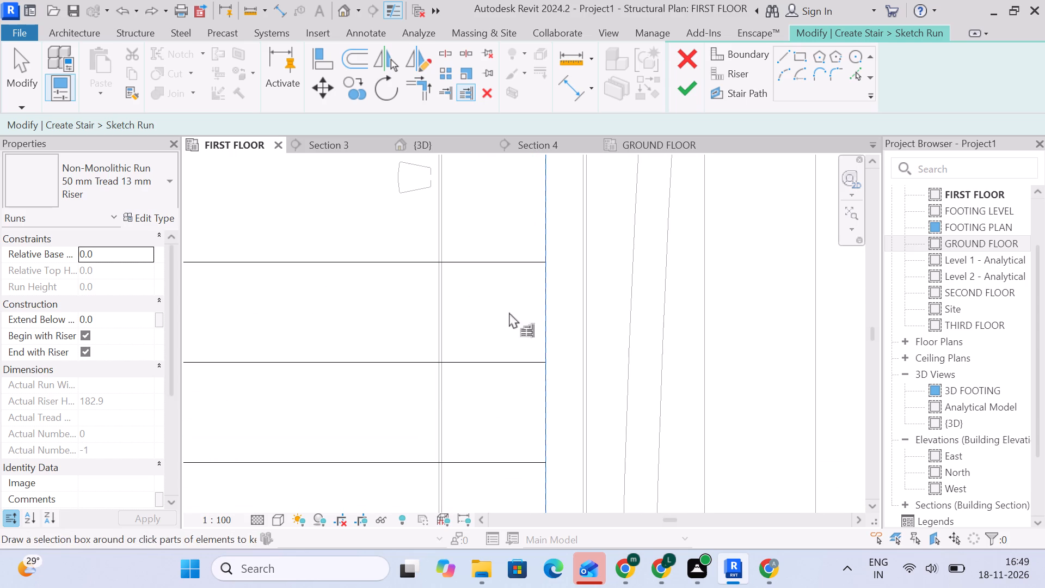
pyautogui.moveTo(511, 298); pyautogui.dragTo(511, 488, button='middle')
pyautogui.moveTo(492, 291); pyautogui.dragTo(506, 532, button='middle')
pyautogui.scroll(-4, 502, 350)
pyautogui.moveTo(505, 370); pyautogui.dragTo(533, 468, button='middle')
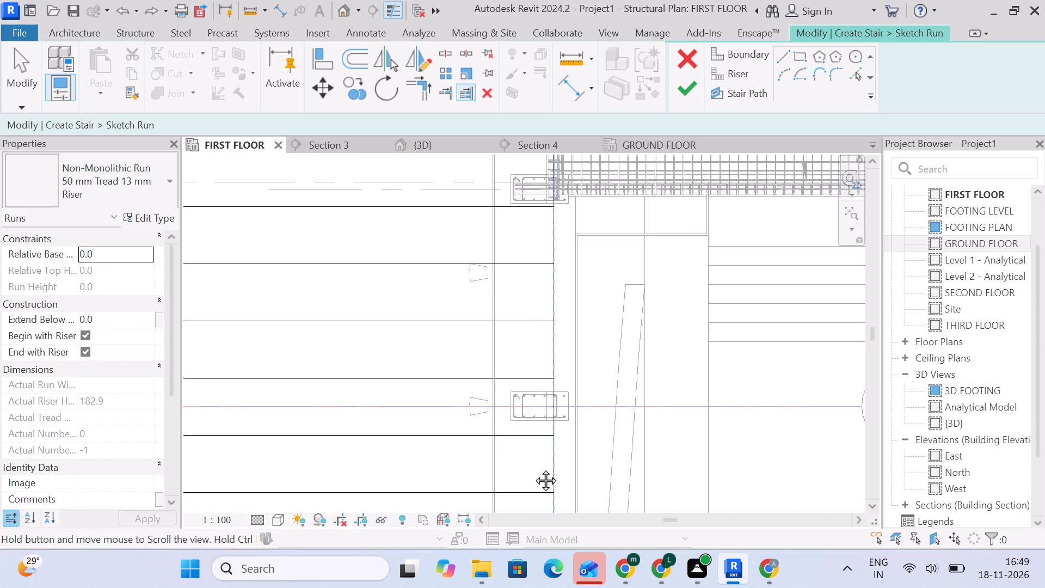
pyautogui.moveTo(533, 468); pyautogui.dragTo(539, 487, button='middle')
pyautogui.moveTo(558, 265); pyautogui.dragTo(558, 341, button='middle')
pyautogui.scroll(3, 557, 341)
pyautogui.click(554, 341)
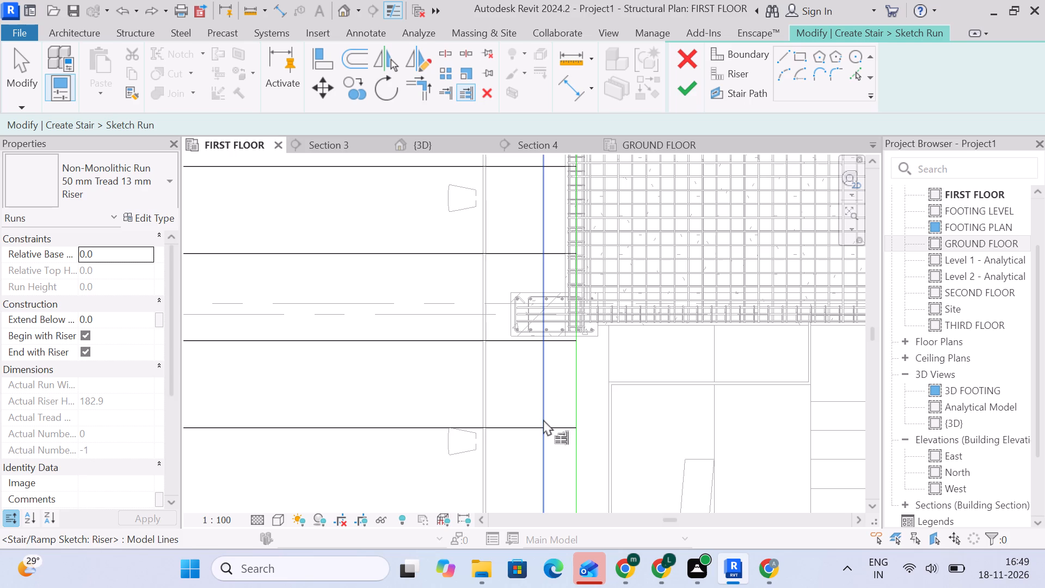
pyautogui.click(542, 428)
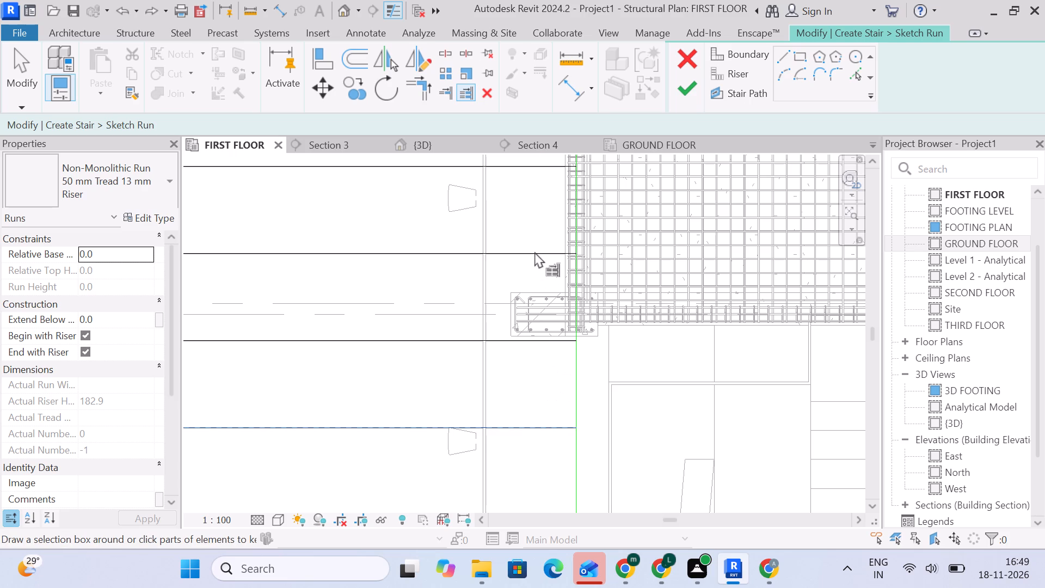
pyautogui.click(534, 251)
pyautogui.moveTo(530, 207); pyautogui.dragTo(519, 394, button='middle')
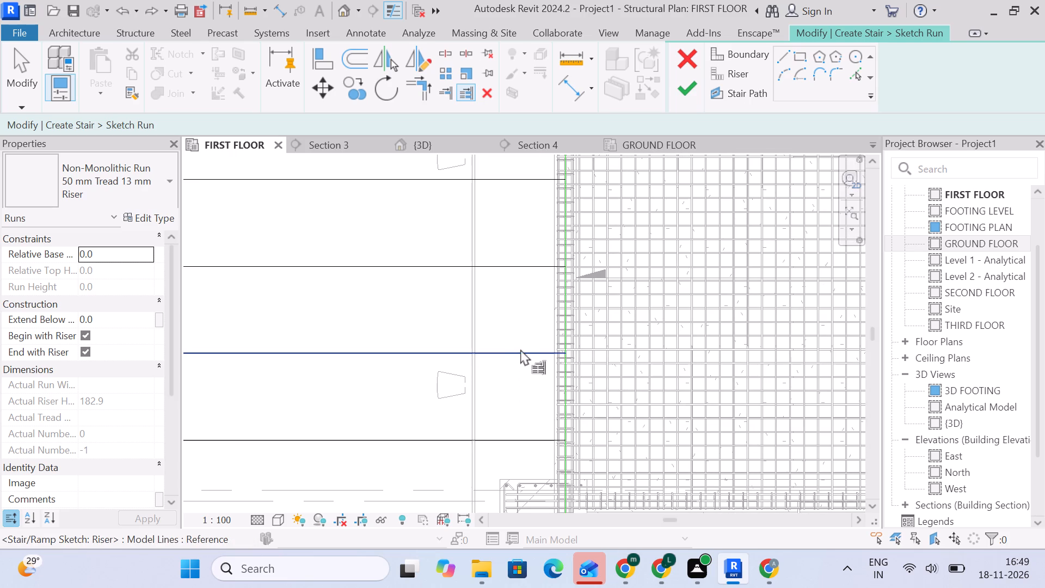
pyautogui.click(567, 344)
pyautogui.scroll(-3, 573, 358)
pyautogui.moveTo(568, 369); pyautogui.dragTo(568, 456, button='middle')
pyautogui.scroll(5, 542, 280)
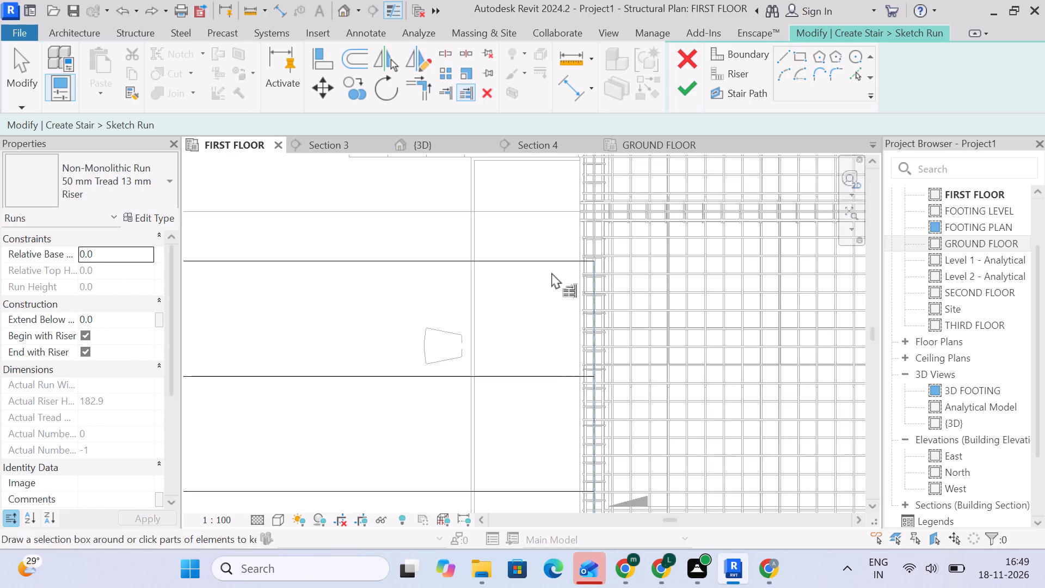
pyautogui.scroll(3, 554, 268)
pyautogui.scroll(-5, 554, 321)
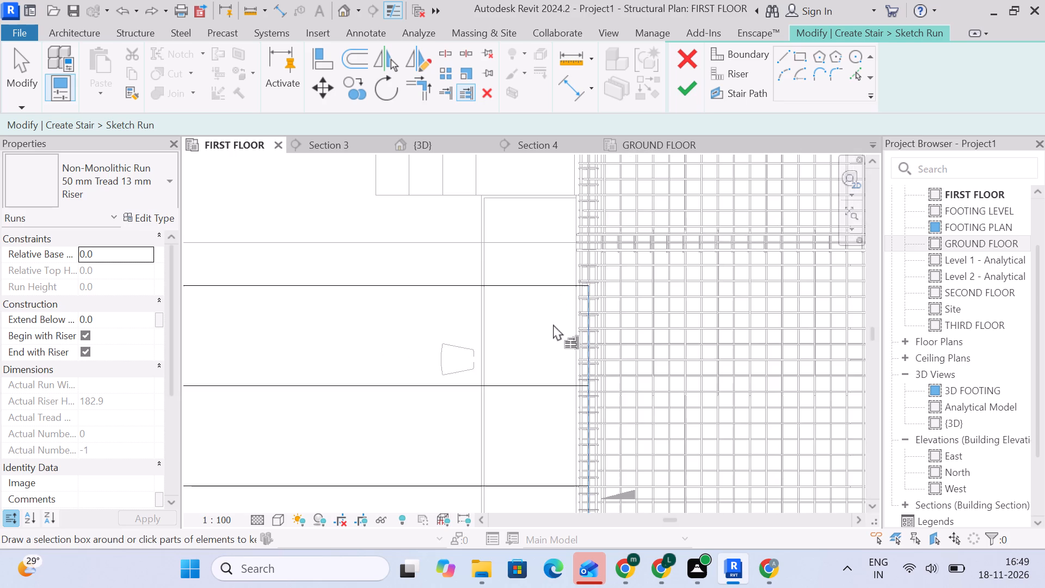
pyautogui.scroll(-14, 553, 324)
pyautogui.moveTo(557, 432); pyautogui.dragTo(606, 185, button='middle')
pyautogui.scroll(4, 604, 322)
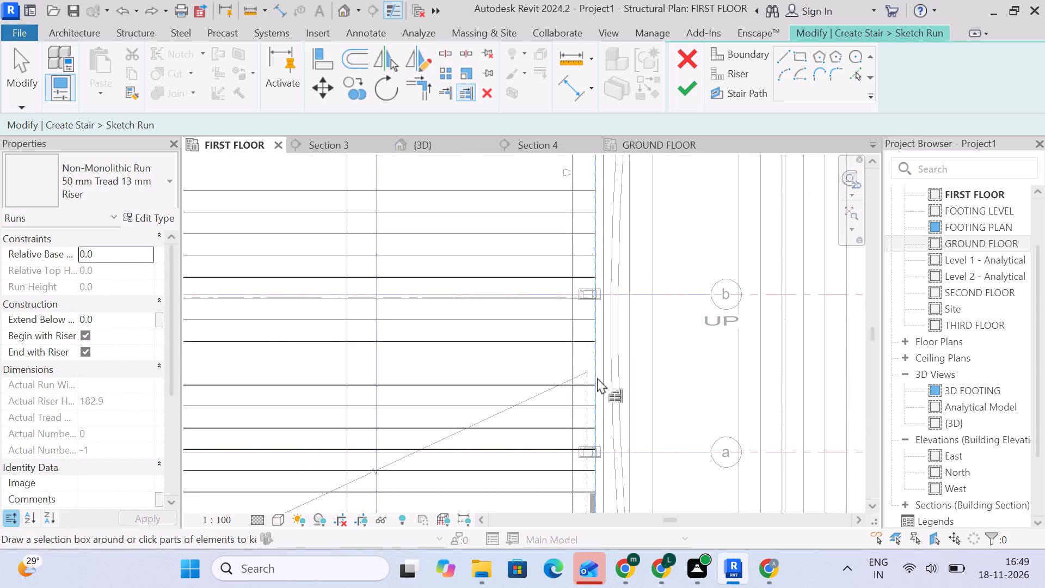
pyautogui.moveTo(582, 454); pyautogui.dragTo(636, 209, button='middle')
pyautogui.scroll(11, 651, 341)
pyautogui.click(638, 328)
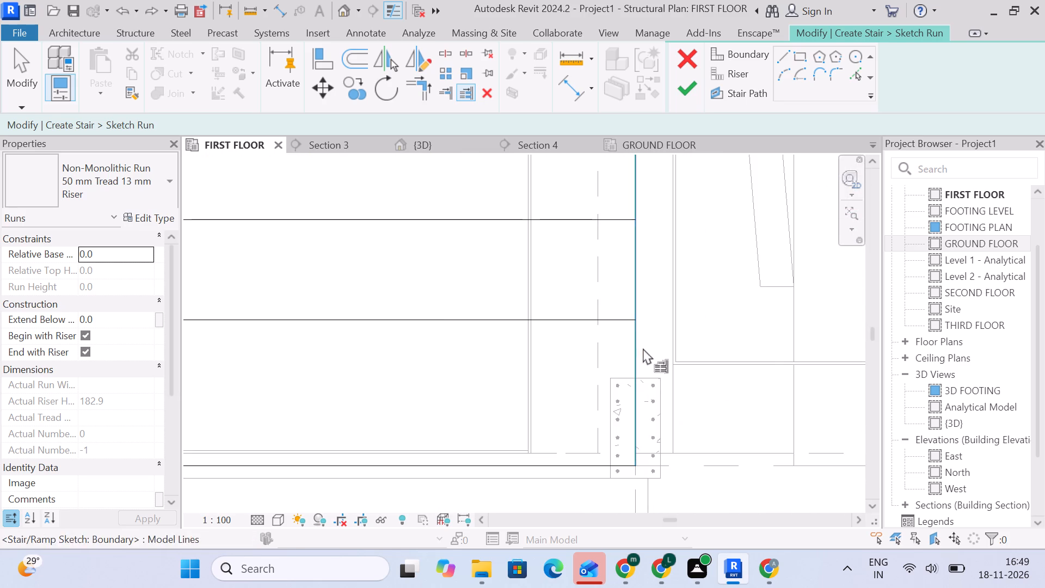
# Extend the five southernmost risers to the run sketch's west boundary line.
pyautogui.scroll(-5, 644, 352)
pyautogui.moveTo(463, 372); pyautogui.dragTo(884, 396, button='middle')
pyautogui.moveTo(446, 360); pyautogui.dragTo(772, 366, button='middle')
pyautogui.moveTo(443, 360); pyautogui.dragTo(555, 354, button='middle')
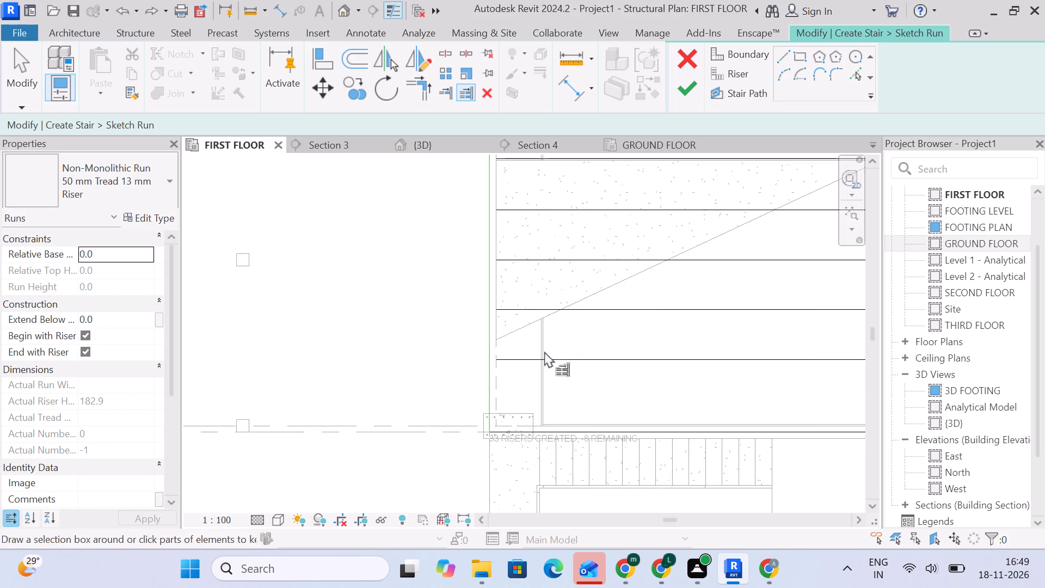
pyautogui.scroll(4, 486, 362)
pyautogui.click(497, 370)
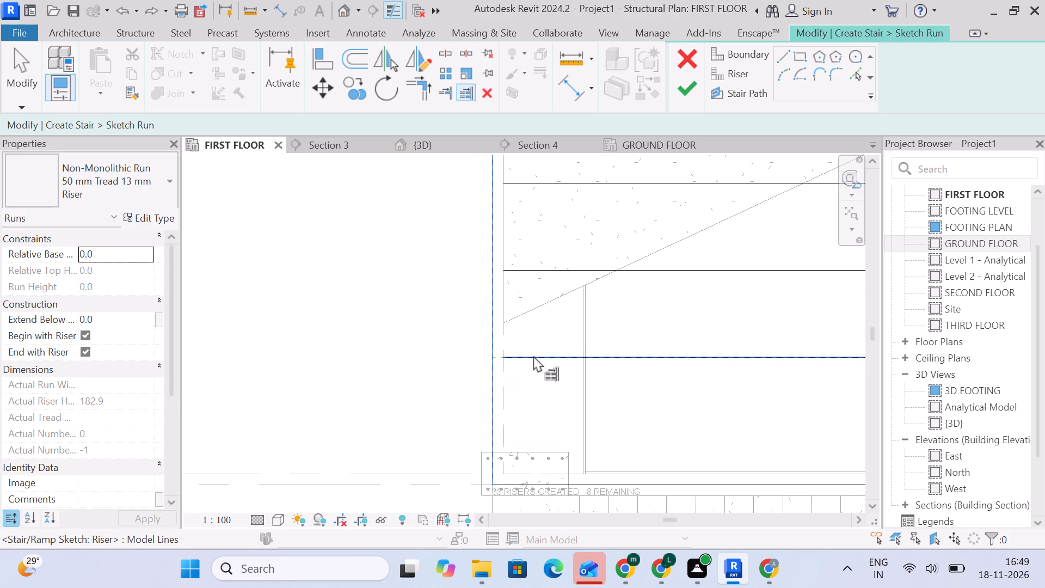
pyautogui.click(533, 356)
pyautogui.click(533, 272)
pyautogui.moveTo(538, 229); pyautogui.dragTo(512, 426, button='middle')
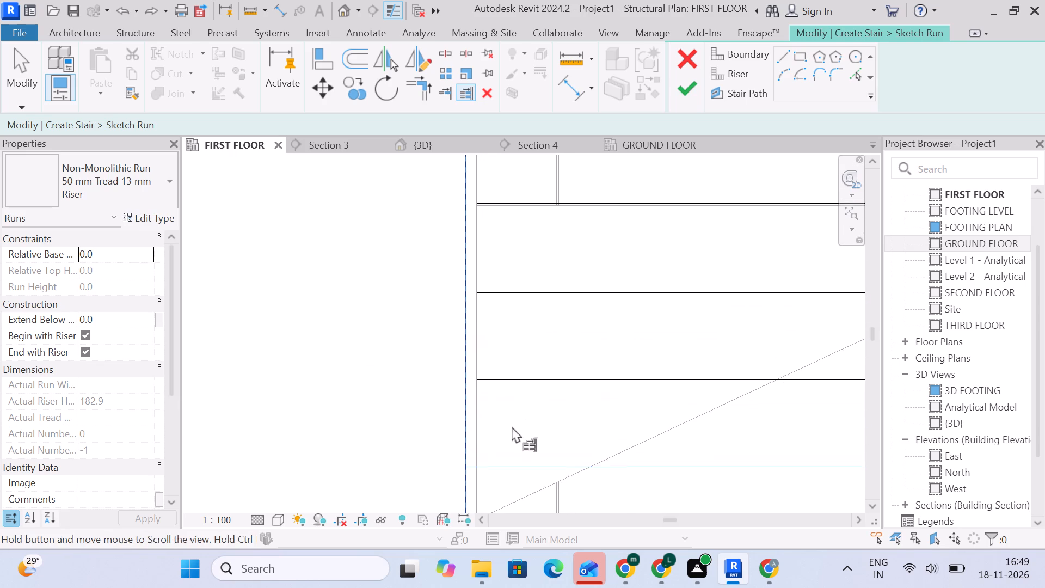
pyautogui.click(516, 386)
pyautogui.click(509, 297)
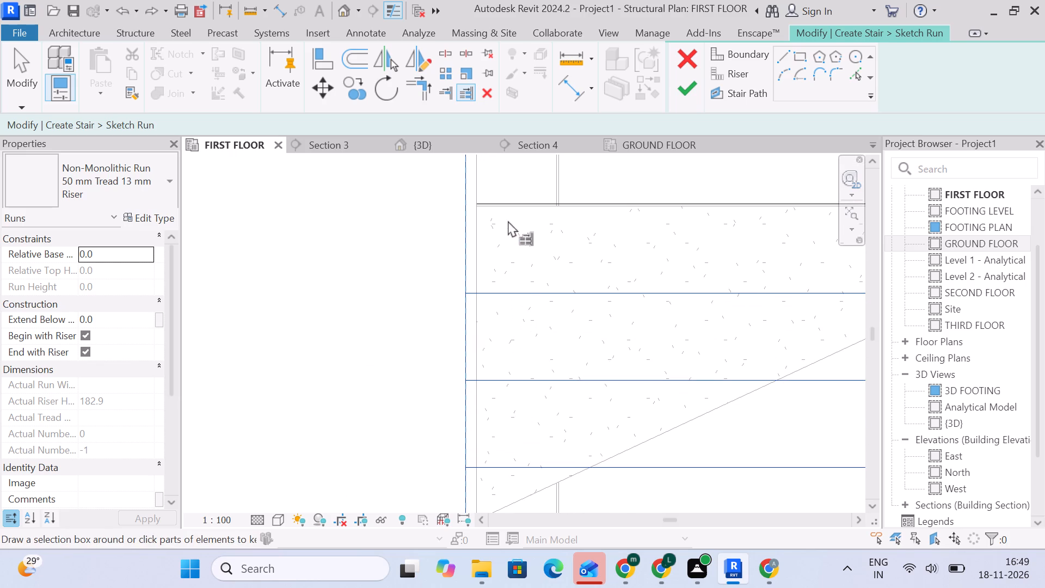
pyautogui.click(511, 204)
# Extend the five risers around the grid a column to the west boundary line, up to the gap in the risers.
pyautogui.moveTo(511, 207); pyautogui.dragTo(503, 518, button='middle')
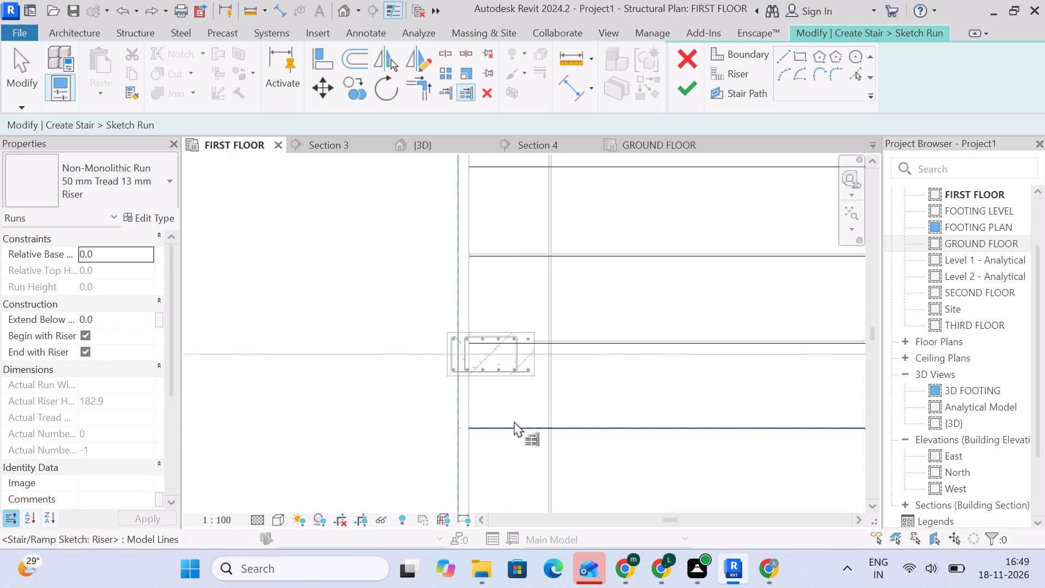
pyautogui.click(505, 424)
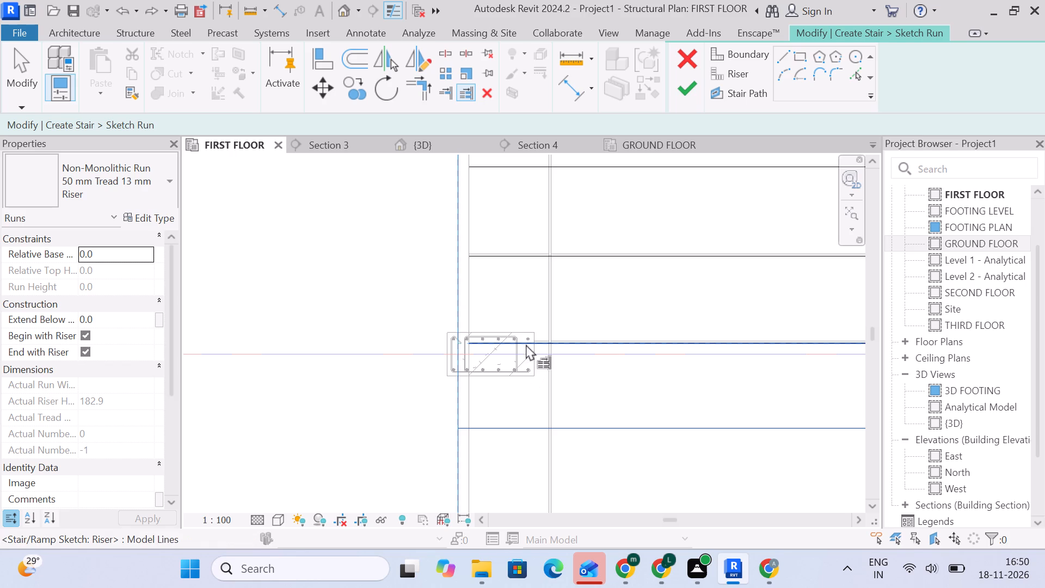
pyautogui.click(526, 344)
pyautogui.click(506, 260)
pyautogui.moveTo(505, 260); pyautogui.dragTo(501, 480, button='middle')
pyautogui.click(511, 382)
pyautogui.click(514, 298)
# Extend the four risers around the grid b column to the west boundary line.
pyautogui.moveTo(513, 298); pyautogui.dragTo(513, 386, button='middle')
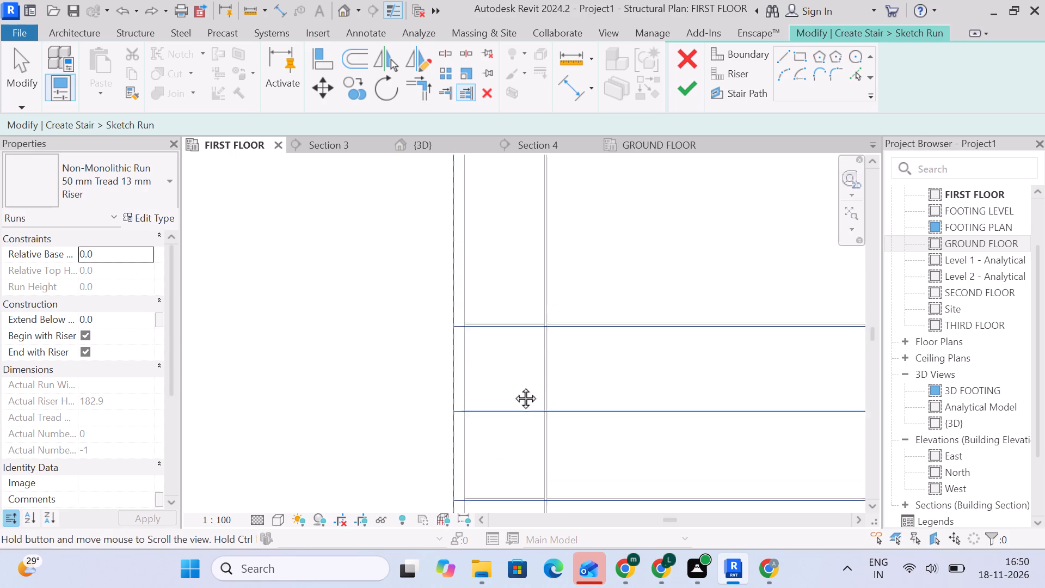
pyautogui.moveTo(513, 386); pyautogui.dragTo(507, 549, button='middle')
pyautogui.click(482, 377)
pyautogui.click(490, 288)
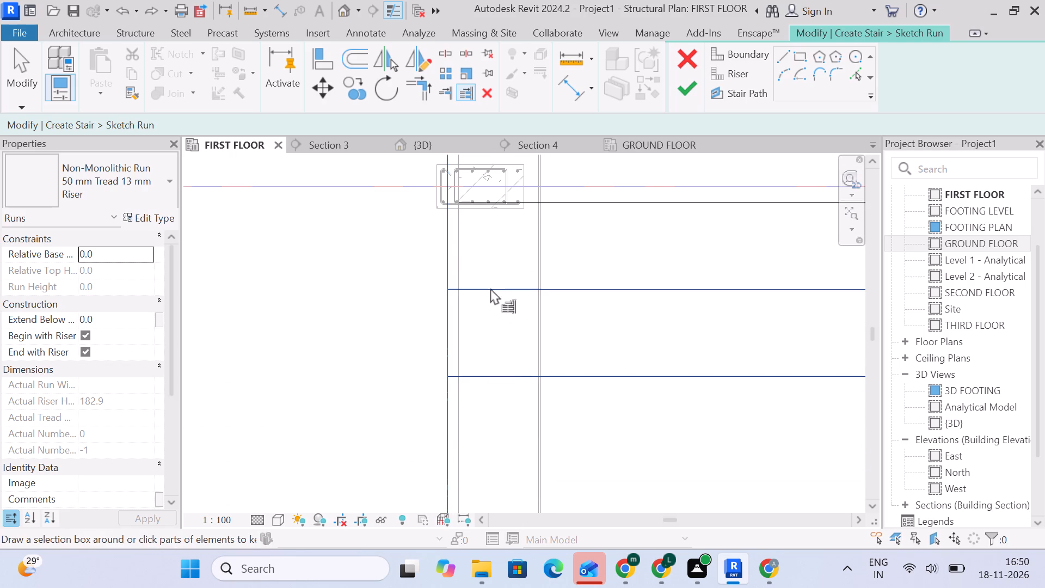
pyautogui.moveTo(501, 247); pyautogui.dragTo(520, 421, button='middle')
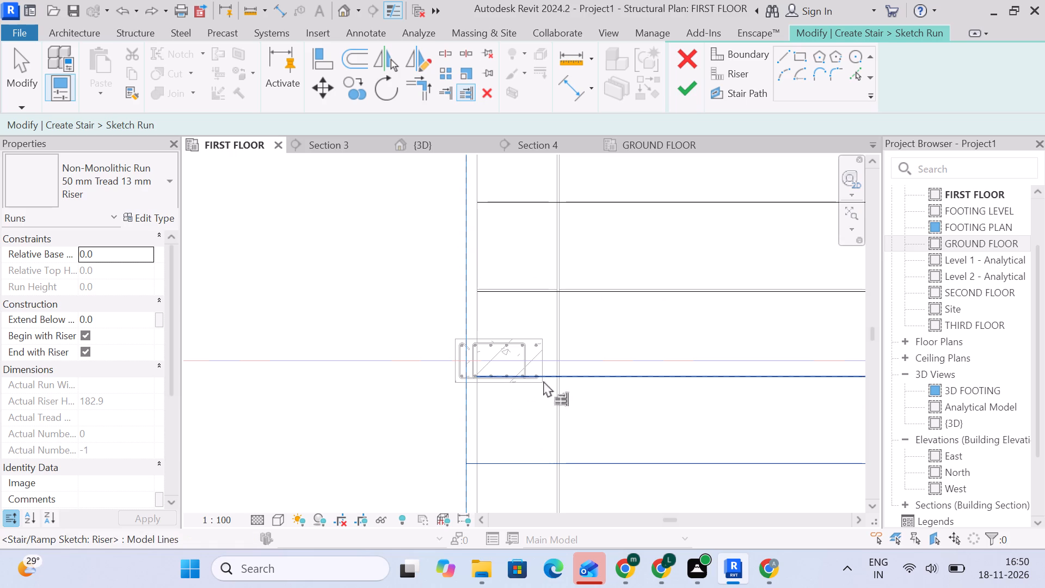
pyautogui.click(552, 375)
pyautogui.click(523, 290)
# Extend the next four risers north of the grid b column to the west boundary line.
pyautogui.moveTo(521, 295); pyautogui.dragTo(549, 491, button='middle')
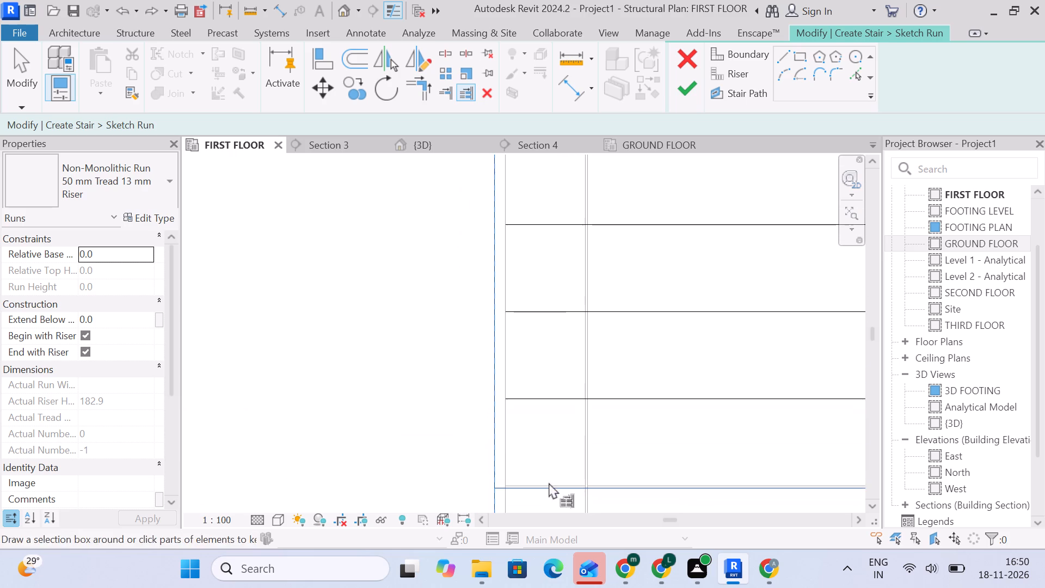
pyautogui.click(532, 399)
pyautogui.click(536, 316)
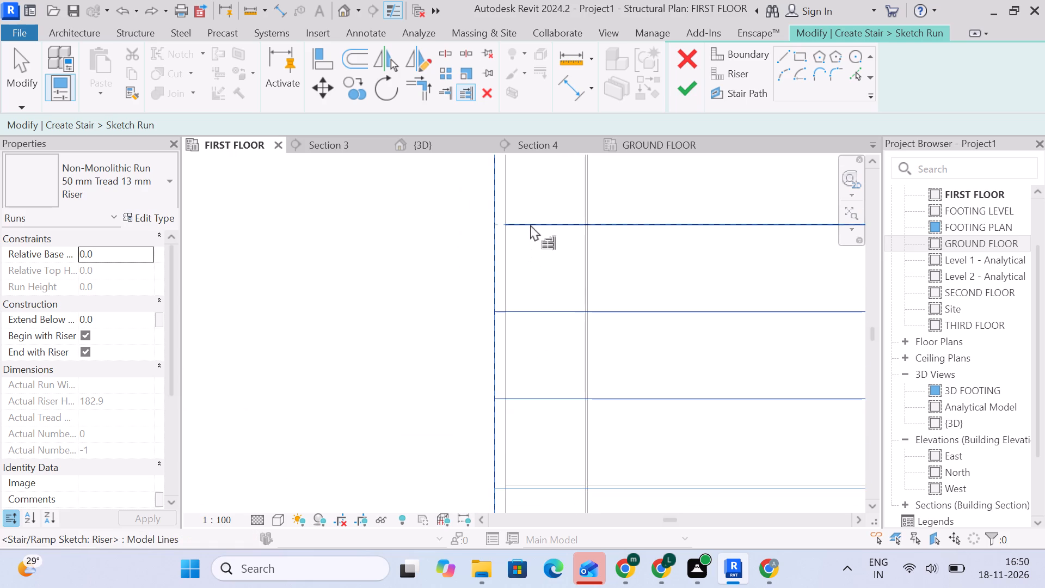
pyautogui.click(530, 224)
pyautogui.moveTo(518, 192); pyautogui.dragTo(550, 376, button='middle')
pyautogui.click(573, 322)
pyautogui.moveTo(554, 232); pyautogui.dragTo(472, 456, button='middle')
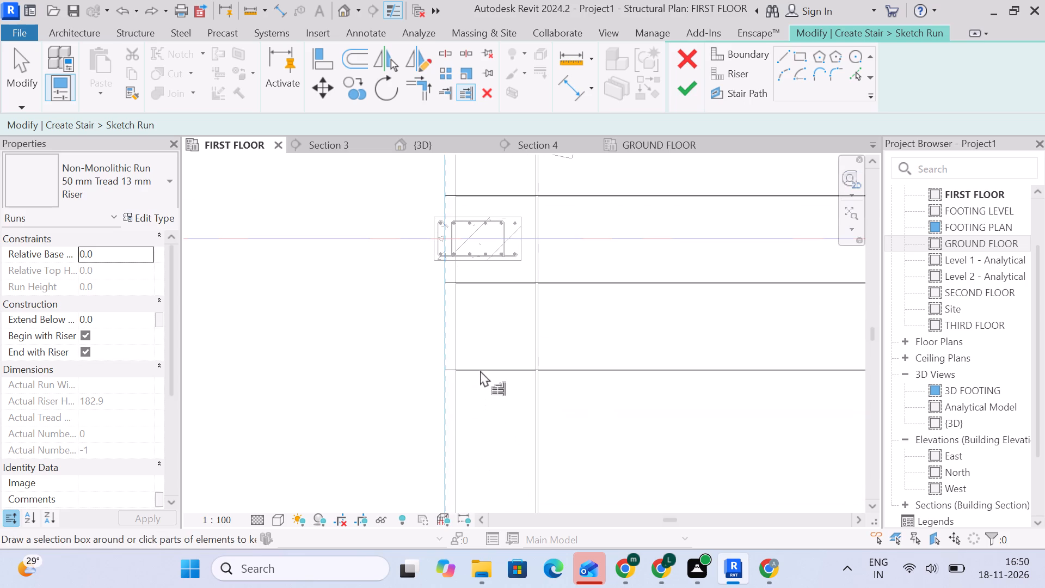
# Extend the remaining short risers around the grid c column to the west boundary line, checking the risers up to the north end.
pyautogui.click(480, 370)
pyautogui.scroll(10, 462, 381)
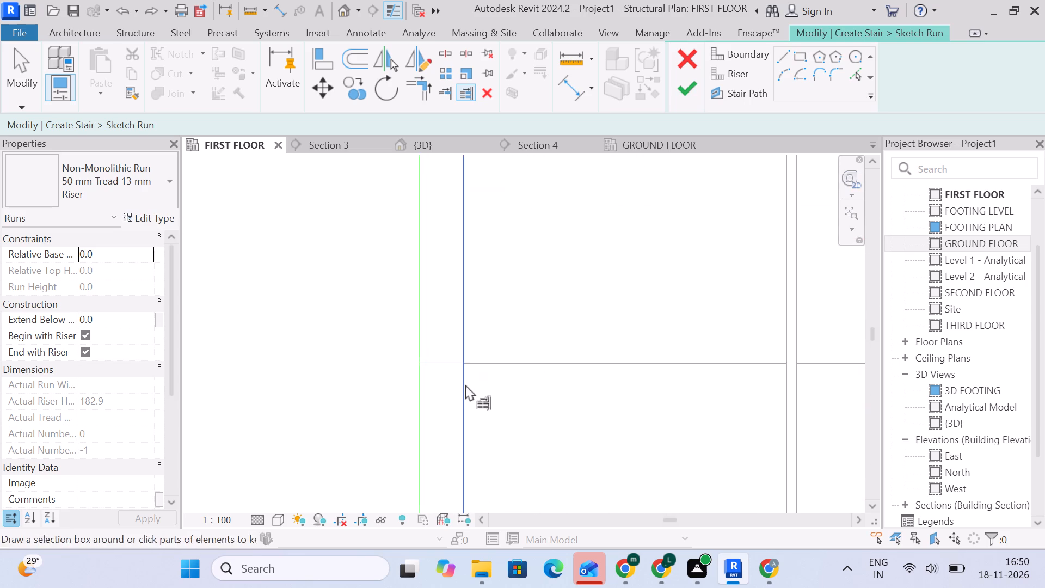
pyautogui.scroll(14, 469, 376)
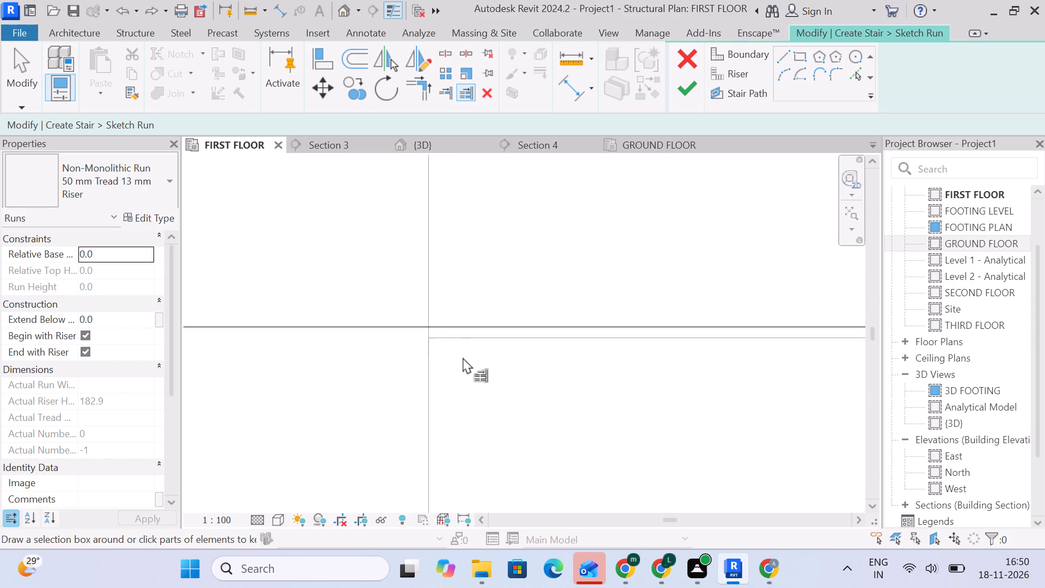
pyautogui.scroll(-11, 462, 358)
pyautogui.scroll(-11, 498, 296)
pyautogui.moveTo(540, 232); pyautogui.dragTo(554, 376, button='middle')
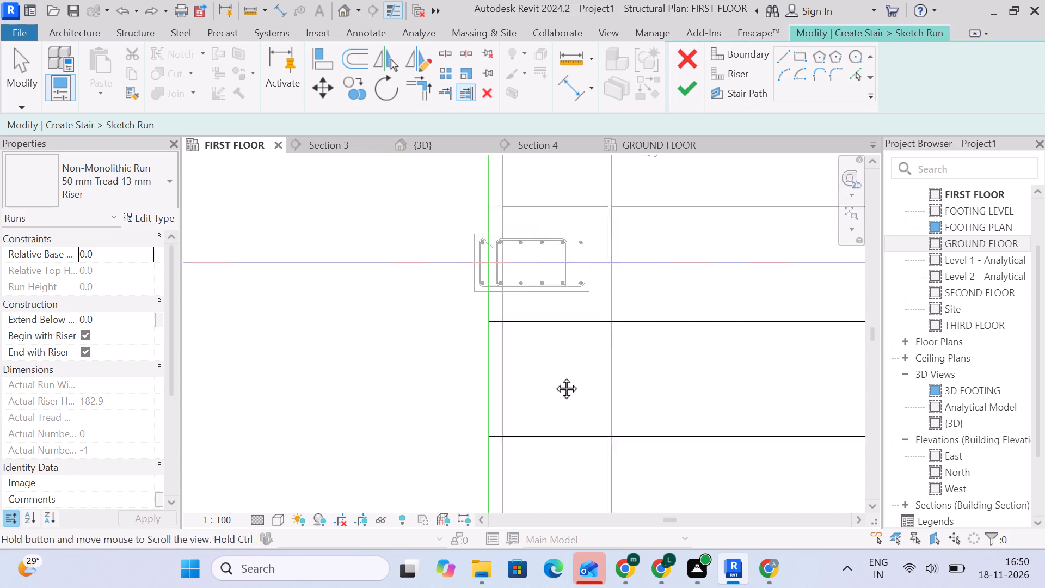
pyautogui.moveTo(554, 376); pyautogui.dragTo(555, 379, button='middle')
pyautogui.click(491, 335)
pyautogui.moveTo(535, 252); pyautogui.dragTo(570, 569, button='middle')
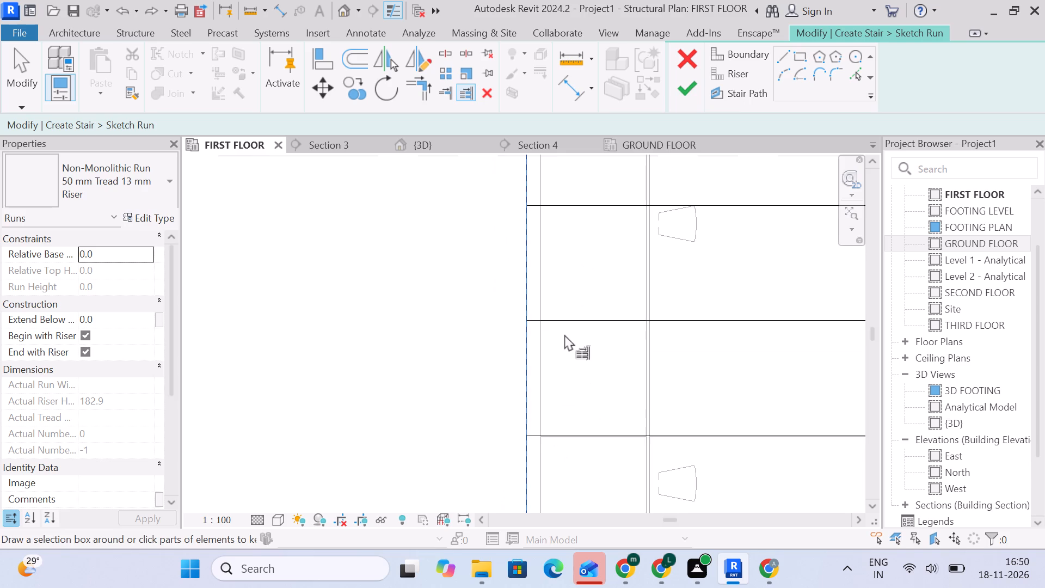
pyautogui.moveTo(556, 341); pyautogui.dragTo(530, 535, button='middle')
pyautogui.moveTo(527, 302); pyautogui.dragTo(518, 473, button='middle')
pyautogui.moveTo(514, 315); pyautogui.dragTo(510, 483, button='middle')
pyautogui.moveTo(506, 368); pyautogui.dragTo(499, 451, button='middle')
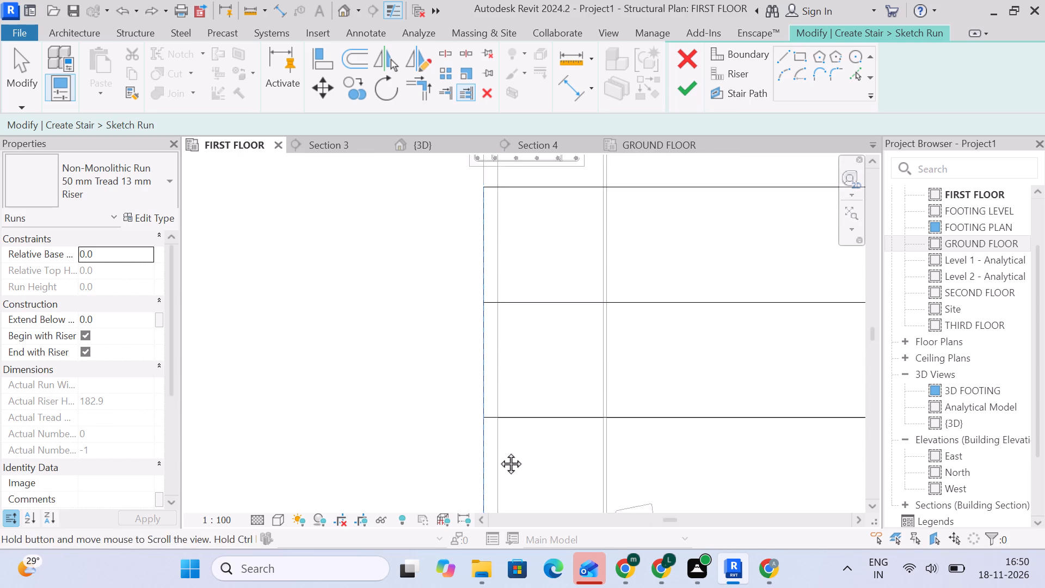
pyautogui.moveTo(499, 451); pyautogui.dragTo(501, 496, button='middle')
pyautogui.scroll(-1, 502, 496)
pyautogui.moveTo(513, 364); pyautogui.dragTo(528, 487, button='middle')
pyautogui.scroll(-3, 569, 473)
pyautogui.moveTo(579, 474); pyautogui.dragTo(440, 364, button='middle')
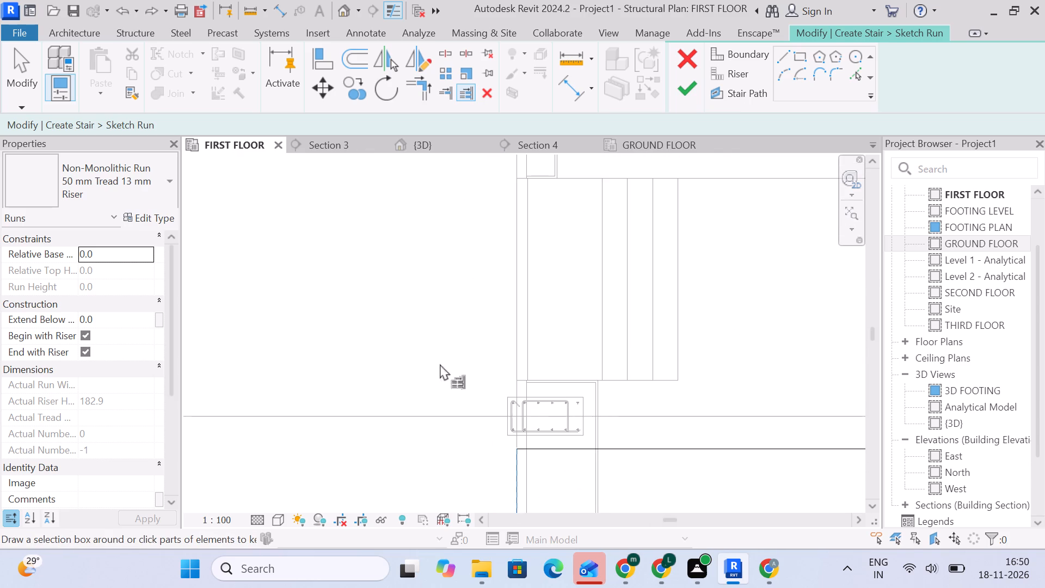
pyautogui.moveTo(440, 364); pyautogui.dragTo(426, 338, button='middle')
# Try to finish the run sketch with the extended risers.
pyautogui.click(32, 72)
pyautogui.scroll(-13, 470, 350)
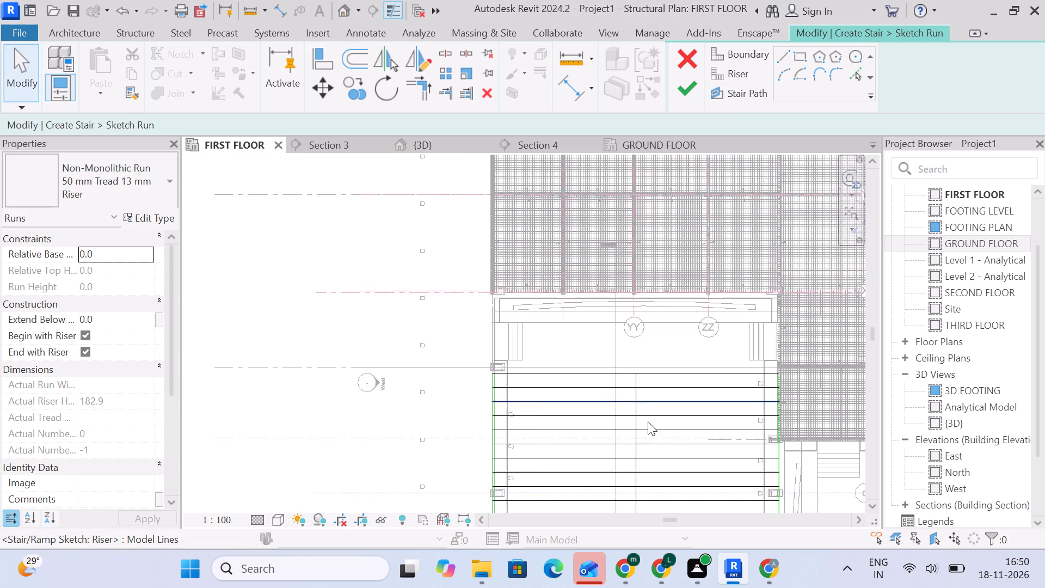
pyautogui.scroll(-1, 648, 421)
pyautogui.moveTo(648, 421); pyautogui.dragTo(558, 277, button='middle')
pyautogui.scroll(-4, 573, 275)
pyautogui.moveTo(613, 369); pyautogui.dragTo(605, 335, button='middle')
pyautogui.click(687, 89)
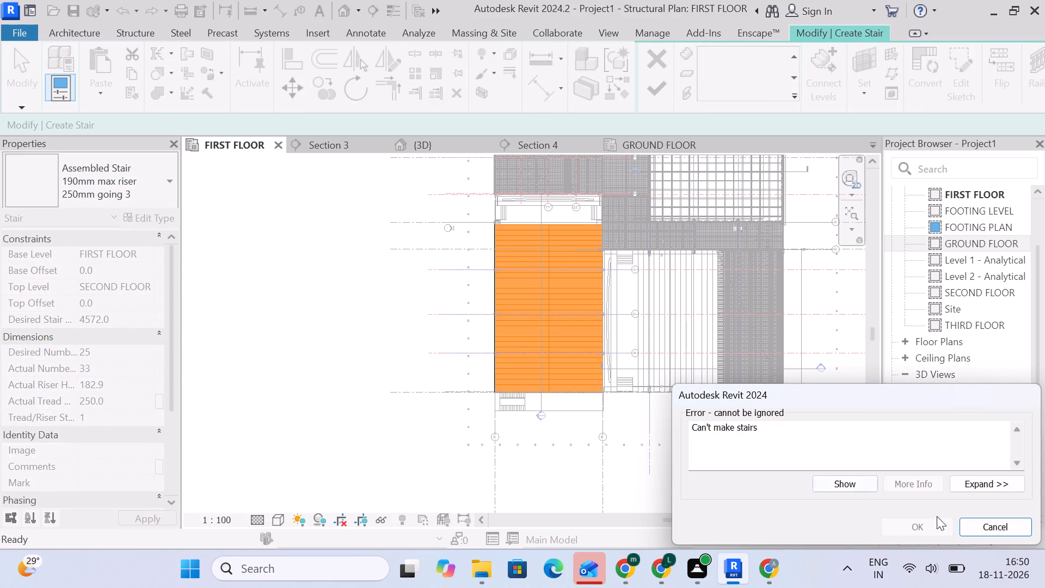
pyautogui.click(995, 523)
# Delete all the sketched risers and the stair path line between the two boundary lines.
pyautogui.scroll(5, 569, 414)
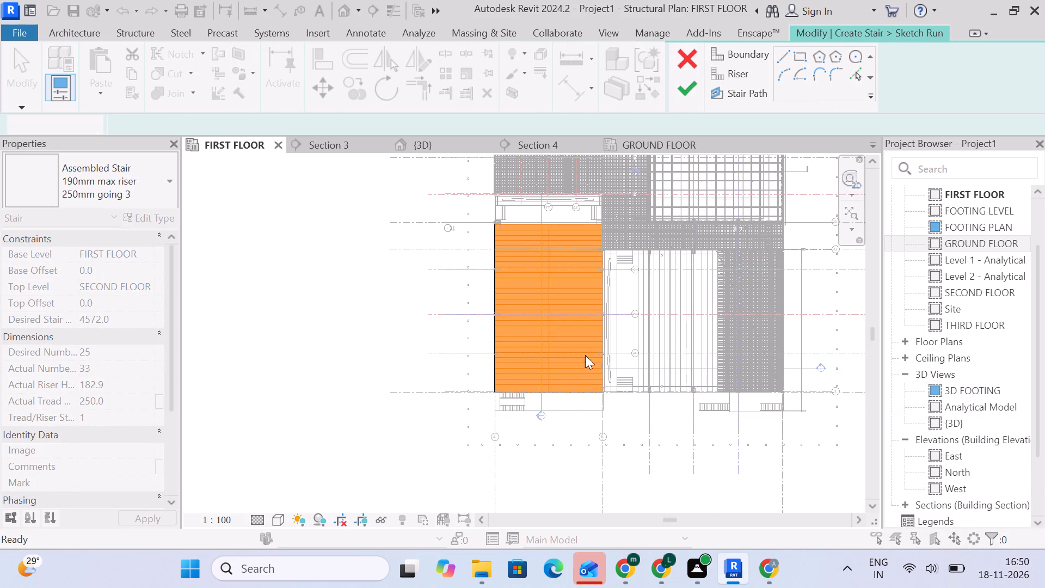
pyautogui.moveTo(582, 192); pyautogui.dragTo(607, 294, button='middle')
pyautogui.scroll(-4, 598, 275)
pyautogui.moveTo(587, 199); pyautogui.dragTo(537, 453)
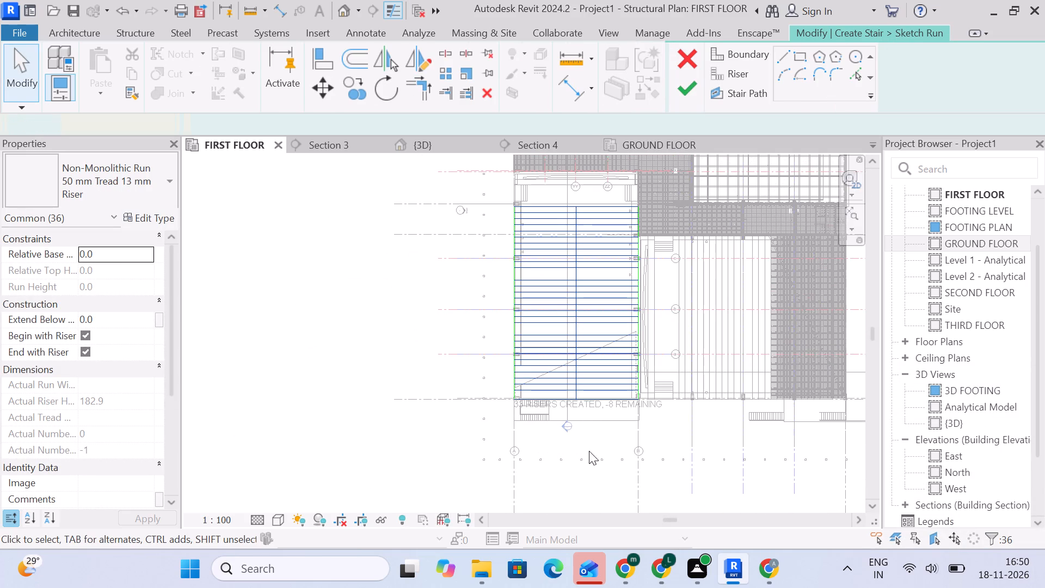
pyautogui.press('Delete')
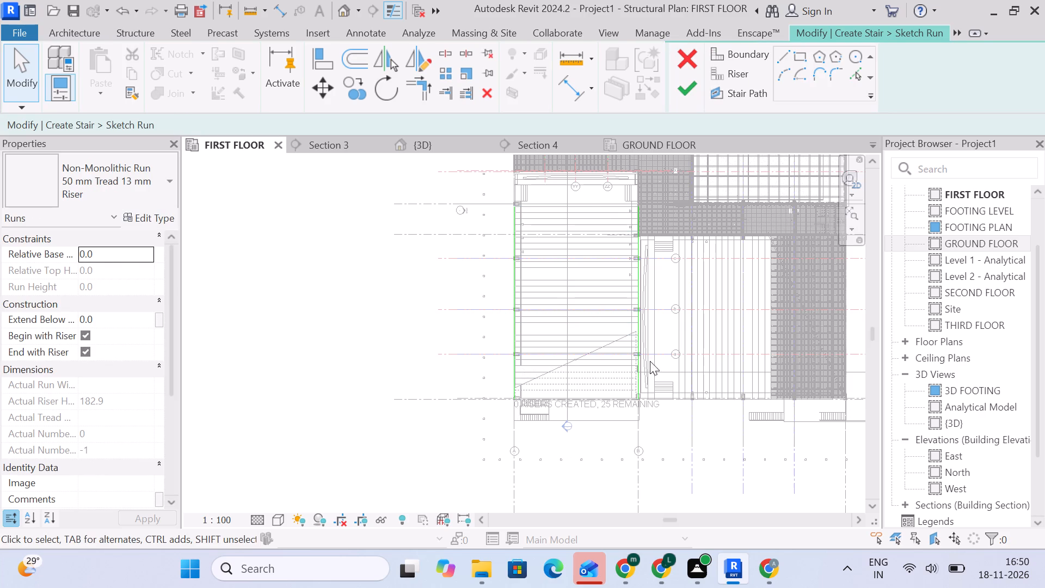
pyautogui.moveTo(582, 207); pyautogui.dragTo(585, 218)
pyautogui.scroll(5, 575, 341)
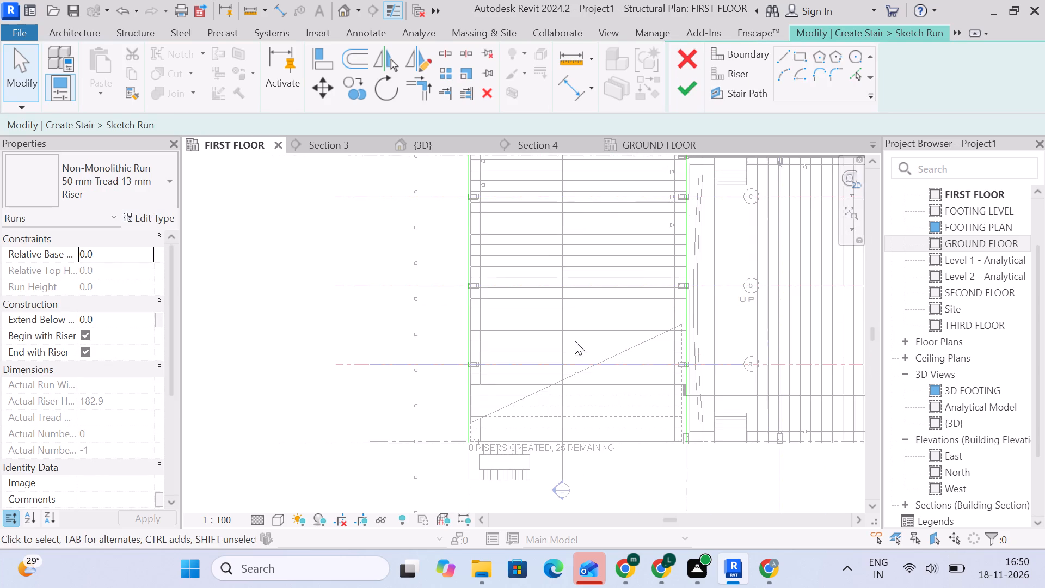
pyautogui.click(584, 372)
pyautogui.click(575, 350)
pyautogui.click(415, 275)
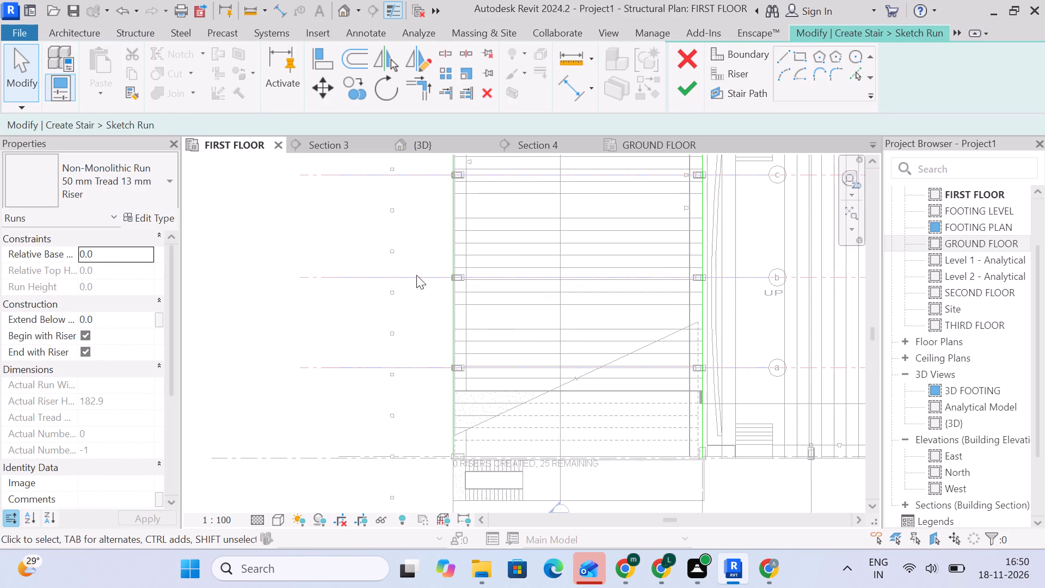
pyautogui.scroll(-5, 432, 369)
pyautogui.moveTo(526, 199); pyautogui.dragTo(482, 501)
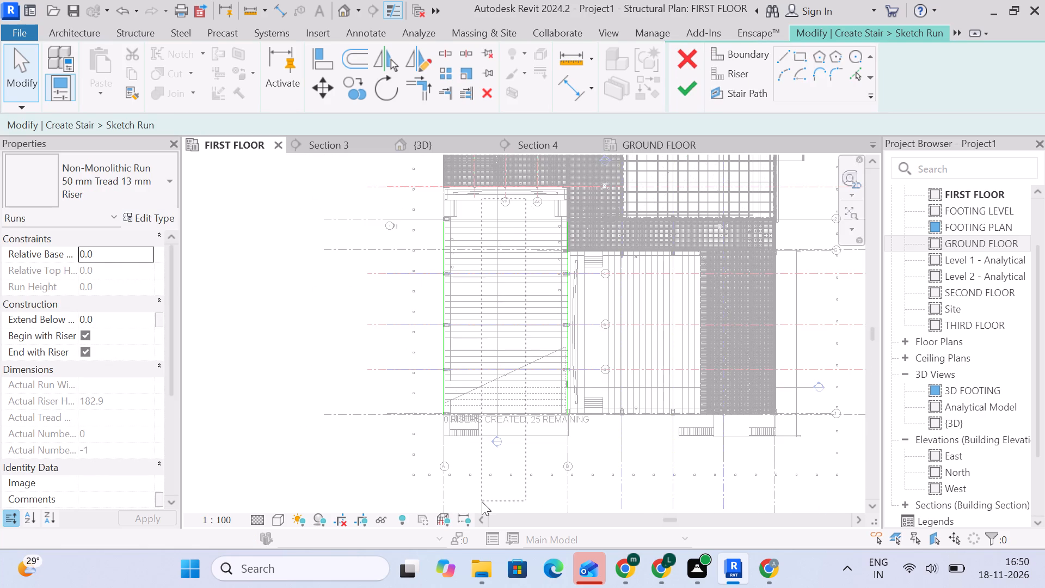
pyautogui.moveTo(482, 501); pyautogui.dragTo(488, 477)
# Draw the northernmost riser as a straight line from the west boundary line's north end to the east boundary line's north end.
pyautogui.click(760, 71)
pyautogui.click(748, 79)
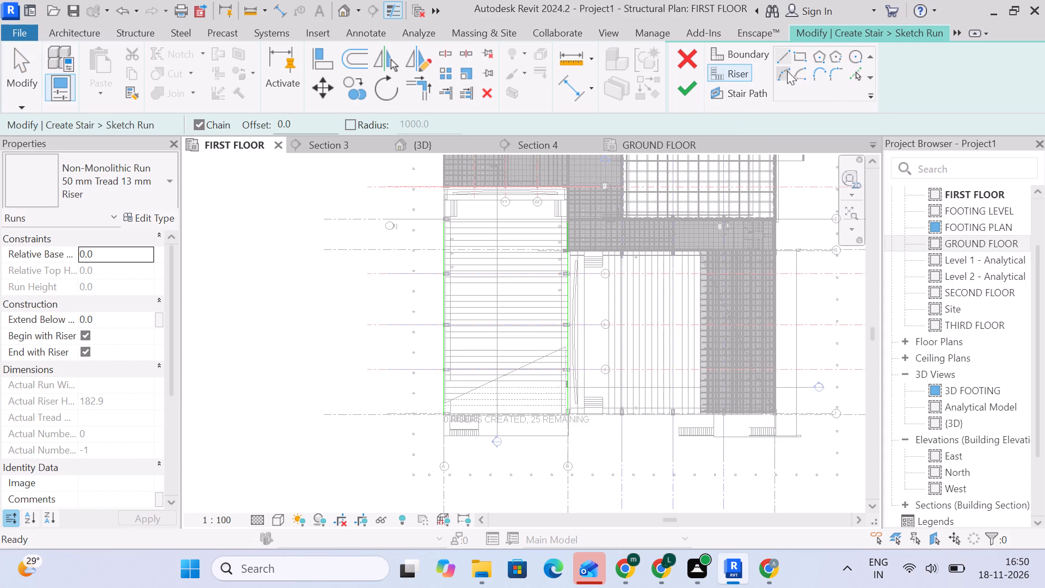
pyautogui.click(786, 57)
pyautogui.click(784, 55)
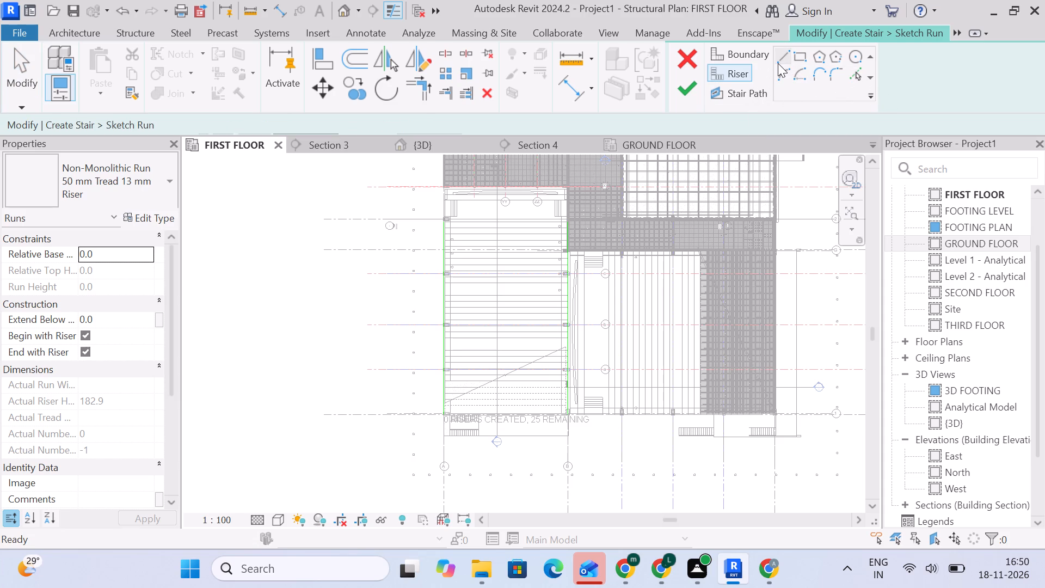
pyautogui.click(855, 81)
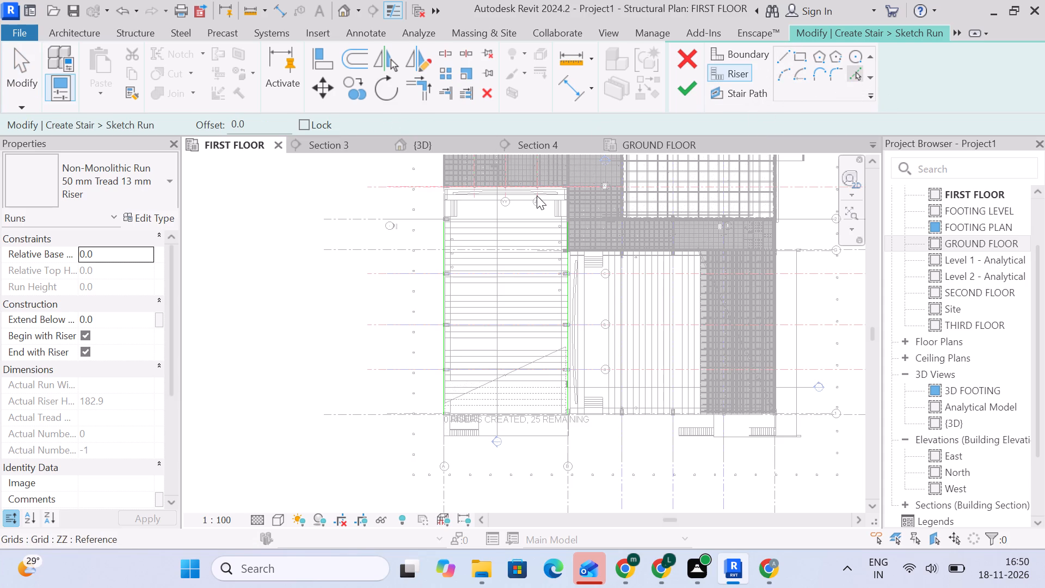
pyautogui.moveTo(537, 195); pyautogui.dragTo(563, 241, button='middle')
pyautogui.scroll(10, 560, 277)
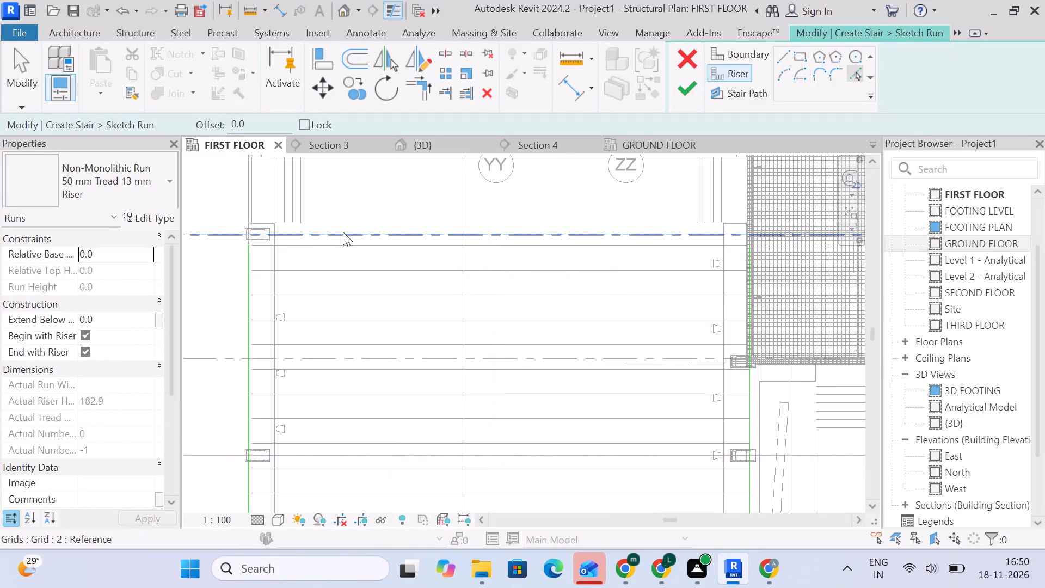
pyautogui.scroll(4, 306, 234)
pyautogui.moveTo(304, 237); pyautogui.dragTo(470, 237, button='middle')
pyautogui.scroll(4, 353, 260)
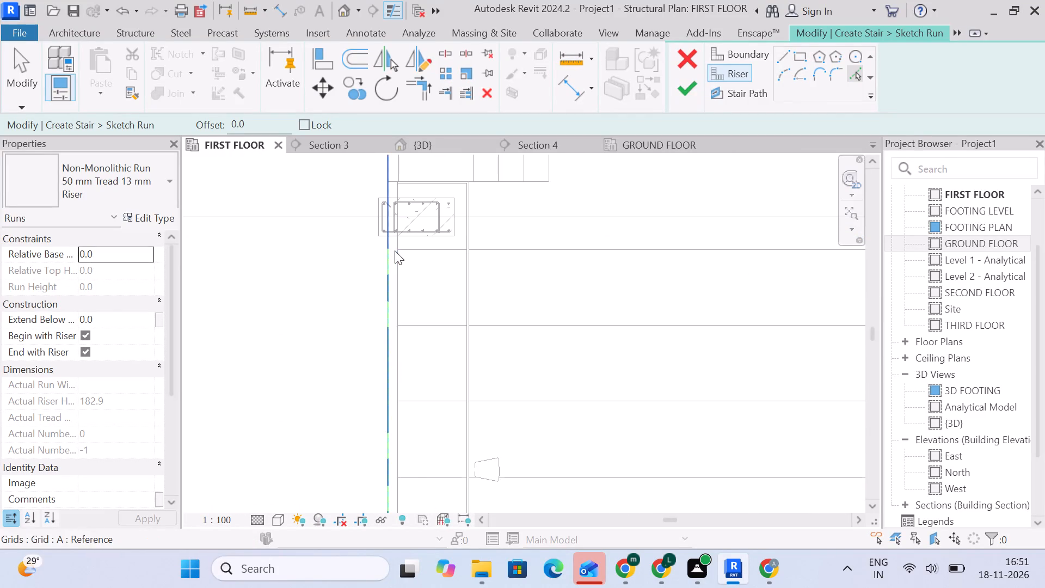
pyautogui.click(786, 62)
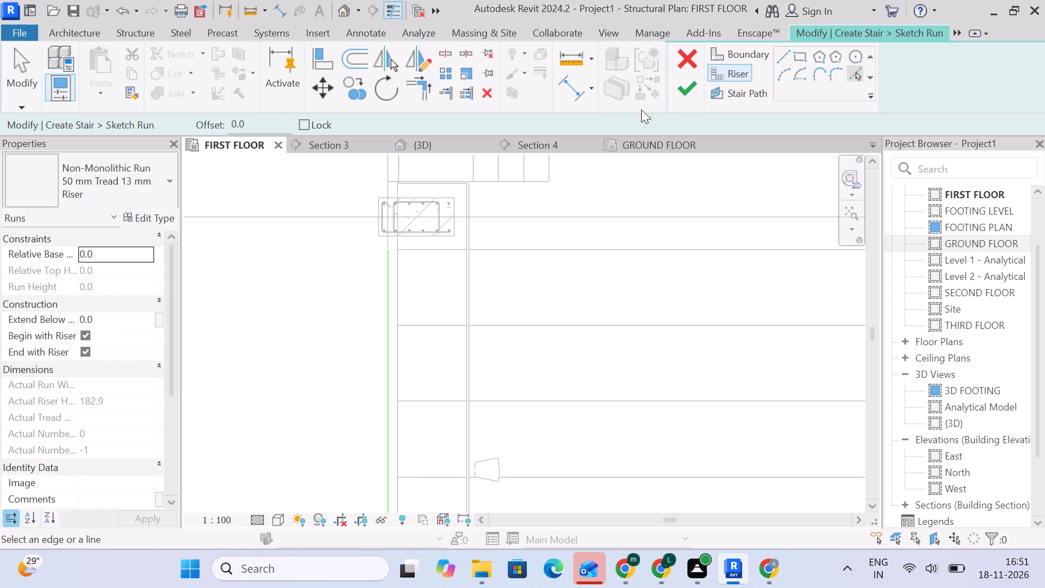
pyautogui.doubleClick(782, 52)
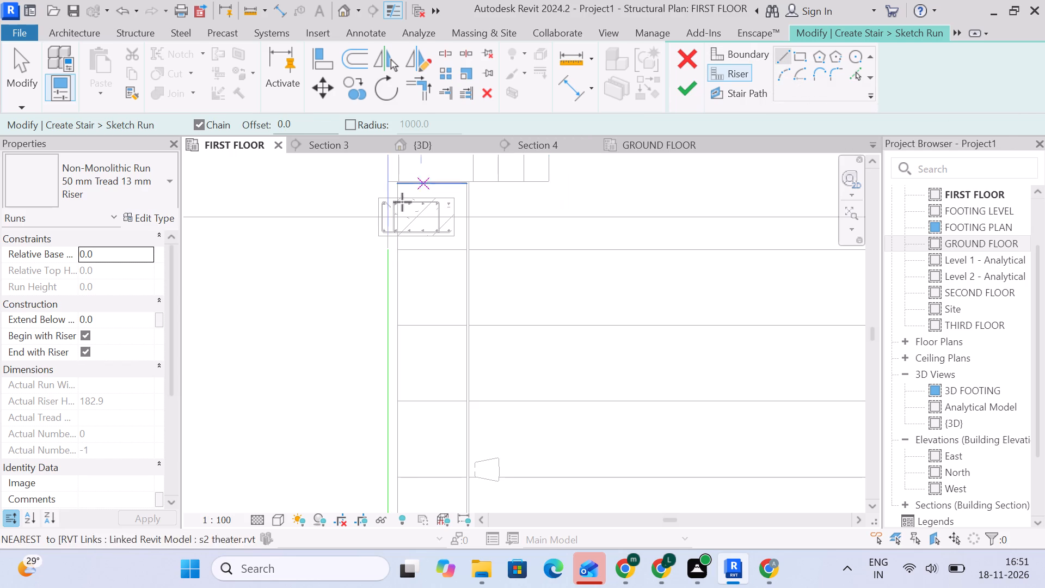
pyautogui.click(386, 248)
pyautogui.scroll(-4, 745, 250)
pyautogui.moveTo(766, 243); pyautogui.dragTo(736, 243, button='middle')
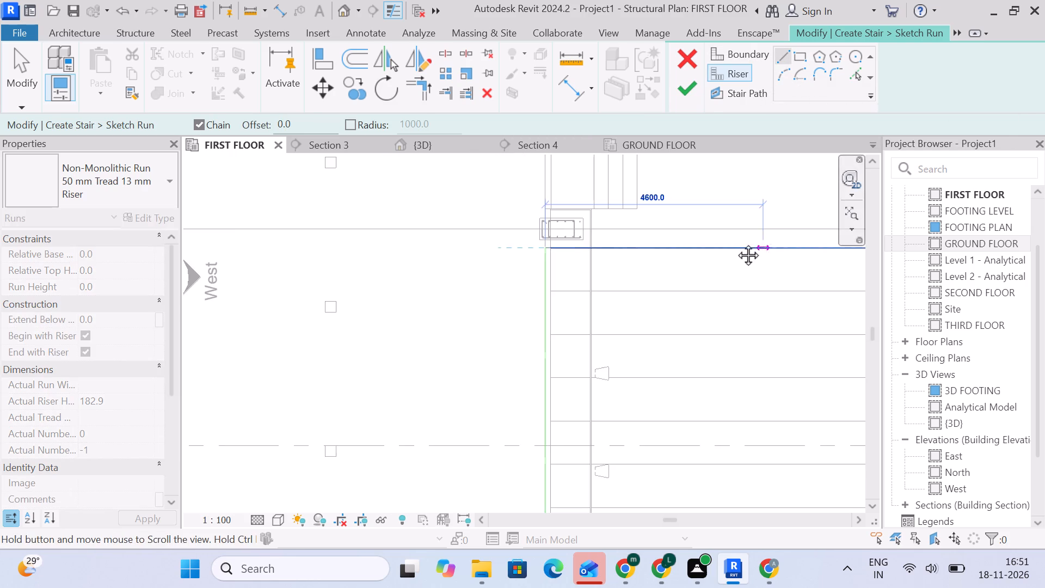
pyautogui.moveTo(736, 243); pyautogui.dragTo(423, 242, button='middle')
pyautogui.scroll(-3, 684, 240)
pyautogui.moveTo(687, 243); pyautogui.dragTo(343, 244, button='middle')
pyautogui.scroll(4, 604, 242)
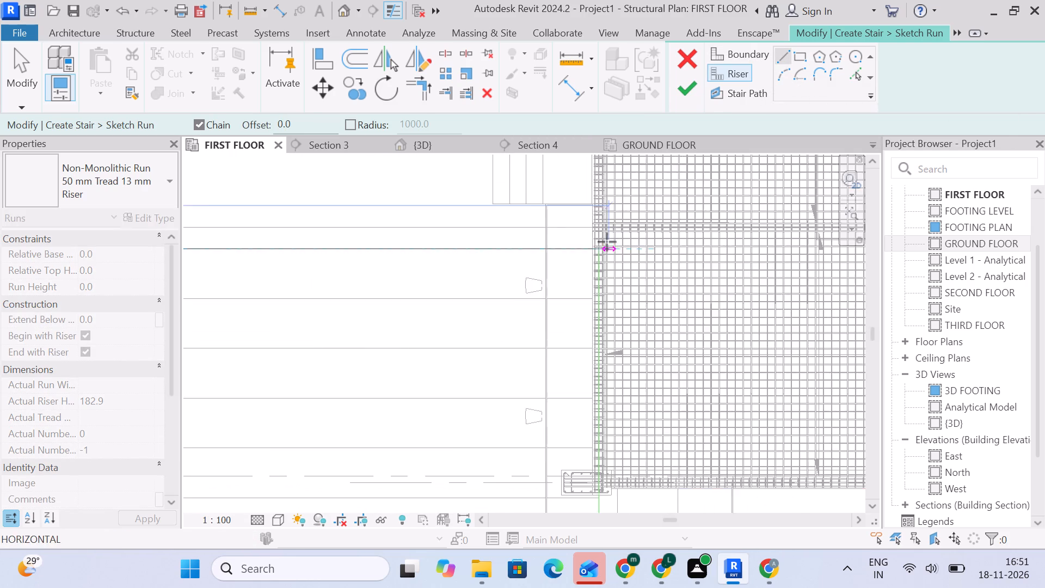
pyautogui.scroll(4, 604, 244)
pyautogui.click(595, 252)
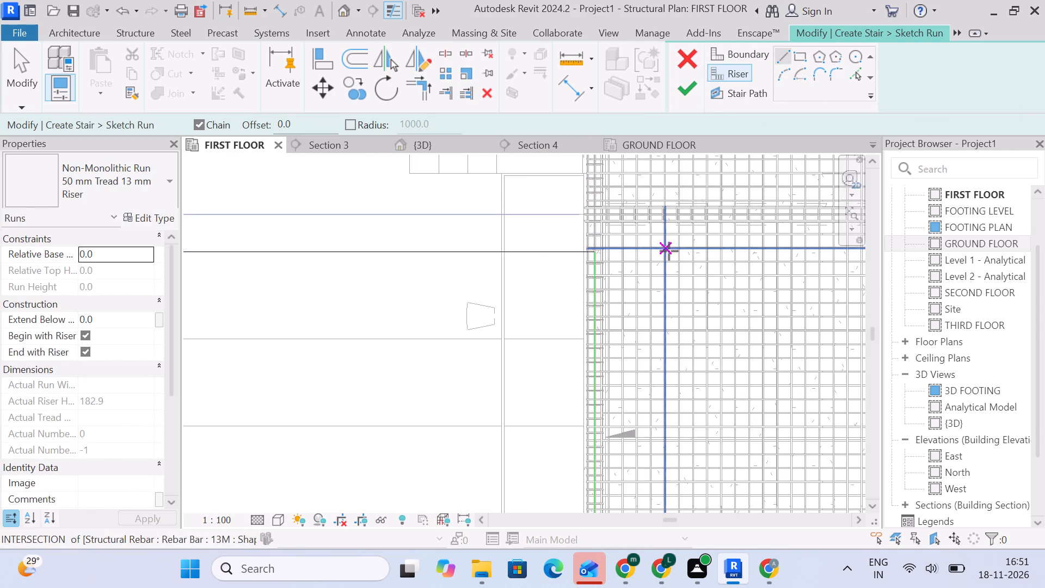
pyautogui.click(24, 70)
# Offset seven full-width risers southward from the northernmost riser at 914 mm spacing, using Pick Lines between the west and east boundary lines.
pyautogui.scroll(-4, 267, 236)
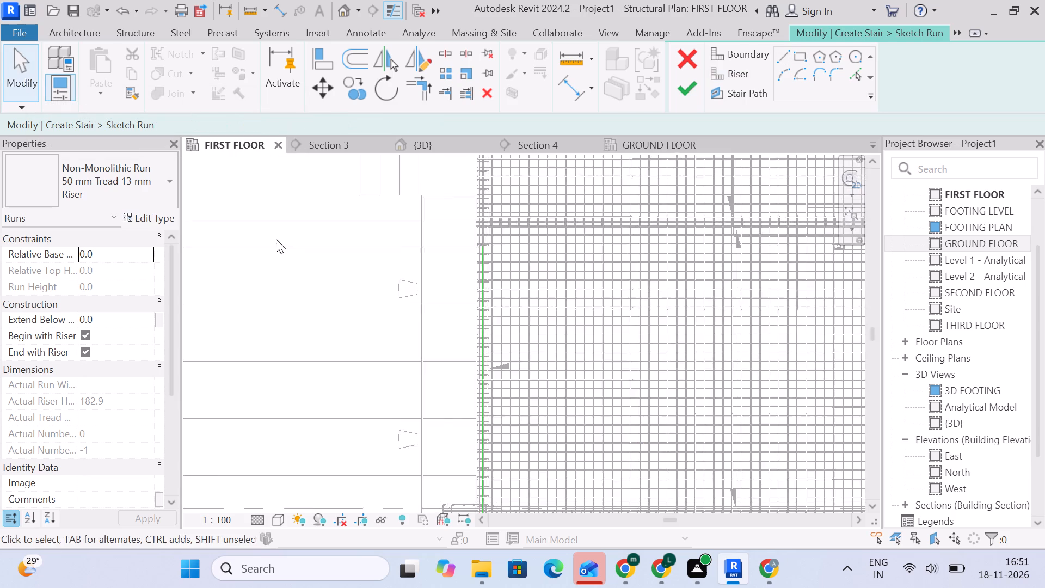
pyautogui.moveTo(276, 239); pyautogui.dragTo(505, 218, button='middle')
pyautogui.scroll(-4, 480, 222)
pyautogui.moveTo(501, 215); pyautogui.dragTo(636, 191, button='middle')
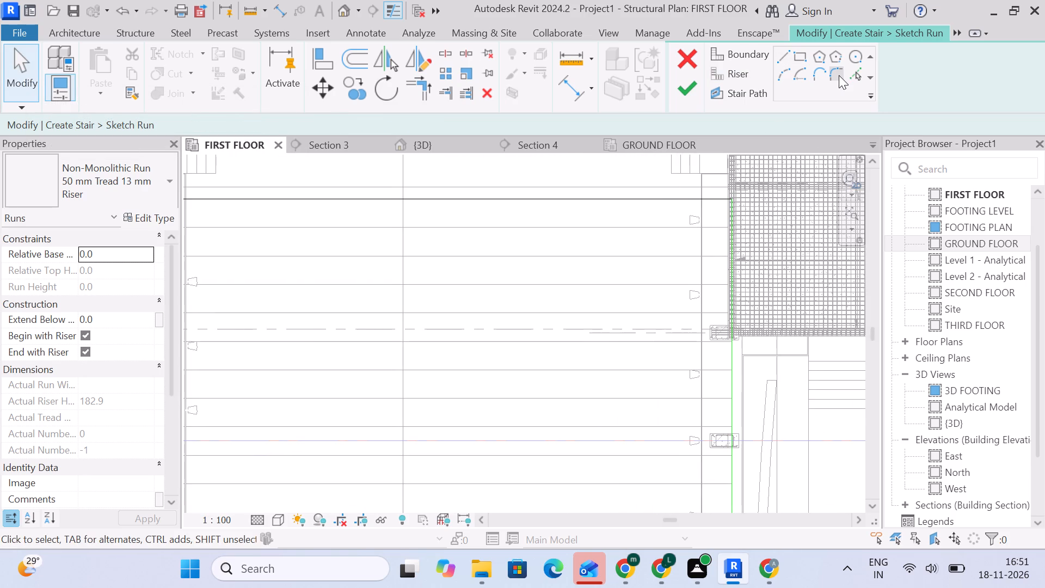
pyautogui.click(856, 73)
pyautogui.moveTo(492, 210); pyautogui.dragTo(729, 185, button='middle')
pyautogui.moveTo(688, 193); pyautogui.dragTo(648, 211, button='middle')
pyautogui.click(739, 75)
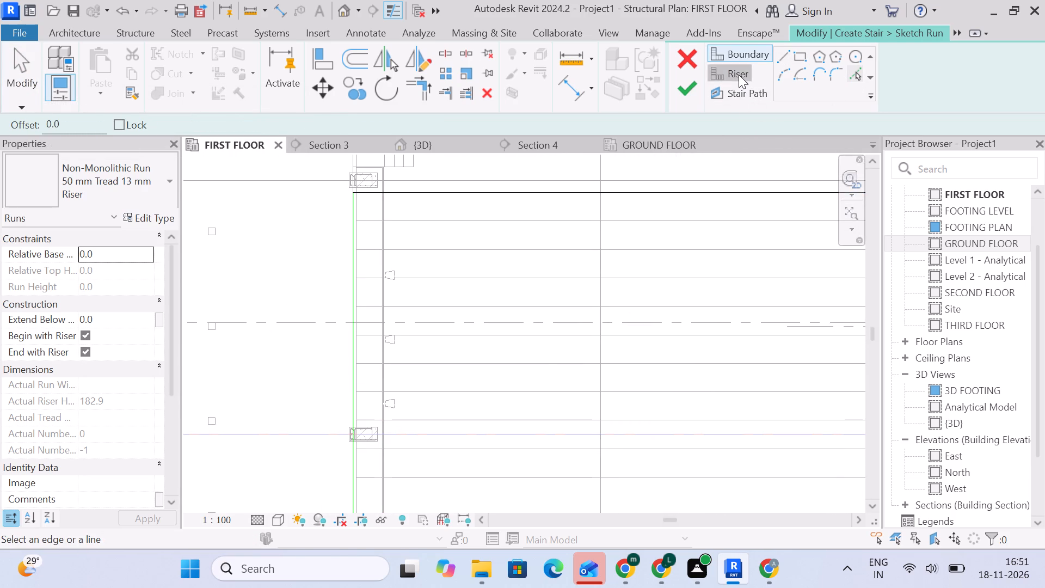
pyautogui.click(862, 71)
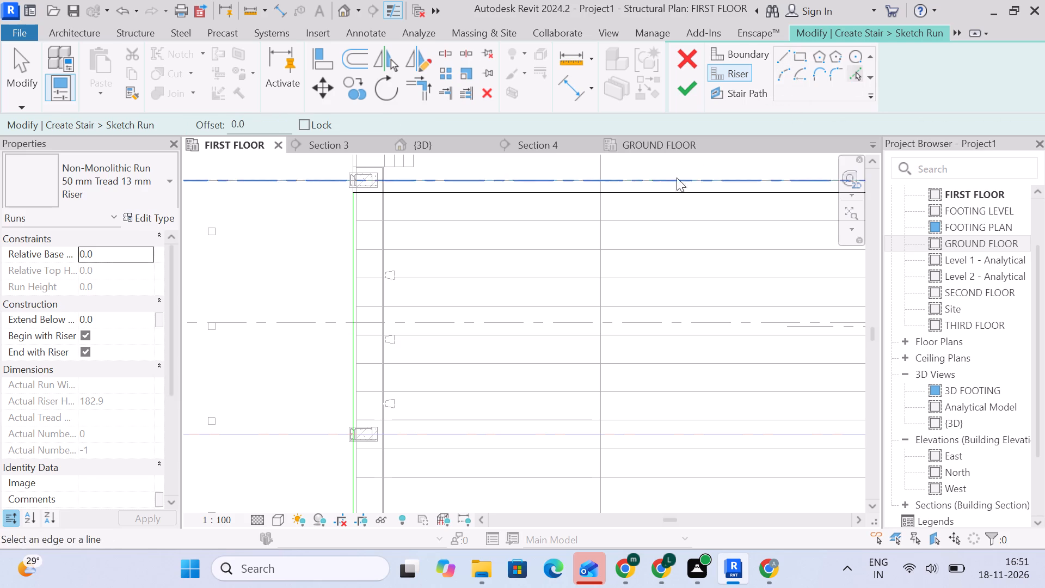
pyautogui.moveTo(646, 191); pyautogui.dragTo(595, 204, button='middle')
pyautogui.moveTo(278, 131); pyautogui.dragTo(182, 140)
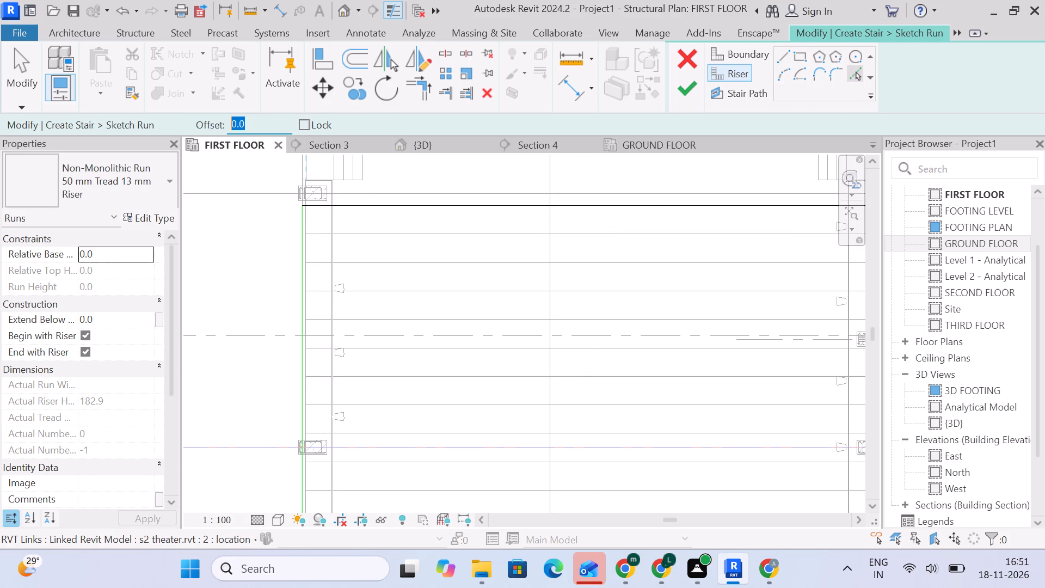
pyautogui.moveTo(182, 140); pyautogui.dragTo(182, 140)
pyautogui.write('91')
pyautogui.press('4')
pyautogui.press('Return')
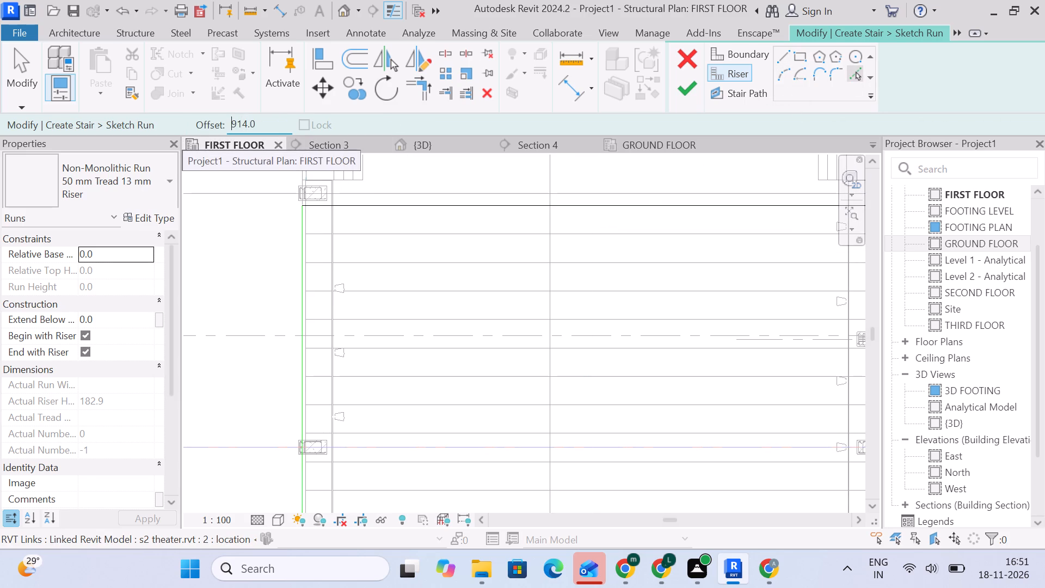
pyautogui.click(398, 209)
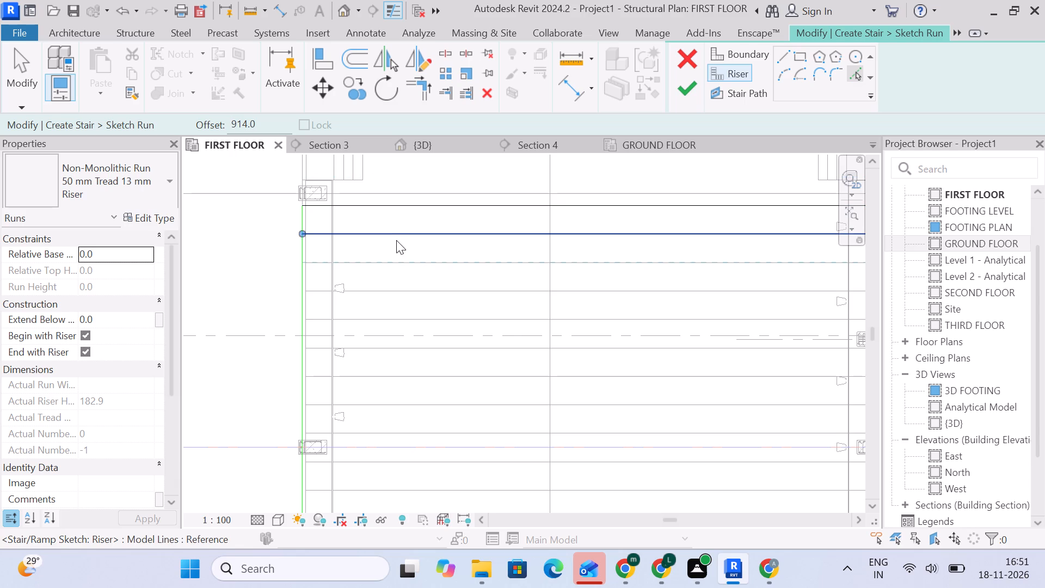
pyautogui.click(396, 240)
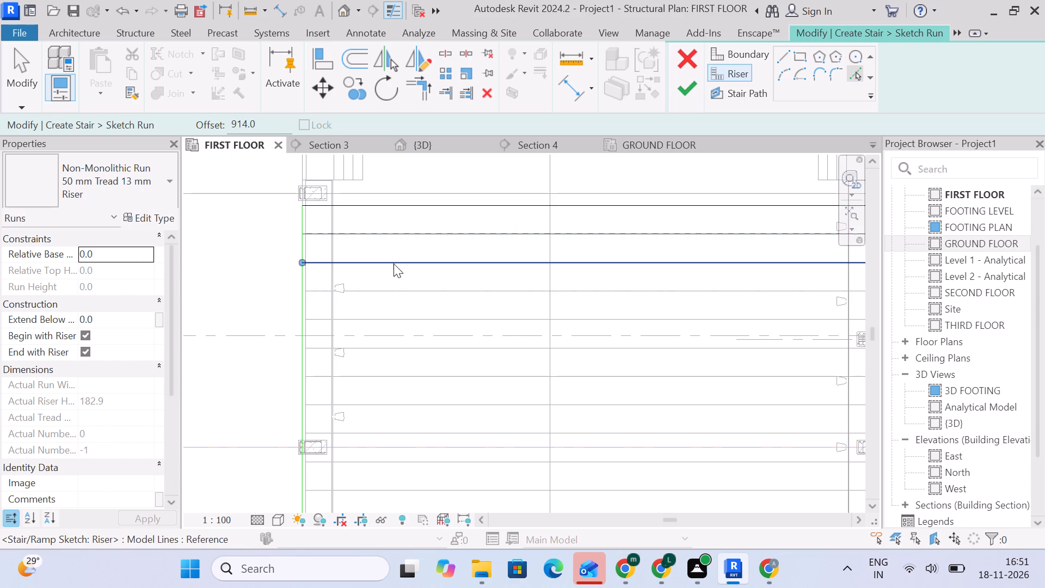
pyautogui.click(394, 268)
pyautogui.click(388, 293)
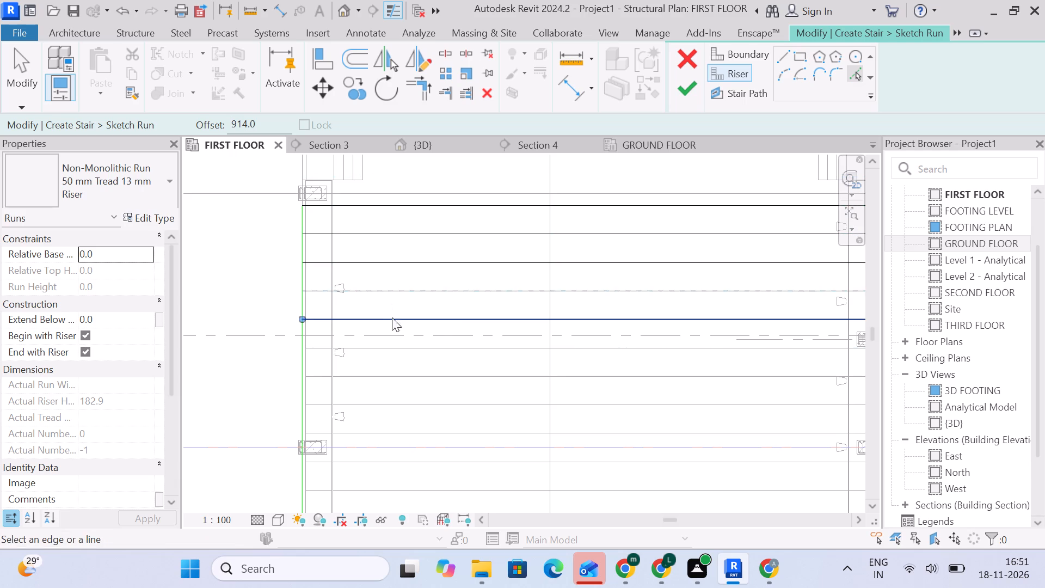
pyautogui.click(392, 325)
pyautogui.click(391, 348)
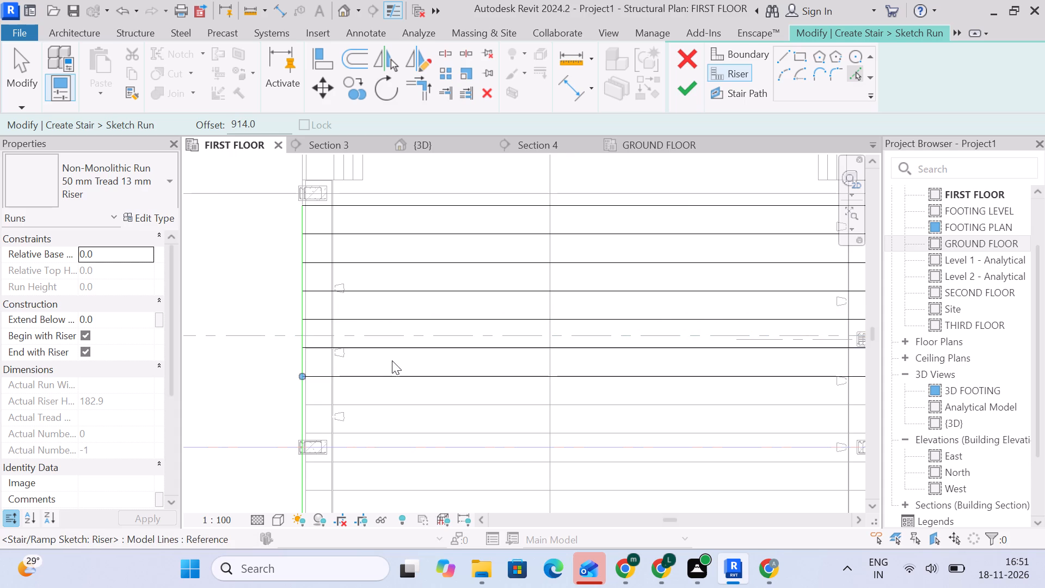
pyautogui.click(393, 381)
# Continue the 914 mm riser offsets southward across grid c, adding three risers up to the wide tread just south of it.
pyautogui.moveTo(396, 381); pyautogui.dragTo(419, 203, button='middle')
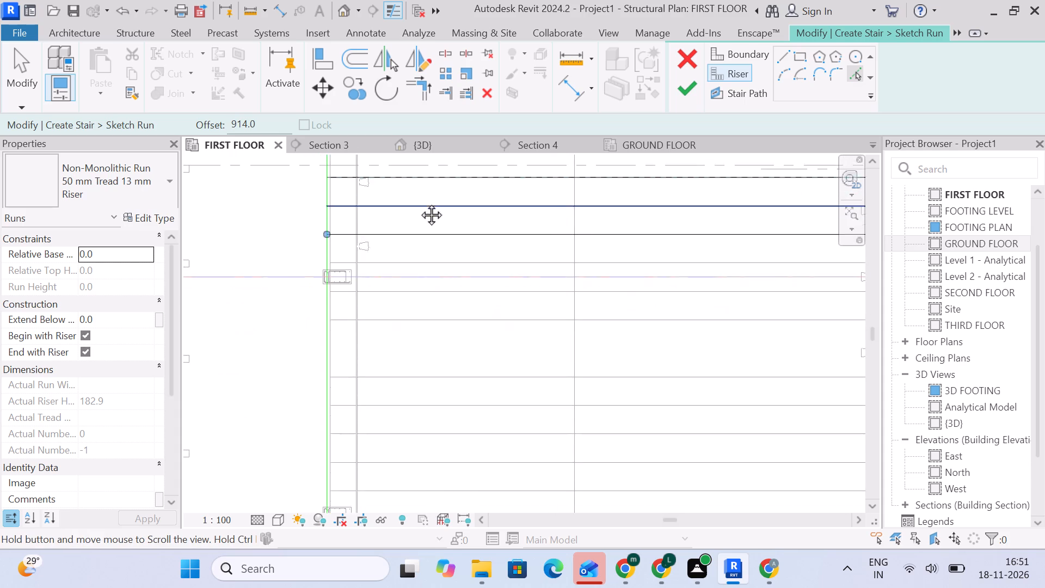
pyautogui.moveTo(419, 203); pyautogui.dragTo(348, 183, button='middle')
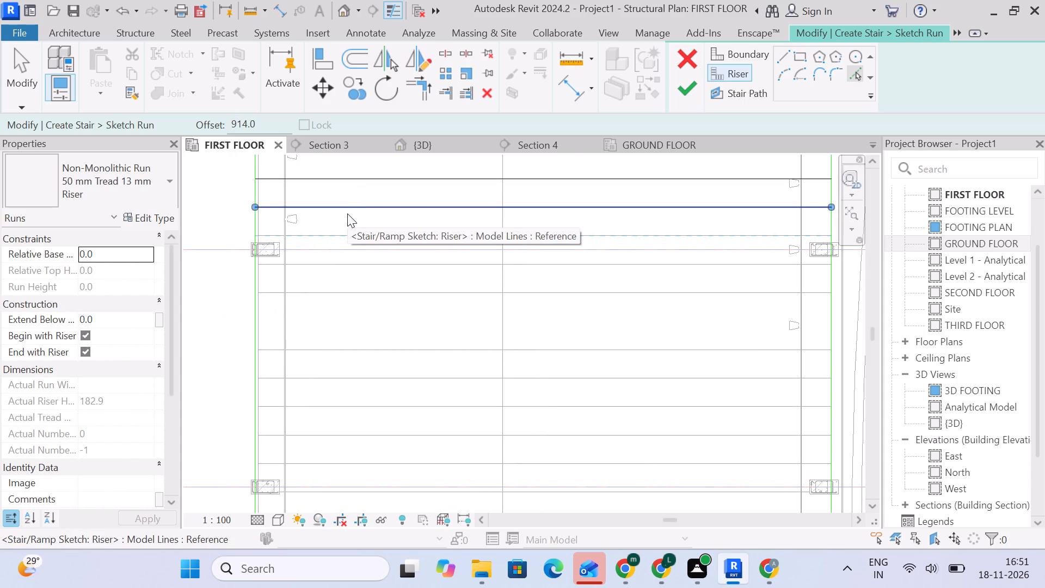
pyautogui.click(347, 213)
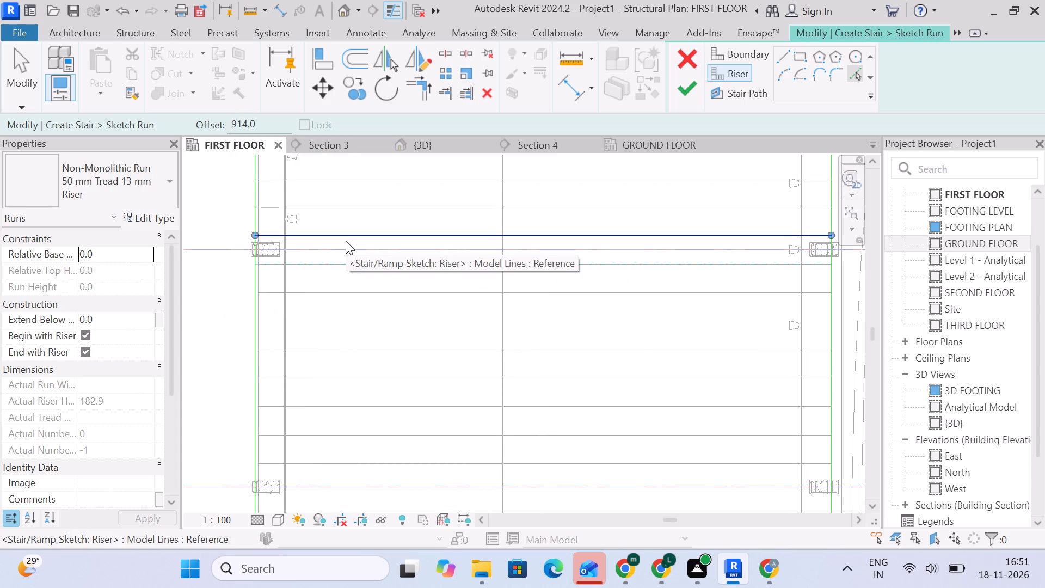
pyautogui.click(346, 241)
pyautogui.click(343, 265)
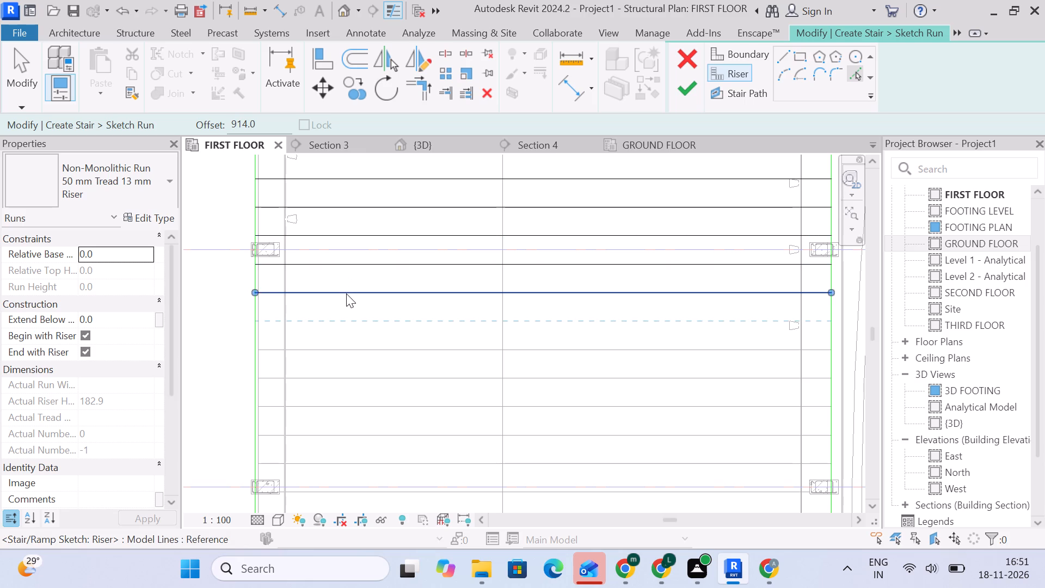
# Offset eight risers at 914 mm southward, starting from the linked step line south of the wide tread and continuing past grid b.
pyautogui.moveTo(365, 323); pyautogui.dragTo(352, 261, button='middle')
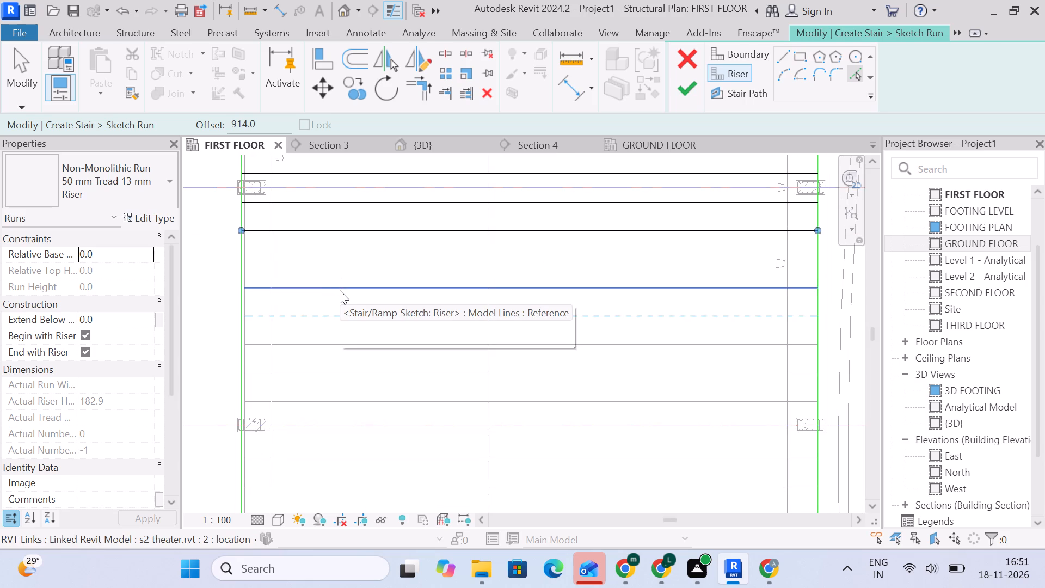
pyautogui.click(340, 290)
pyautogui.click(340, 320)
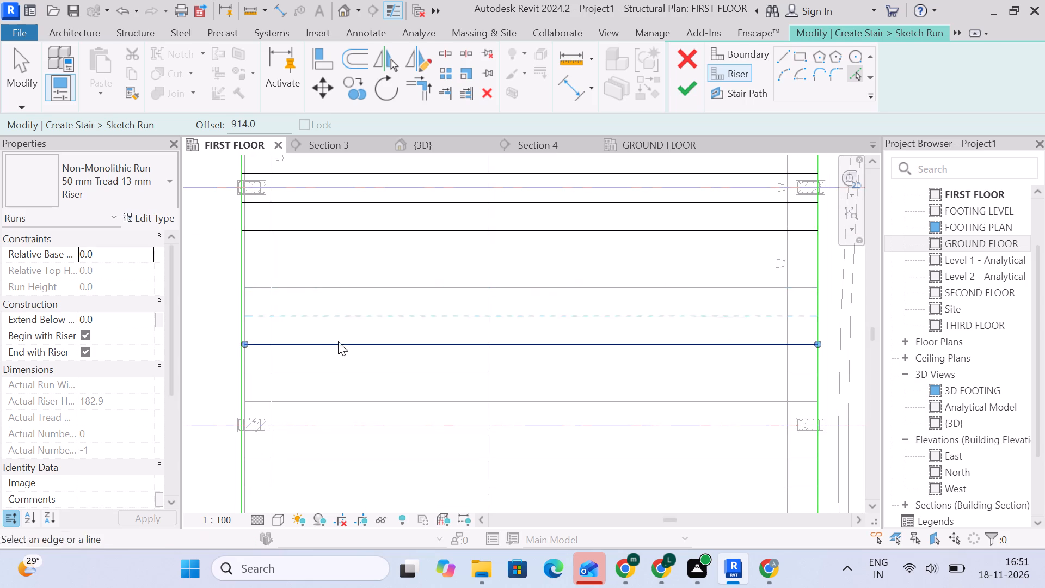
pyautogui.click(337, 347)
pyautogui.moveTo(353, 310); pyautogui.dragTo(338, 189, button='middle')
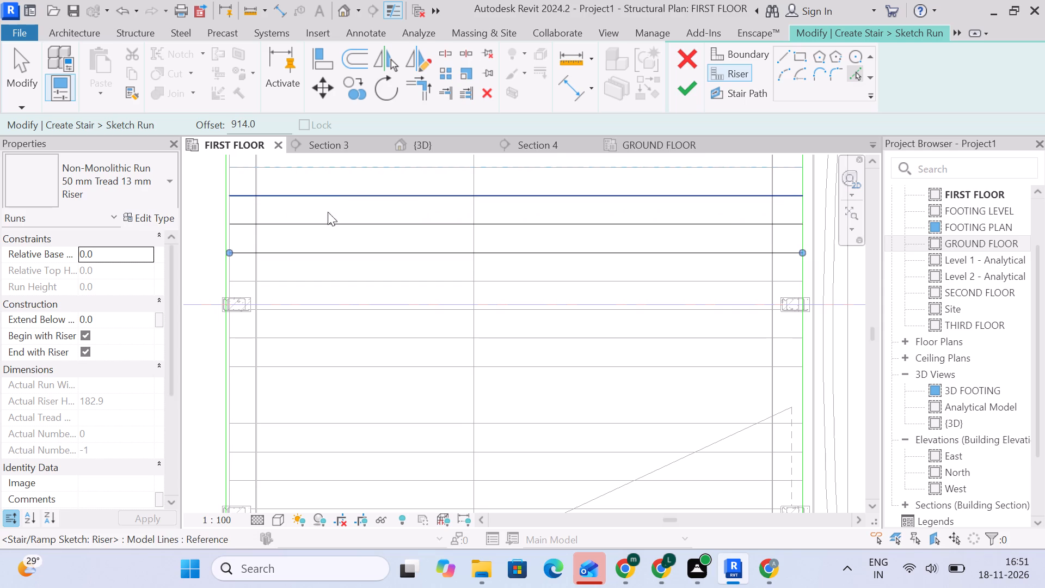
pyautogui.click(321, 256)
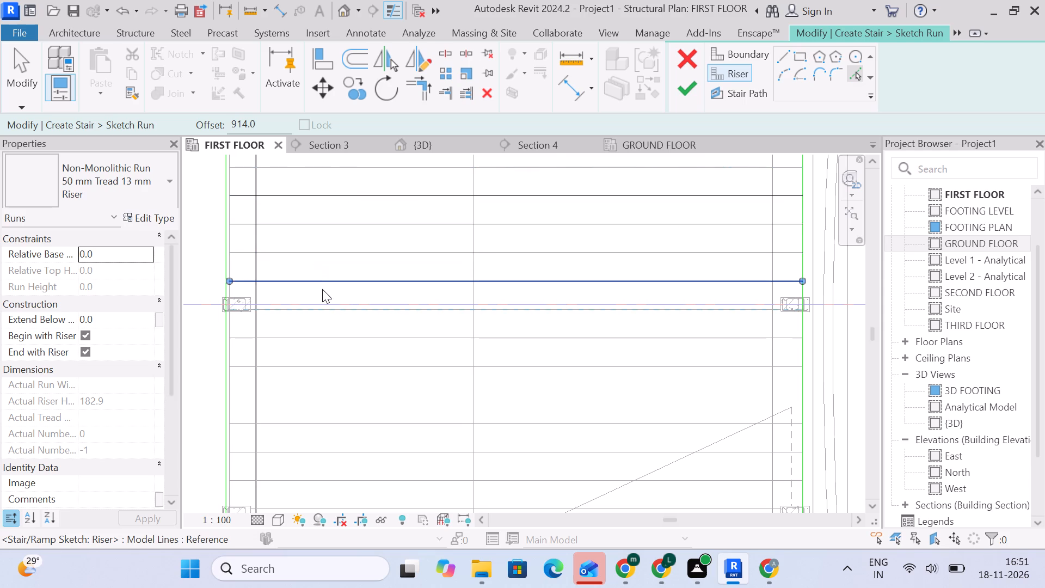
pyautogui.click(328, 283)
pyautogui.click(327, 313)
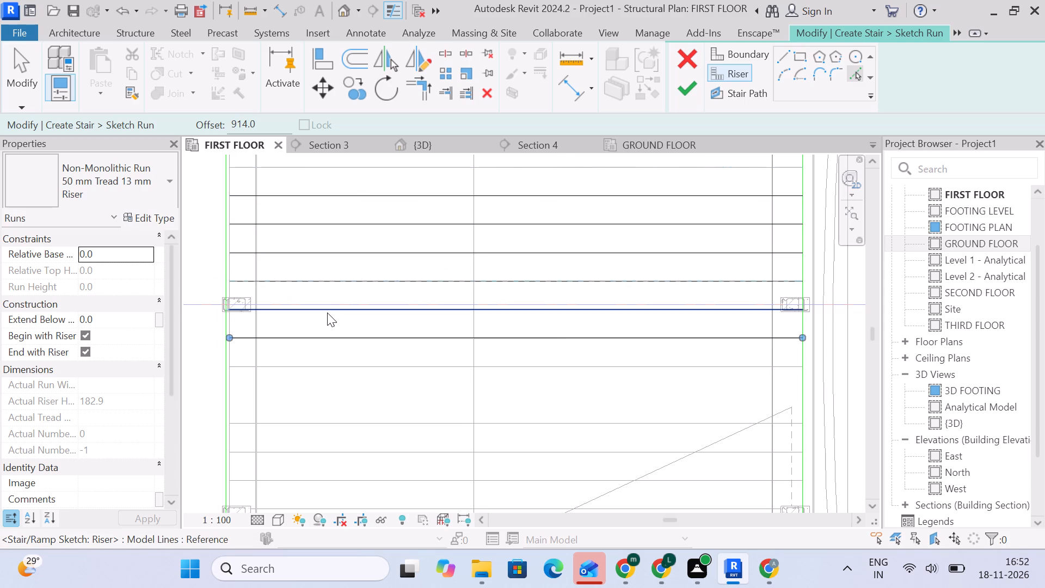
pyautogui.click(327, 341)
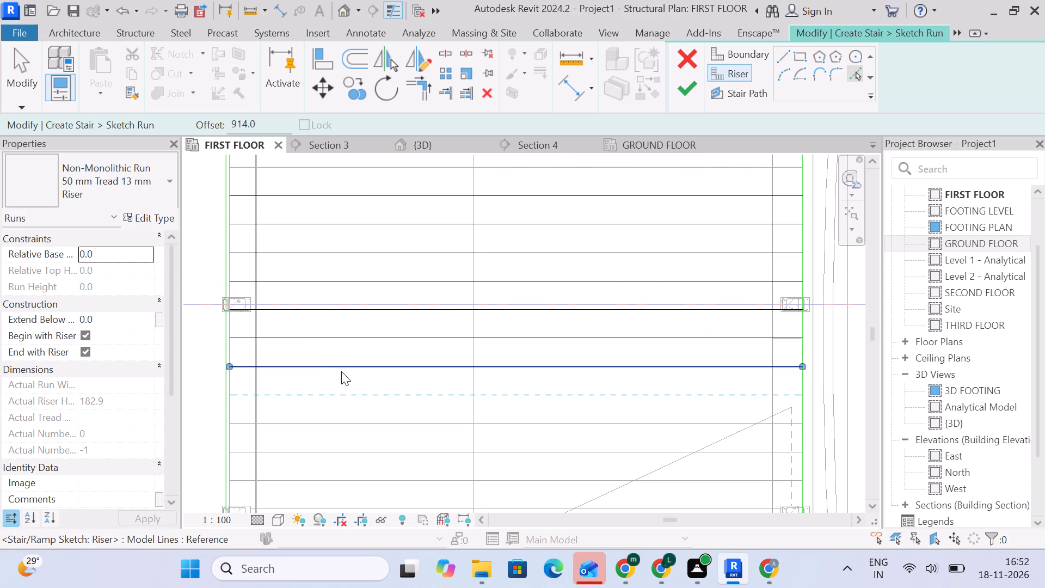
pyautogui.click(342, 371)
# Offset nine more risers at 914 mm, starting from the linked step line between grids b and a, down to the slab's south end.
pyautogui.moveTo(344, 368); pyautogui.dragTo(331, 219, button='middle')
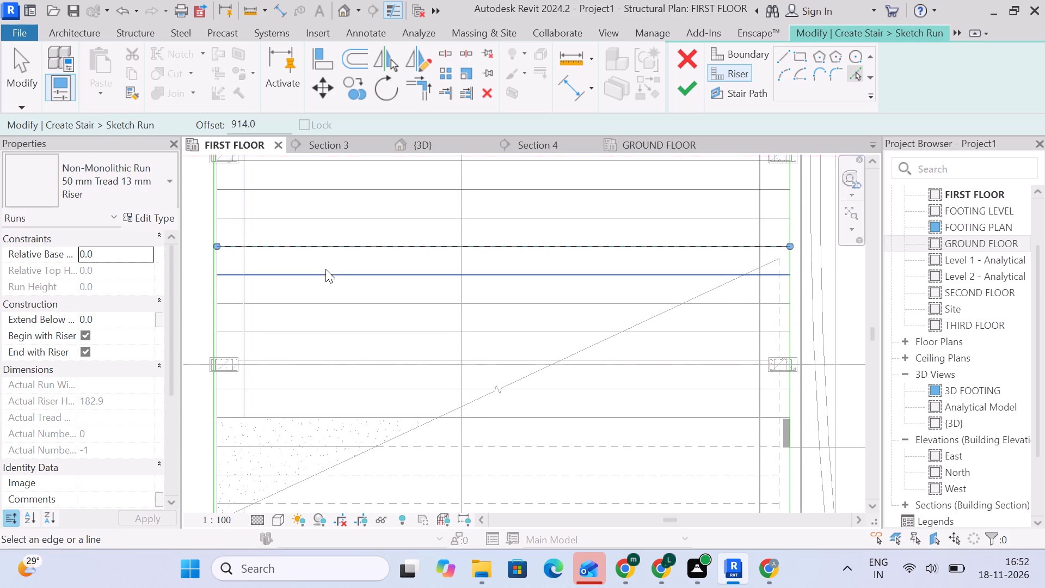
pyautogui.click(328, 279)
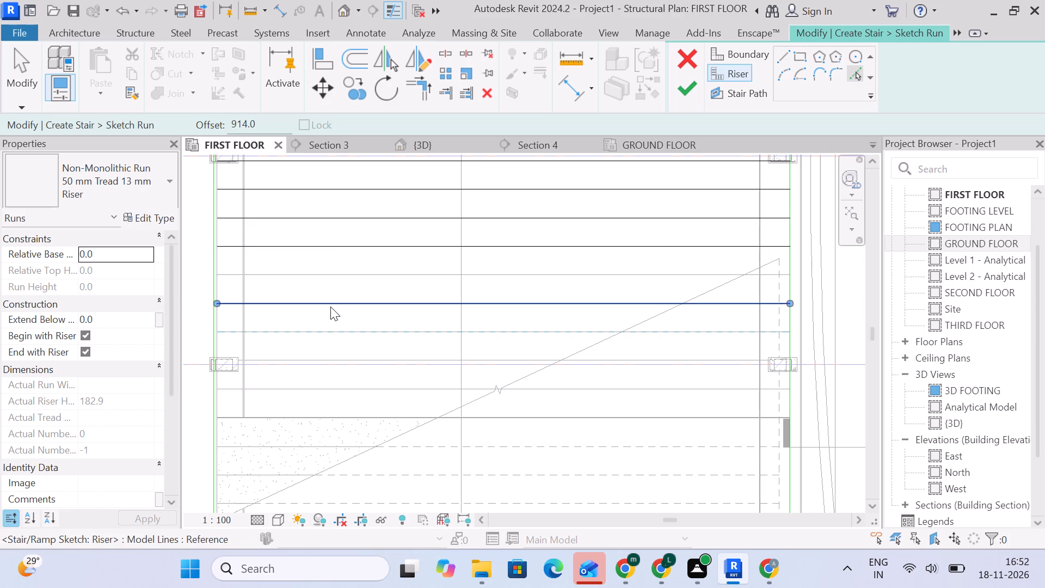
pyautogui.click(330, 307)
pyautogui.click(326, 335)
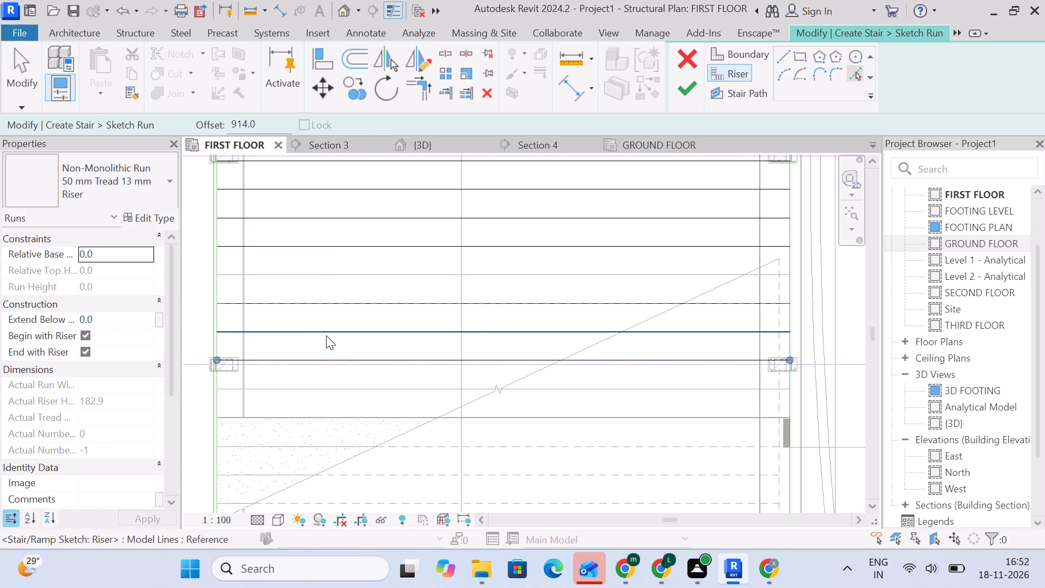
pyautogui.moveTo(330, 334); pyautogui.dragTo(276, 188, button='middle')
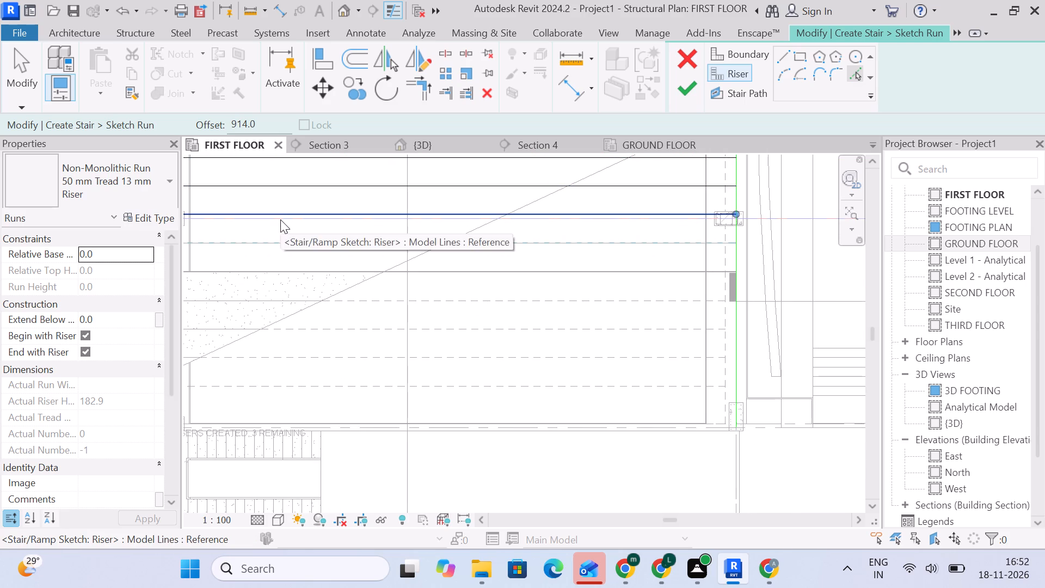
pyautogui.click(280, 219)
pyautogui.click(284, 246)
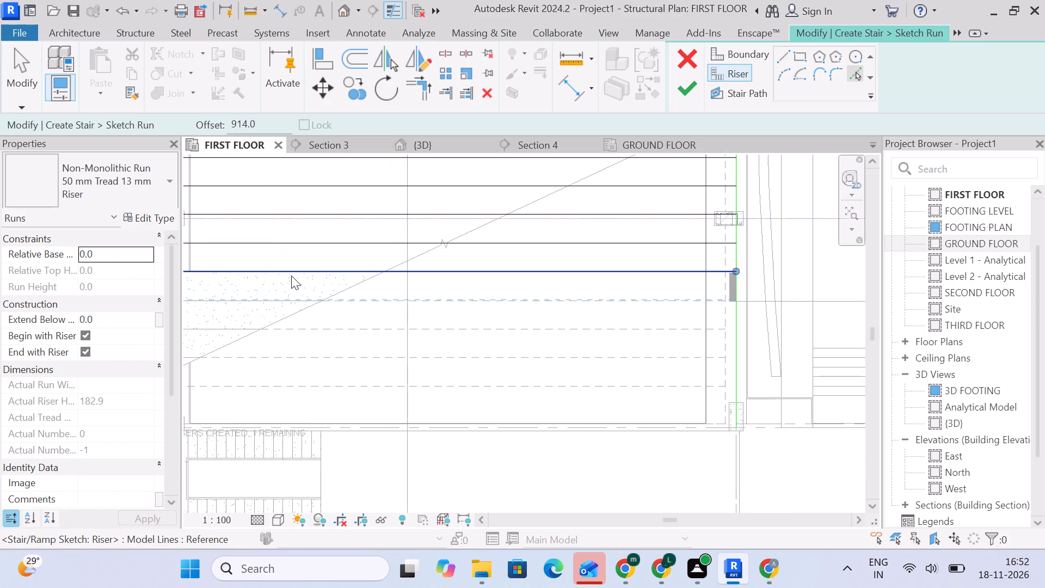
pyautogui.click(291, 275)
pyautogui.moveTo(303, 271); pyautogui.dragTo(321, 175, button='middle')
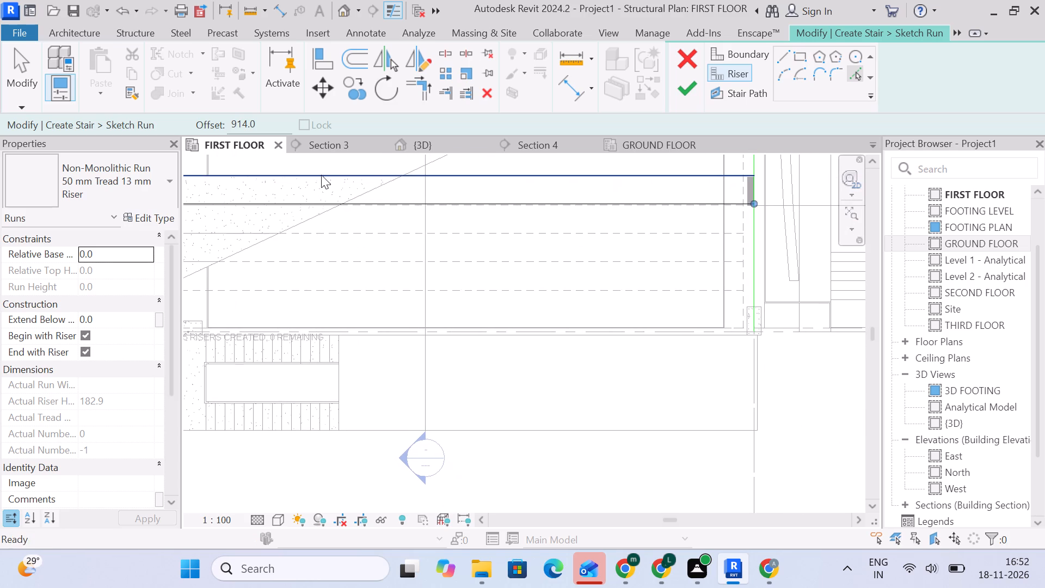
pyautogui.click(311, 207)
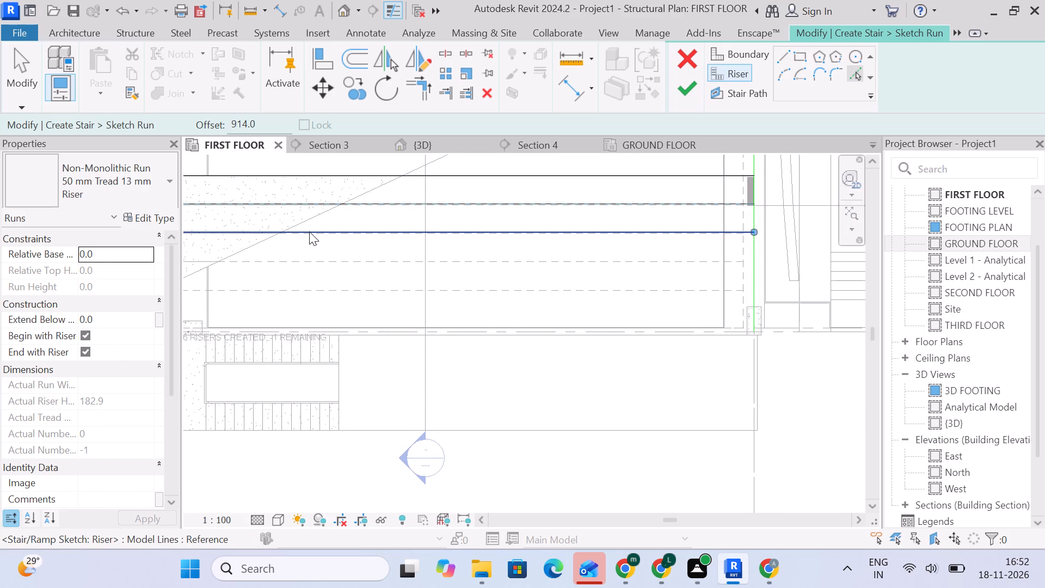
pyautogui.click(308, 235)
pyautogui.click(302, 266)
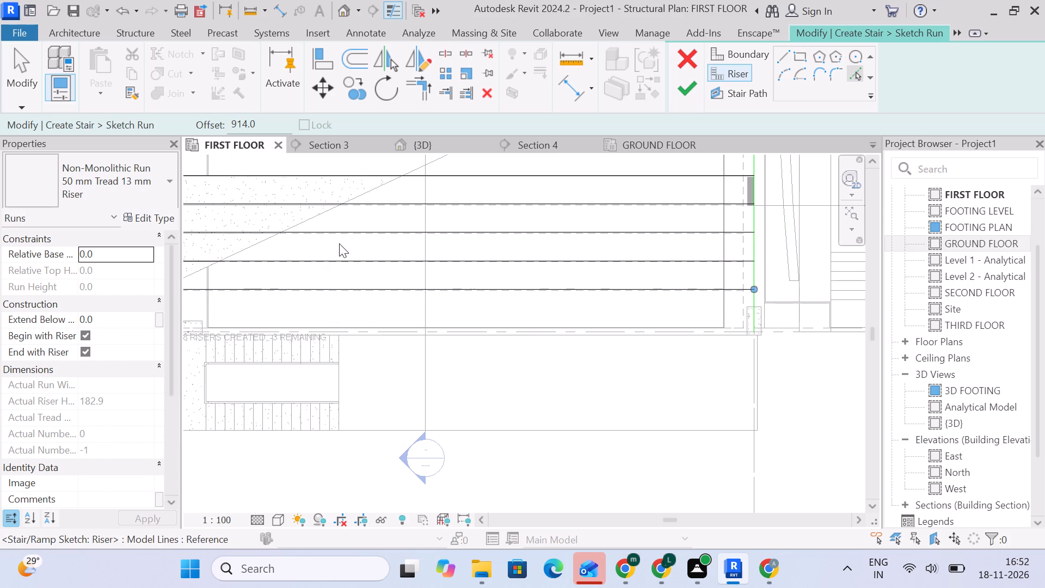
# Add the missing riser south of grid c by offsetting the last riser above the wide tread 1829 mm southward.
pyautogui.moveTo(273, 122); pyautogui.dragTo(222, 131)
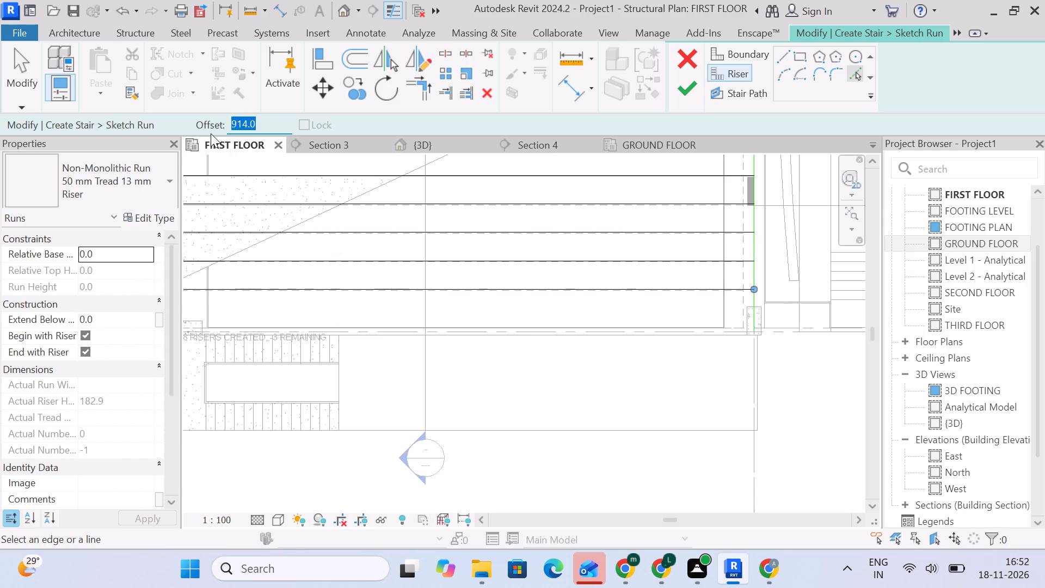
pyautogui.write('18')
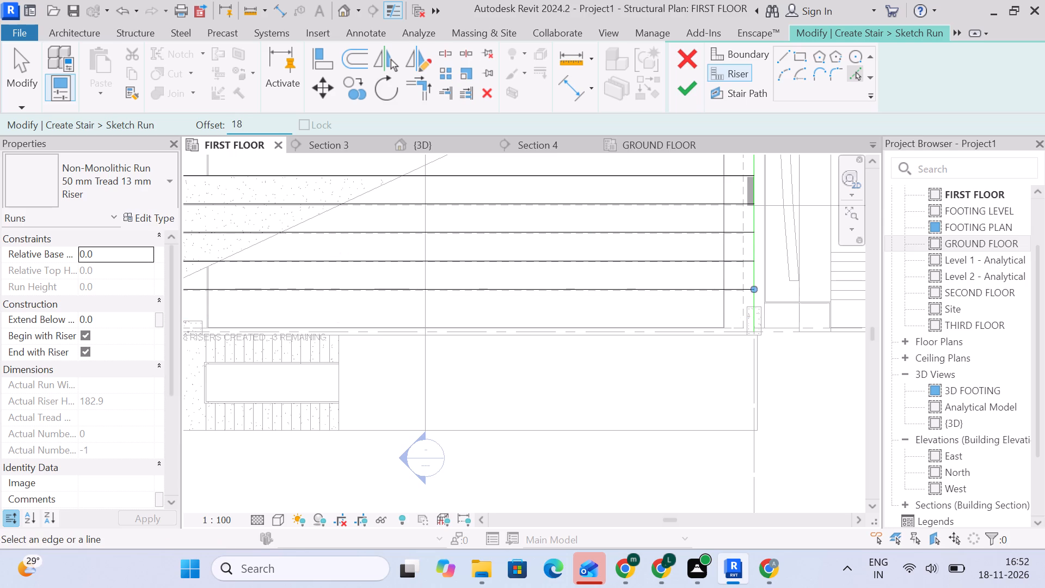
pyautogui.press('2')
pyautogui.press('9')
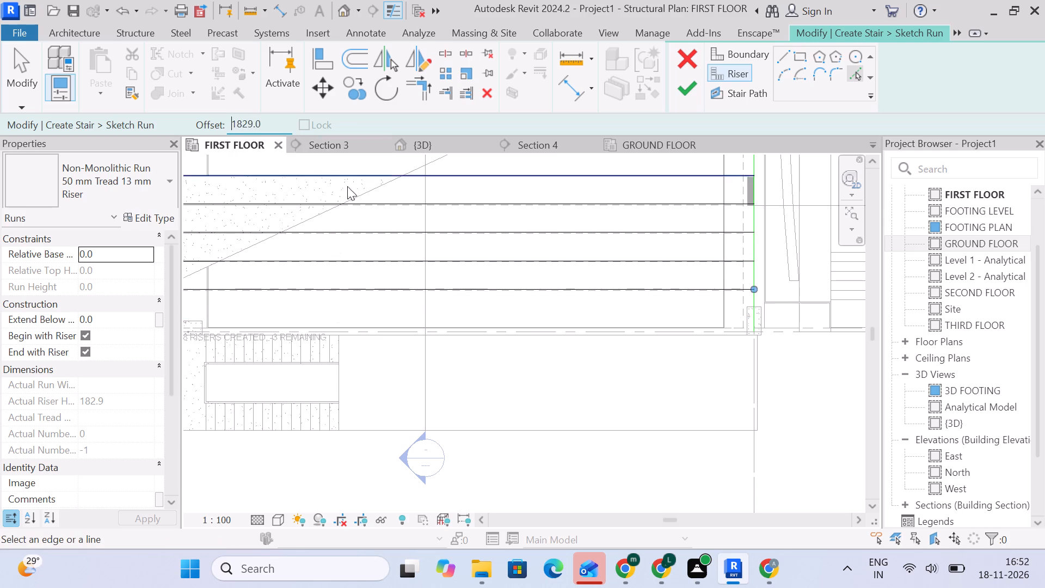
pyautogui.scroll(-3, 362, 210)
pyautogui.moveTo(359, 204); pyautogui.dragTo(445, 521, button='middle')
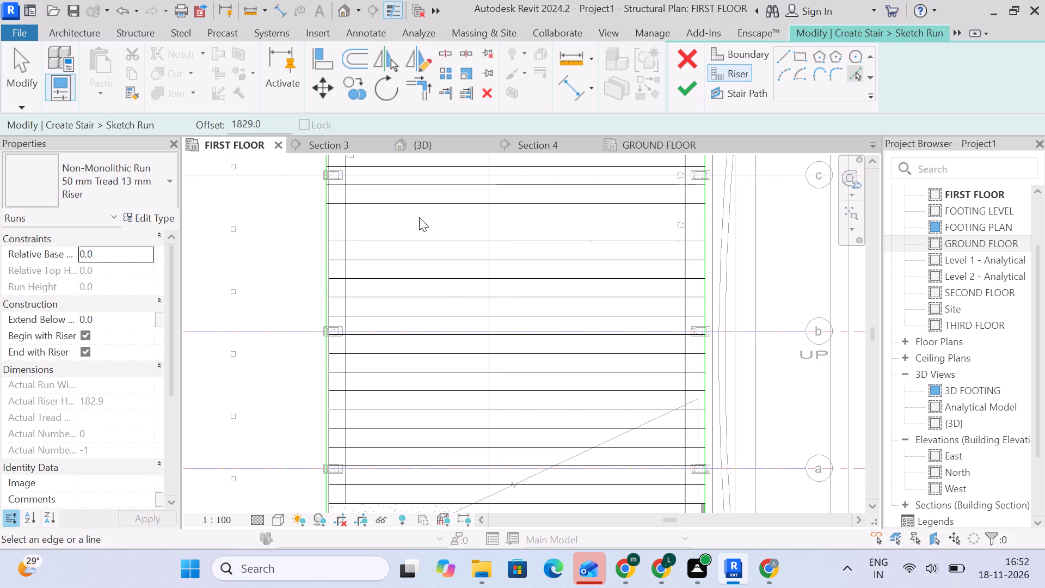
pyautogui.scroll(5, 415, 206)
pyautogui.click(411, 208)
# Draw the closing riser at zero offset along the slab's south end, spanning between the endpoints of the two boundary lines.
pyautogui.scroll(-7, 454, 323)
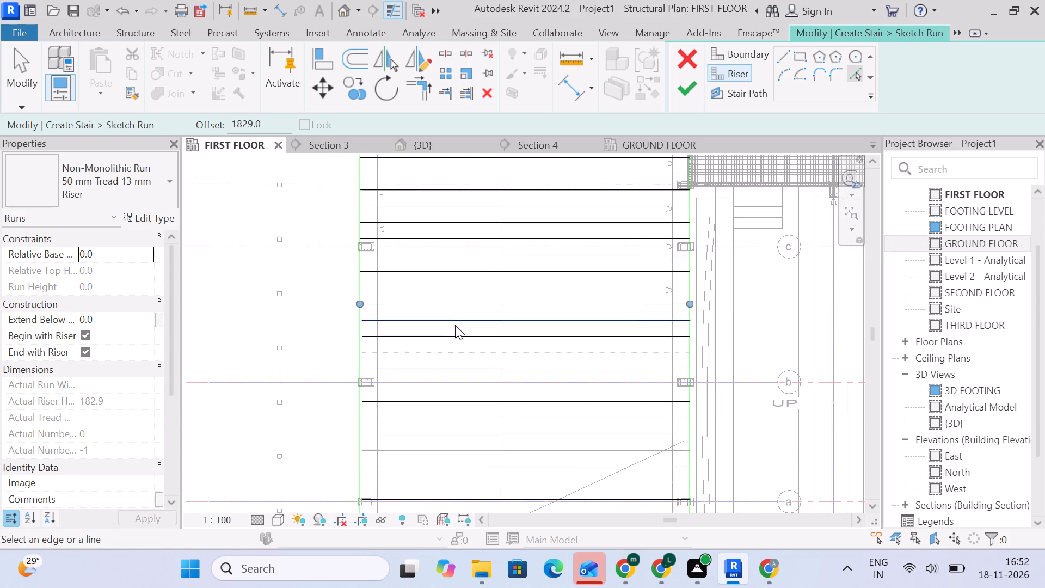
pyautogui.scroll(-4, 455, 325)
pyautogui.moveTo(468, 334); pyautogui.dragTo(386, 193, button='middle')
pyautogui.moveTo(265, 125); pyautogui.dragTo(156, 127)
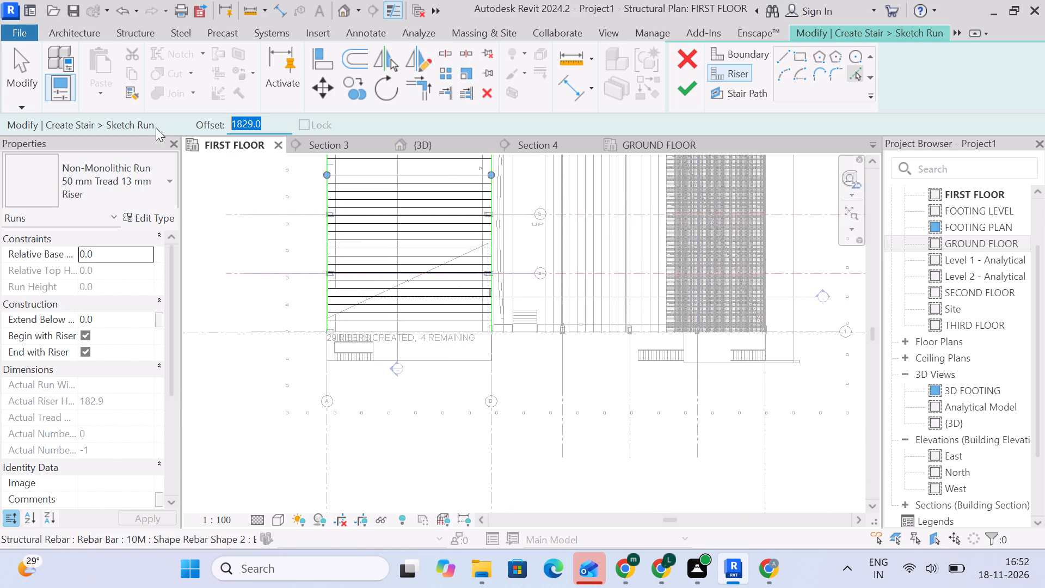
pyautogui.press('0')
pyautogui.press('Return')
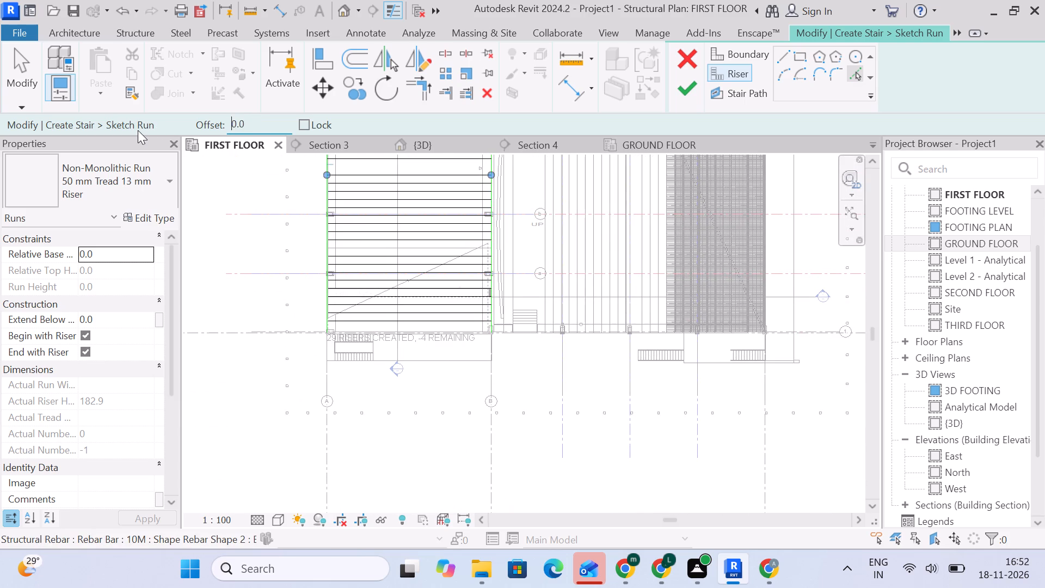
pyautogui.scroll(7, 417, 315)
pyautogui.moveTo(430, 346); pyautogui.dragTo(441, 265, button='middle')
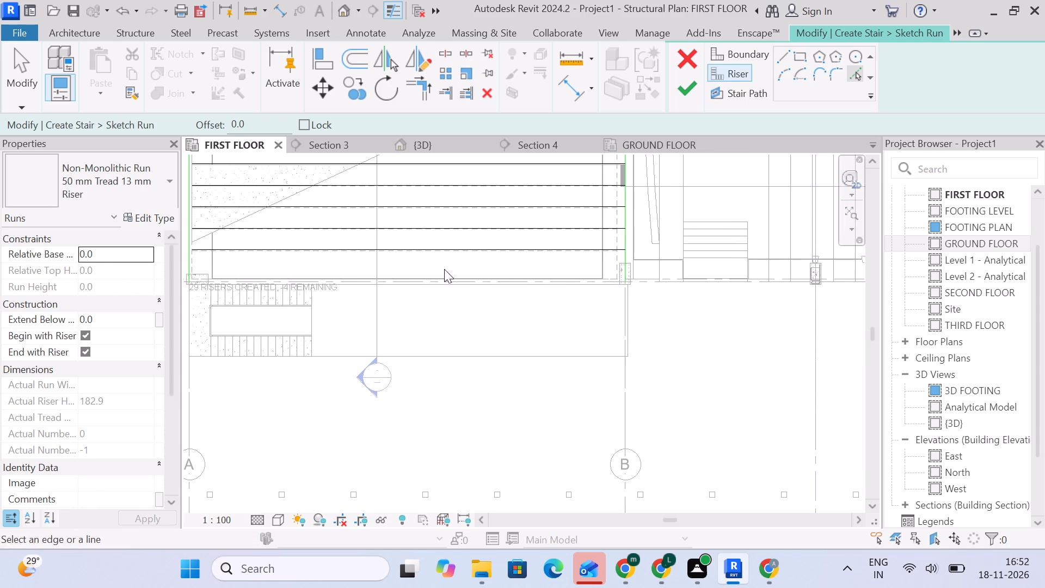
pyautogui.click(789, 53)
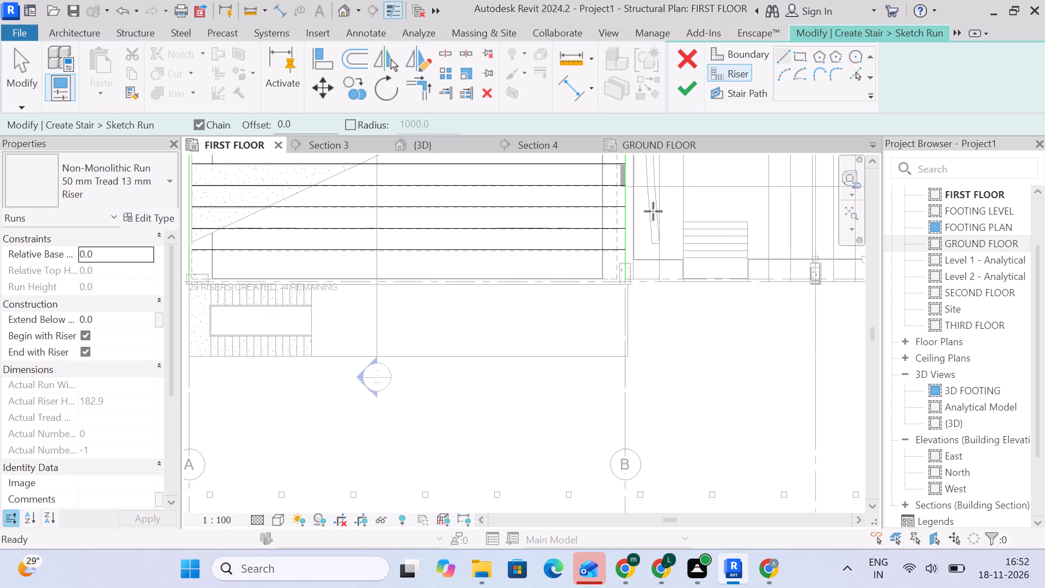
pyautogui.scroll(9, 618, 295)
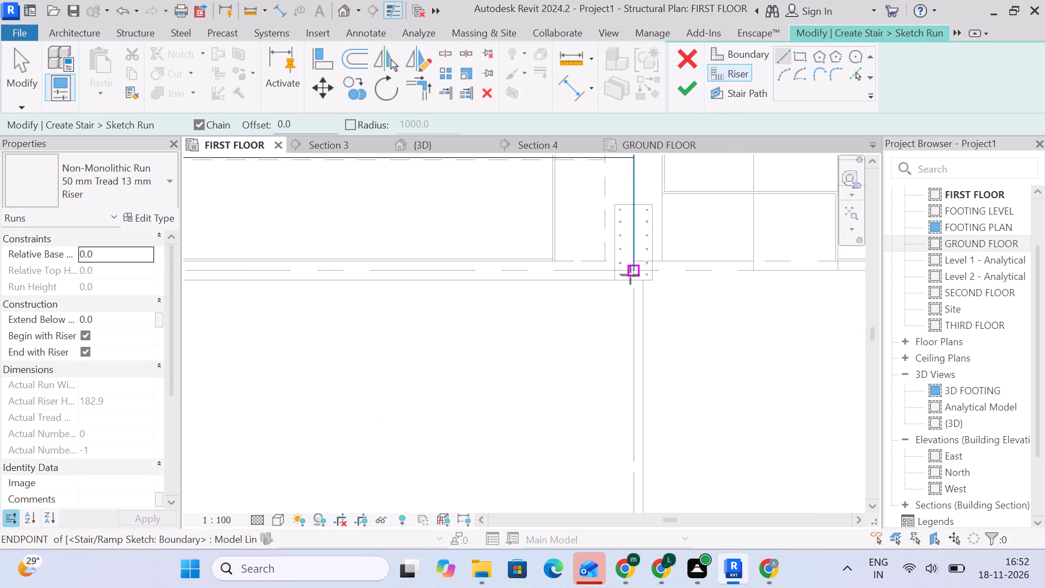
pyautogui.click(632, 271)
pyautogui.scroll(-6, 502, 293)
pyautogui.moveTo(502, 293); pyautogui.dragTo(768, 307, button='middle')
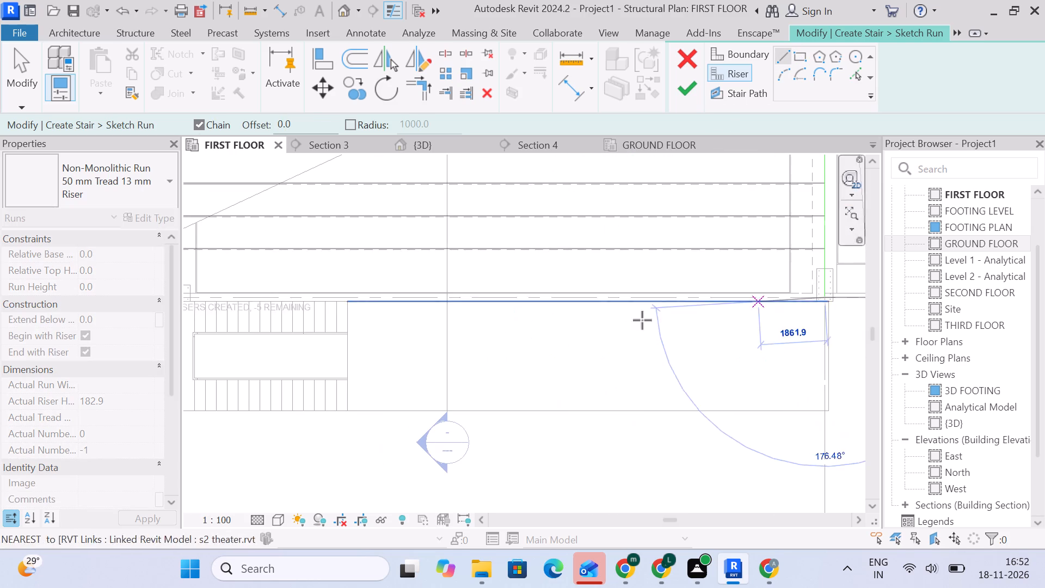
pyautogui.scroll(-4, 472, 322)
pyautogui.moveTo(476, 316); pyautogui.dragTo(838, 315, button='middle')
pyautogui.scroll(5, 719, 305)
pyautogui.scroll(8, 649, 305)
pyautogui.scroll(4, 531, 303)
pyautogui.click(536, 310)
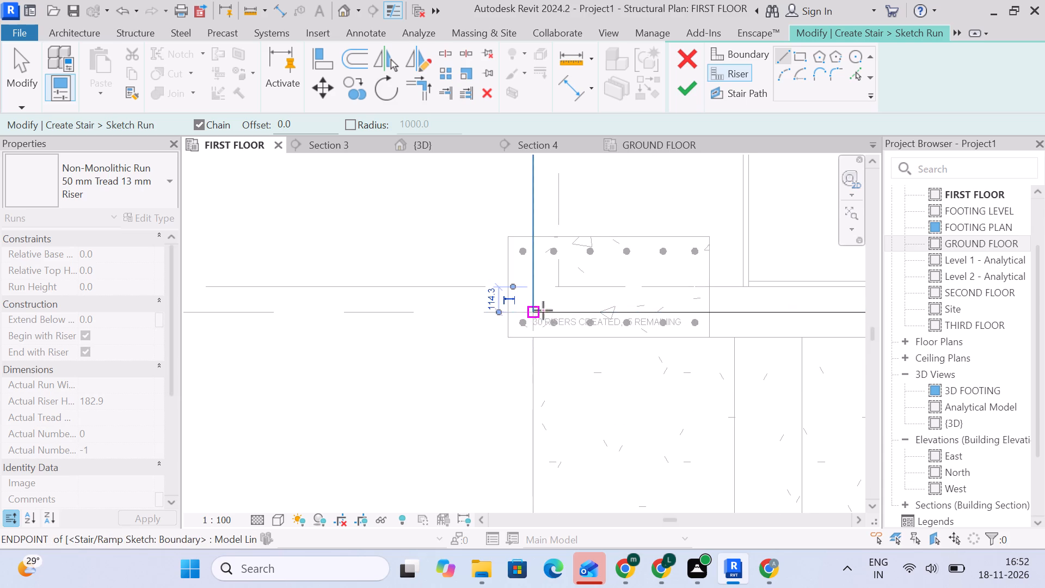
pyautogui.scroll(-5, 563, 337)
pyautogui.moveTo(561, 335); pyautogui.dragTo(417, 311, button='middle')
pyautogui.click(26, 79)
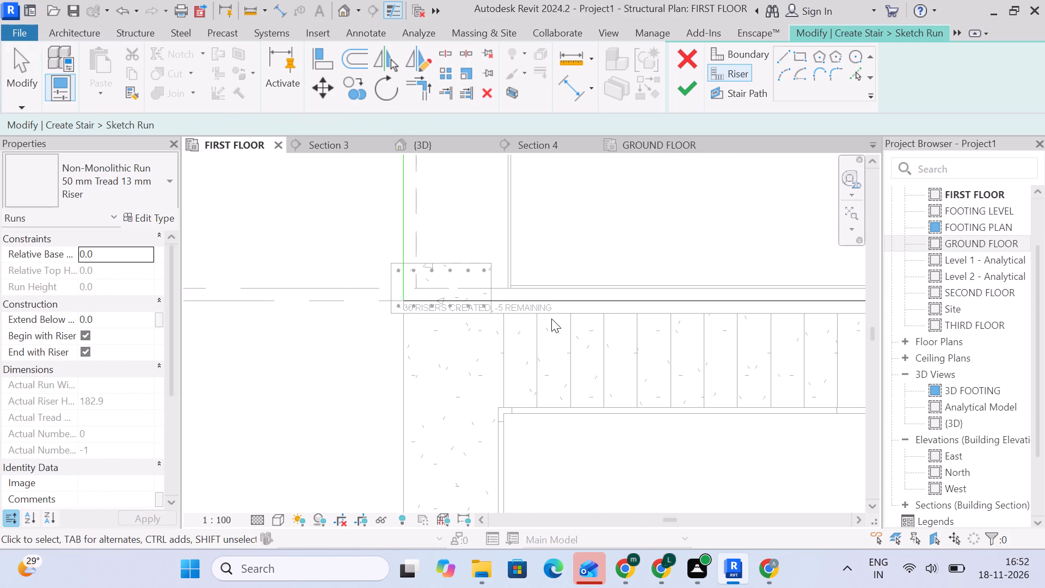
# Draw the stair path straight south near mid-width, from the northernmost riser to the closing south riser, and finish the run sketch.
pyautogui.scroll(-16, 552, 318)
pyautogui.moveTo(607, 274); pyautogui.dragTo(509, 417, button='middle')
pyautogui.moveTo(589, 253); pyautogui.dragTo(563, 340, button='middle')
pyautogui.click(737, 93)
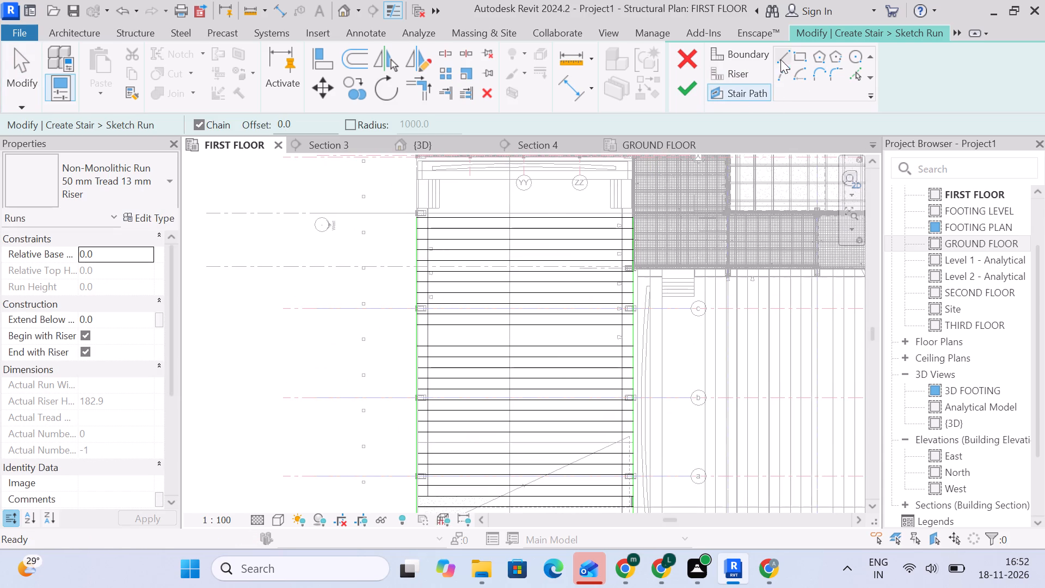
pyautogui.click(785, 55)
pyautogui.scroll(5, 517, 229)
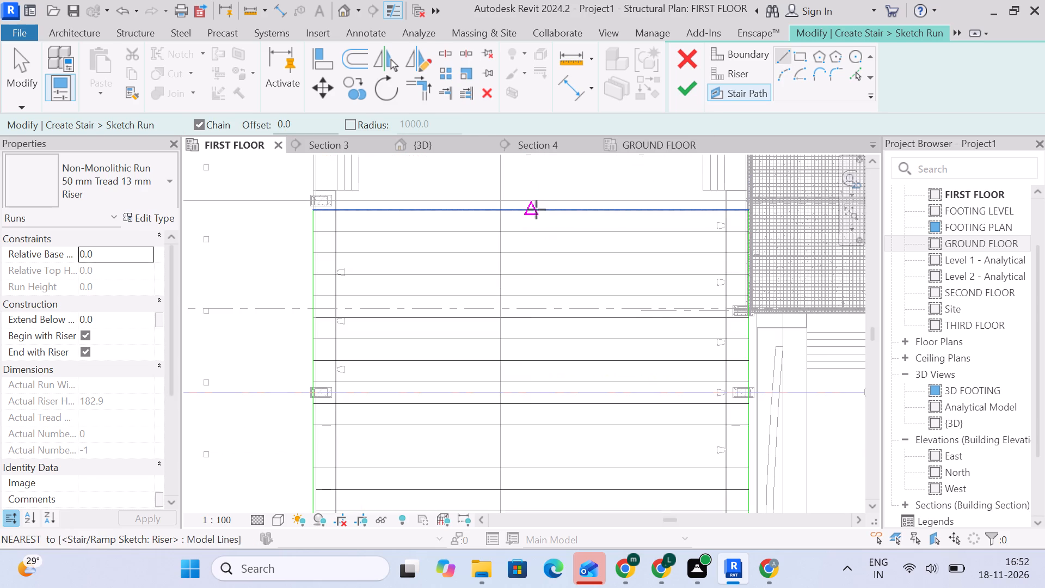
pyautogui.click(533, 210)
pyautogui.scroll(-3, 532, 413)
pyautogui.moveTo(532, 413); pyautogui.dragTo(542, 324, button='middle')
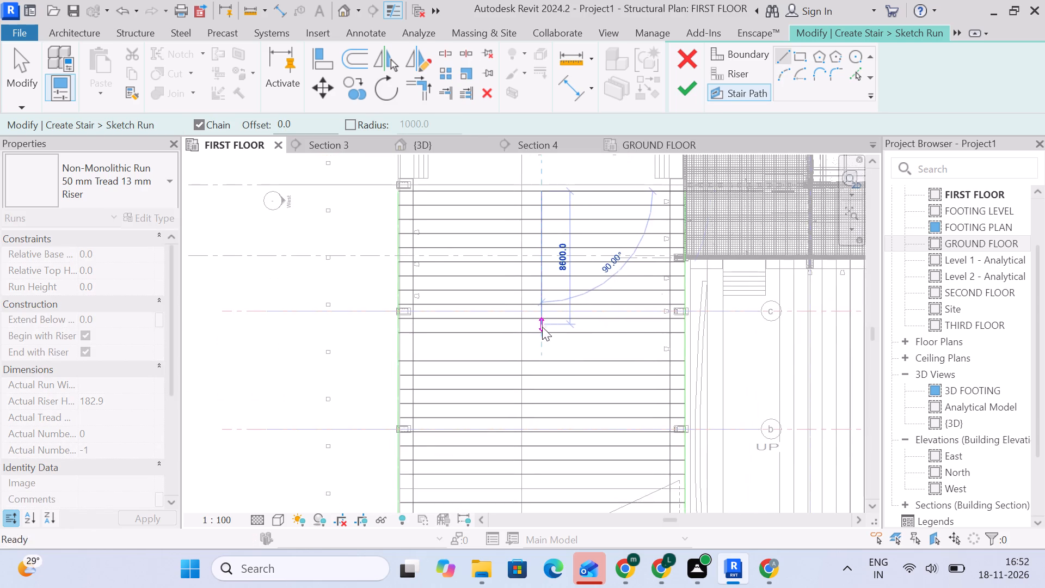
pyautogui.scroll(4, 538, 346)
pyautogui.click(544, 342)
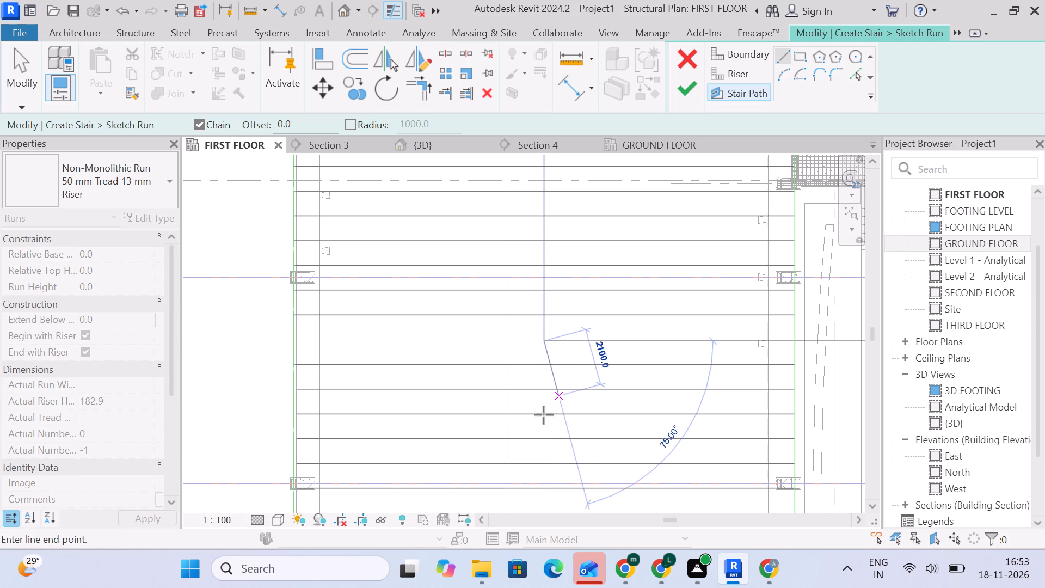
pyautogui.scroll(-3, 546, 387)
pyautogui.moveTo(542, 412); pyautogui.dragTo(541, 285, button='middle')
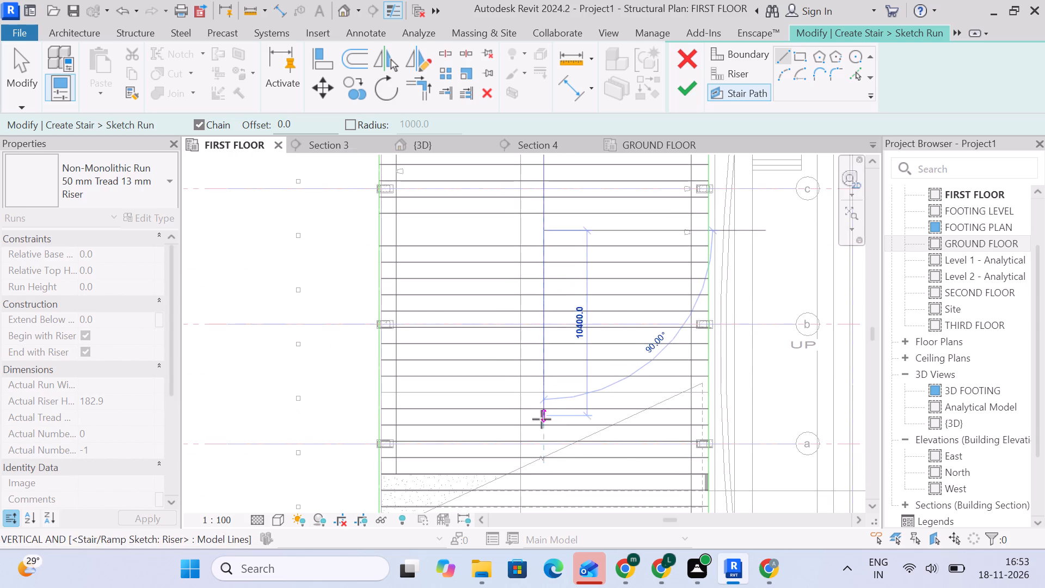
pyautogui.moveTo(542, 419); pyautogui.dragTo(550, 325, button='middle')
pyautogui.scroll(3, 546, 450)
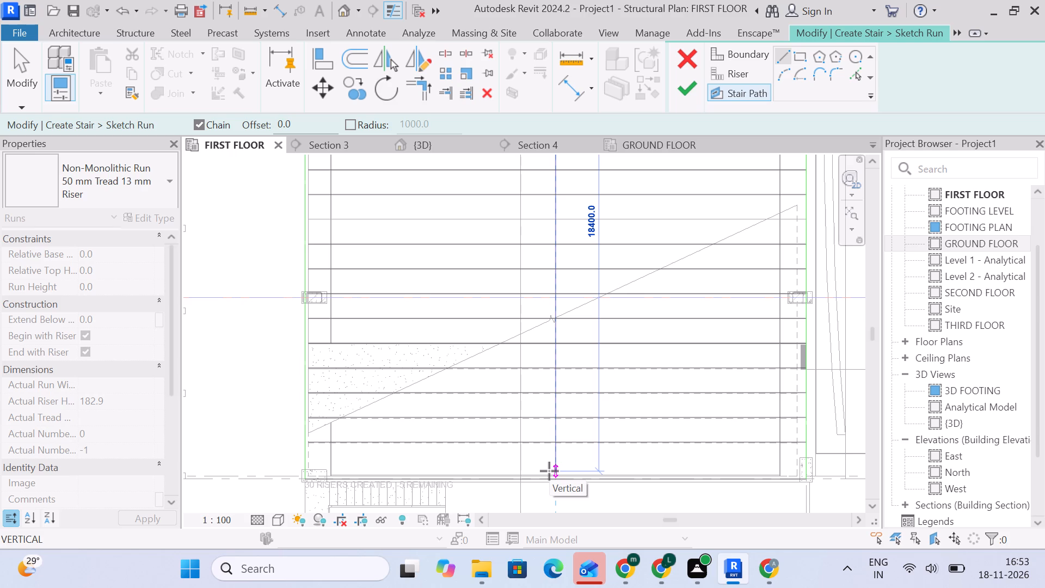
pyautogui.scroll(6, 554, 474)
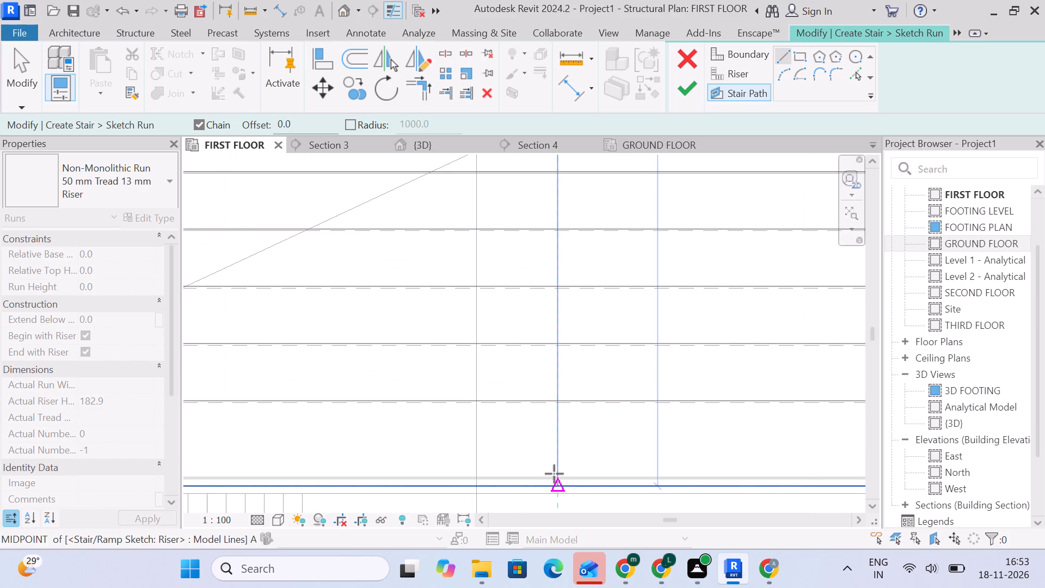
pyautogui.click(558, 488)
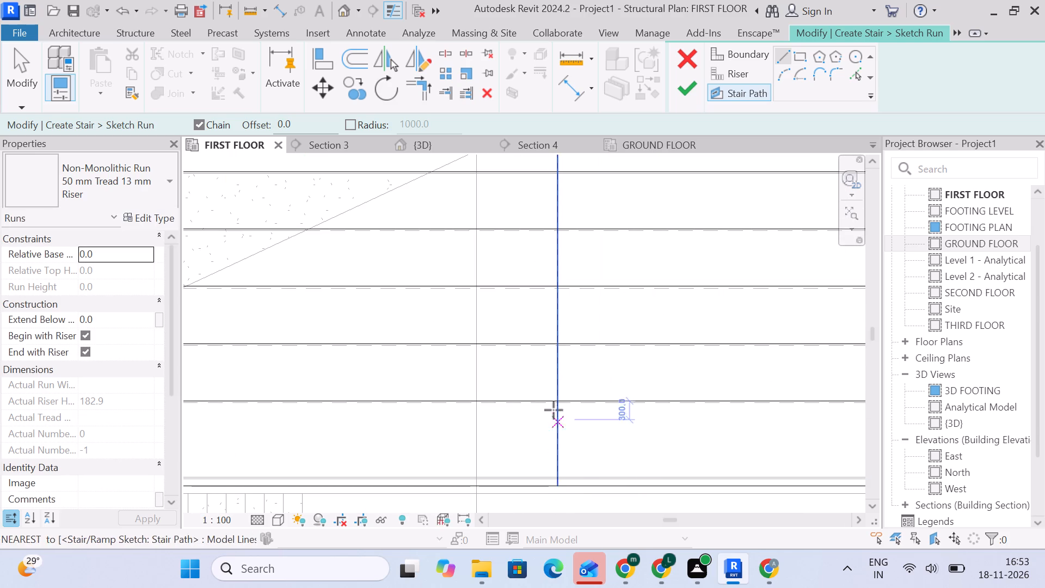
pyautogui.scroll(-5, 557, 405)
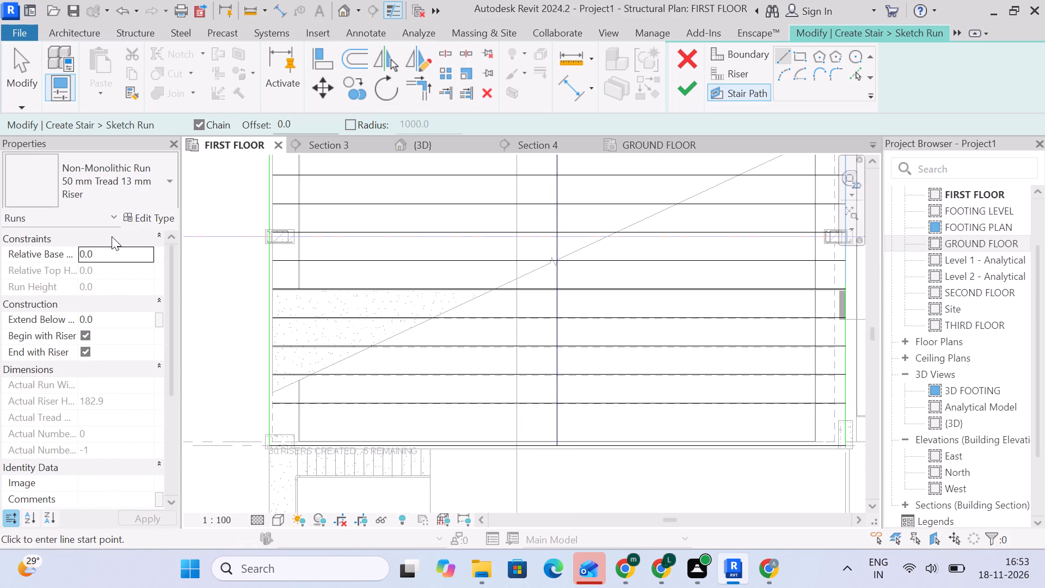
pyautogui.click(26, 69)
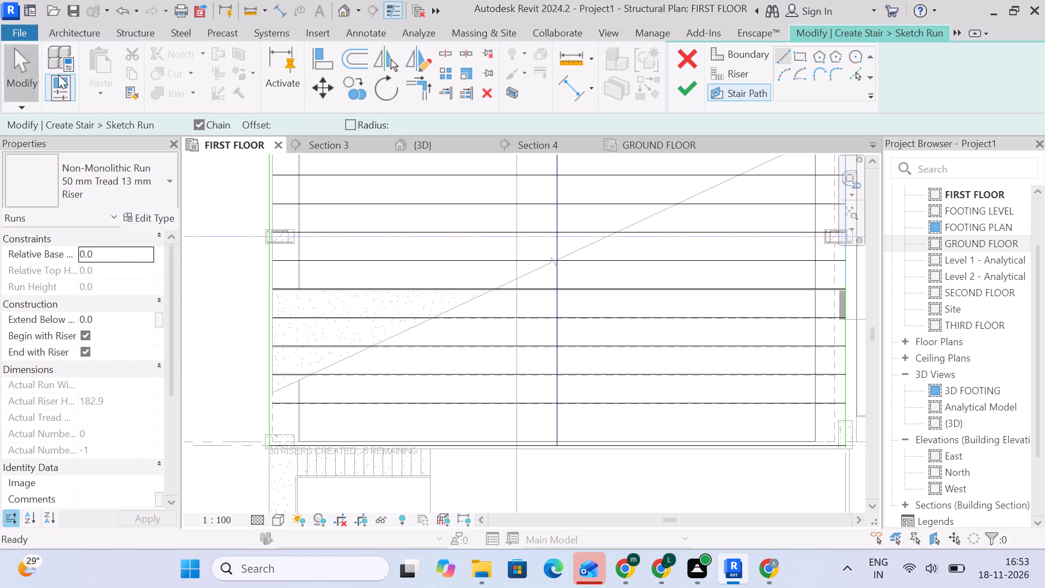
pyautogui.click(685, 90)
# Open Section 4 to compare the new run with the linked theater's stepped slab.
pyautogui.scroll(-3, 680, 295)
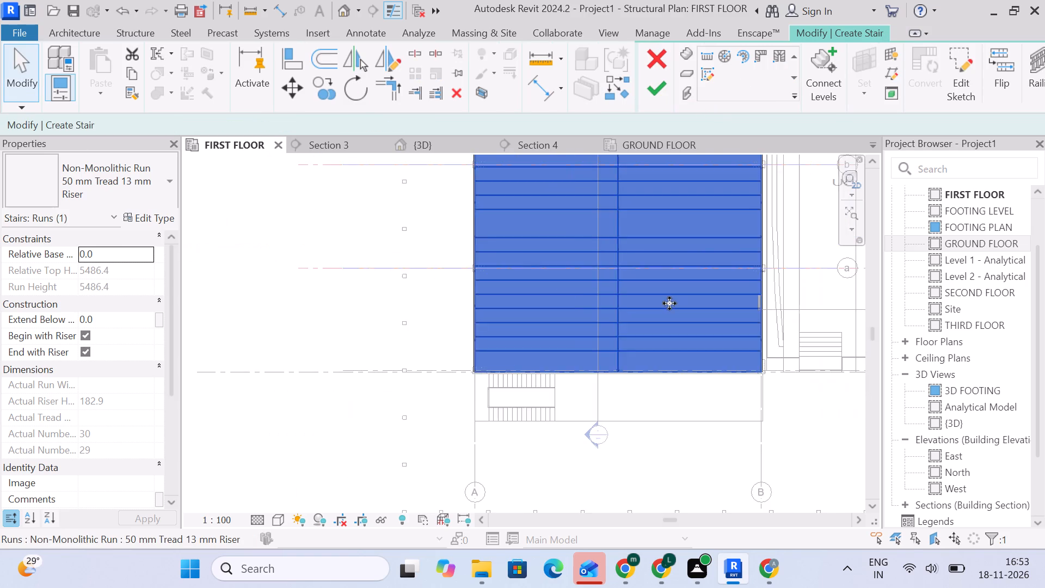
pyautogui.scroll(-6, 669, 303)
pyautogui.moveTo(669, 302); pyautogui.dragTo(634, 352, button='middle')
pyautogui.click(524, 148)
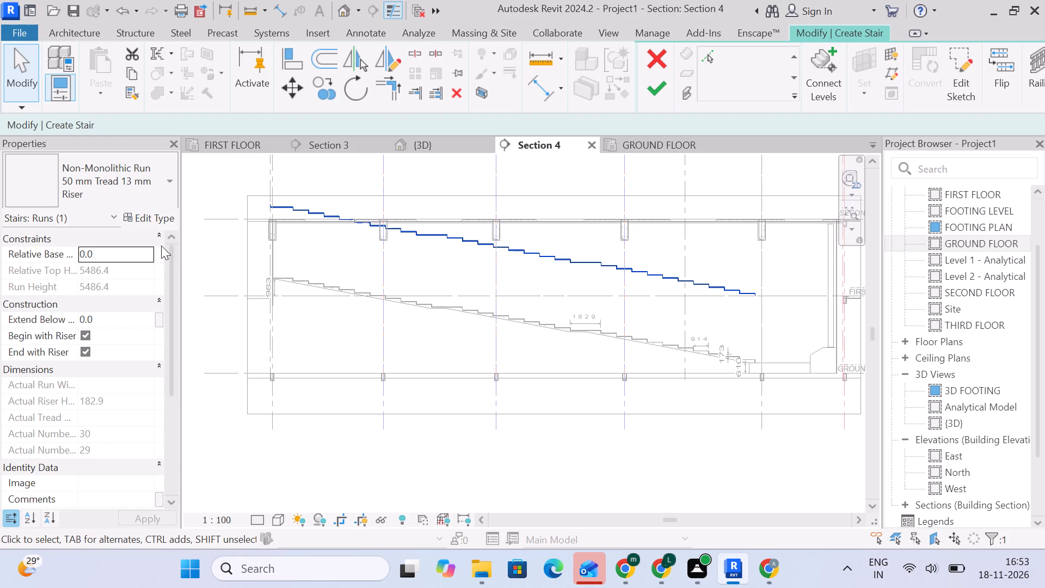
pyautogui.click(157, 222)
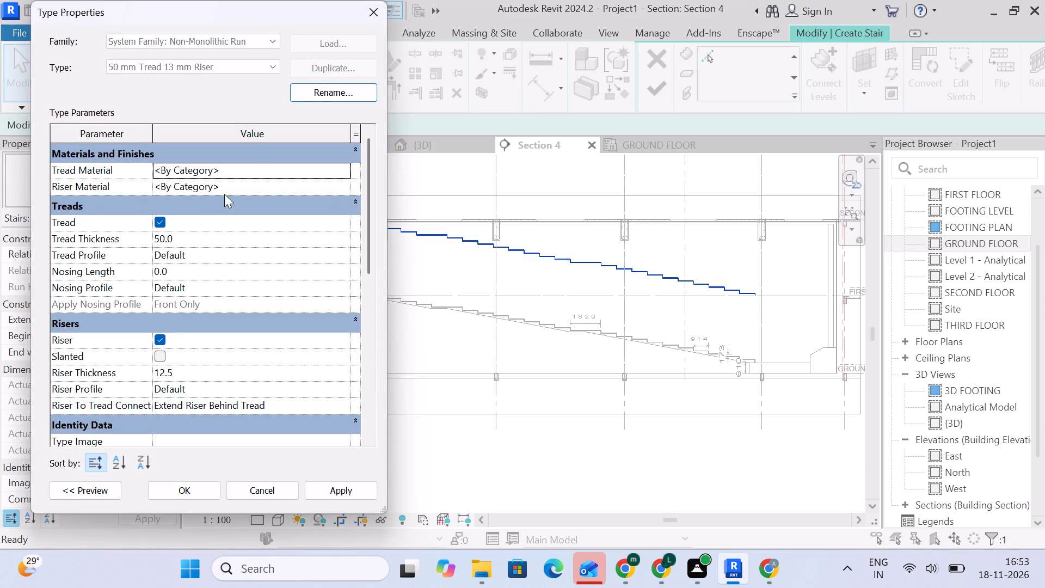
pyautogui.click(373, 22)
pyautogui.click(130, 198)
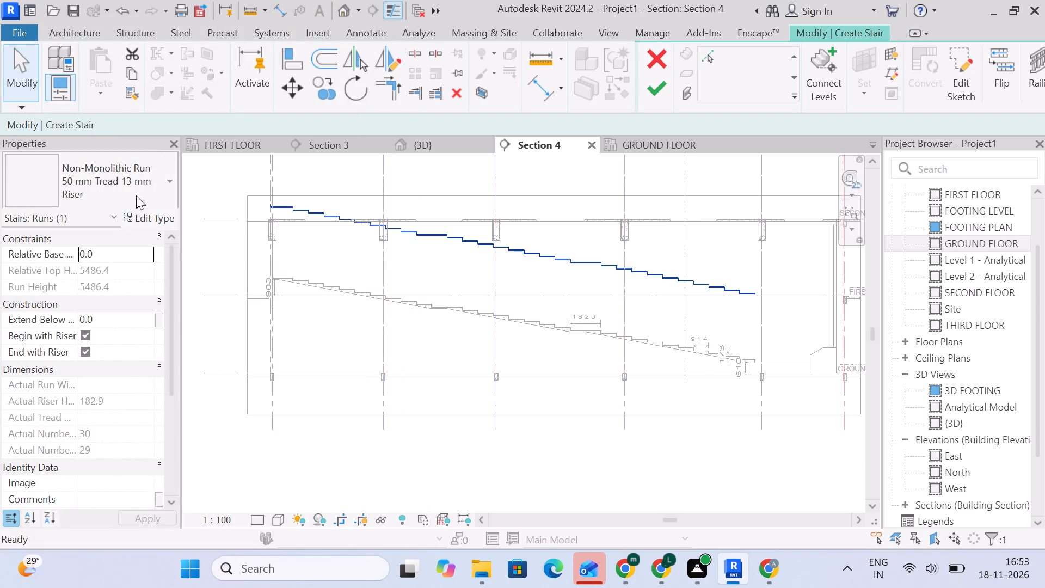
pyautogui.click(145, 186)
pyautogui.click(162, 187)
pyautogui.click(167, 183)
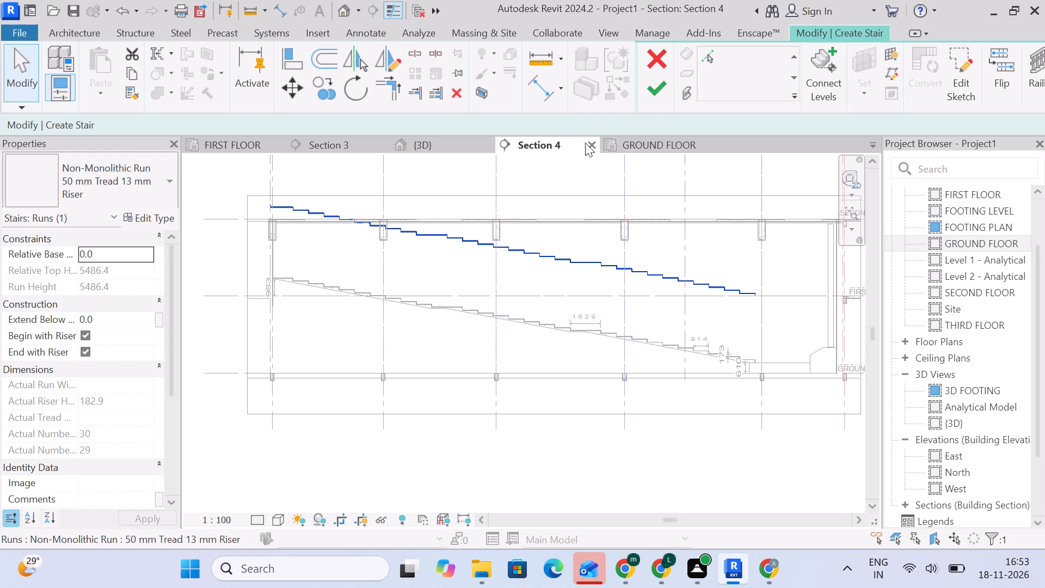
# Finish creating the stair.
pyautogui.click(655, 95)
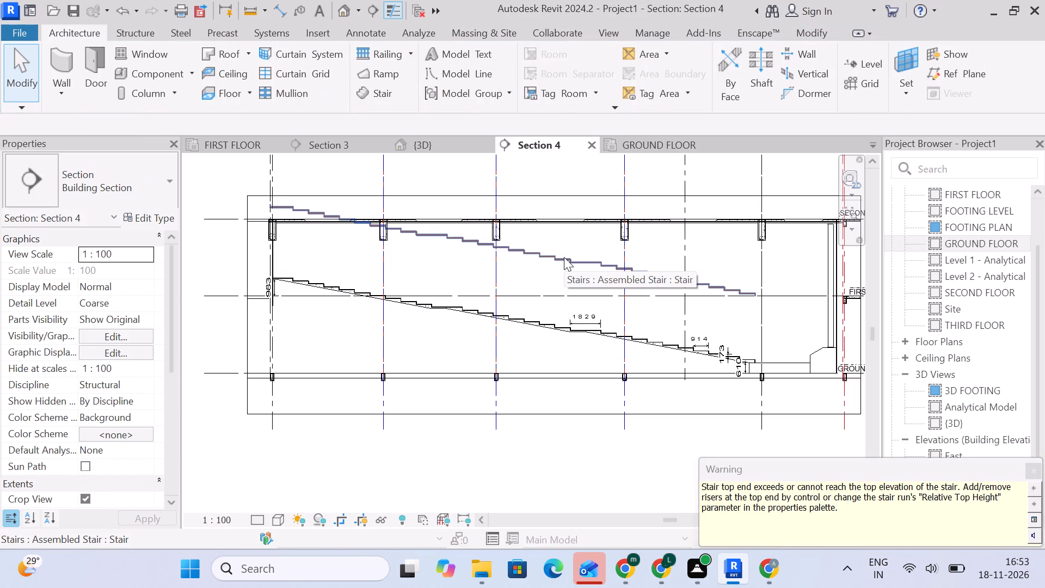
# Set the new stair's base level to GROUND FLOOR and its top level to FIRST FLOOR.
pyautogui.click(453, 243)
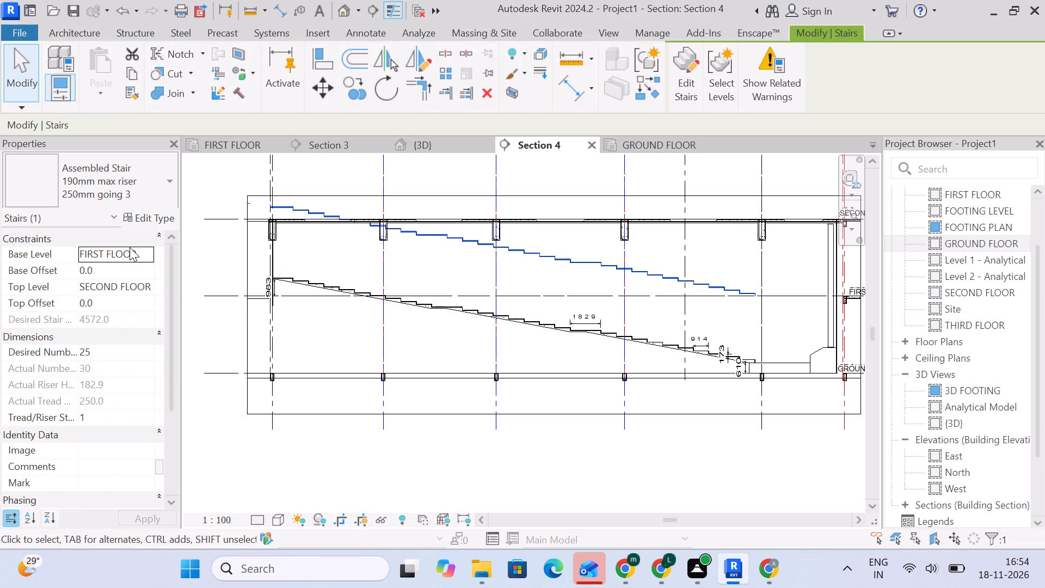
pyautogui.click(153, 252)
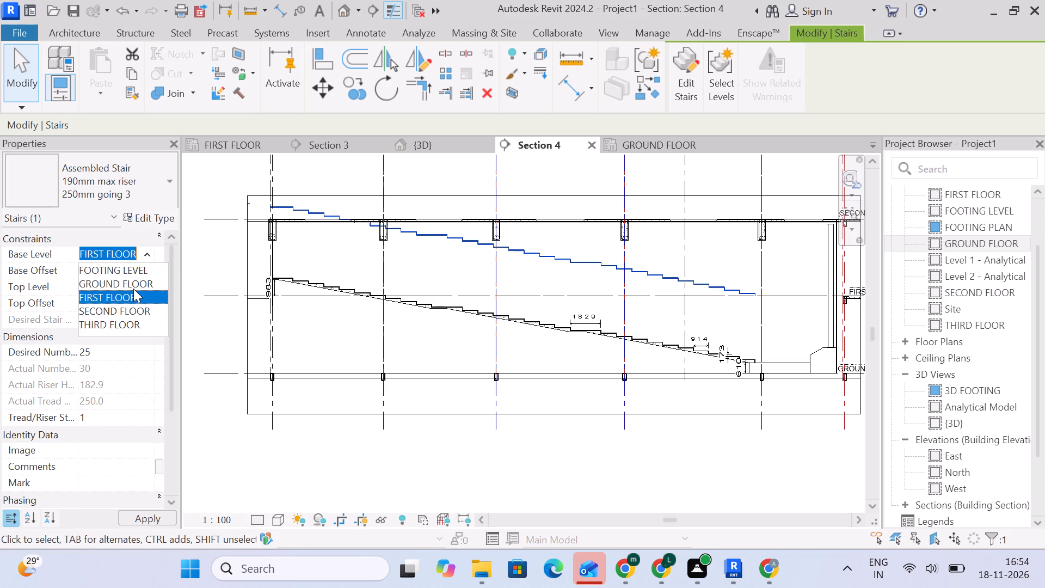
pyautogui.click(119, 281)
pyautogui.click(152, 284)
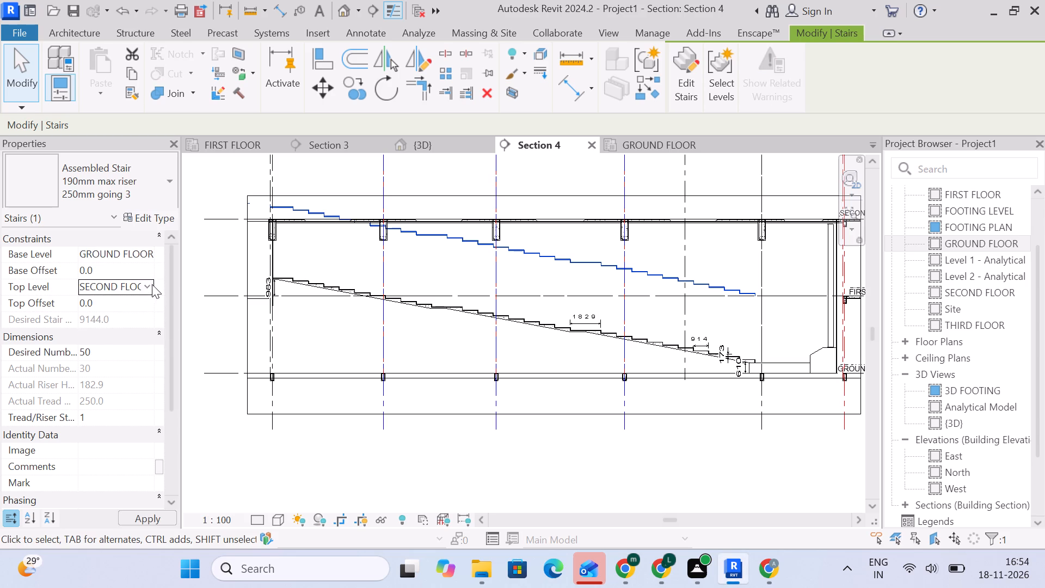
pyautogui.click(127, 327)
pyautogui.click(148, 289)
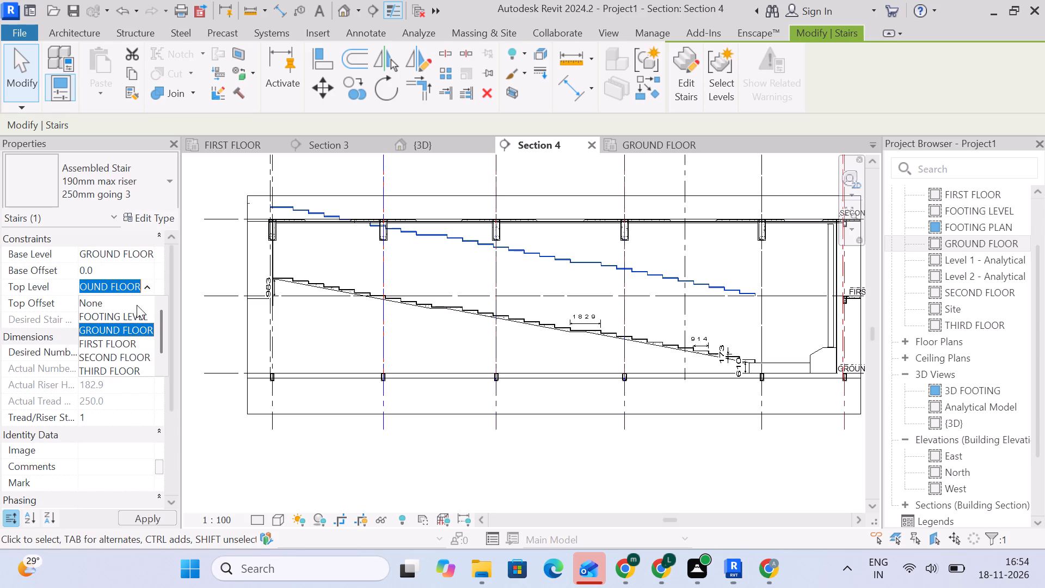
pyautogui.click(109, 346)
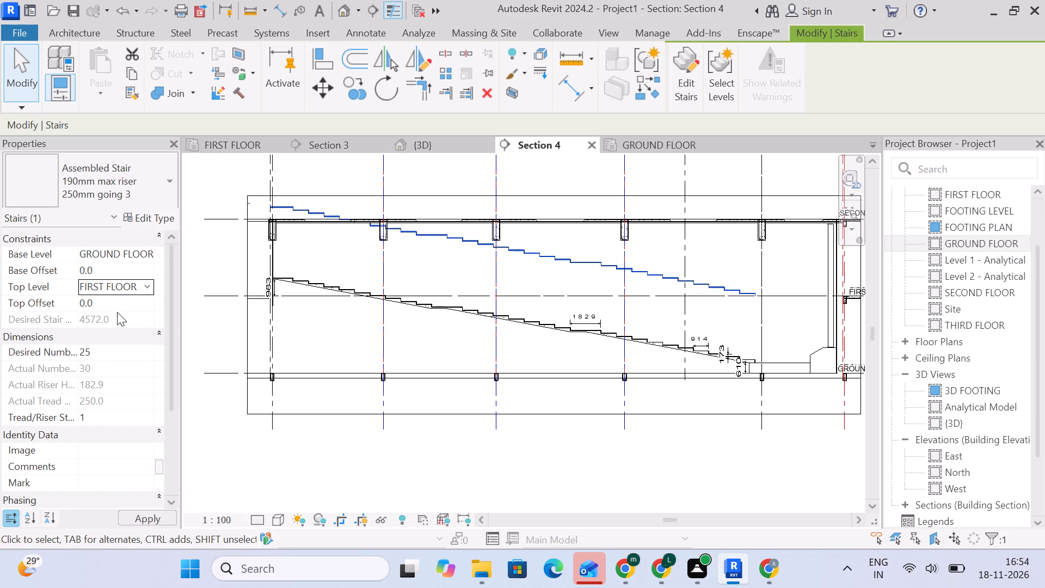
# Set the stair's base offset to 610 and its top offset to 983.
pyautogui.click(117, 310)
pyautogui.click(115, 274)
pyautogui.write('61')
pyautogui.press('0')
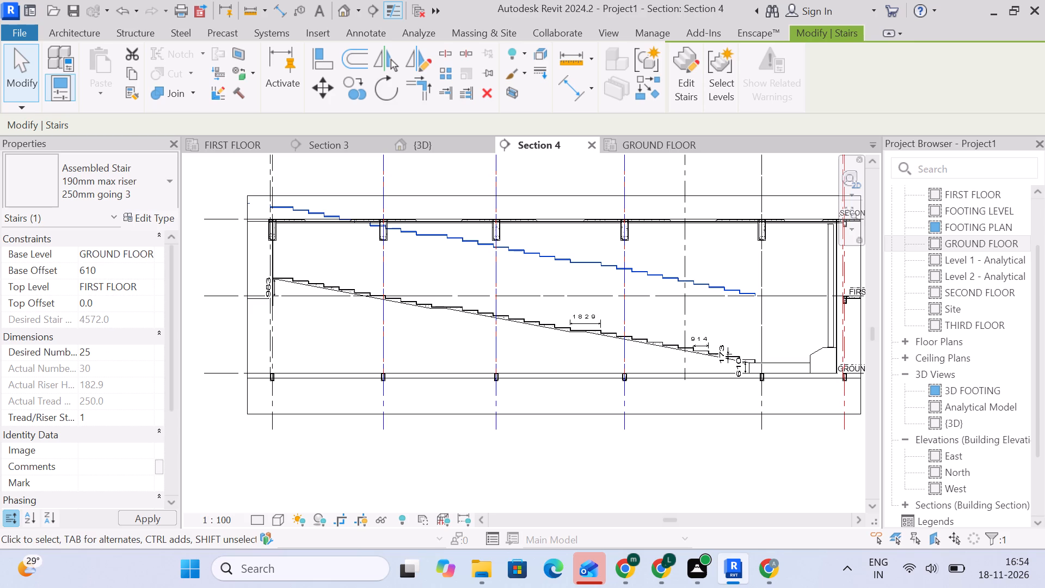
pyautogui.click(114, 305)
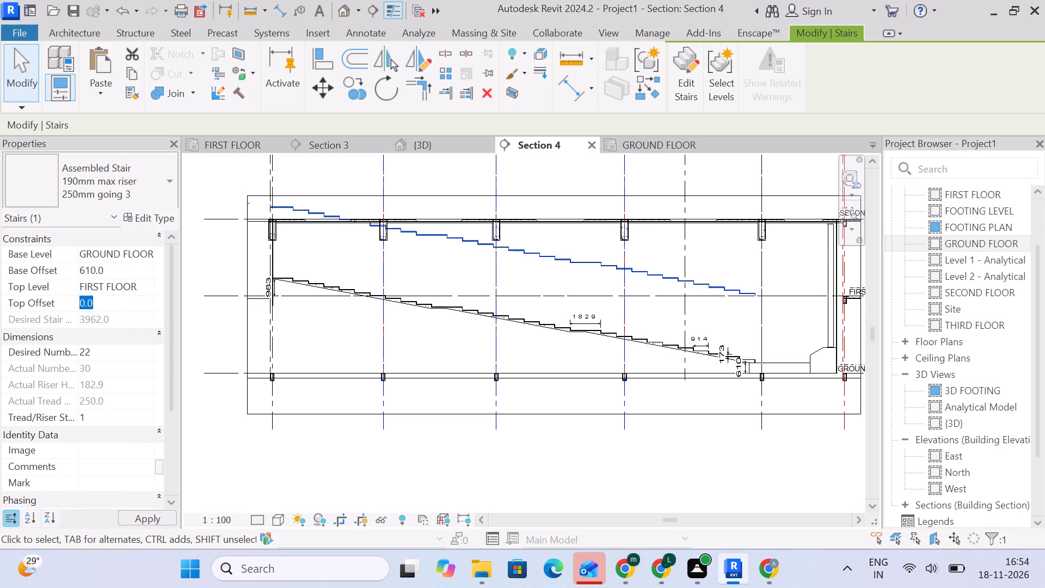
pyautogui.write('983')
pyautogui.press('Return')
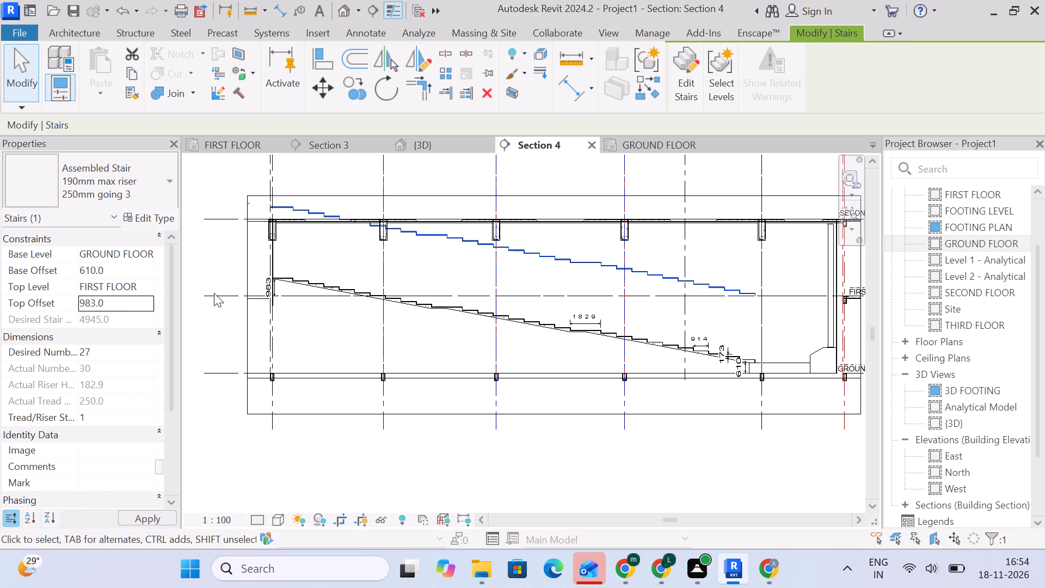
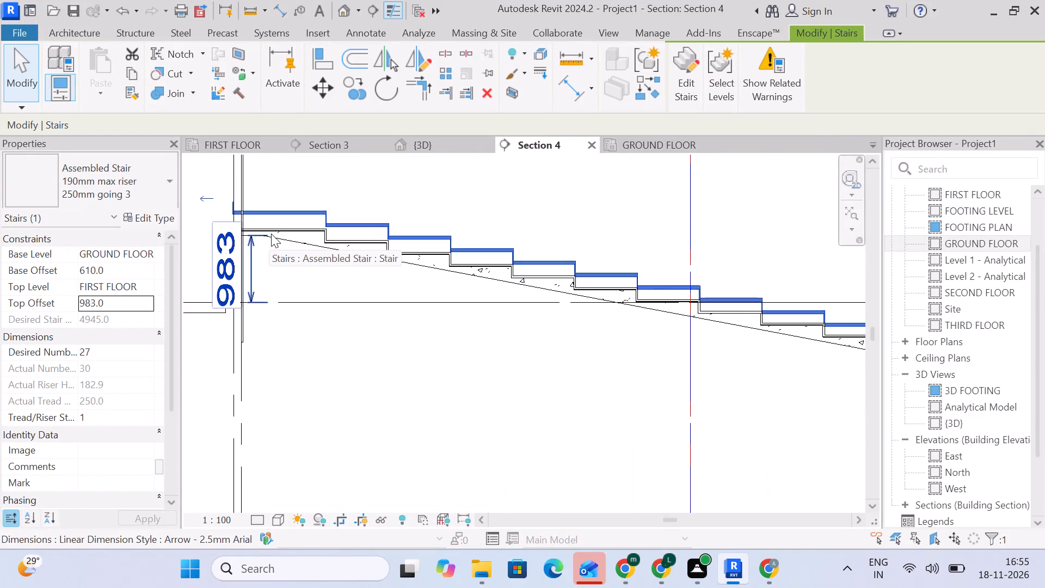
# Compare the new stair's treads with the linked stepped slab profile from the upper end down to the bottom step.
pyautogui.scroll(3, 271, 234)
pyautogui.moveTo(300, 243); pyautogui.dragTo(358, 240, button='middle')
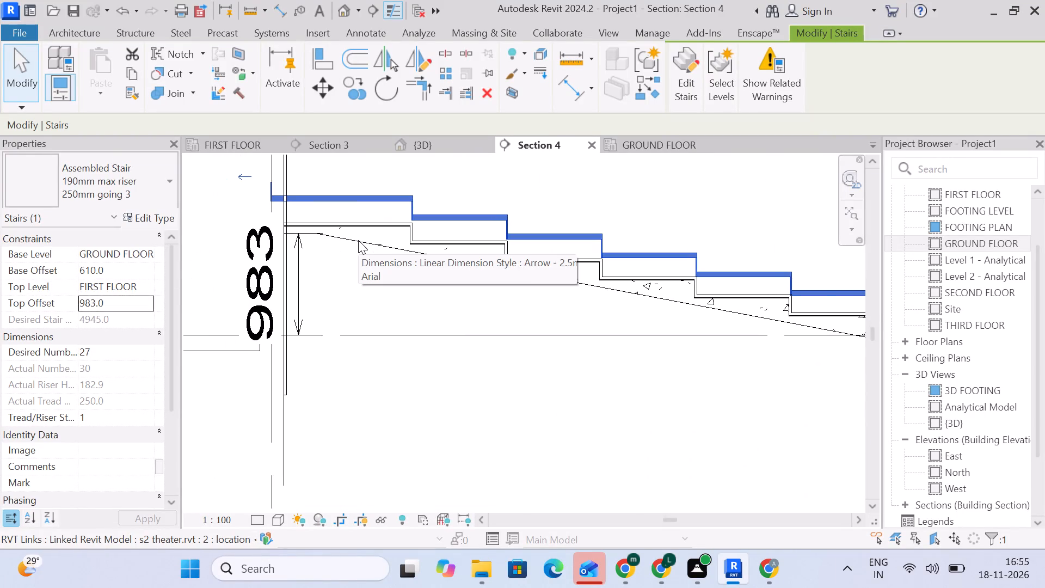
pyautogui.scroll(-6, 358, 240)
pyautogui.moveTo(635, 345); pyautogui.dragTo(216, 245, button='middle')
pyautogui.moveTo(741, 271); pyautogui.dragTo(388, 246, button='middle')
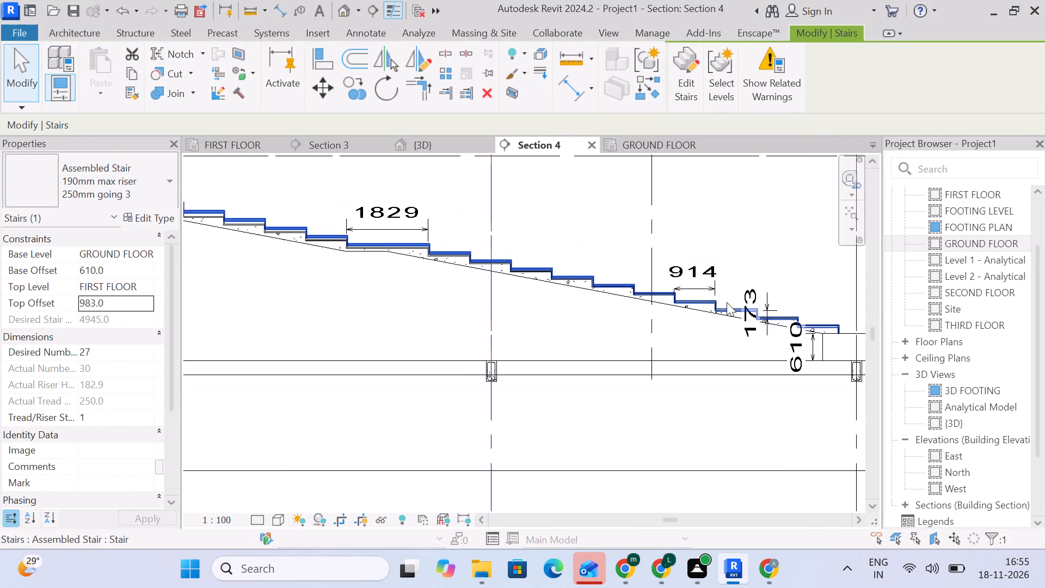
pyautogui.moveTo(727, 302); pyautogui.dragTo(528, 268, button='middle')
pyautogui.scroll(11, 615, 296)
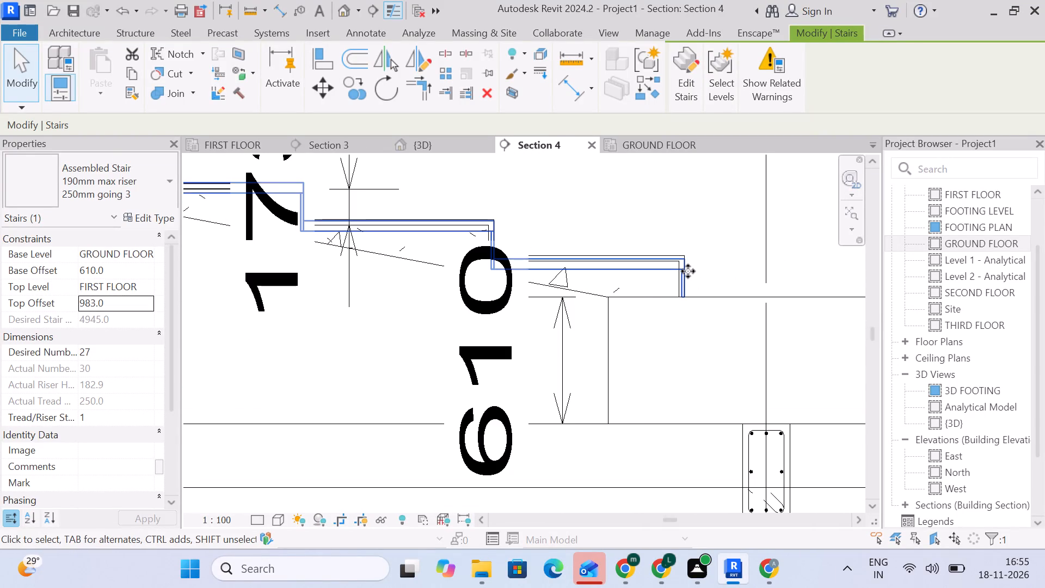
pyautogui.scroll(6, 687, 269)
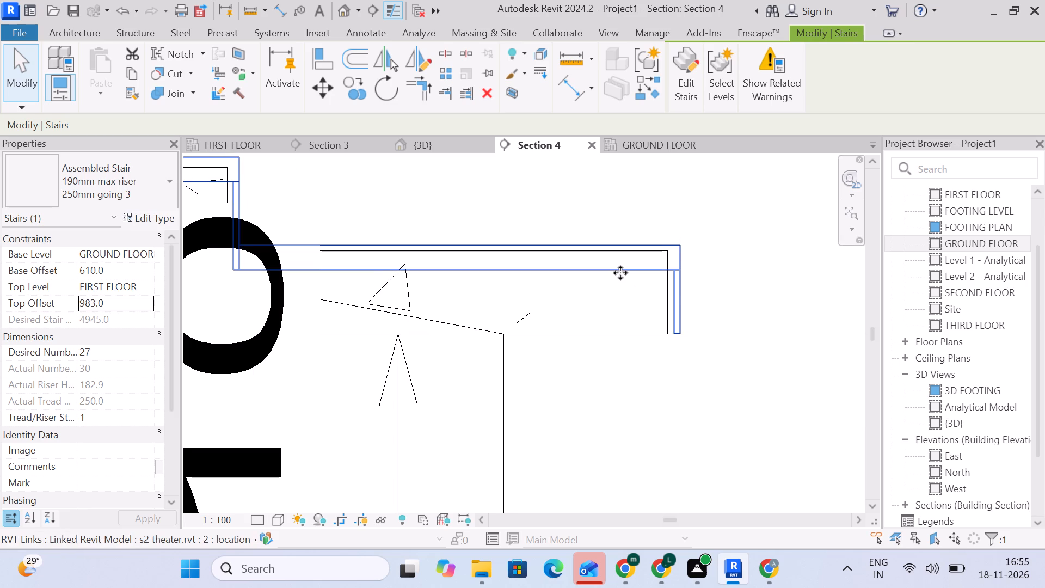
pyautogui.scroll(-5, 620, 273)
pyautogui.moveTo(620, 273); pyautogui.dragTo(601, 242, button='middle')
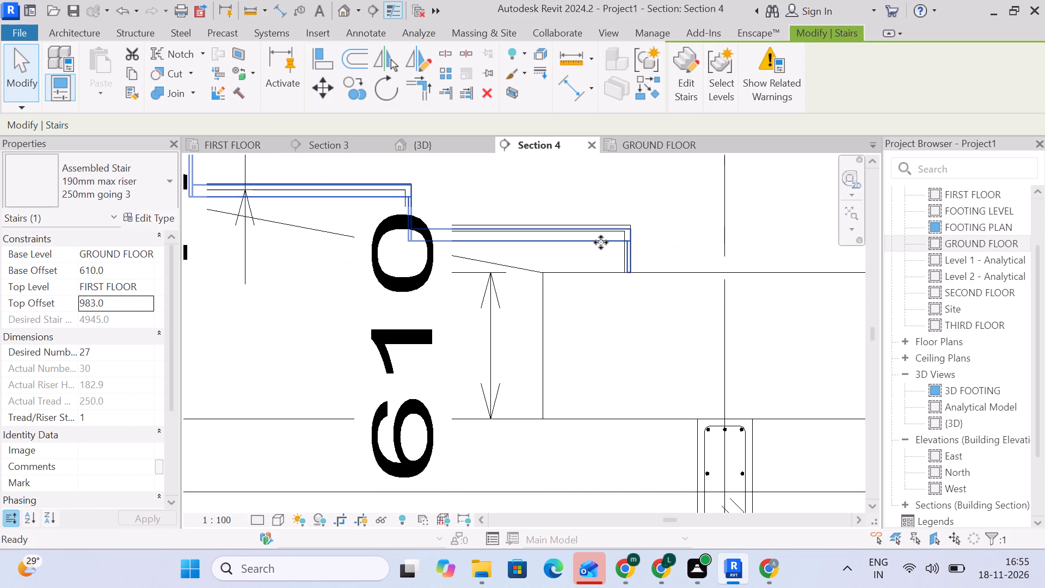
pyautogui.click(554, 242)
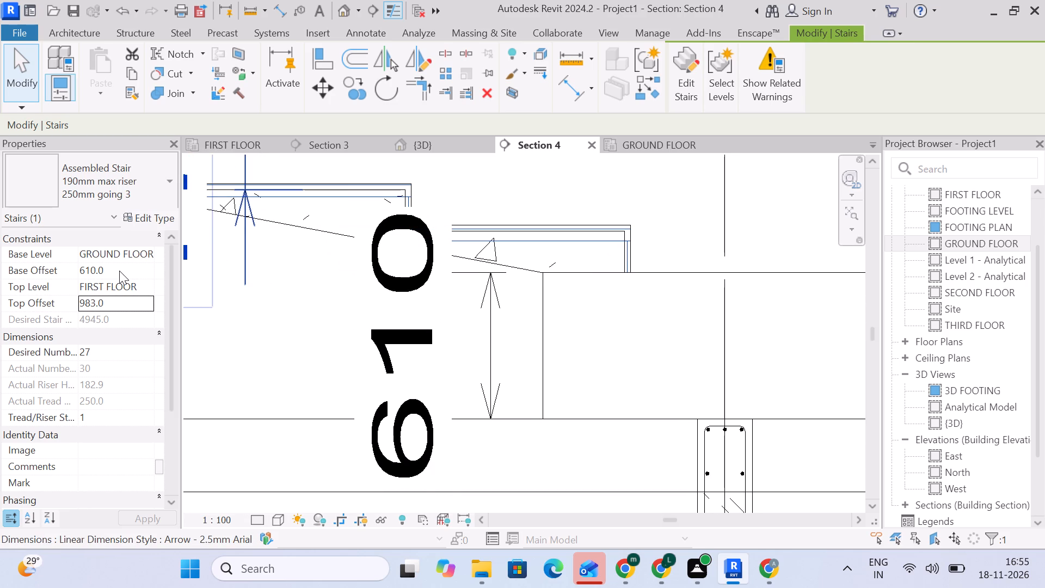
# Examine how the stair's bottom riser meets the linked slab's 610 mm high base near the ground floor.
pyautogui.scroll(-12, 652, 315)
pyautogui.moveTo(654, 318); pyautogui.dragTo(746, 306, button='middle')
pyautogui.scroll(-5, 731, 301)
pyautogui.scroll(-5, 632, 310)
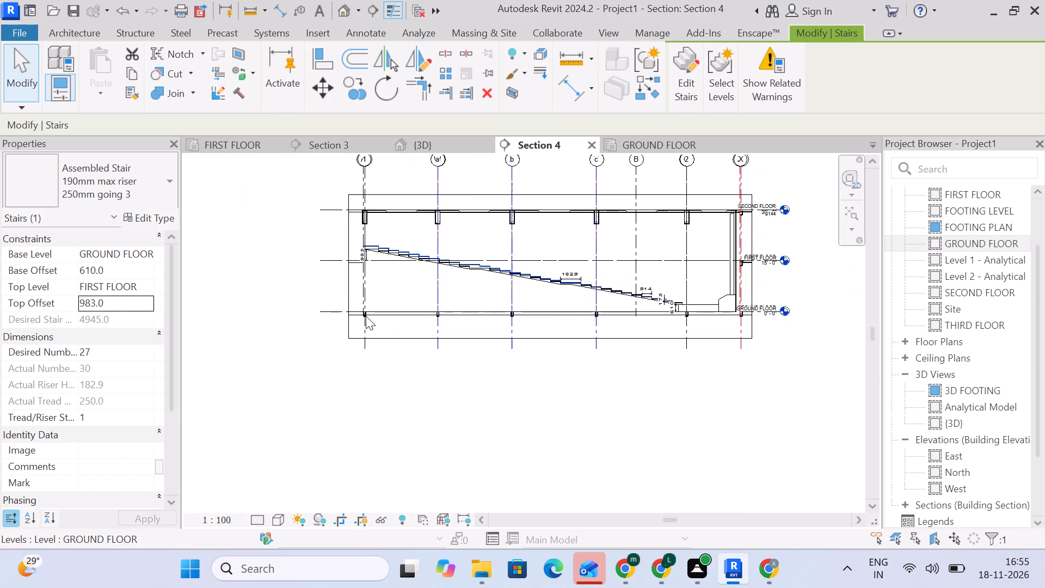
pyautogui.scroll(5, 760, 330)
pyautogui.scroll(11, 621, 293)
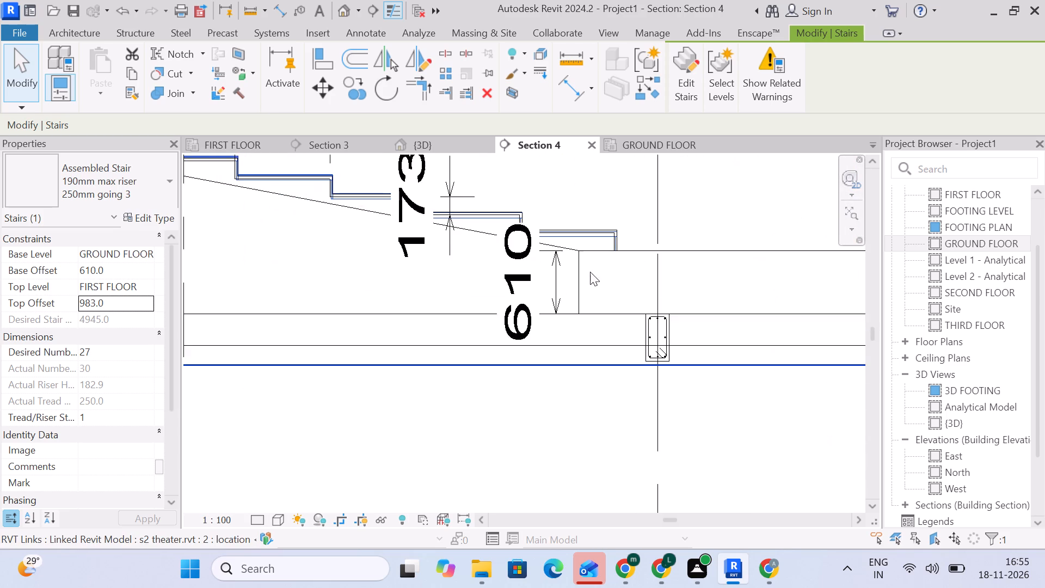
pyautogui.scroll(5, 594, 263)
pyautogui.moveTo(701, 262); pyautogui.dragTo(564, 262, button='middle')
pyautogui.scroll(-6, 563, 262)
pyautogui.scroll(2, 563, 268)
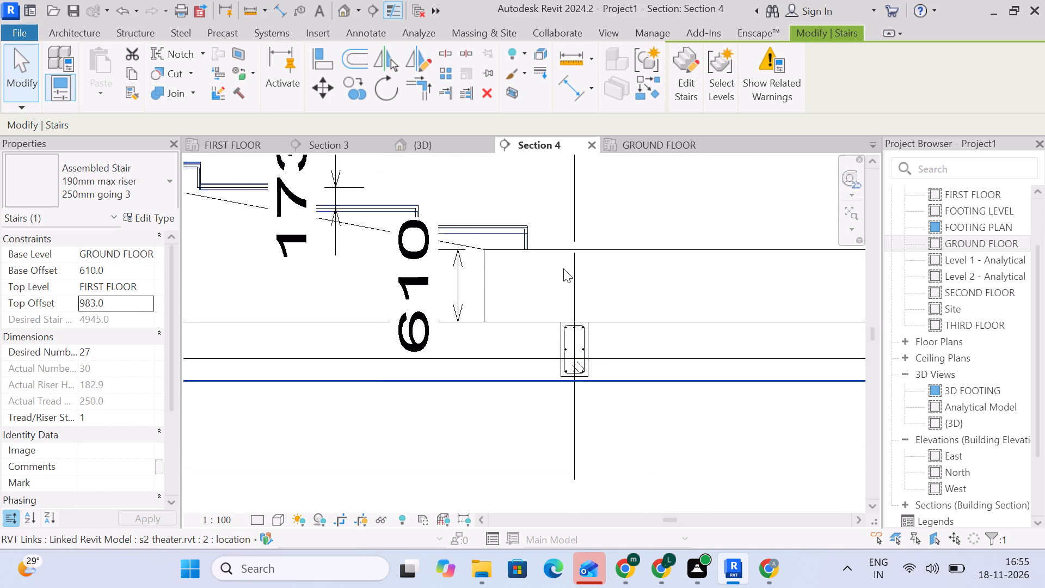
pyautogui.scroll(2, 563, 268)
pyautogui.scroll(2, 518, 238)
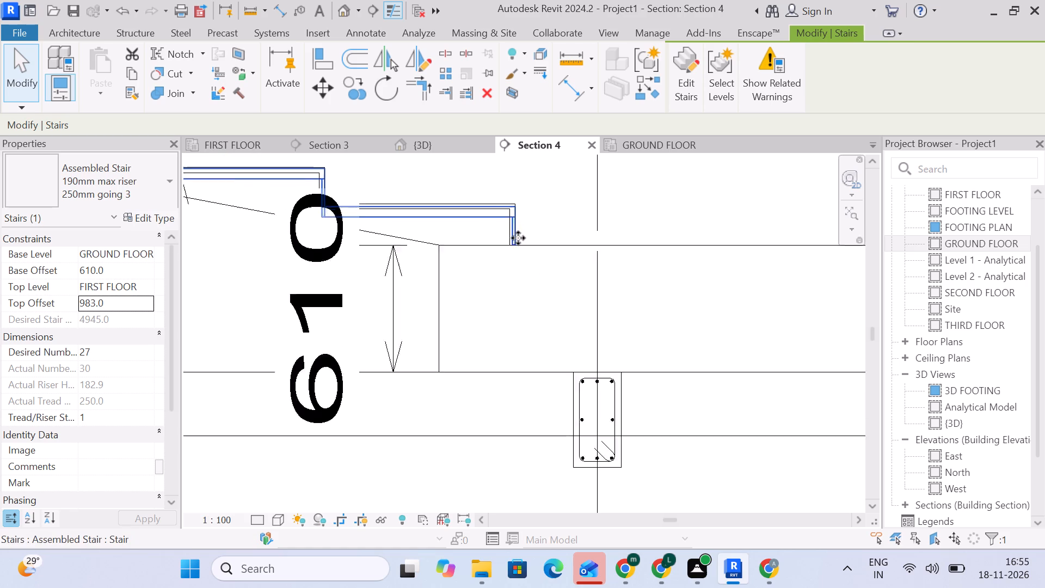
pyautogui.scroll(2, 518, 238)
pyautogui.click(538, 244)
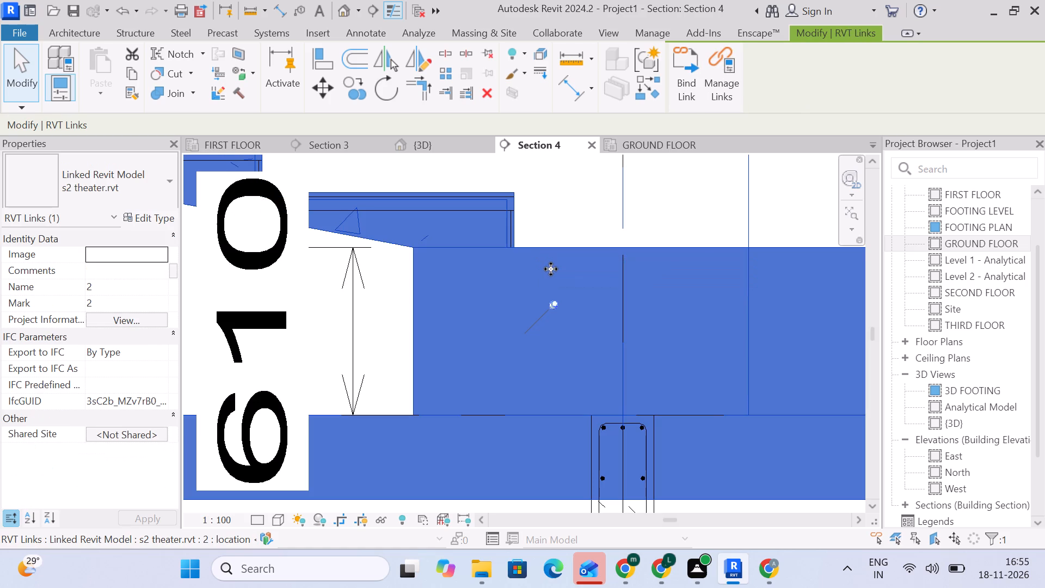
pyautogui.scroll(-11, 554, 269)
pyautogui.scroll(-3, 646, 378)
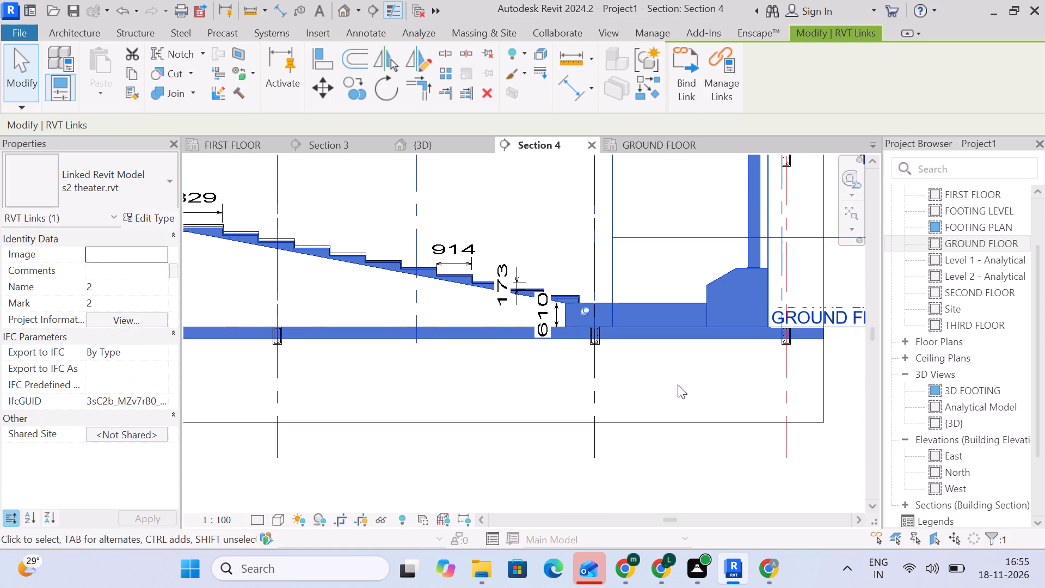
pyautogui.click(689, 458)
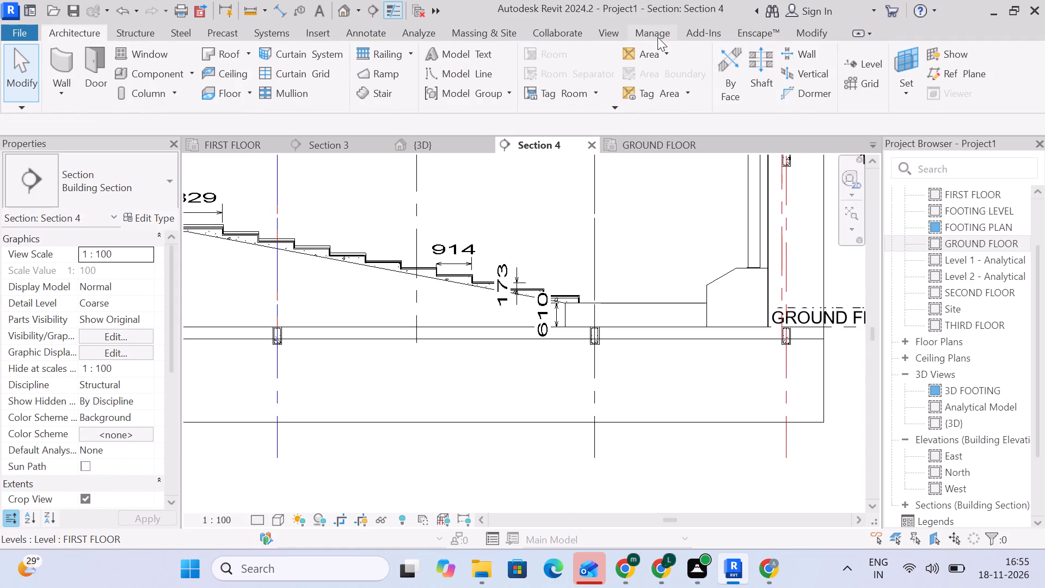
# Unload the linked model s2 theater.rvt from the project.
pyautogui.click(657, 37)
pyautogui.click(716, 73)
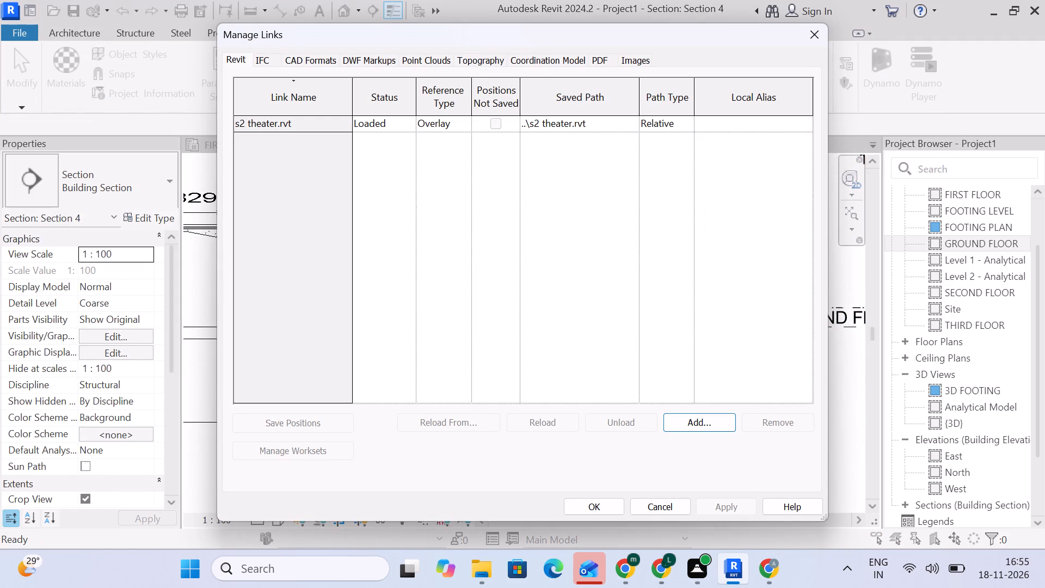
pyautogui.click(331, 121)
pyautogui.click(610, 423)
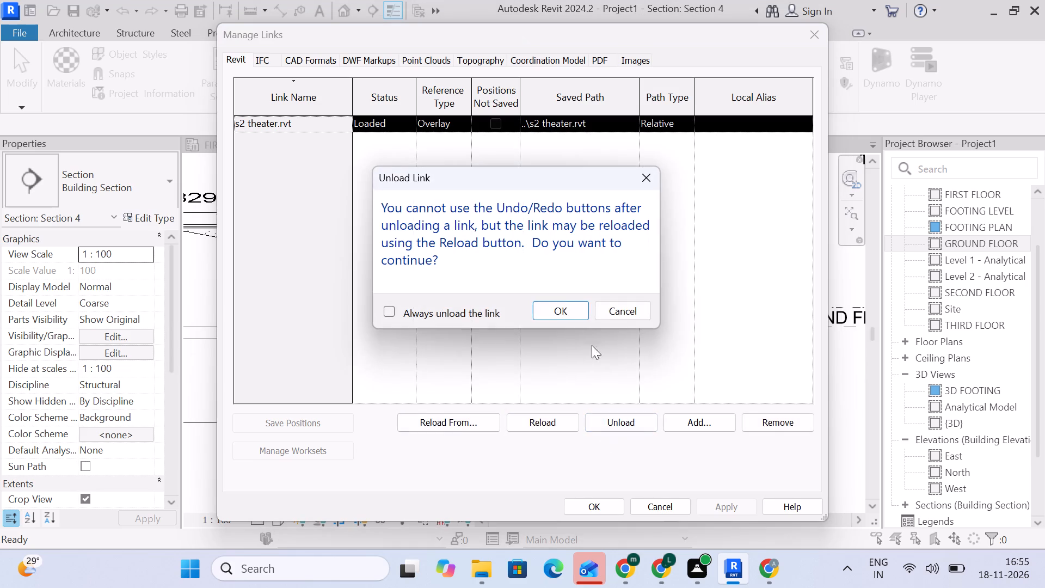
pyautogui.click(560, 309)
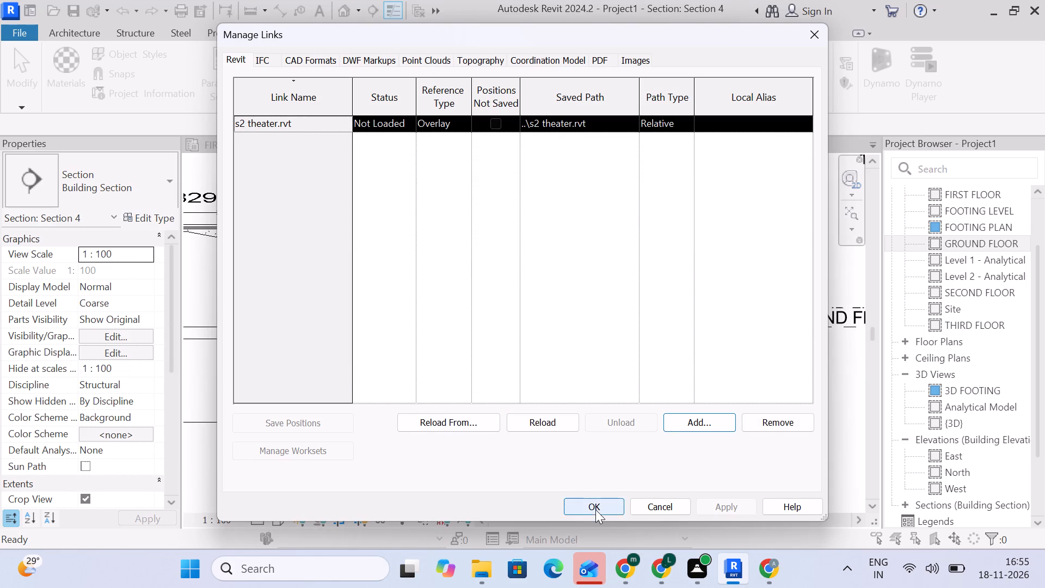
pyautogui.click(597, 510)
# Set the assembled stair's top offset to 0.
pyautogui.scroll(11, 576, 293)
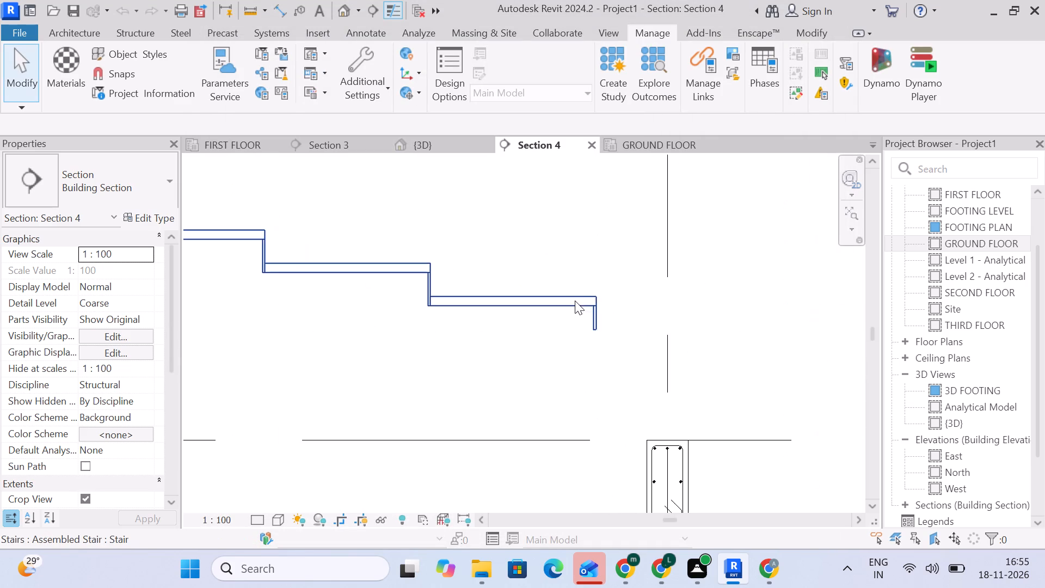
pyautogui.click(575, 302)
pyautogui.scroll(4, 595, 320)
pyautogui.moveTo(637, 342); pyautogui.dragTo(552, 290, button='middle')
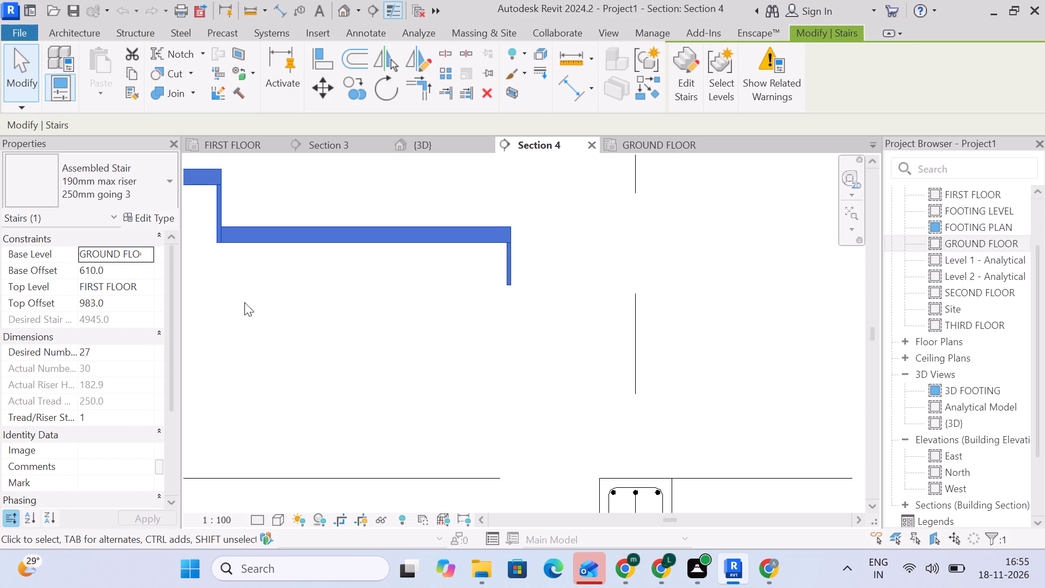
pyautogui.scroll(-4, 317, 296)
pyautogui.moveTo(333, 295); pyautogui.dragTo(505, 295, button='middle')
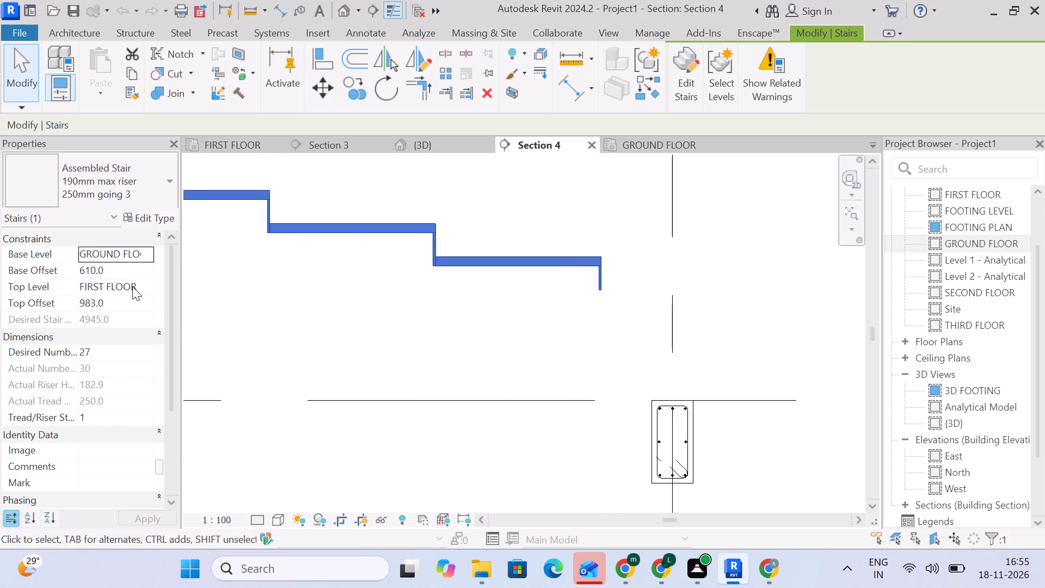
pyautogui.click(132, 300)
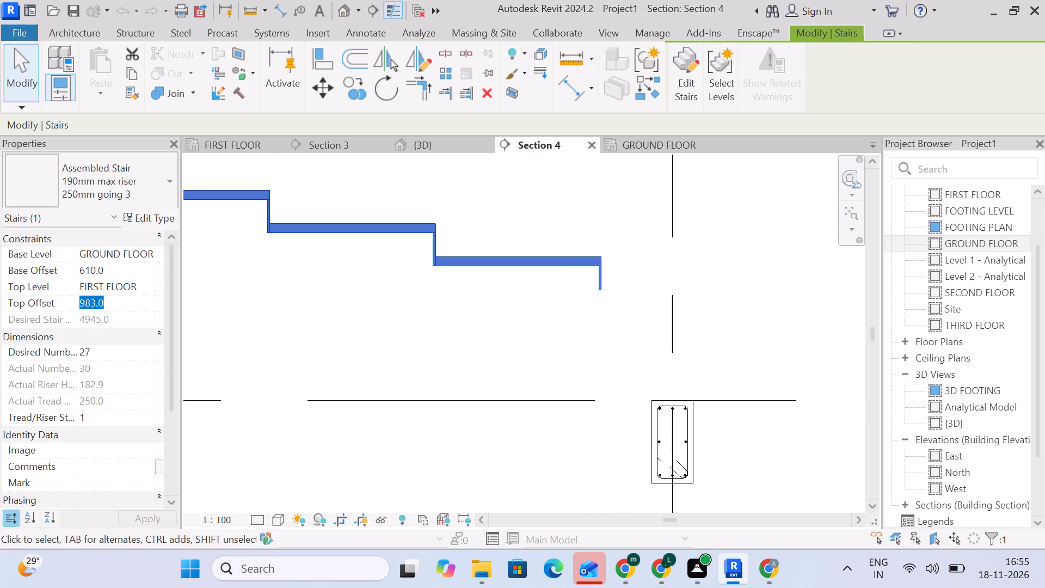
pyautogui.press('0')
pyautogui.press('Return')
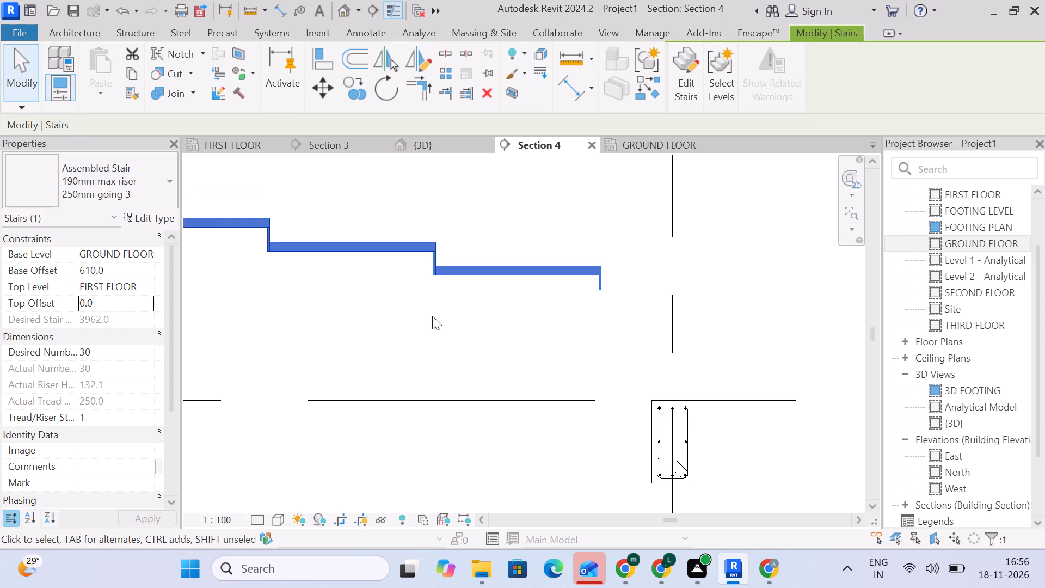
# Check both ends of the stair against the GROUND FLOOR and FIRST FLOOR levels in the section.
pyautogui.scroll(-4, 597, 298)
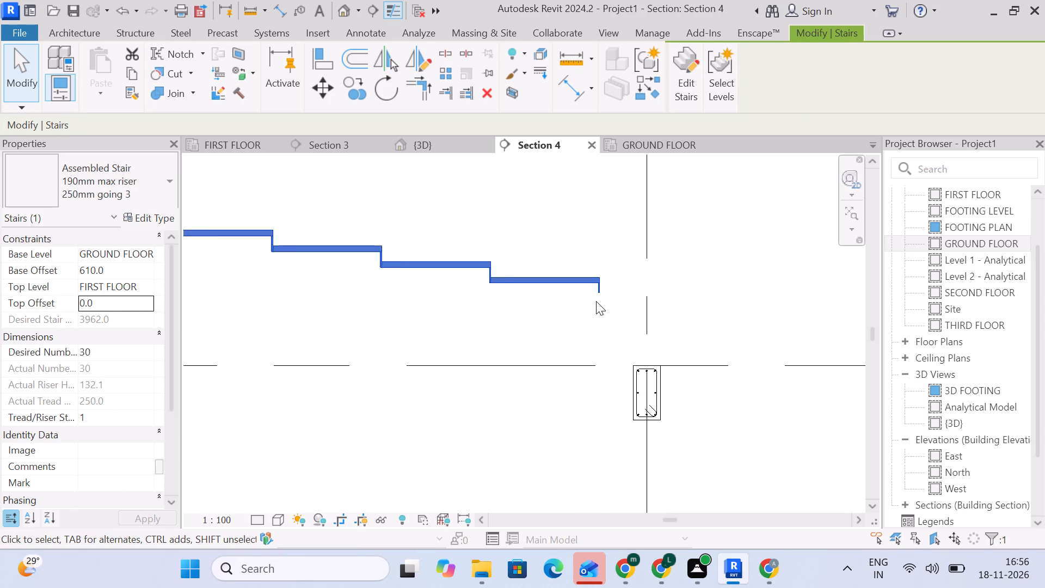
pyautogui.scroll(-9, 596, 301)
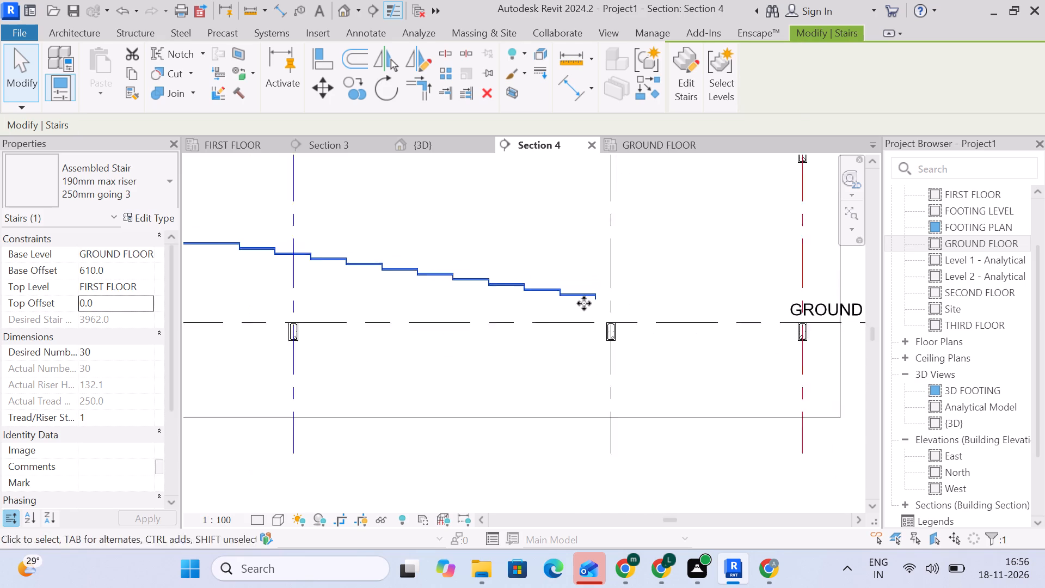
pyautogui.scroll(-7, 584, 303)
pyautogui.scroll(5, 292, 273)
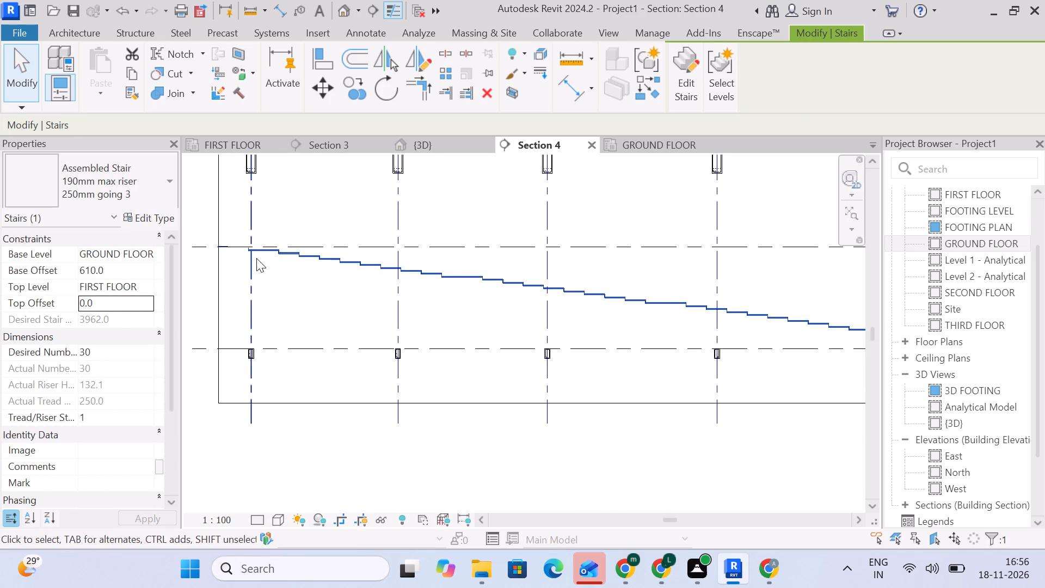
pyautogui.scroll(5, 256, 258)
pyautogui.scroll(-4, 578, 299)
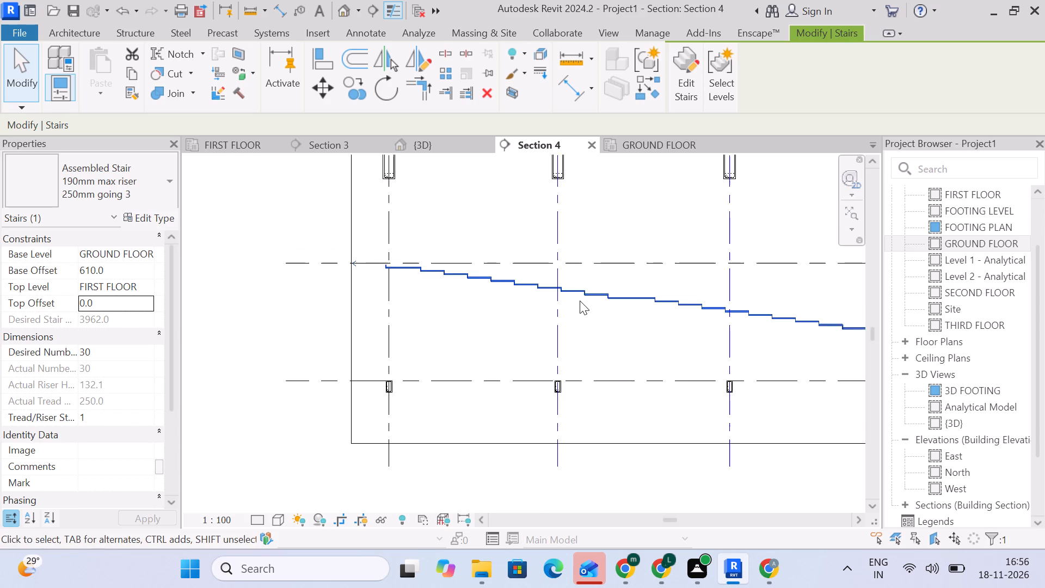
pyautogui.moveTo(580, 301); pyautogui.dragTo(497, 272, button='middle')
pyautogui.scroll(-5, 569, 273)
pyautogui.moveTo(721, 292); pyautogui.dragTo(564, 267, button='middle')
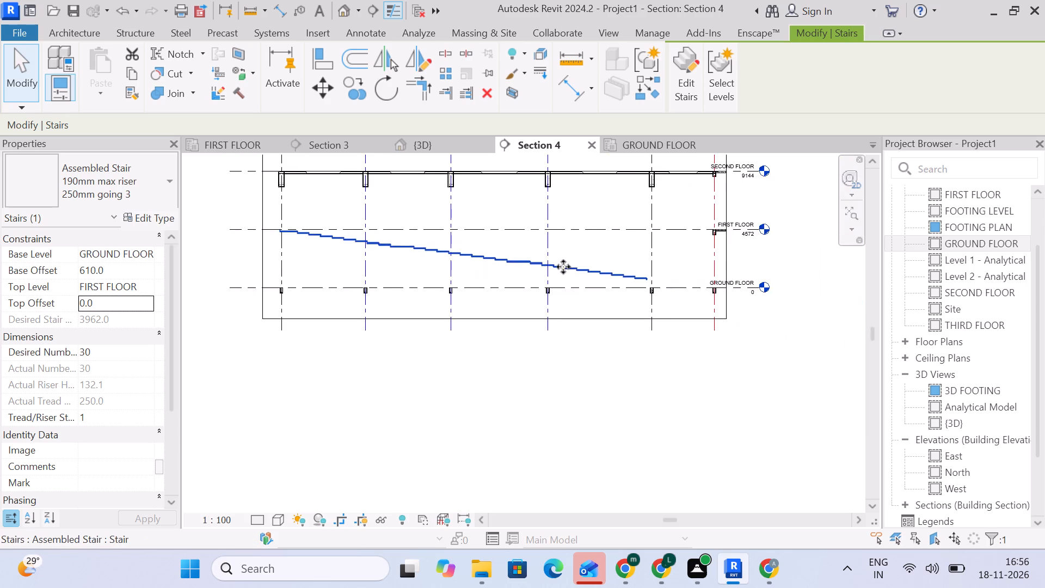
pyautogui.scroll(9, 629, 272)
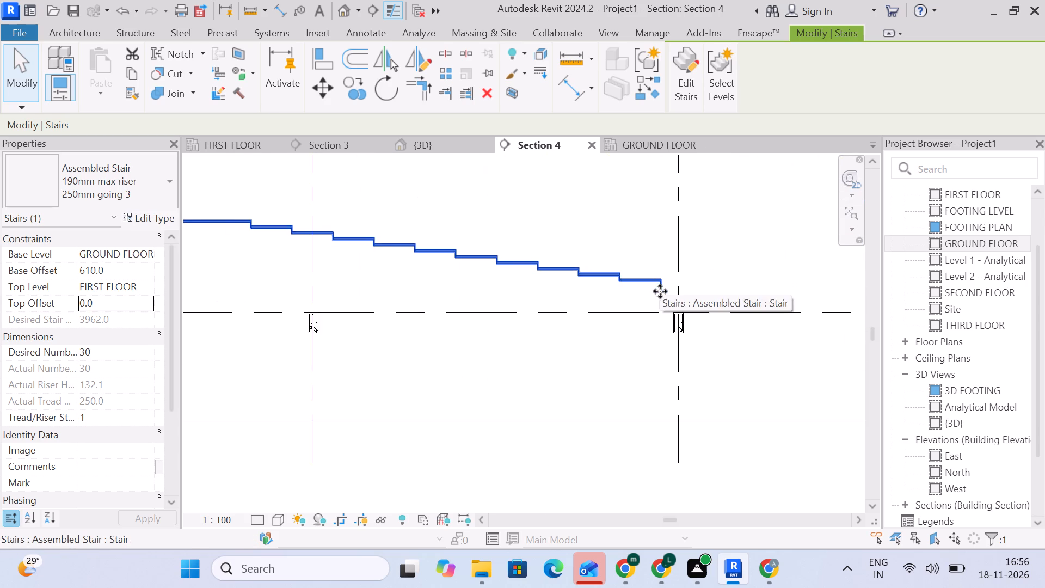
pyautogui.click(703, 211)
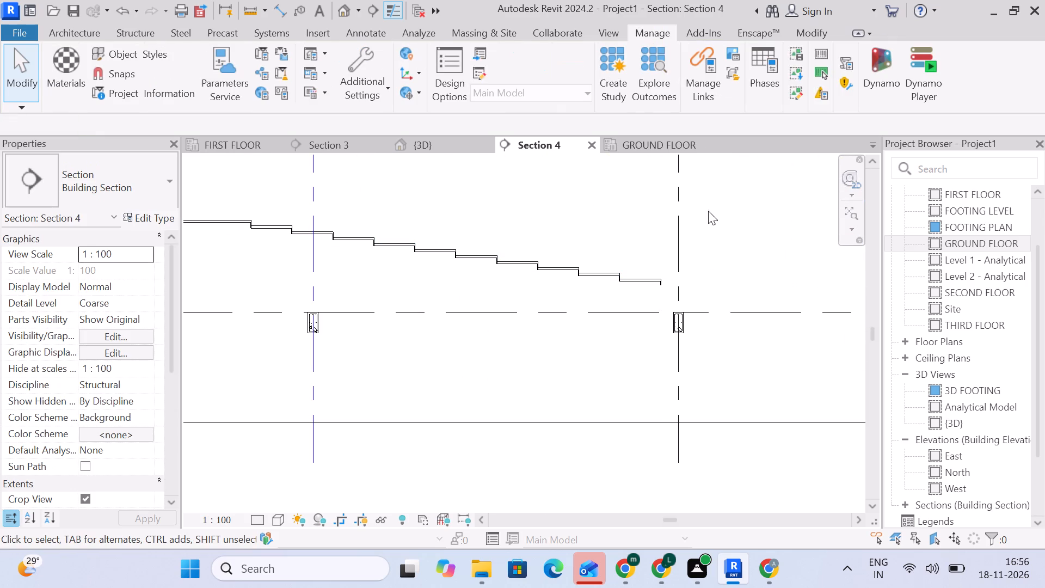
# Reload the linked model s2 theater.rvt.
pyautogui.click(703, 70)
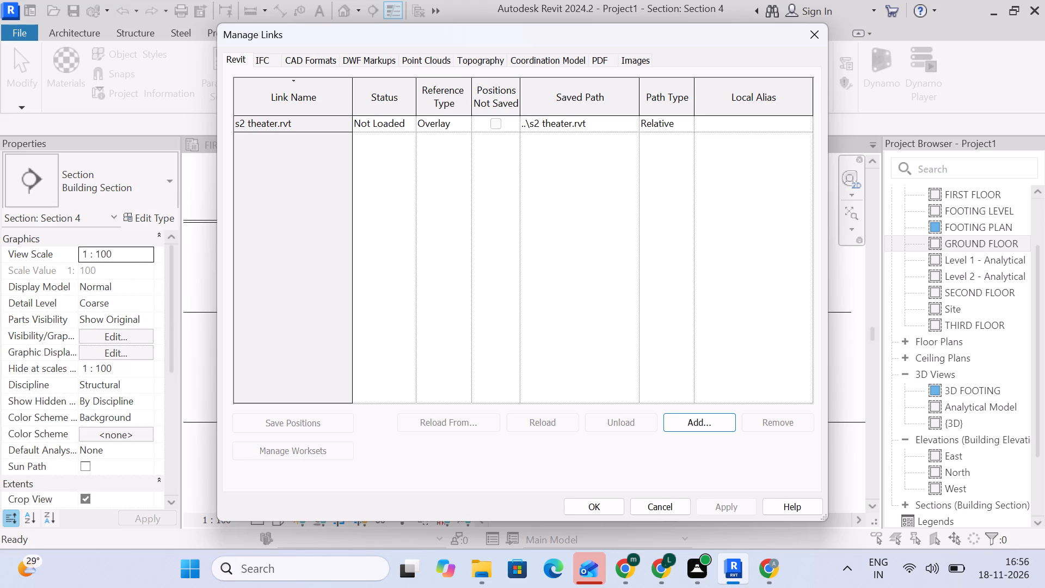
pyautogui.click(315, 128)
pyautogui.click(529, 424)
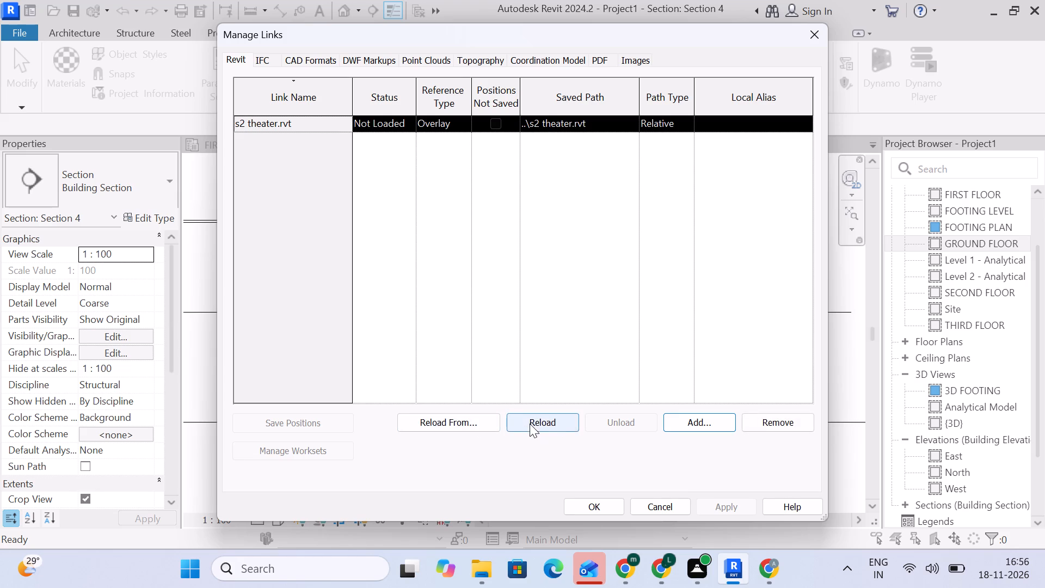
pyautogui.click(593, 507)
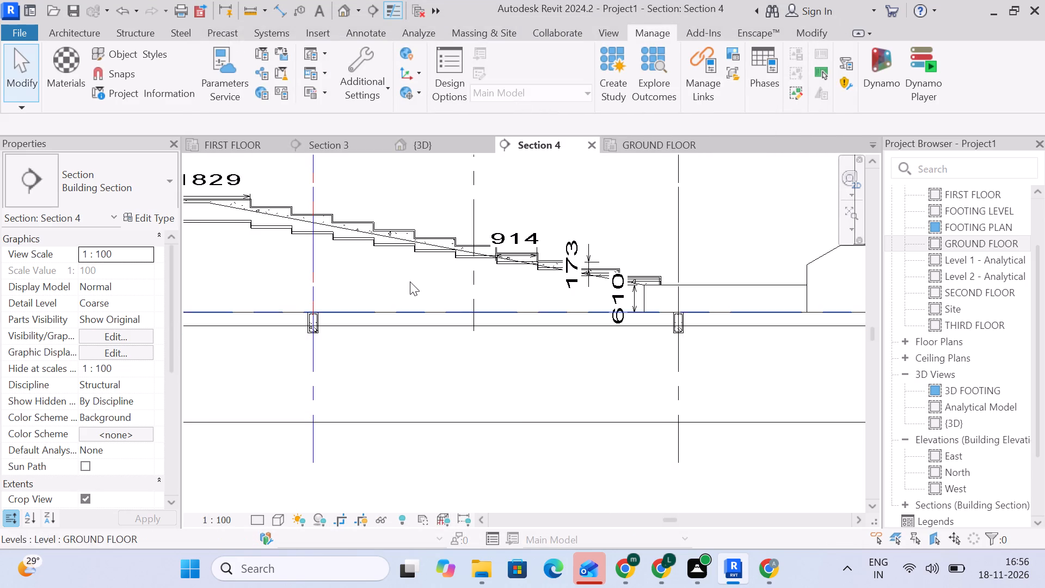
# Set the assembled stair's top offset from FIRST FLOOR to 983.
pyautogui.moveTo(408, 279); pyautogui.dragTo(728, 299, button='middle')
pyautogui.moveTo(436, 243); pyautogui.dragTo(812, 318, button='middle')
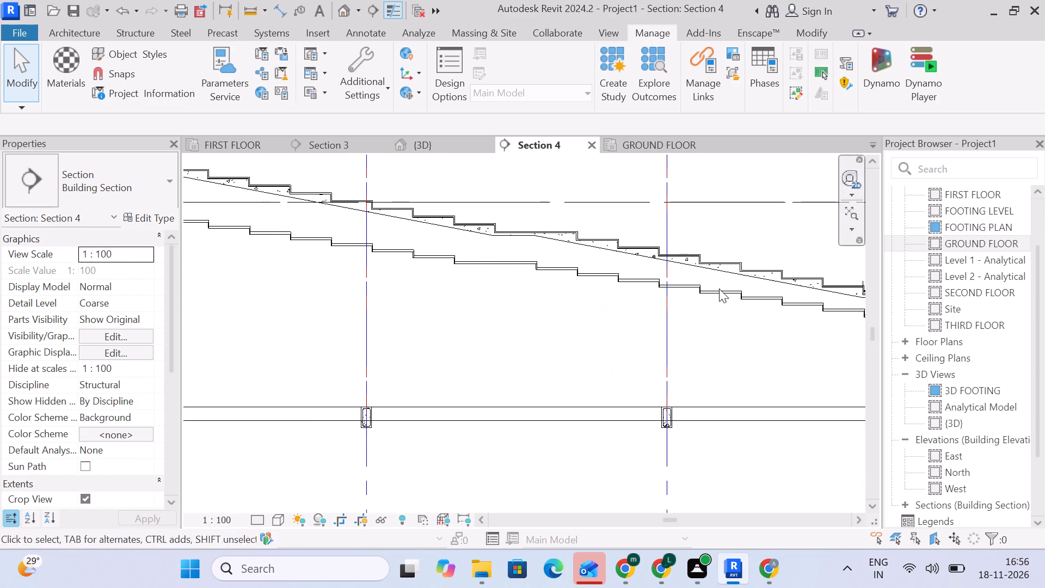
pyautogui.moveTo(206, 217); pyautogui.dragTo(517, 274, button='middle')
pyautogui.scroll(4, 378, 241)
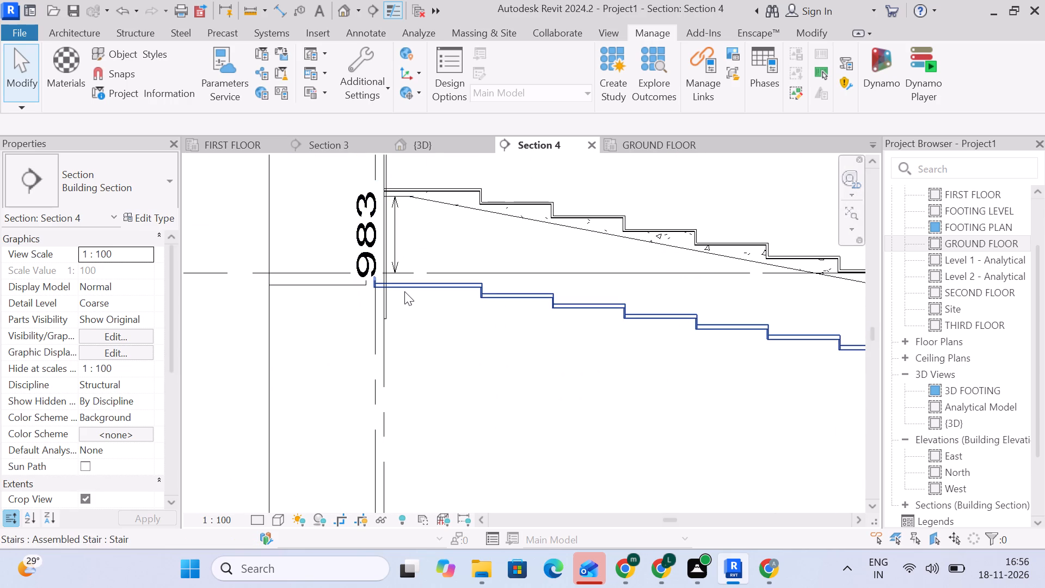
pyautogui.scroll(5, 395, 287)
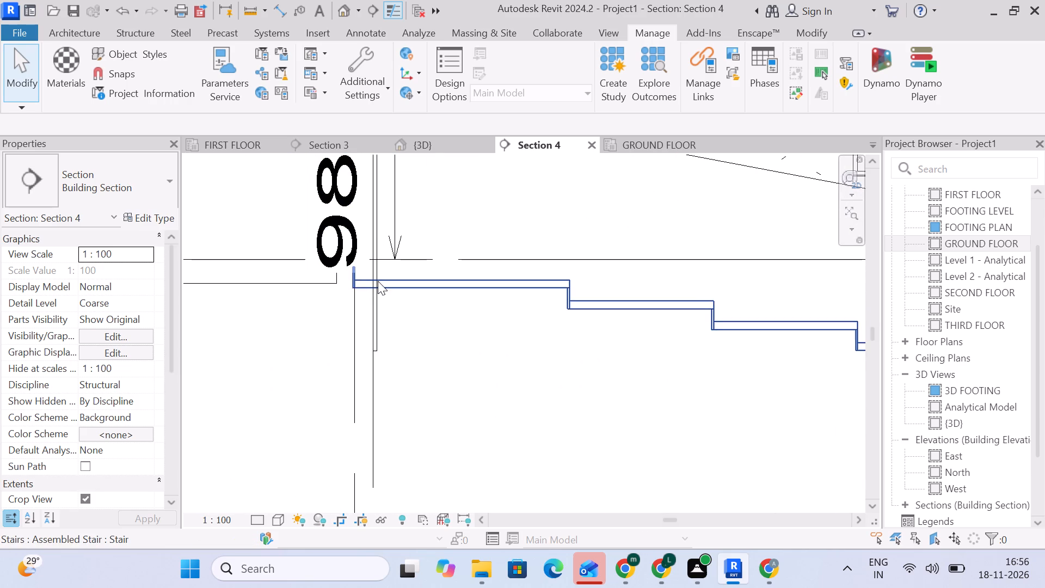
pyautogui.scroll(-5, 397, 286)
pyautogui.moveTo(447, 304); pyautogui.dragTo(365, 305, button='middle')
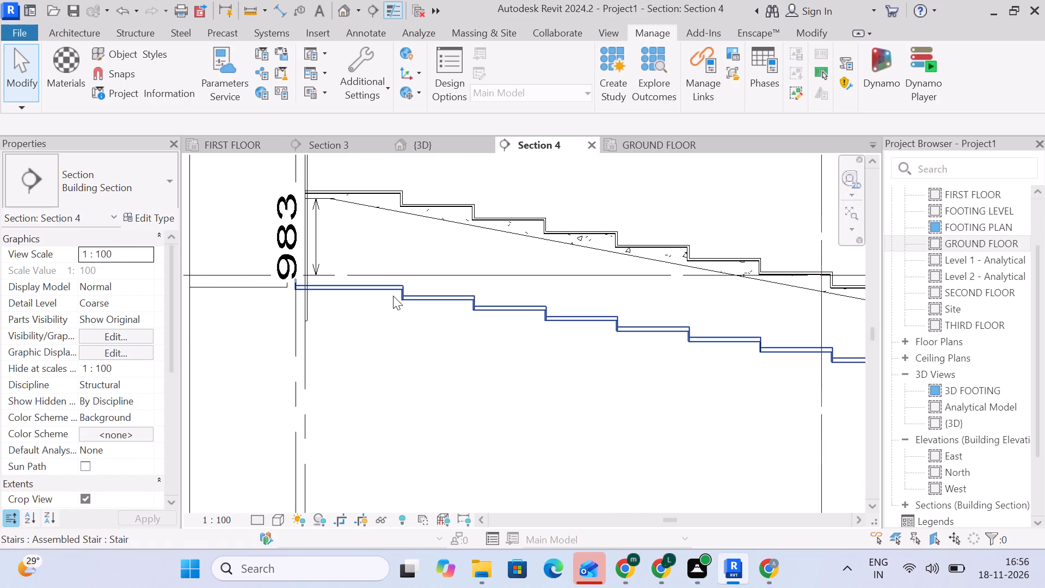
pyautogui.click(393, 296)
pyautogui.click(139, 303)
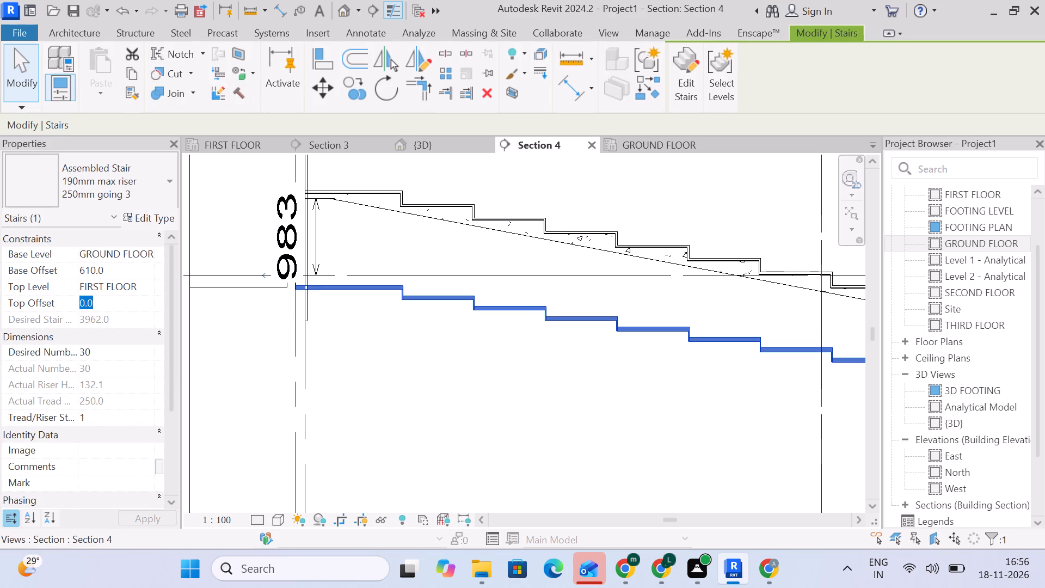
pyautogui.write('983')
pyautogui.press('Return')
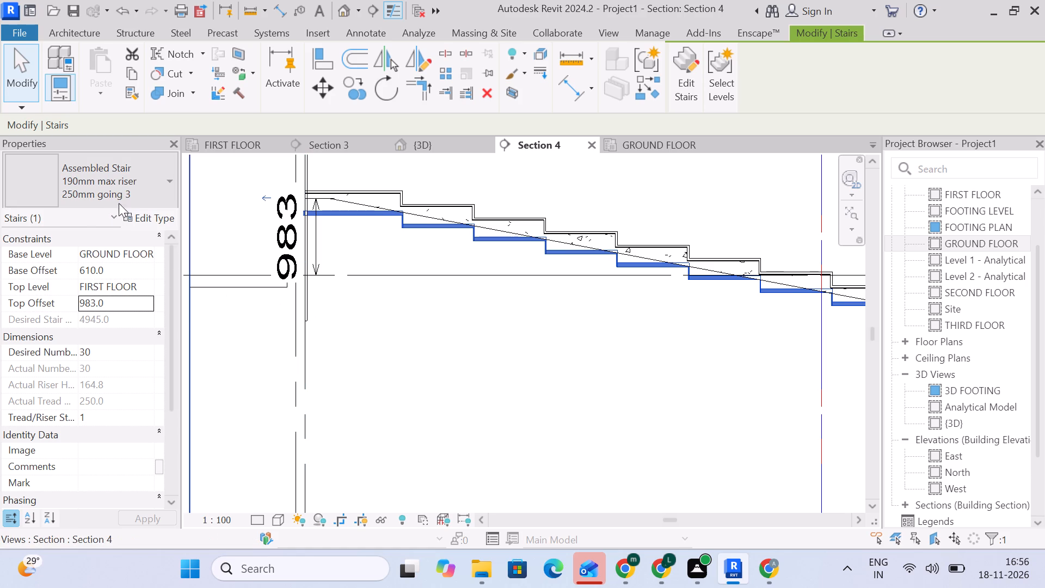
# In the assembled stair's type properties, set the maximum riser height to 173 and the minimum tread depth to 914.
pyautogui.click(157, 219)
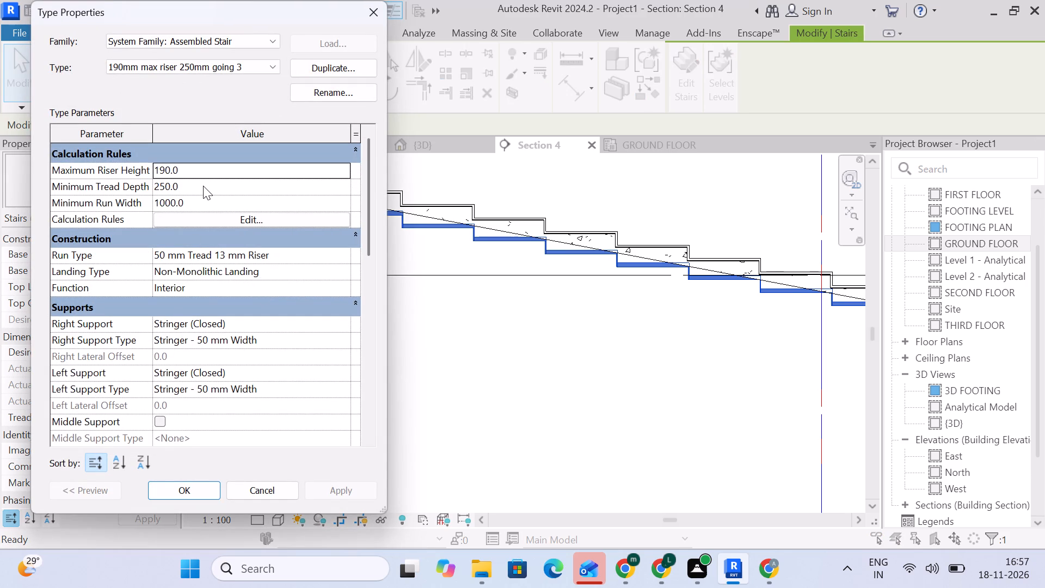
pyautogui.click(199, 171)
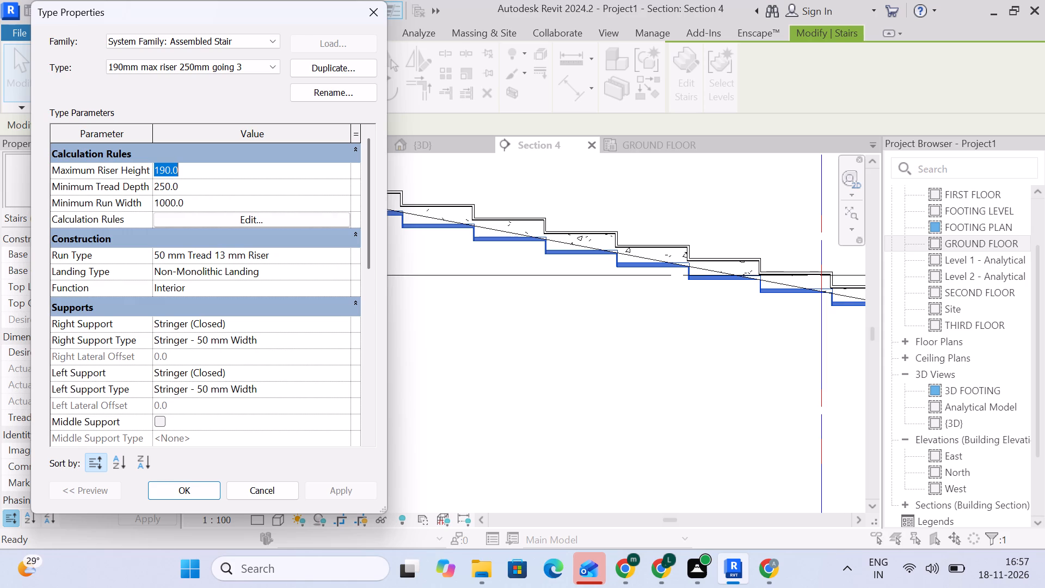
pyautogui.write('173')
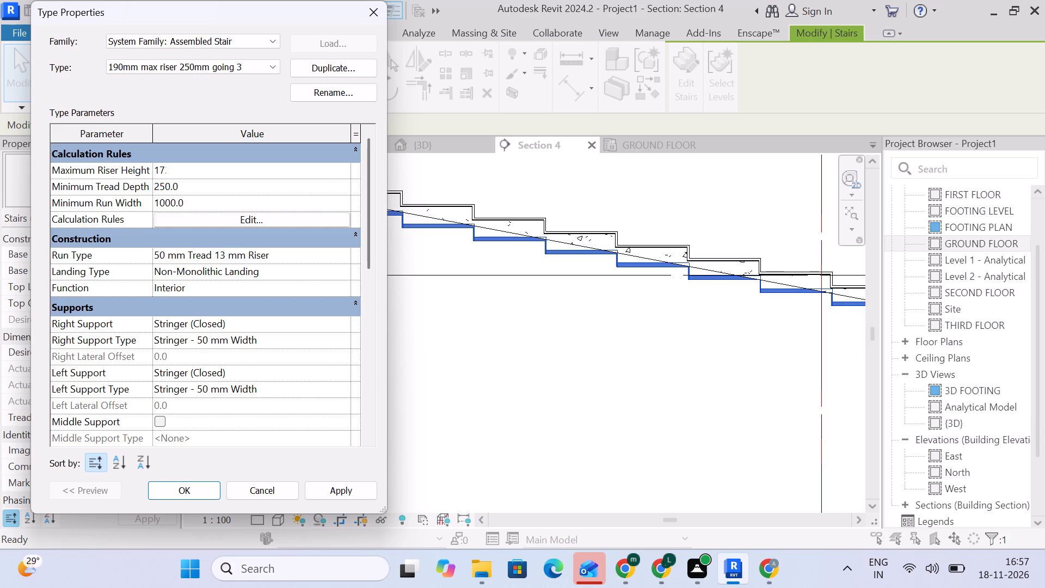
pyautogui.press('Return')
pyautogui.click(200, 189)
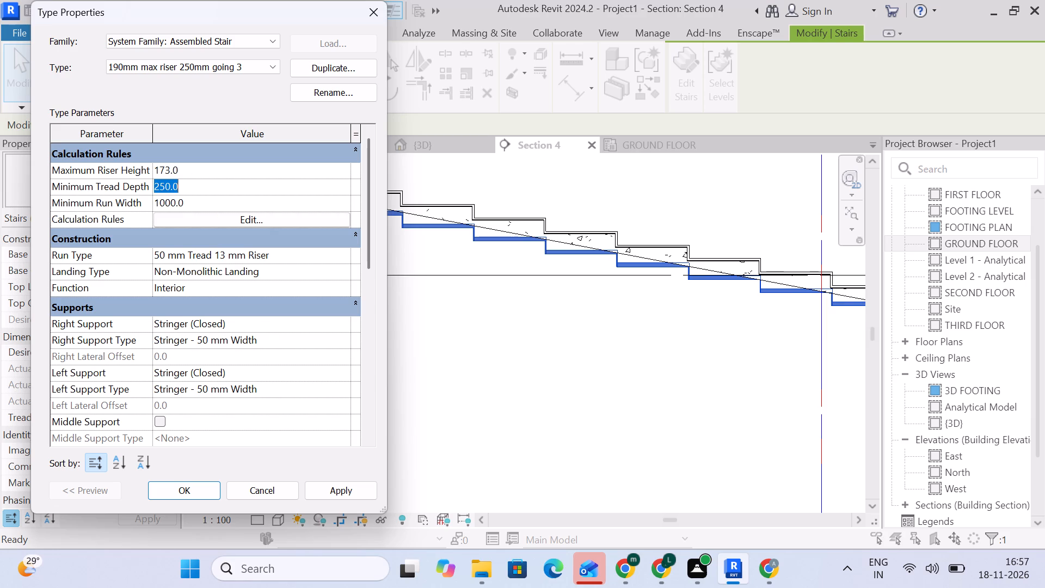
pyautogui.write('914')
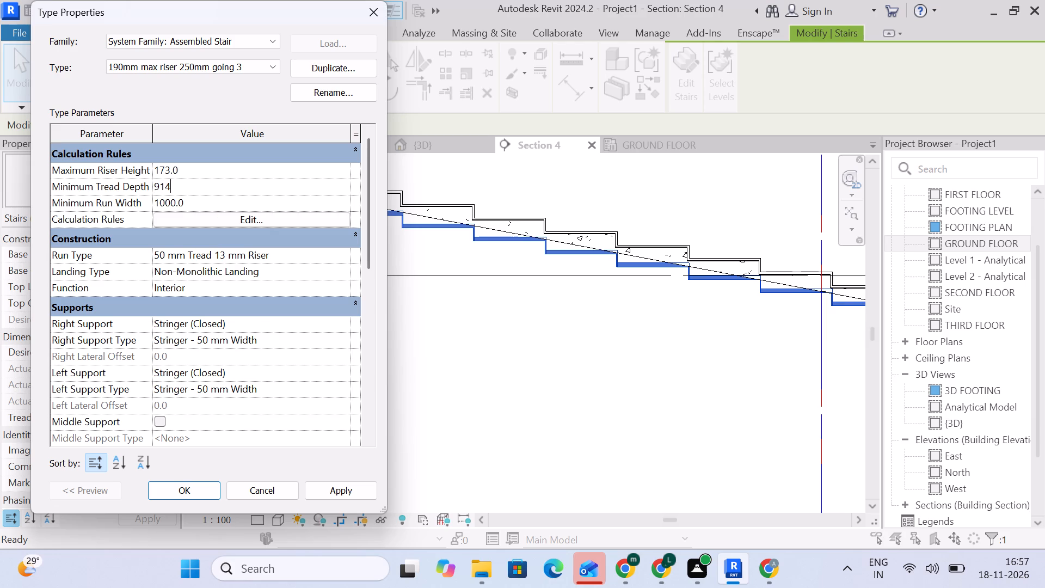
pyautogui.press('Return')
# Edit the stair's run type and set both the riser thickness and the tread thickness to 4".
pyautogui.click(345, 252)
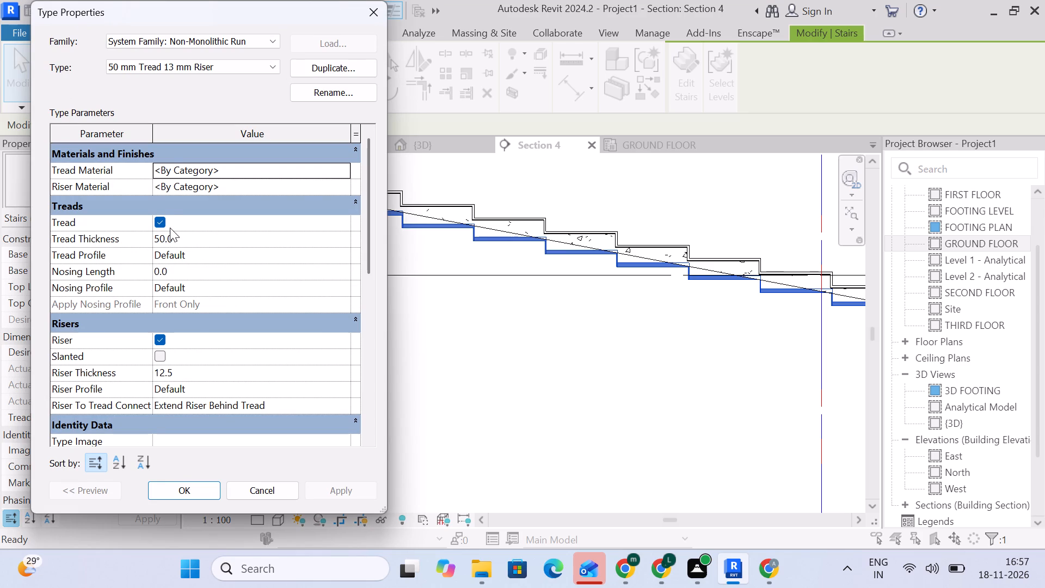
pyautogui.scroll(-1, 162, 291)
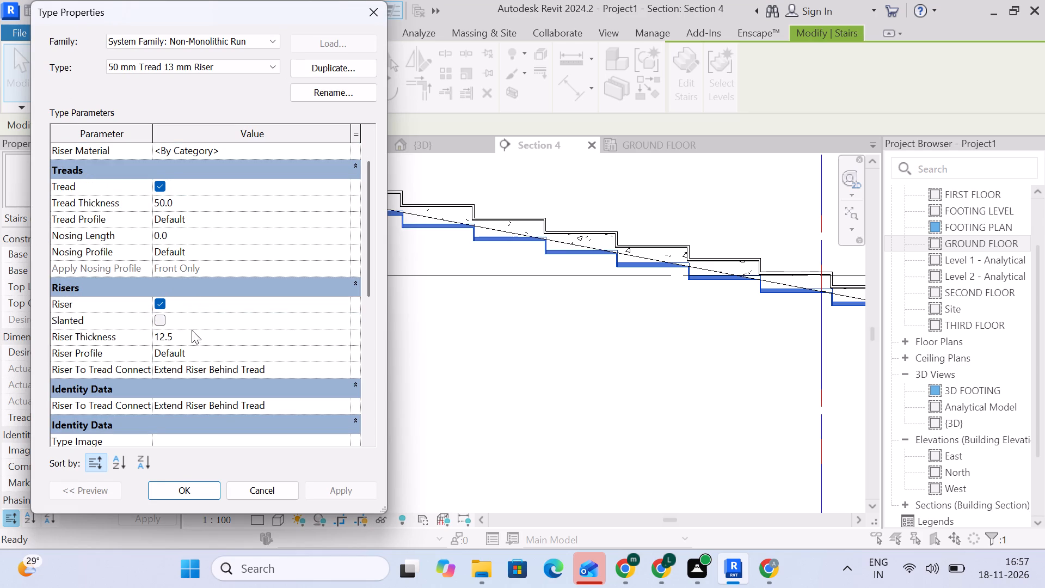
pyautogui.click(195, 339)
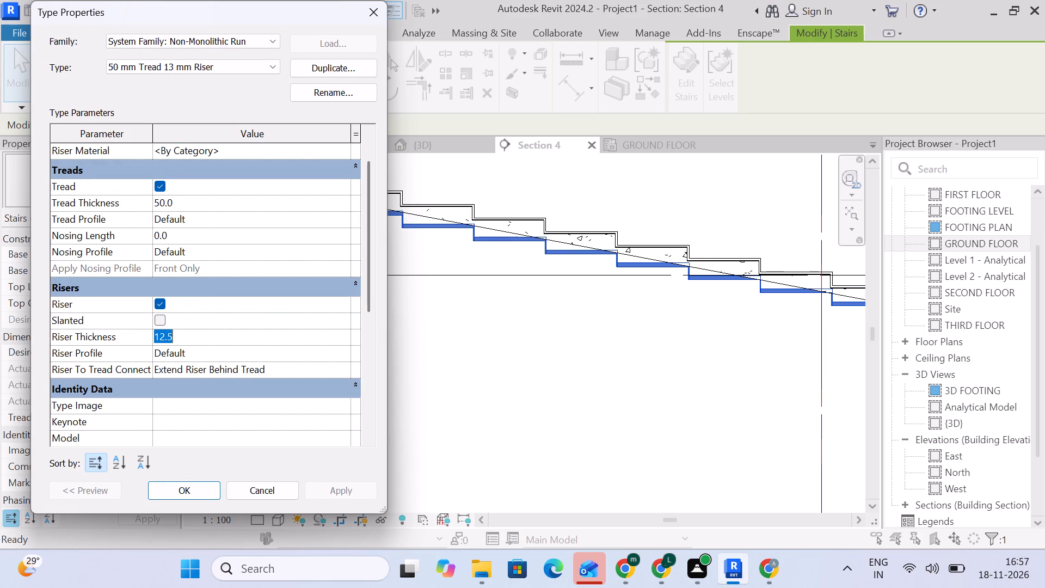
pyautogui.press('4')
pyautogui.hotkey('shift', '"')
pyautogui.press('Return')
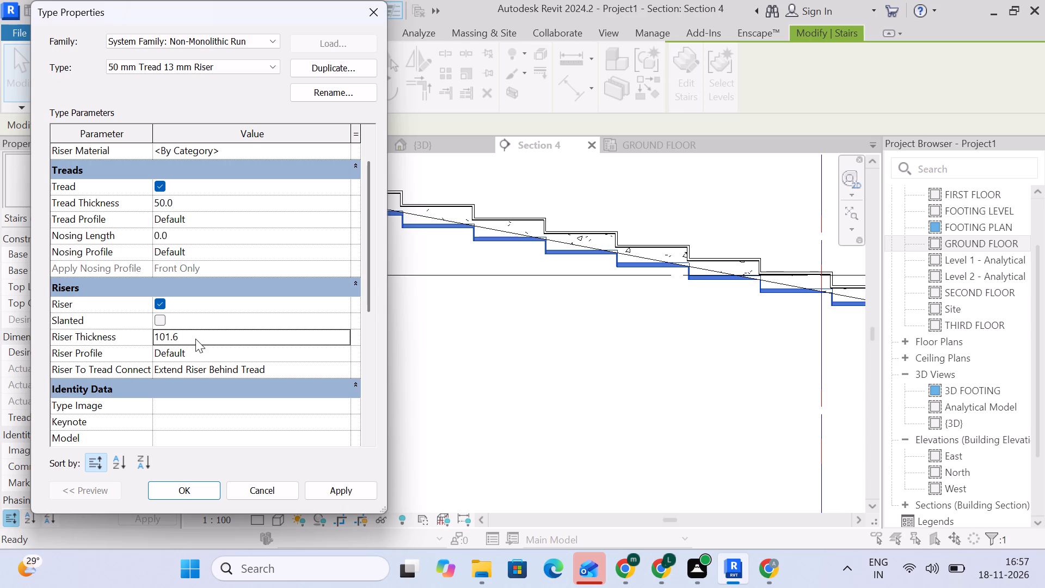
pyautogui.click(181, 203)
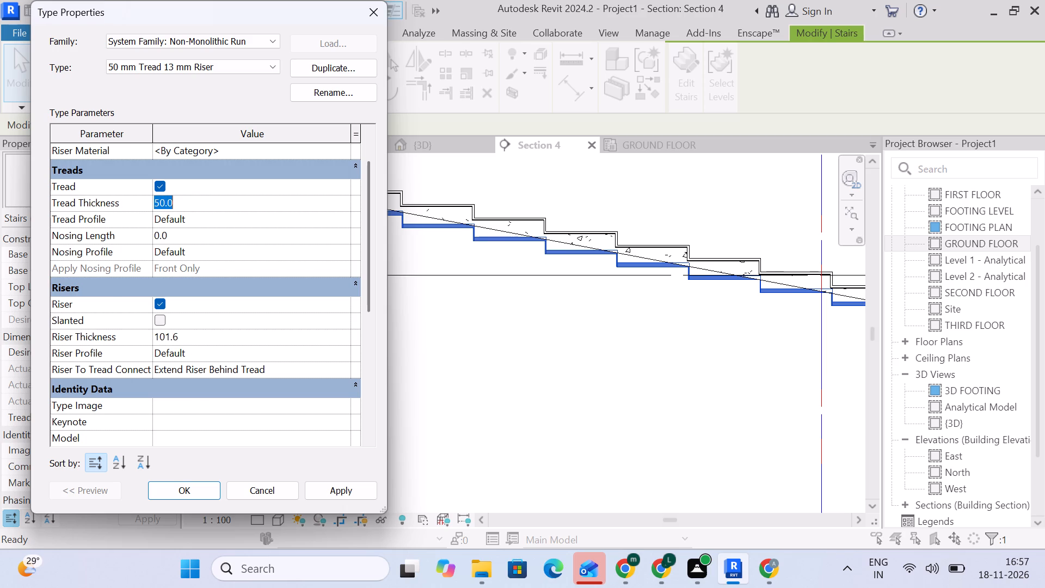
pyautogui.press('4')
pyautogui.hotkey('shift', '"')
pyautogui.press('Return')
# Rename the run type to 4" mm Tread 4" mm Riser and apply the run and stair type changes.
pyautogui.scroll(3, 196, 218)
pyautogui.scroll(-3, 188, 257)
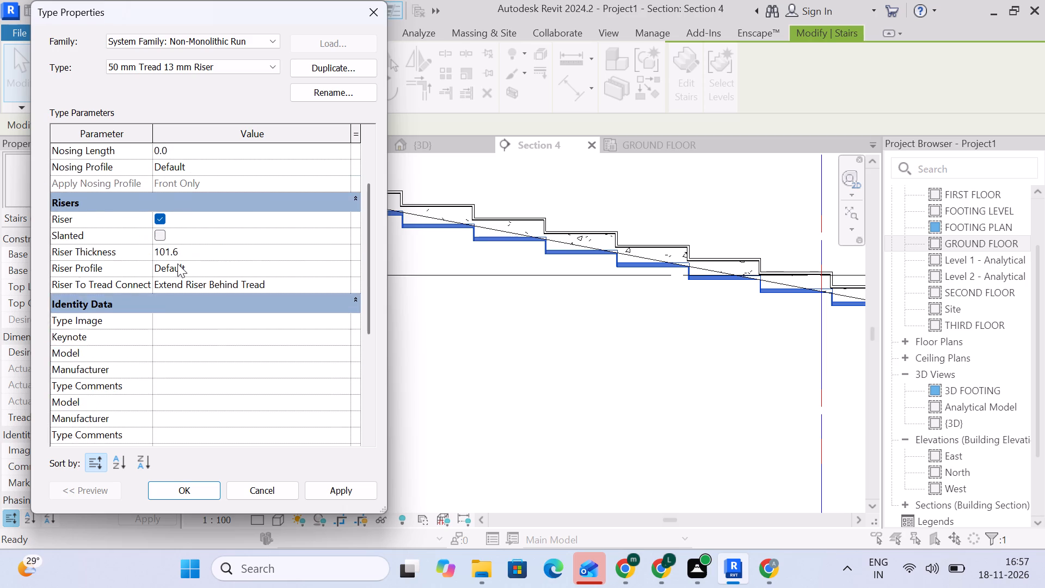
pyautogui.scroll(5, 177, 264)
pyautogui.click(317, 91)
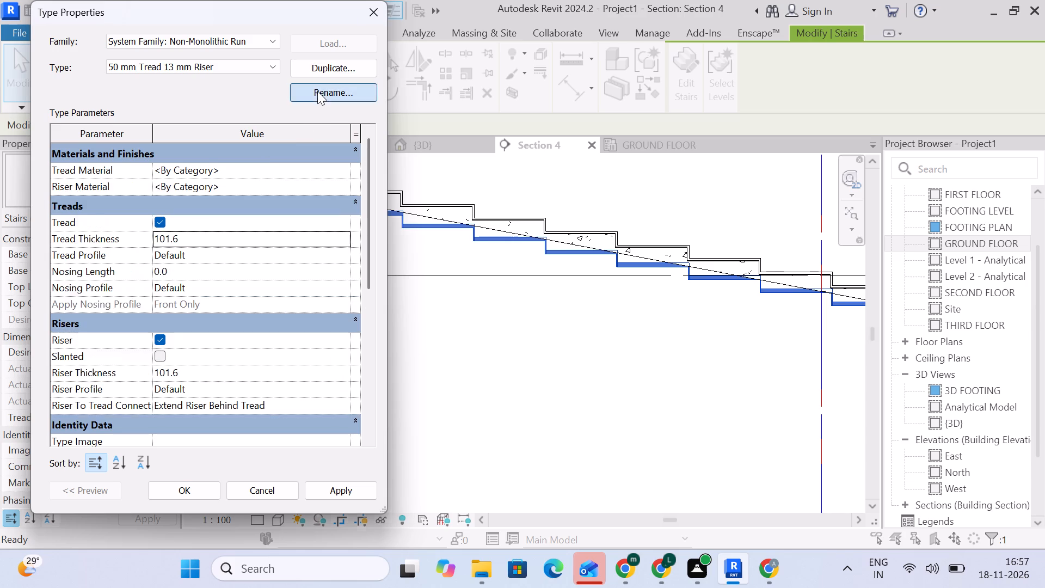
pyautogui.click(227, 267)
pyautogui.moveTo(228, 267); pyautogui.dragTo(222, 267)
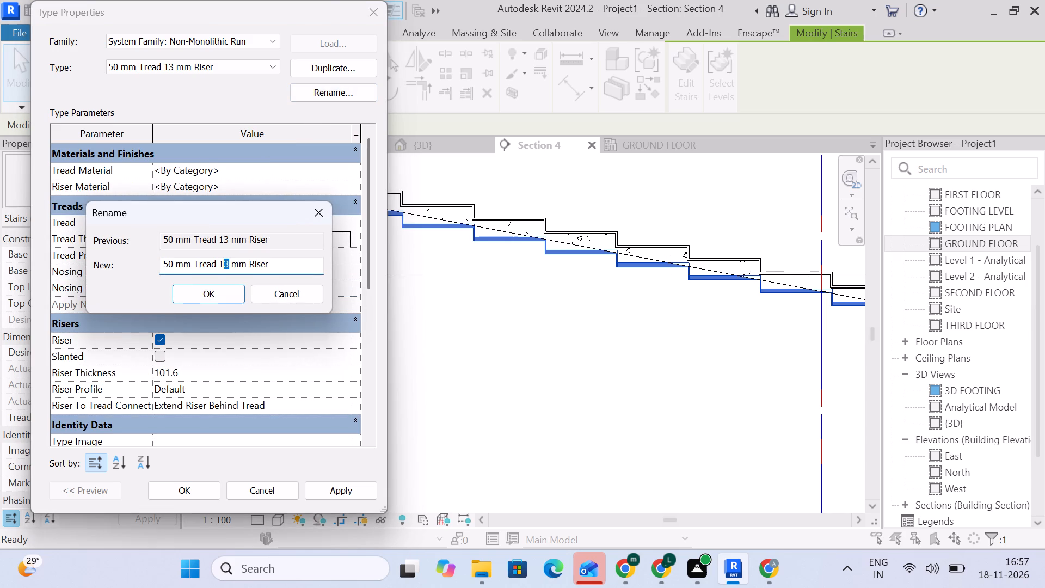
pyautogui.moveTo(222, 267); pyautogui.dragTo(219, 267)
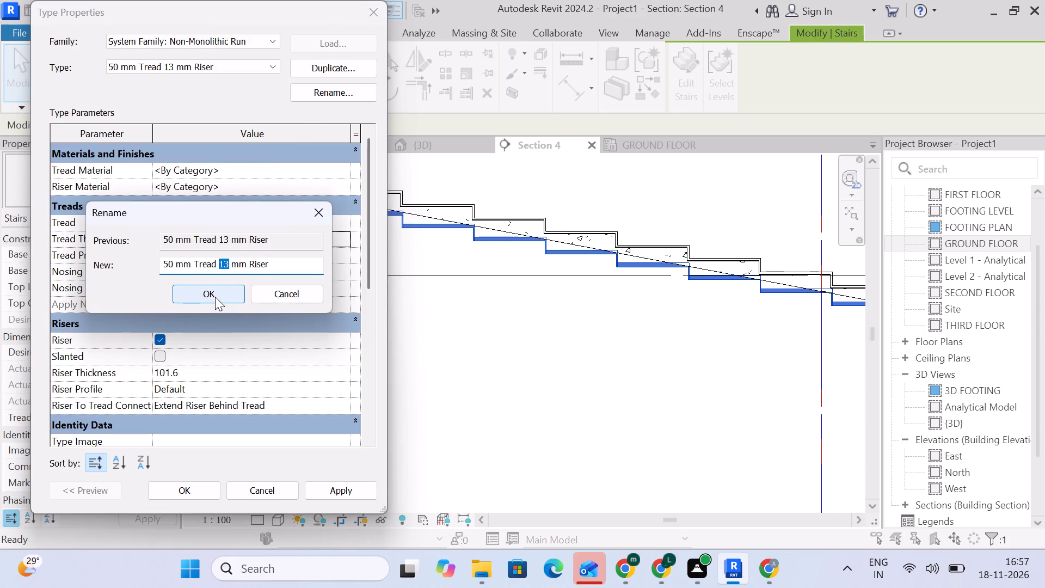
pyautogui.press('4')
pyautogui.hotkey('shift', '"')
pyautogui.press('Return')
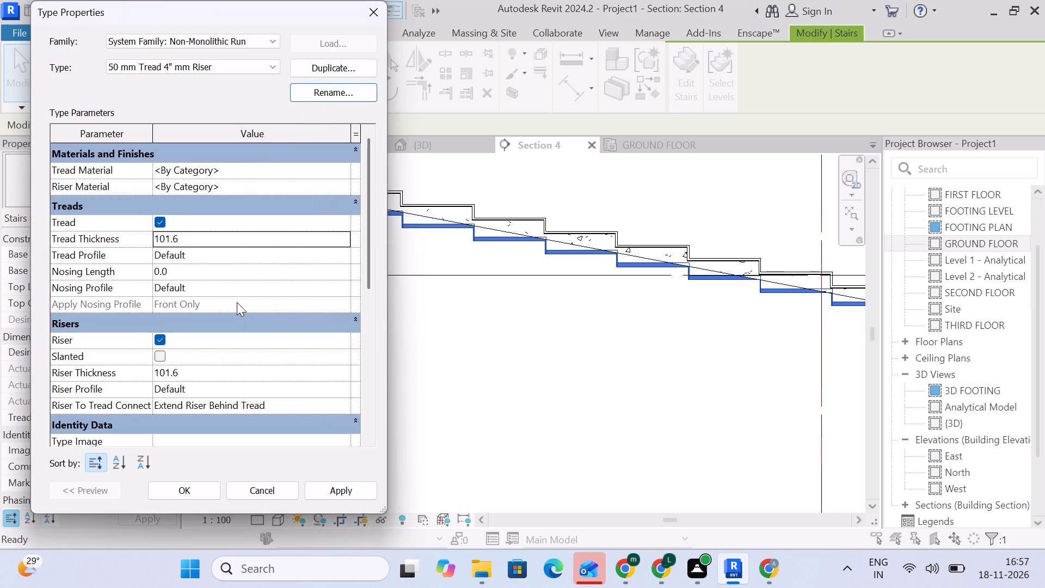
pyautogui.click(298, 96)
pyautogui.click(171, 262)
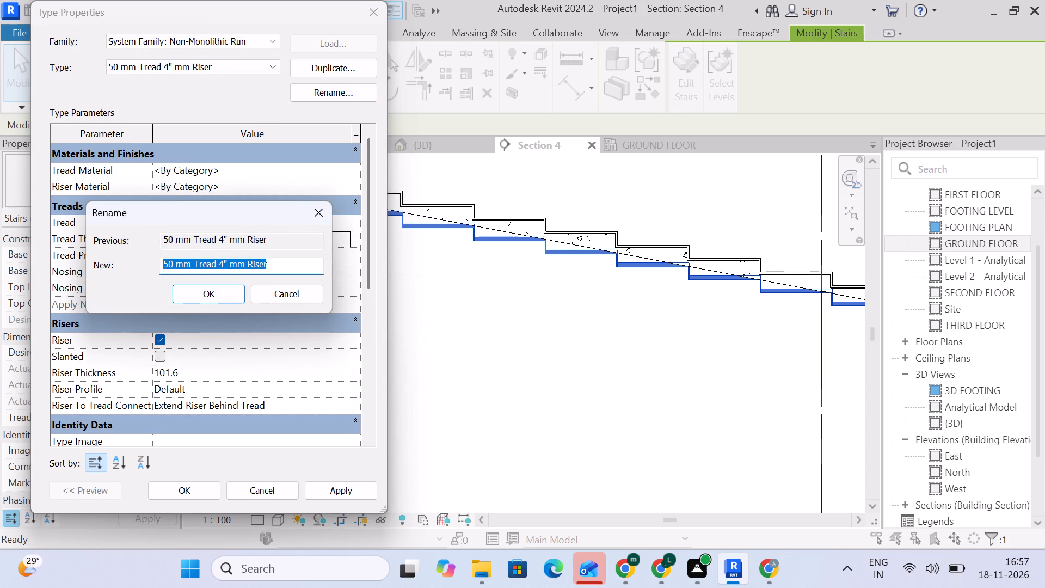
pyautogui.moveTo(173, 265); pyautogui.dragTo(155, 262)
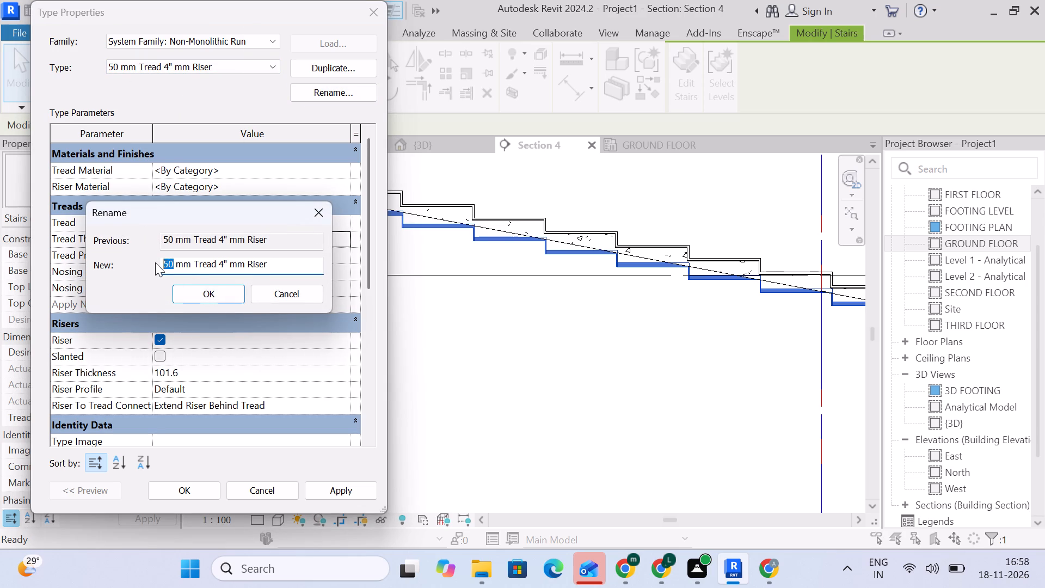
pyautogui.press('4')
pyautogui.hotkey('shift', '"')
pyautogui.press('Return')
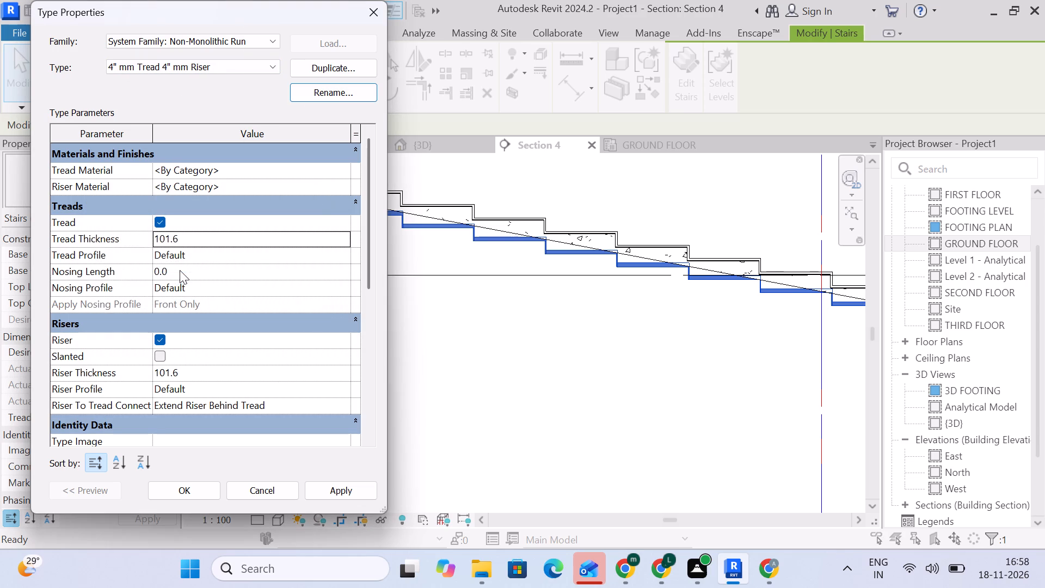
pyautogui.scroll(-3, 179, 277)
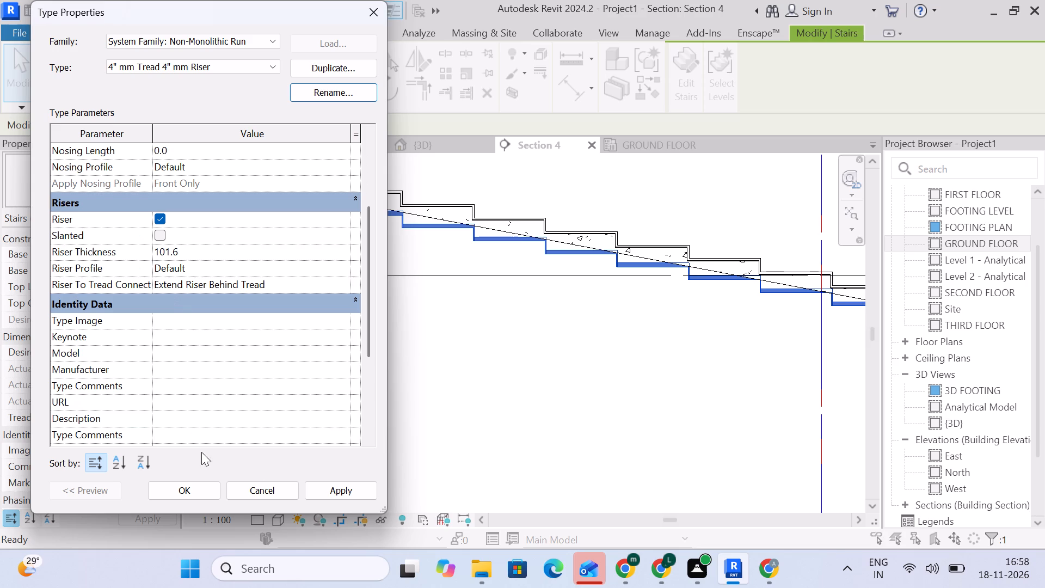
pyautogui.click(340, 493)
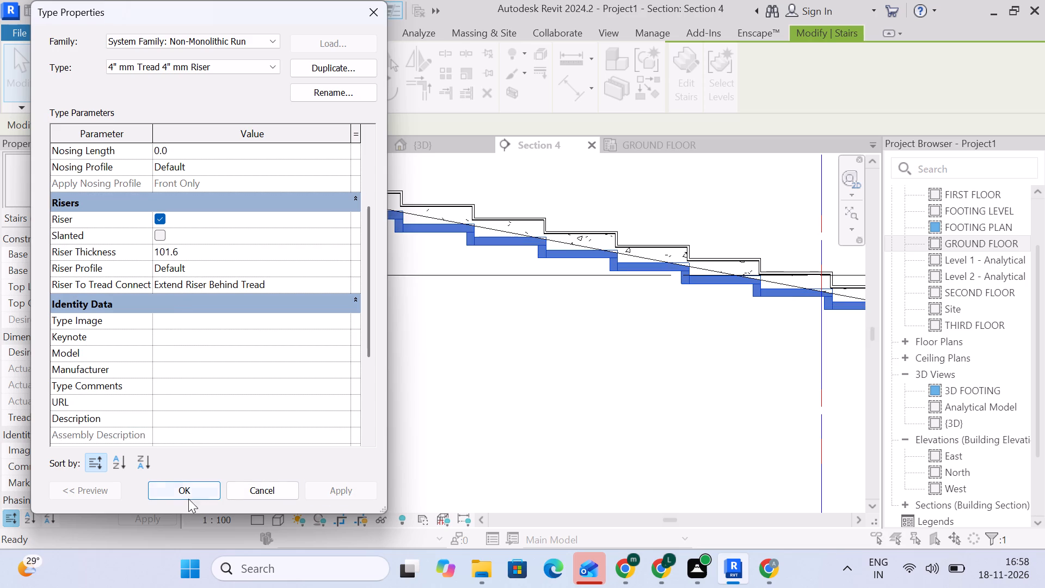
pyautogui.click(188, 493)
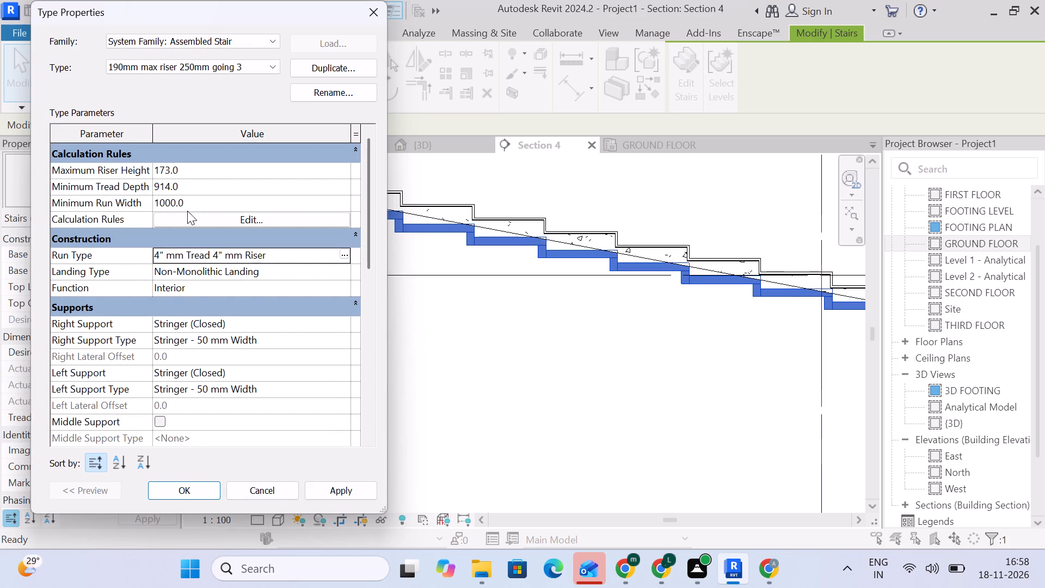
pyautogui.scroll(-1, 230, 345)
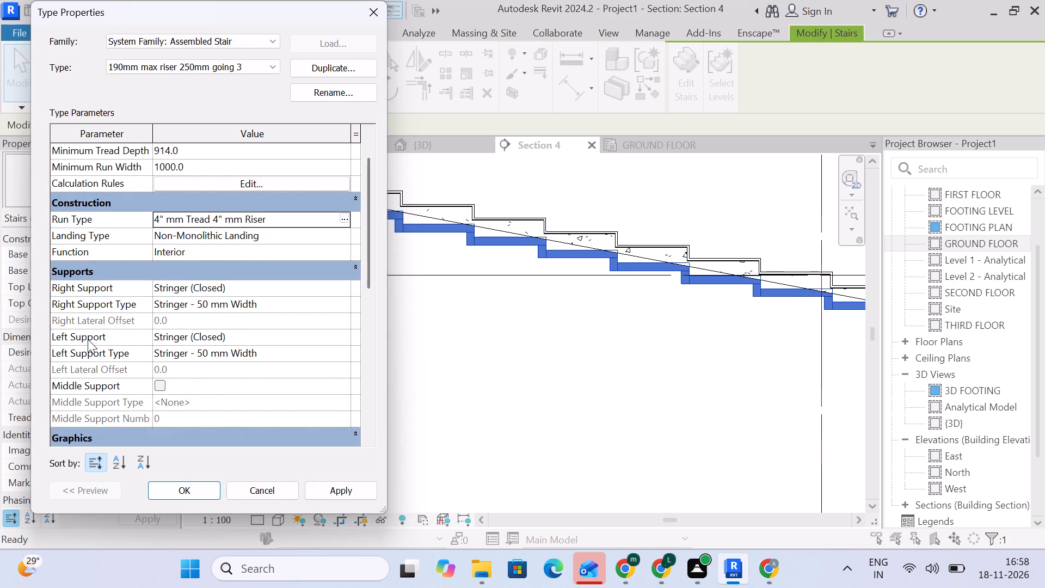
pyautogui.scroll(-1, 98, 341)
pyautogui.click(316, 490)
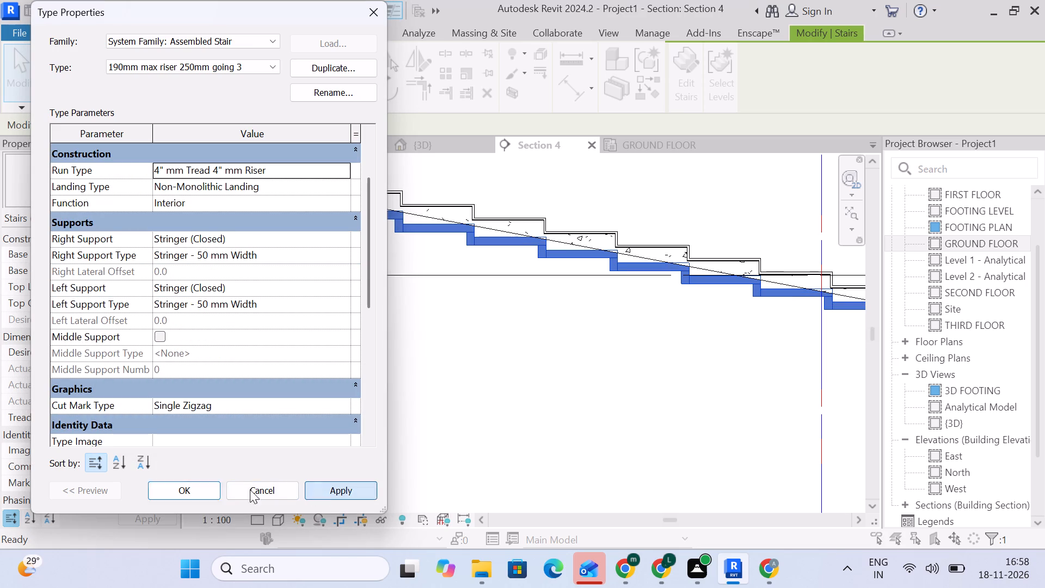
pyautogui.click(186, 489)
# Compare the upper part of the stair with the linked slab's stepped profile in the section.
pyautogui.scroll(3, 369, 236)
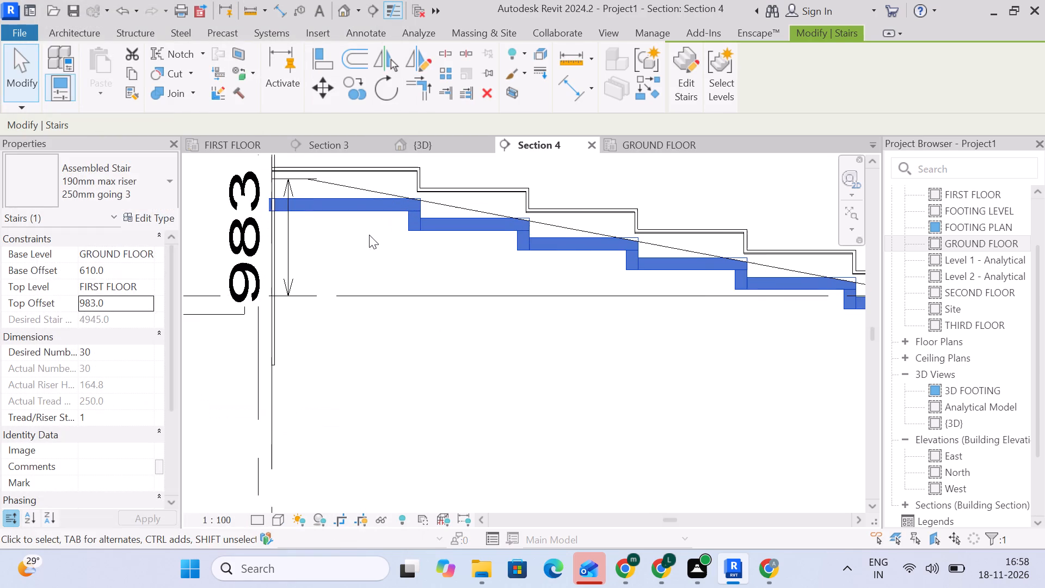
pyautogui.scroll(5, 370, 234)
pyautogui.scroll(-4, 370, 234)
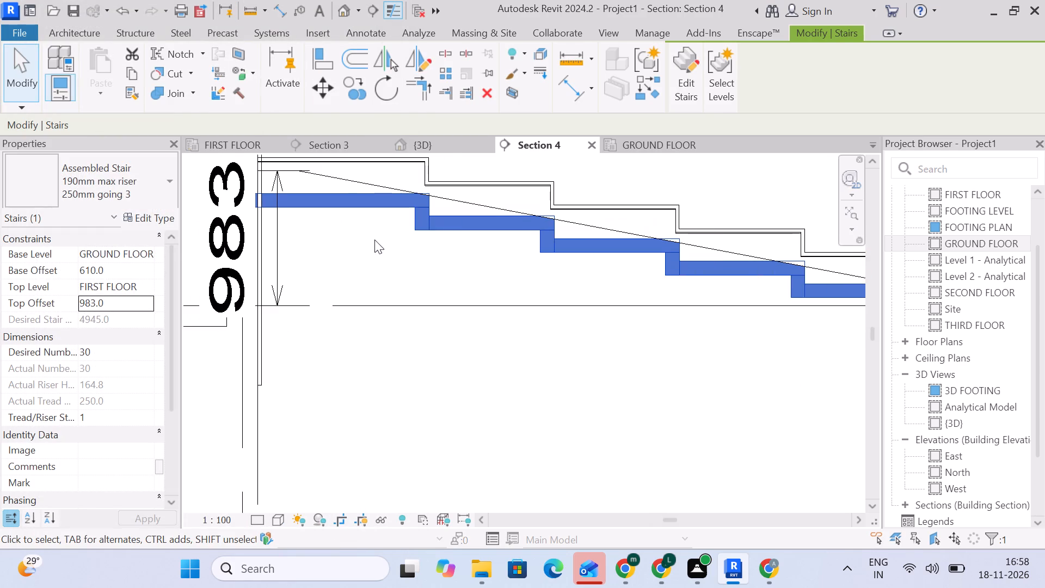
pyautogui.moveTo(515, 232); pyautogui.dragTo(438, 243, button='middle')
pyautogui.scroll(-6, 438, 243)
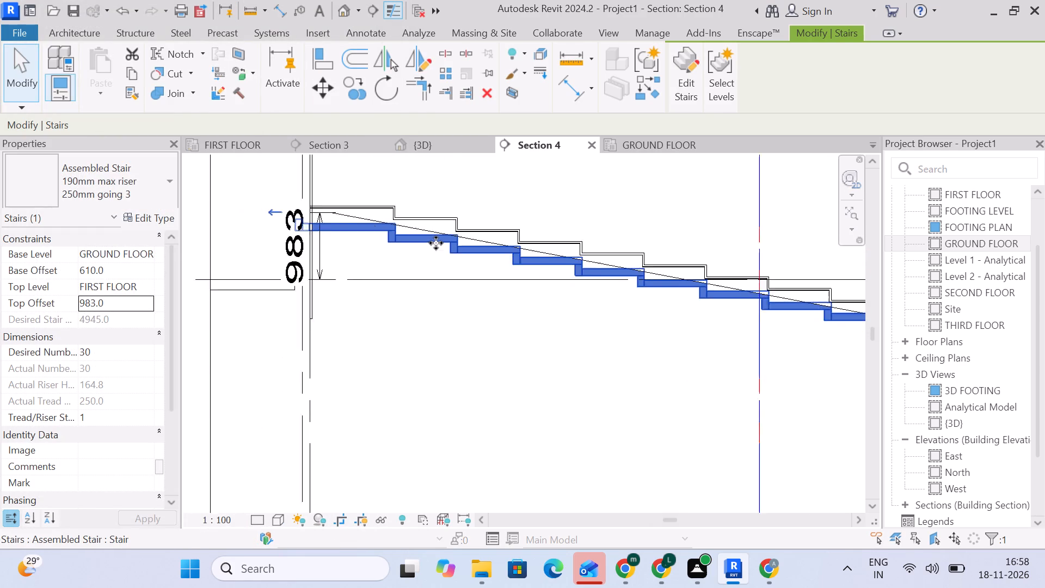
# In Section 3, examine the reinforced cast-in-place stair against the linked slab's stepped profile, down to the lowest step.
pyautogui.scroll(-2, 436, 243)
pyautogui.moveTo(588, 304); pyautogui.dragTo(511, 296, button='middle')
pyautogui.click(321, 149)
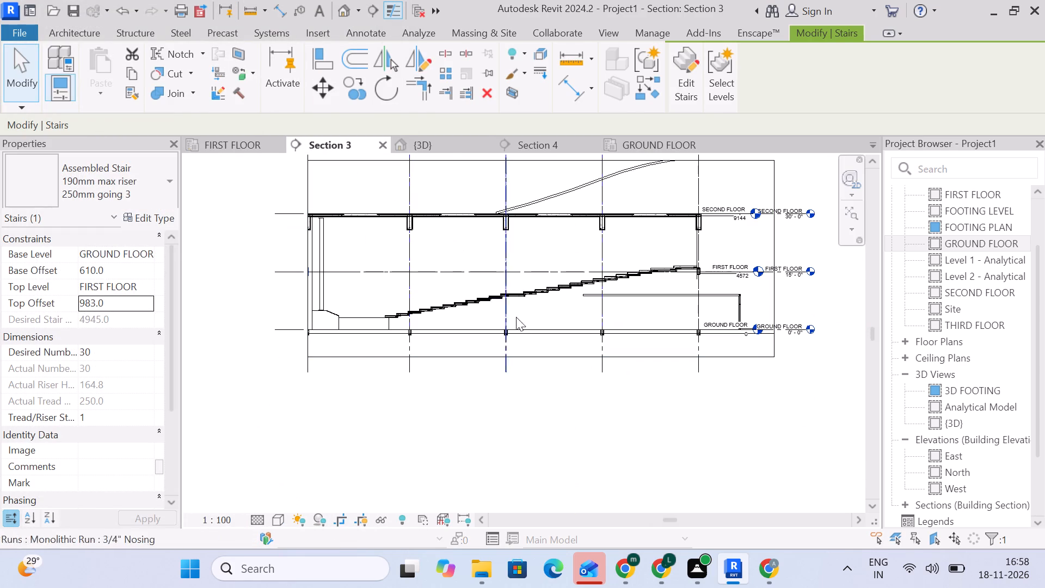
pyautogui.click(538, 431)
pyautogui.scroll(15, 517, 281)
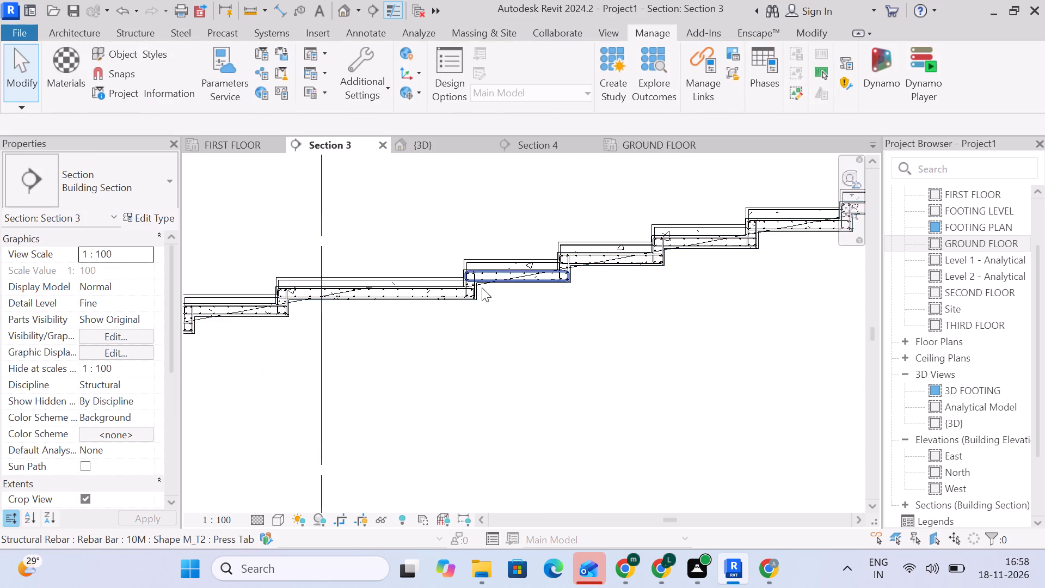
pyautogui.scroll(10, 475, 286)
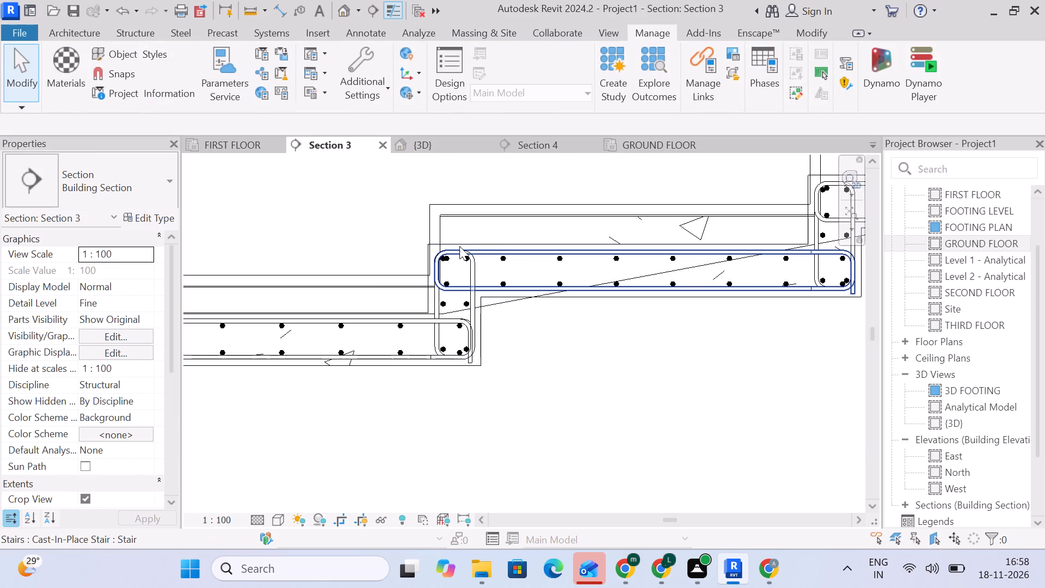
pyautogui.click(417, 274)
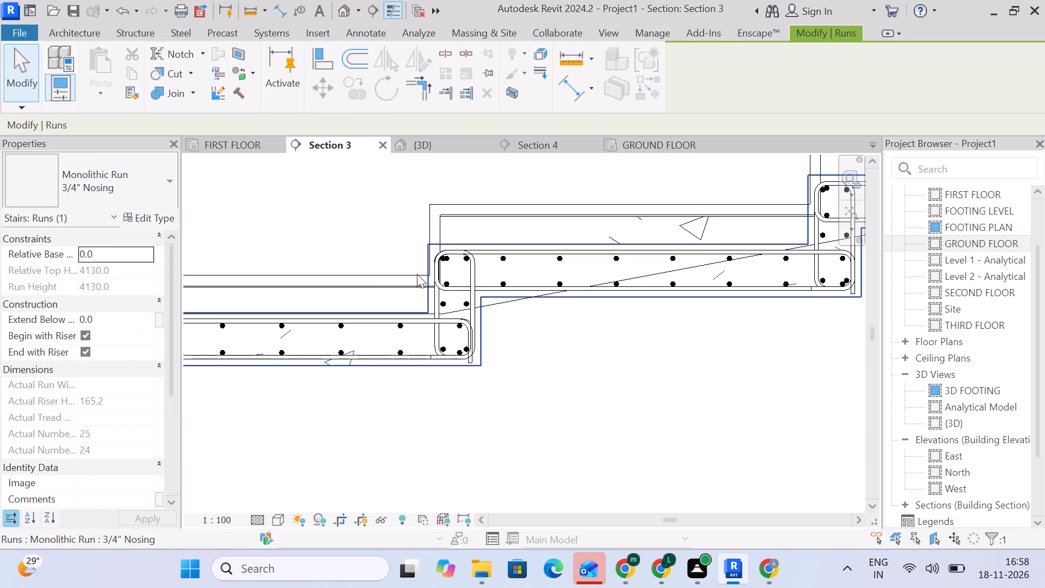
pyautogui.scroll(-4, 416, 274)
pyautogui.moveTo(416, 281); pyautogui.dragTo(618, 277, button='middle')
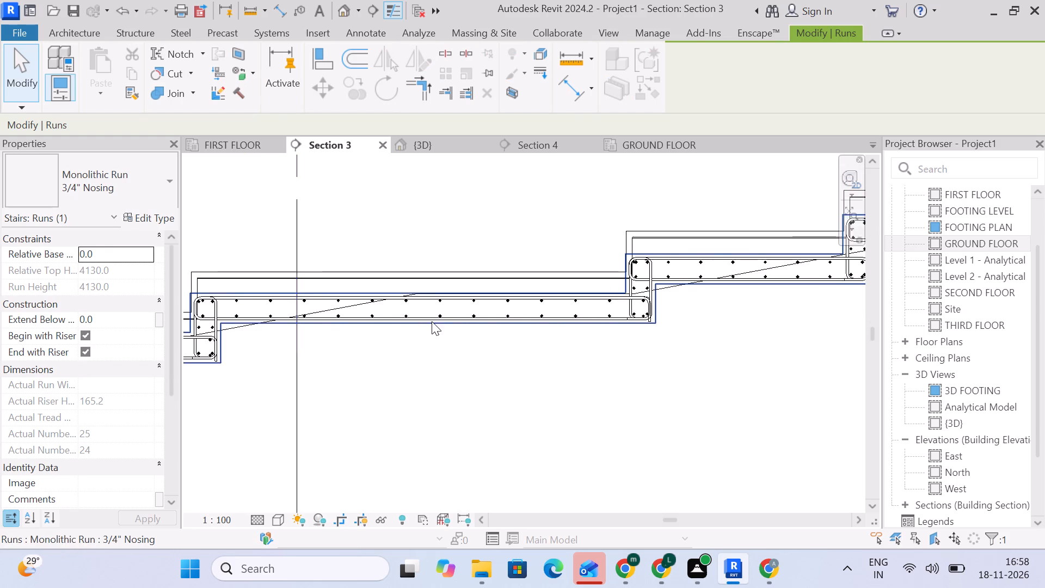
pyautogui.scroll(-6, 432, 321)
pyautogui.moveTo(431, 323); pyautogui.dragTo(636, 233, button='middle')
pyautogui.scroll(-5, 296, 343)
pyautogui.moveTo(310, 343); pyautogui.dragTo(647, 245, button='middle')
pyautogui.scroll(4, 273, 271)
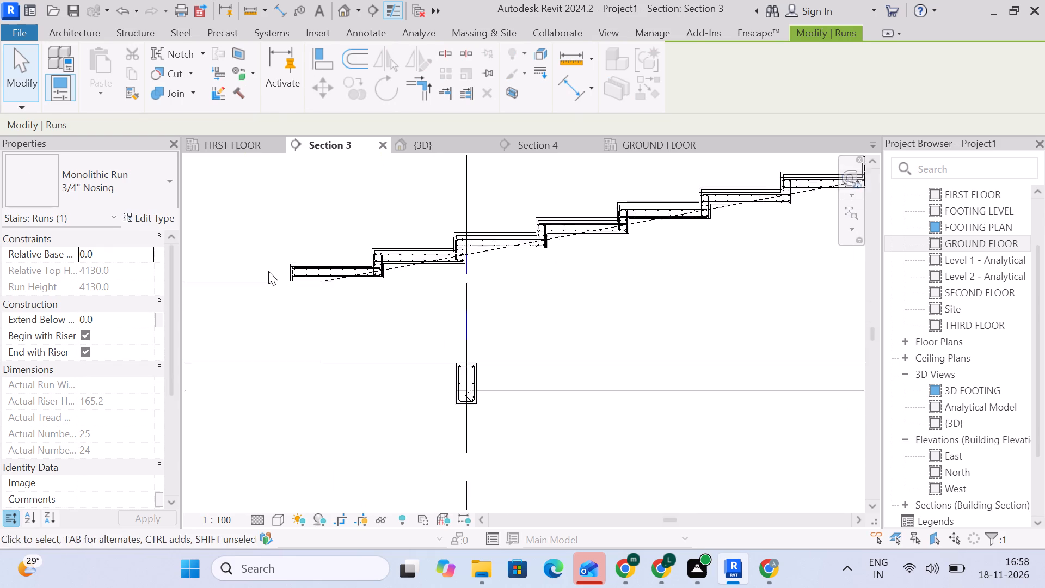
pyautogui.scroll(11, 268, 271)
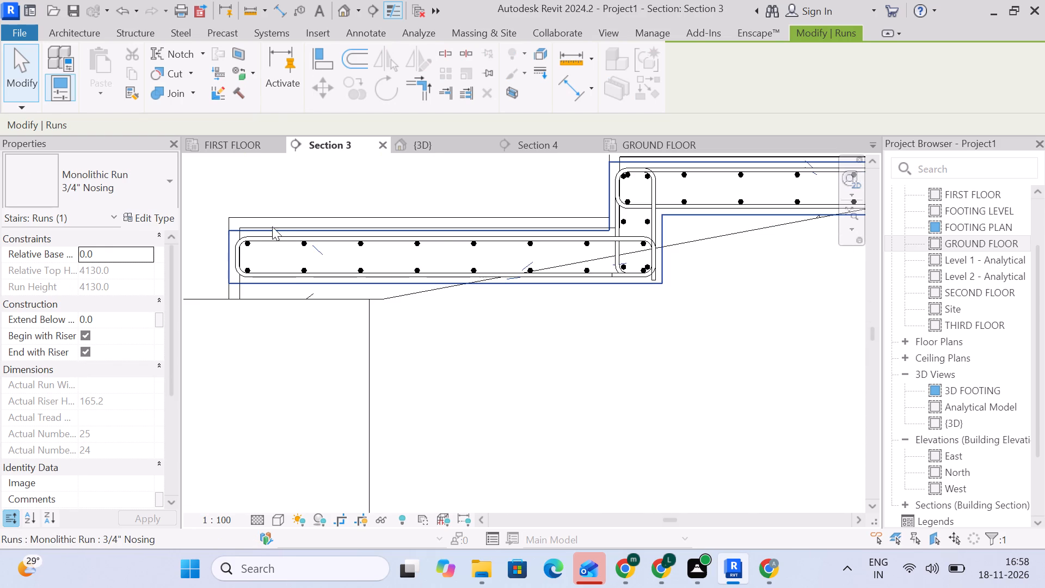
pyautogui.scroll(-3, 584, 234)
pyautogui.moveTo(584, 234); pyautogui.dragTo(481, 285, button='middle')
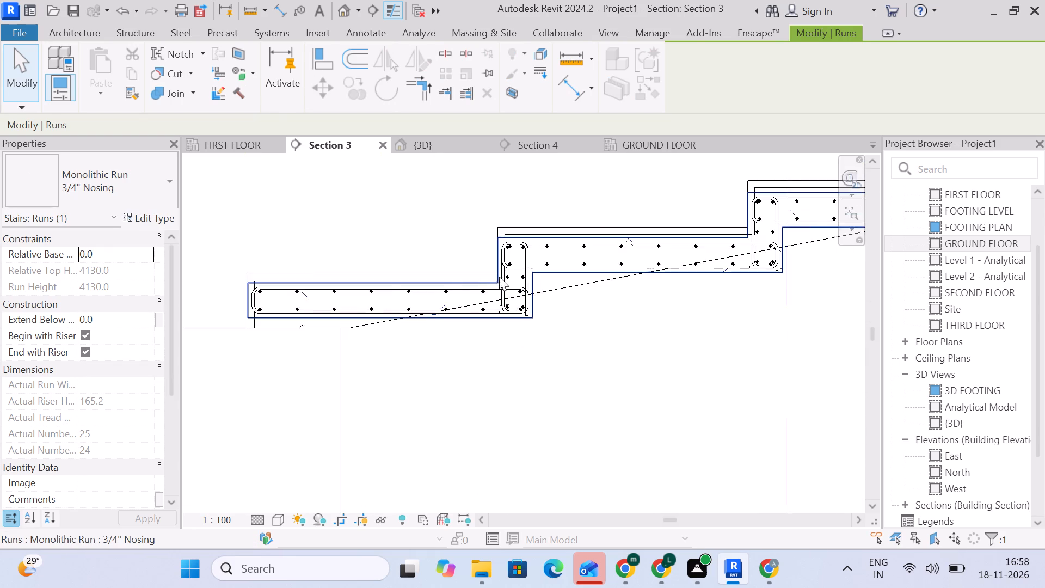
# Measure the vertical rise between two successive tread surfaces of the linked slab near the foot of the stair.
pyautogui.scroll(5, 521, 254)
pyautogui.click(570, 101)
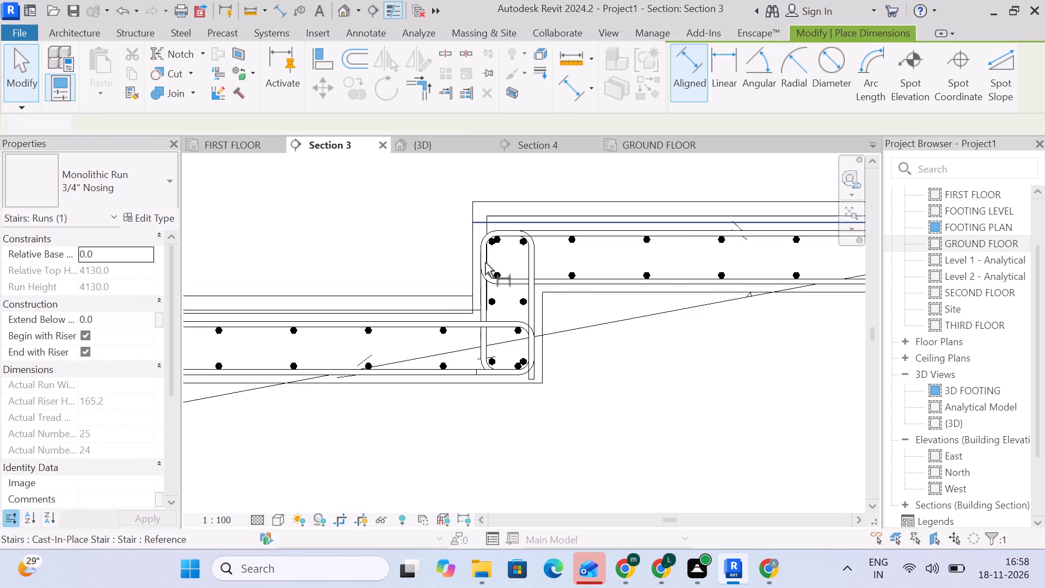
pyautogui.click(445, 289)
pyautogui.click(448, 295)
pyautogui.click(505, 202)
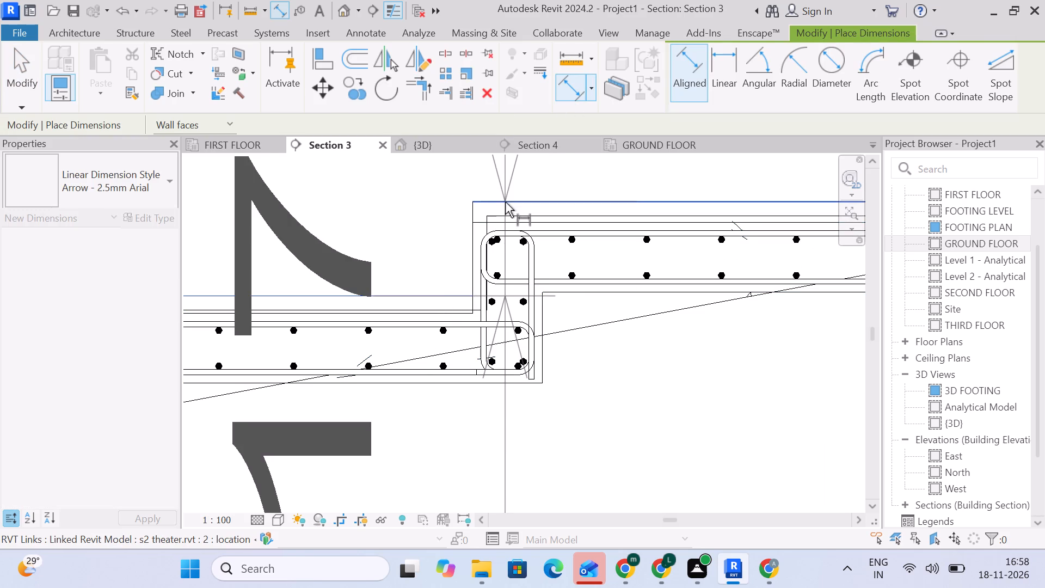
pyautogui.scroll(-10, 404, 237)
pyautogui.moveTo(407, 243); pyautogui.dragTo(465, 250, button='middle')
pyautogui.scroll(1, 466, 250)
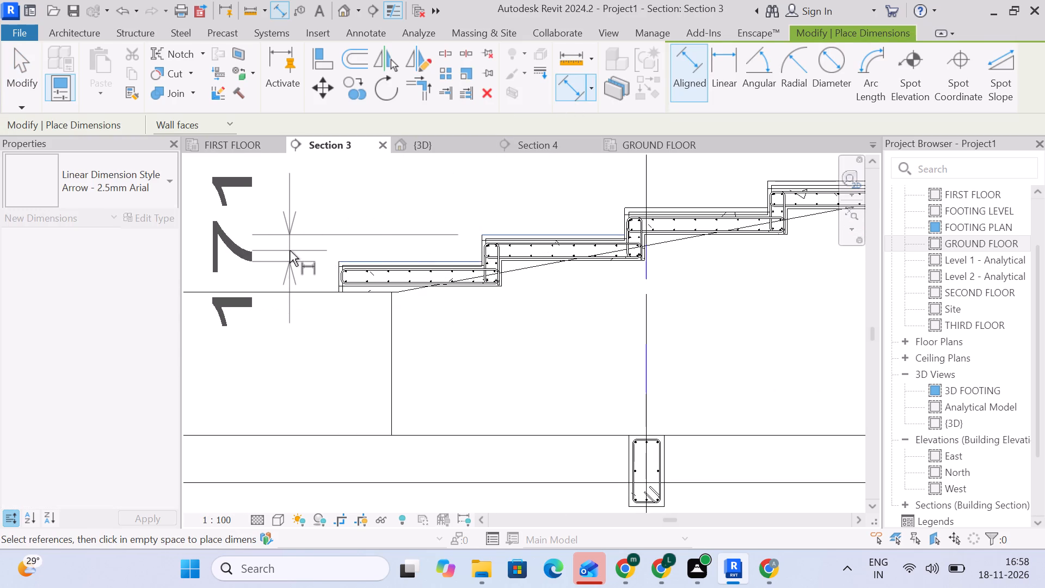
pyautogui.press('Escape')
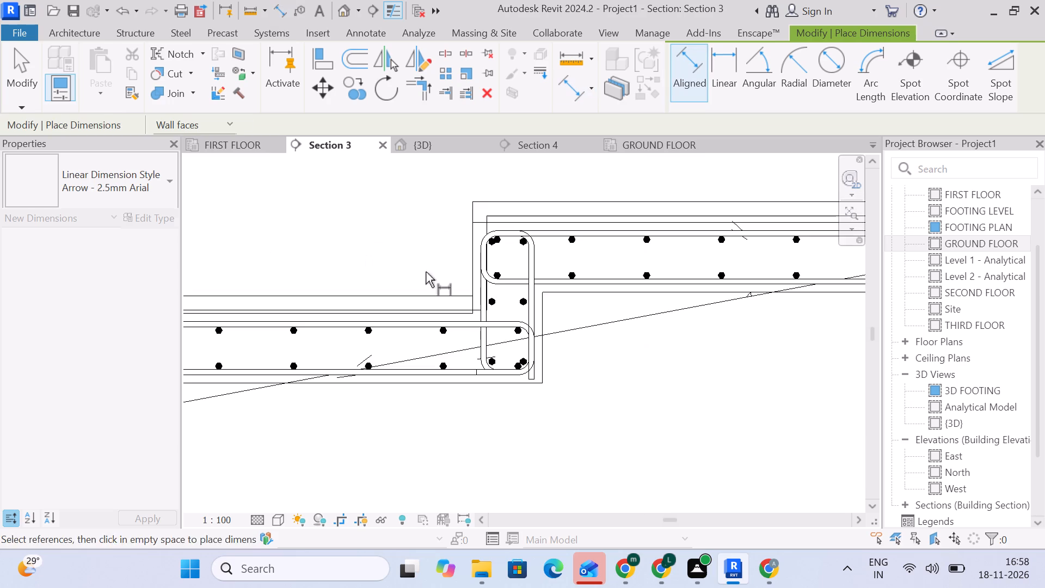
# Measure the cast-in-place stair's thickness from the underside to the top of the second step.
pyautogui.scroll(2, 546, 292)
pyautogui.click(555, 296)
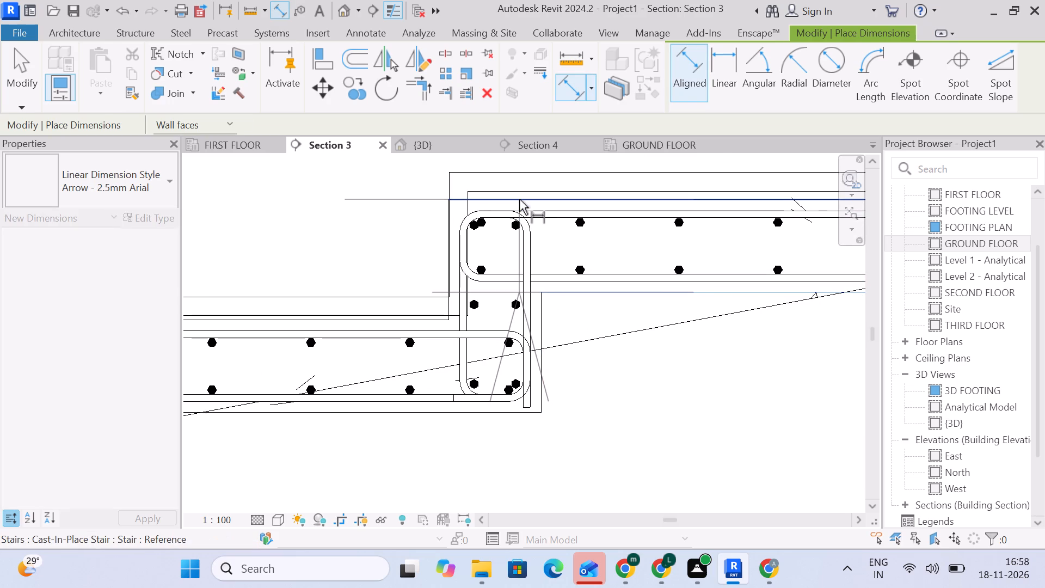
pyautogui.click(519, 199)
pyautogui.scroll(-10, 433, 203)
pyautogui.scroll(-4, 323, 222)
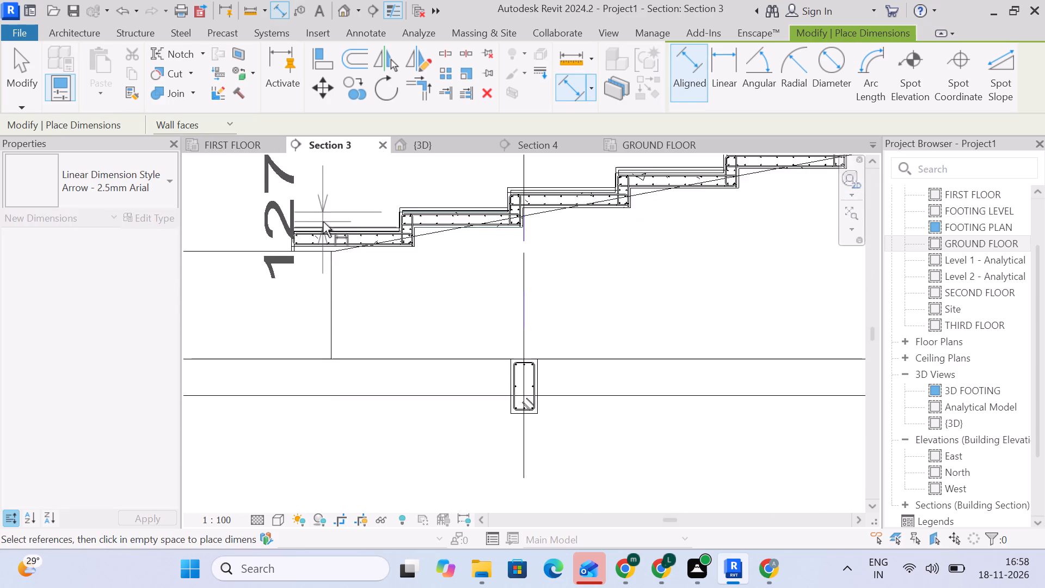
pyautogui.moveTo(323, 222); pyautogui.dragTo(464, 231, button='middle')
pyautogui.press('Escape')
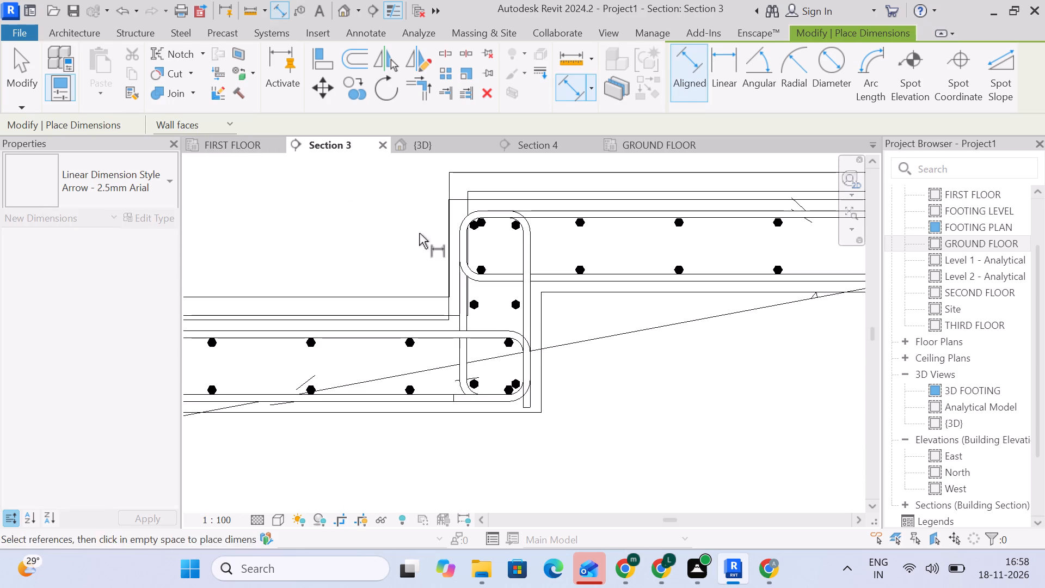
pyautogui.press('Escape')
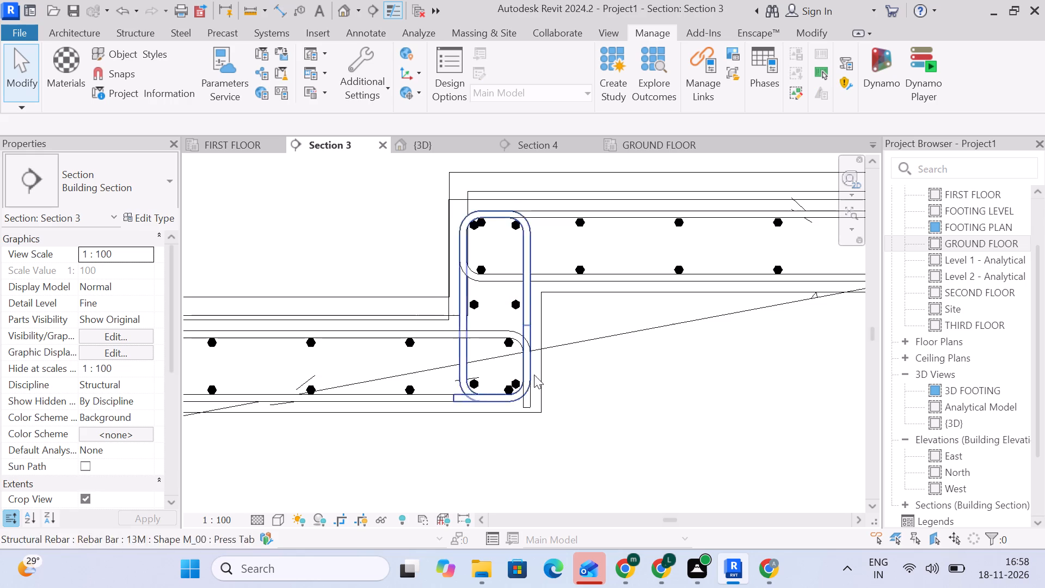
# In the Monolithic Stair SCREEN 1 type, edit the 3/4" Nosing run type and set its structural depth to 171.
pyautogui.click(537, 366)
pyautogui.scroll(-1, 551, 362)
pyautogui.moveTo(551, 362); pyautogui.dragTo(767, 294, button='middle')
pyautogui.scroll(-3, 329, 303)
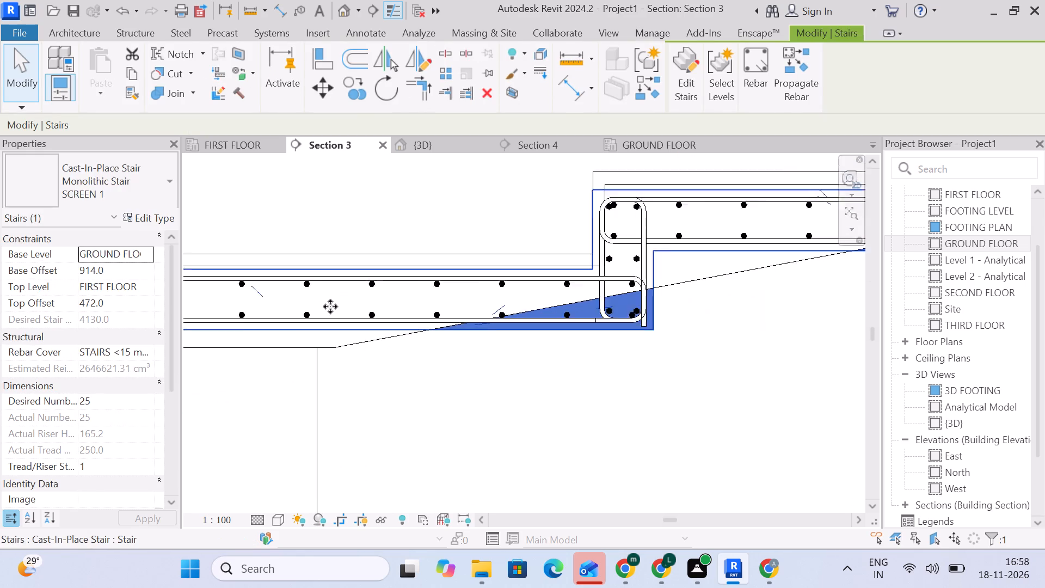
pyautogui.click(152, 220)
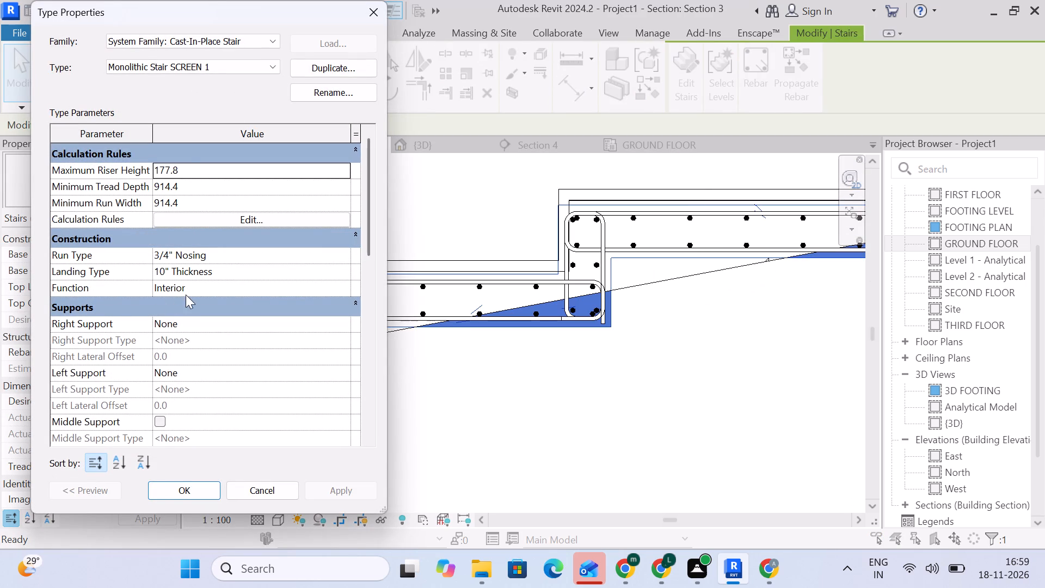
pyautogui.scroll(-2, 187, 295)
pyautogui.scroll(3, 193, 295)
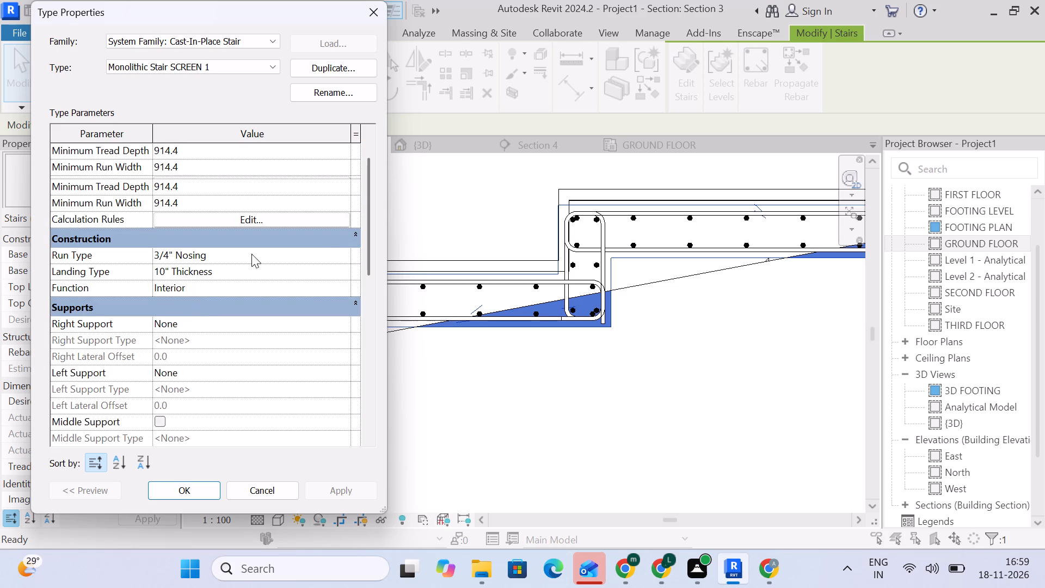
pyautogui.click(346, 255)
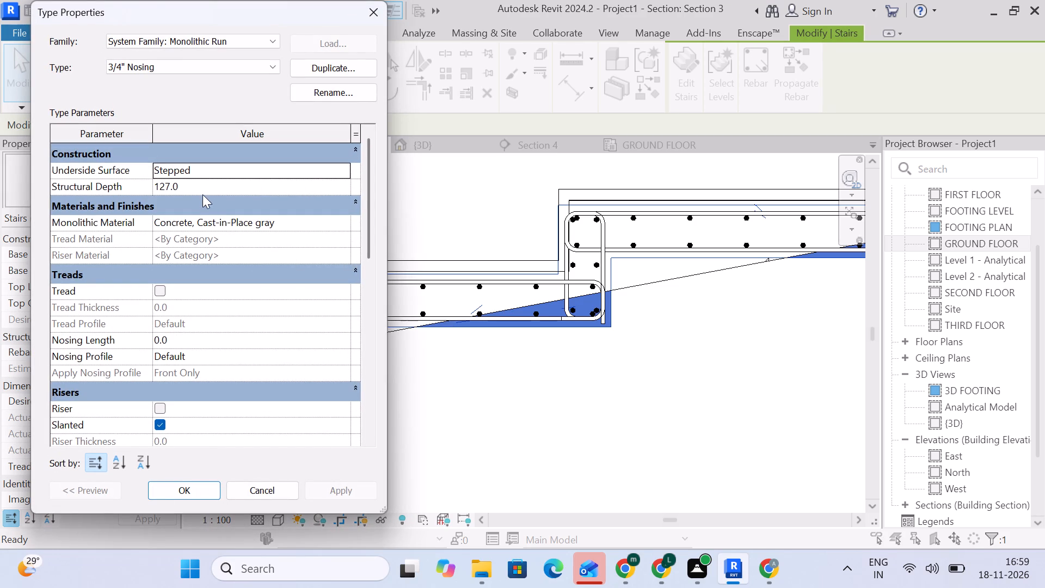
pyautogui.click(198, 189)
pyautogui.press('1')
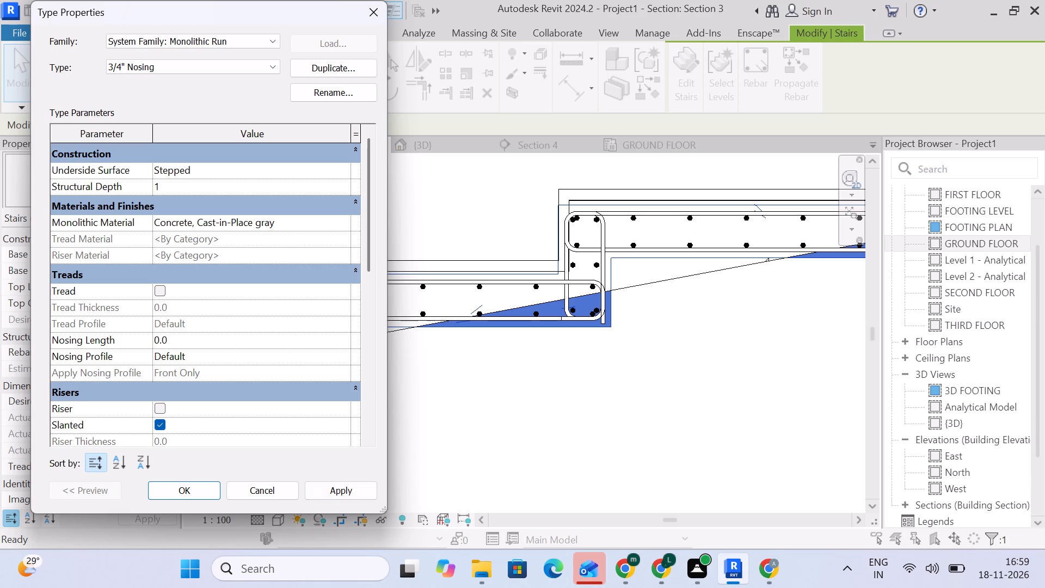
pyautogui.press('7')
pyautogui.press('1')
pyautogui.press('Return')
pyautogui.click(346, 492)
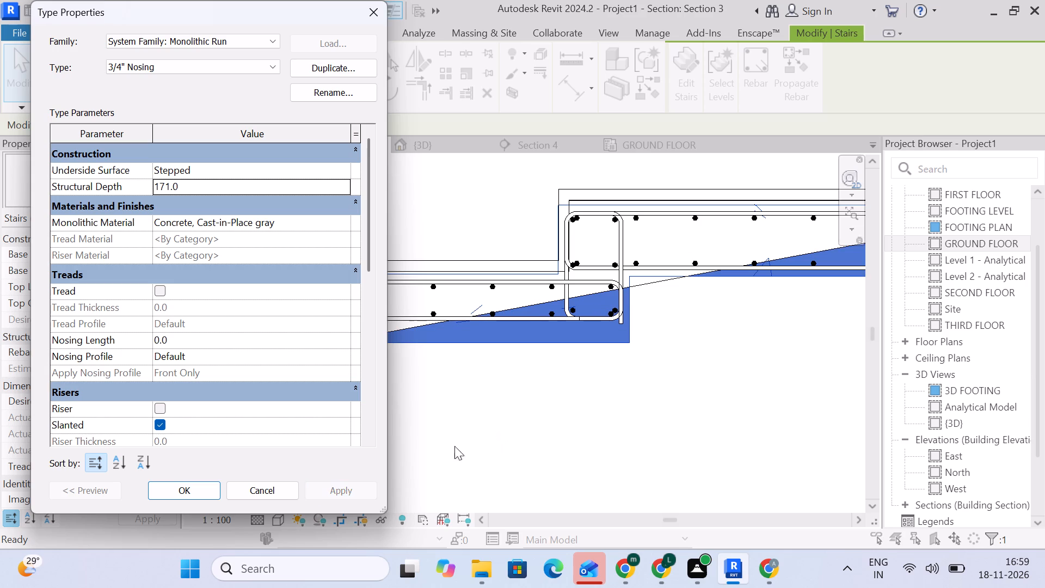
pyautogui.click(190, 491)
pyautogui.click(329, 488)
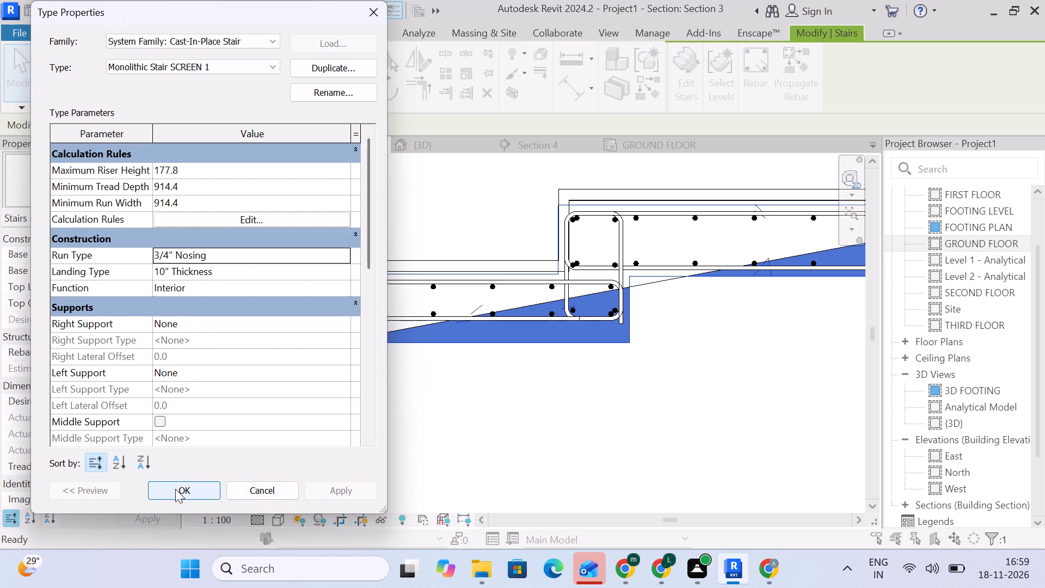
pyautogui.click(173, 488)
# Examine the deepened stair's underside, rebar and top surface against the linked slab at the lowest steps.
pyautogui.scroll(-4, 300, 398)
pyautogui.moveTo(307, 395); pyautogui.dragTo(457, 377, button='middle')
pyautogui.scroll(5, 383, 339)
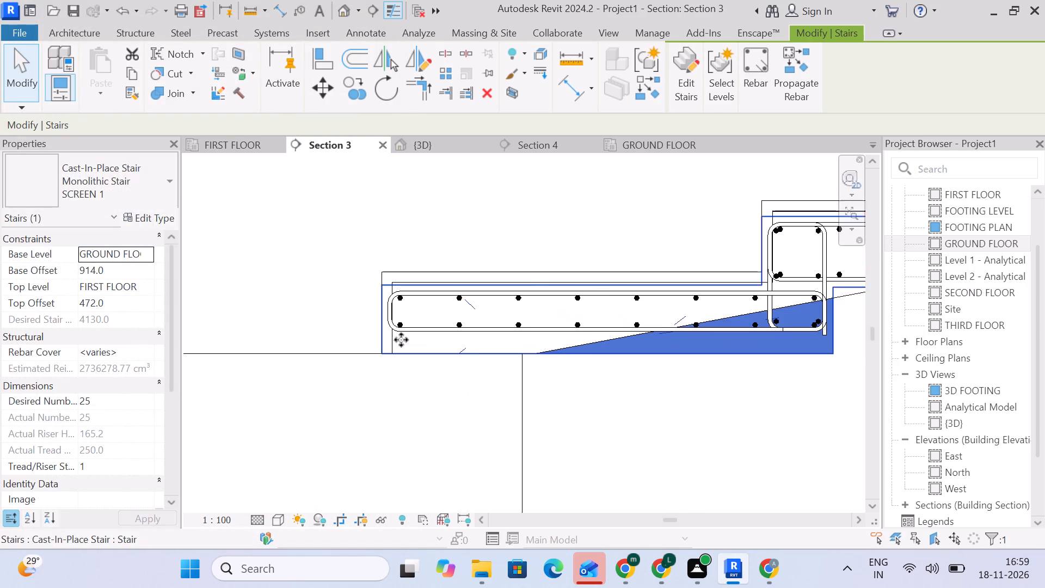
pyautogui.moveTo(647, 372); pyautogui.dragTo(314, 328, button='middle')
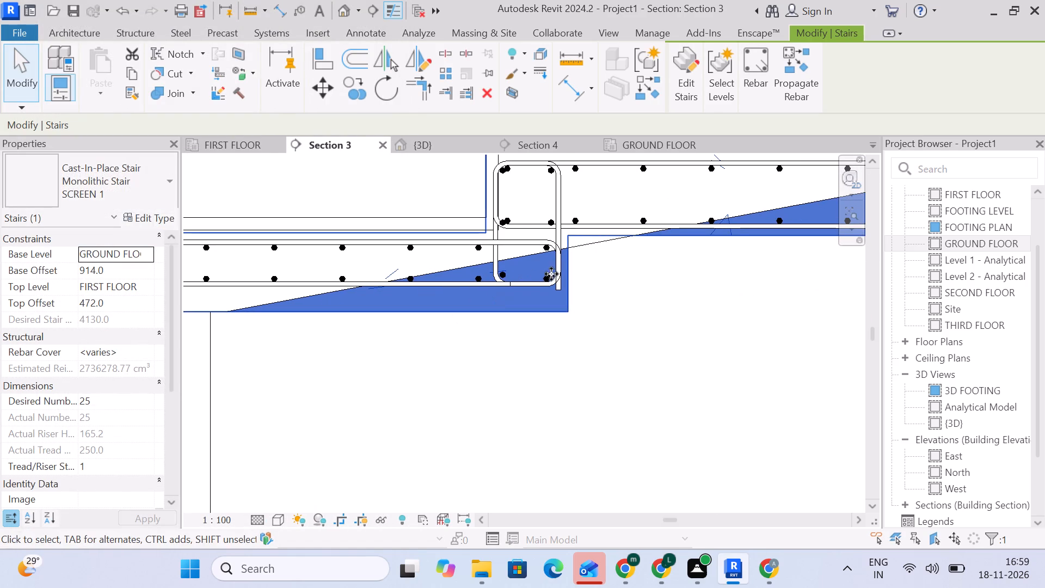
pyautogui.moveTo(579, 283); pyautogui.dragTo(677, 315, button='middle')
pyautogui.scroll(3, 629, 316)
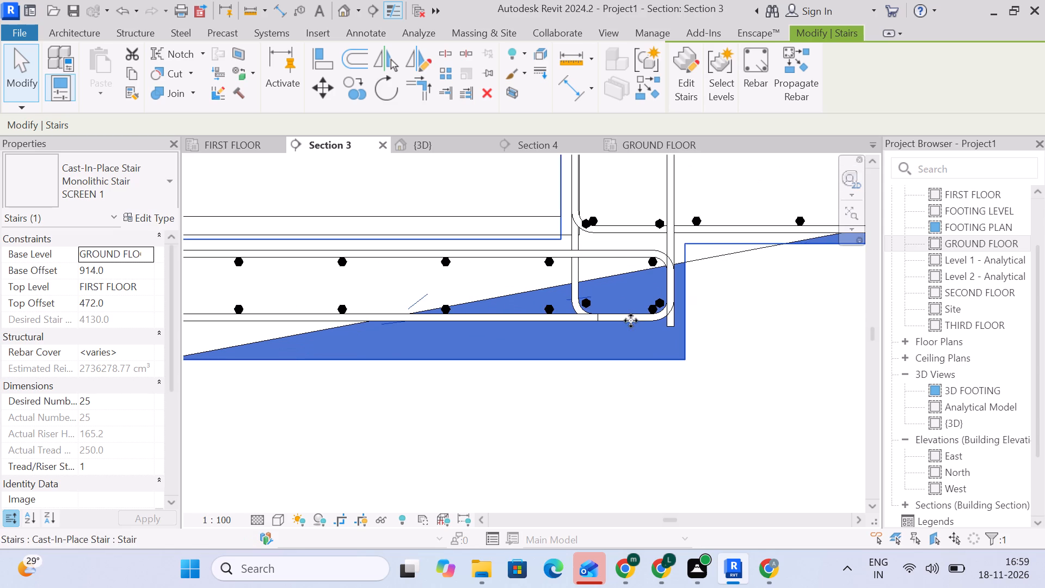
pyautogui.scroll(-3, 728, 332)
pyautogui.moveTo(728, 332); pyautogui.dragTo(693, 372, button='middle')
pyautogui.scroll(2, 612, 259)
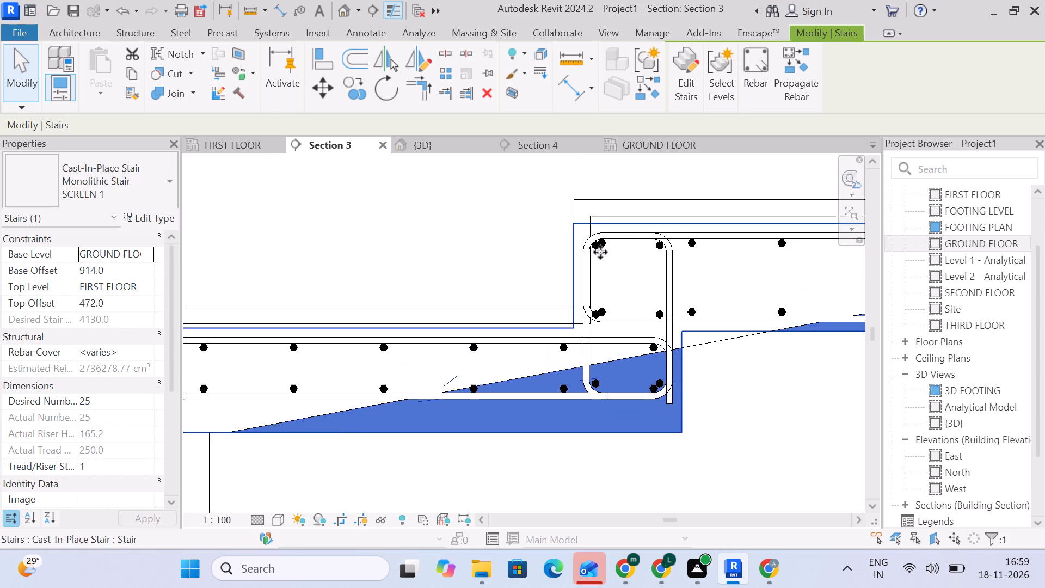
pyautogui.moveTo(492, 326); pyautogui.dragTo(796, 284, button='middle')
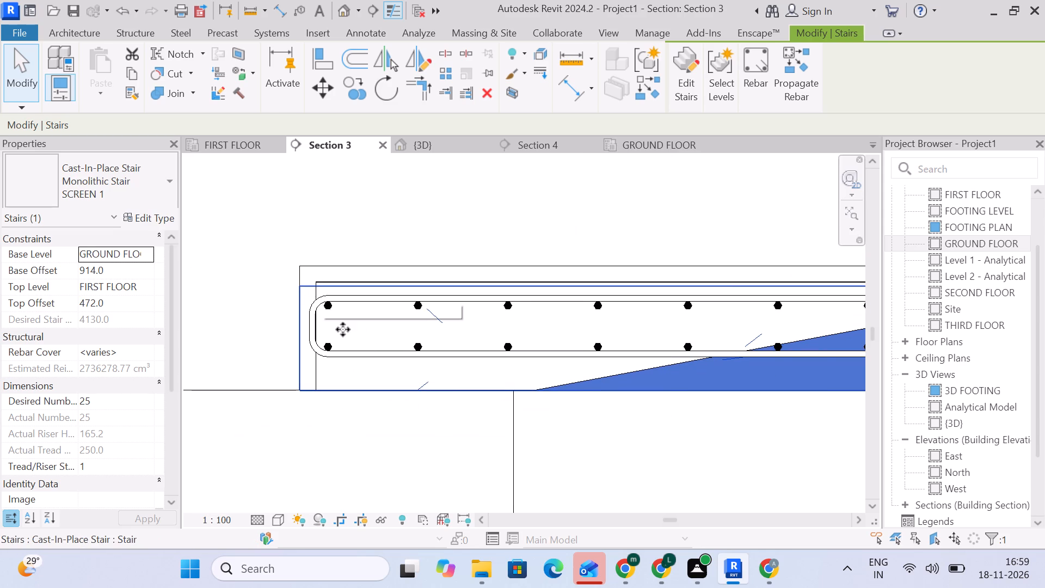
pyautogui.moveTo(350, 329); pyautogui.dragTo(511, 247, button='middle')
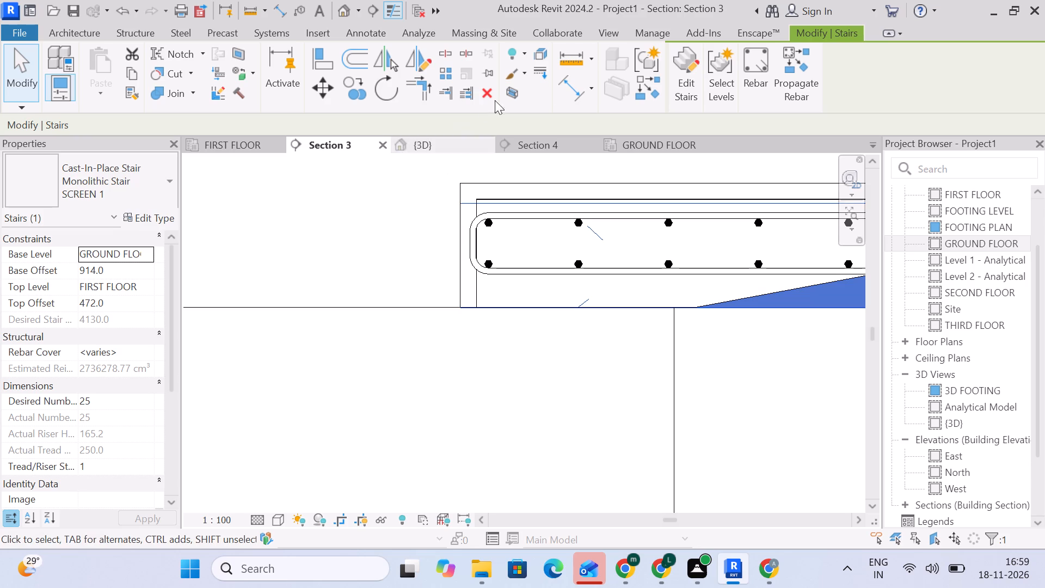
# Measure the vertical distance from the linked slab's top face to the stair's underside at the lowest step.
pyautogui.click(574, 87)
pyautogui.click(517, 181)
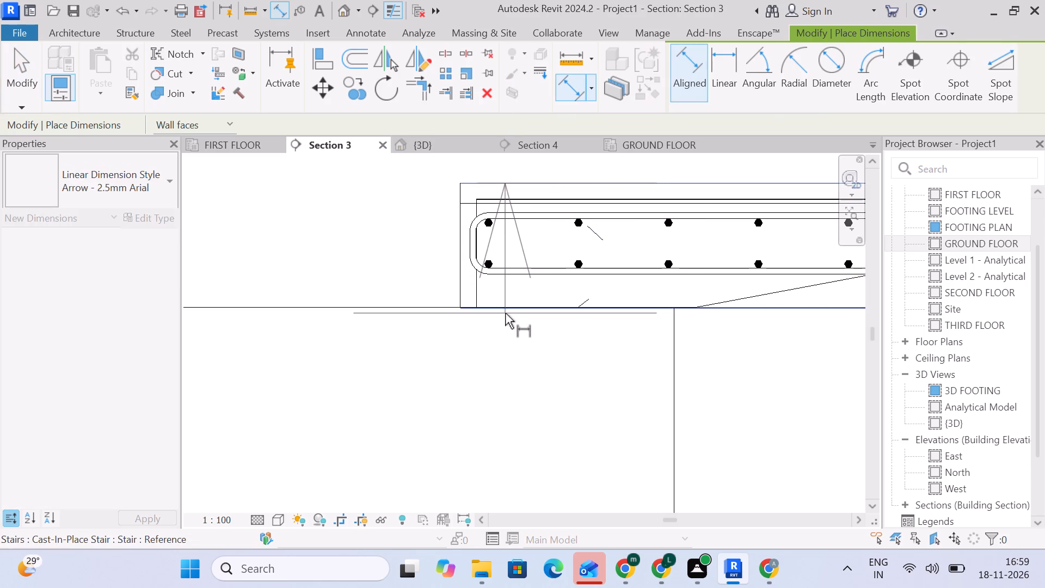
pyautogui.click(505, 311)
pyautogui.scroll(-9, 403, 298)
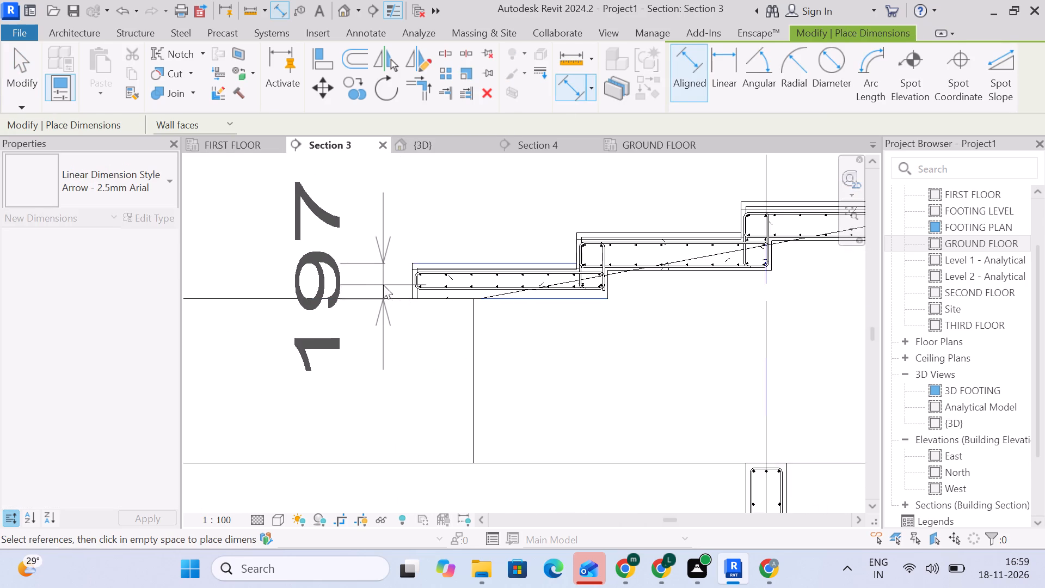
pyautogui.press('Escape')
# Measure the riser height between the top faces of the linked slab's first and second steps.
pyautogui.moveTo(631, 197); pyautogui.dragTo(218, 339, button='middle')
pyautogui.moveTo(618, 322); pyautogui.dragTo(427, 344, button='middle')
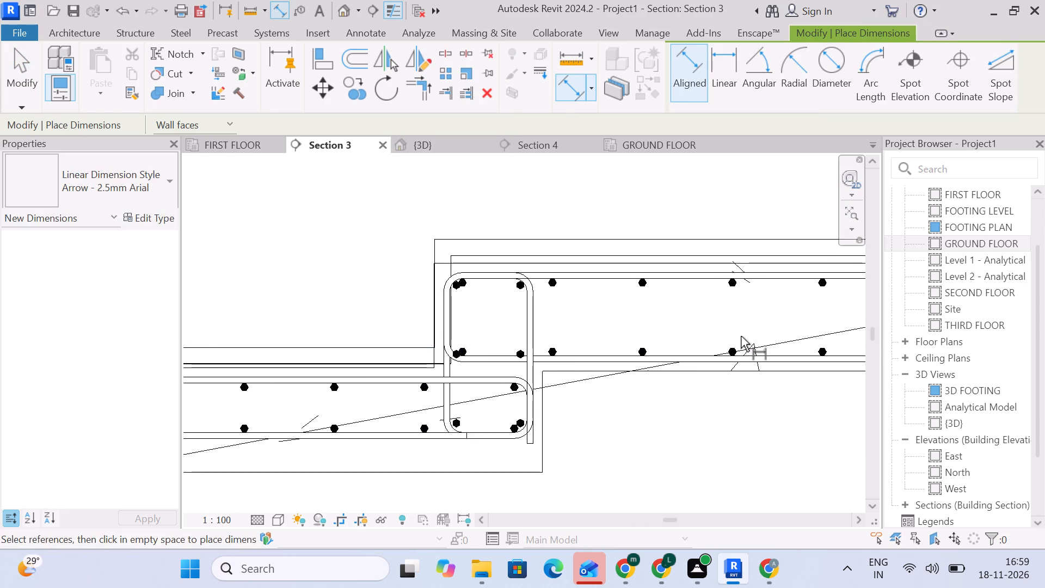
pyautogui.scroll(-4, 741, 336)
pyautogui.moveTo(727, 336); pyautogui.dragTo(417, 335, button='middle')
pyautogui.scroll(4, 649, 333)
pyautogui.moveTo(660, 347); pyautogui.dragTo(917, 345, button='middle')
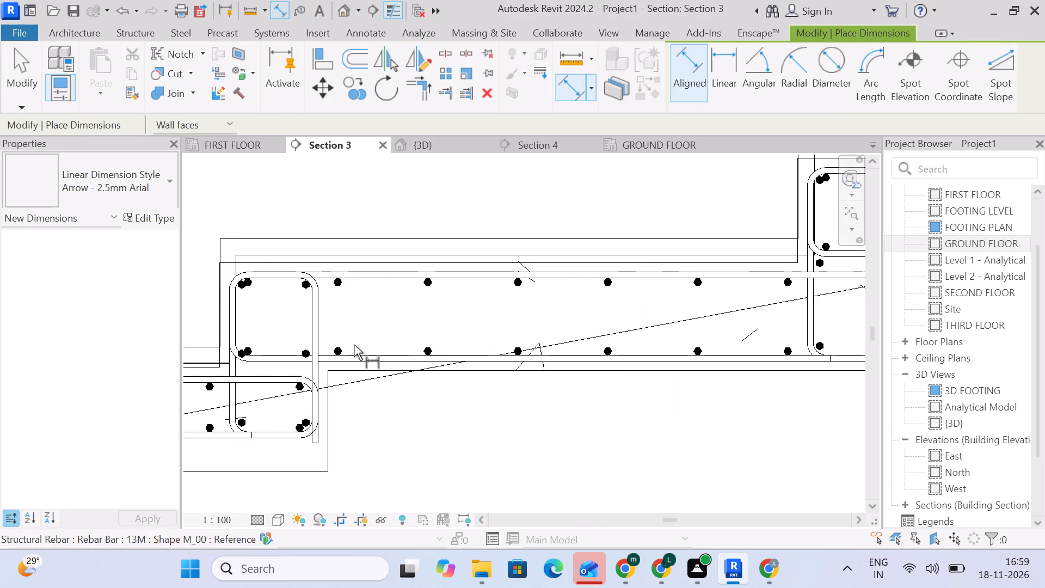
pyautogui.moveTo(347, 345); pyautogui.dragTo(559, 342, button='middle')
pyautogui.scroll(3, 472, 319)
pyautogui.click(477, 198)
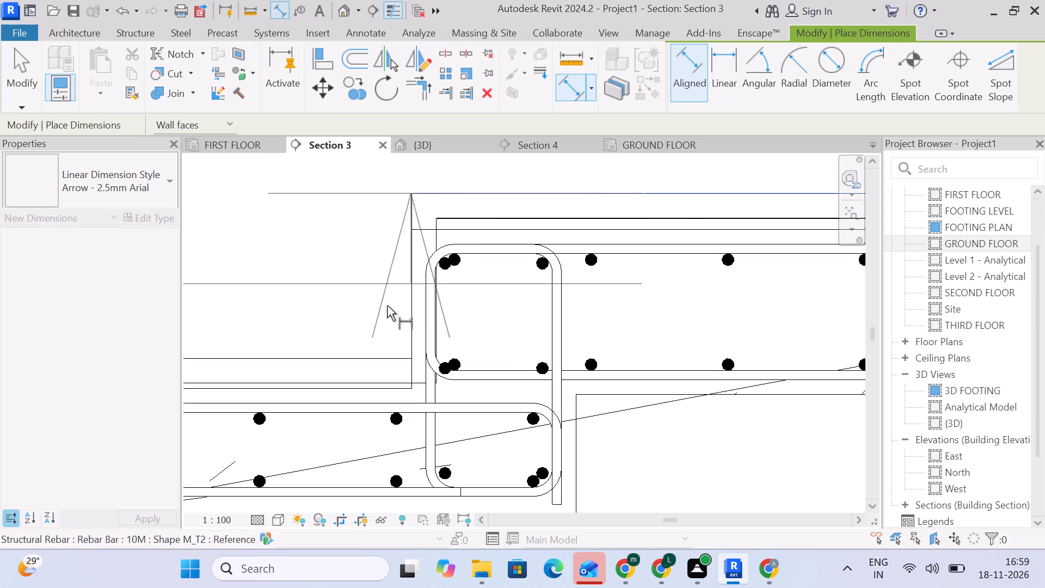
pyautogui.click(361, 356)
pyautogui.scroll(-5, 337, 351)
pyautogui.moveTo(370, 350); pyautogui.dragTo(655, 378, button='middle')
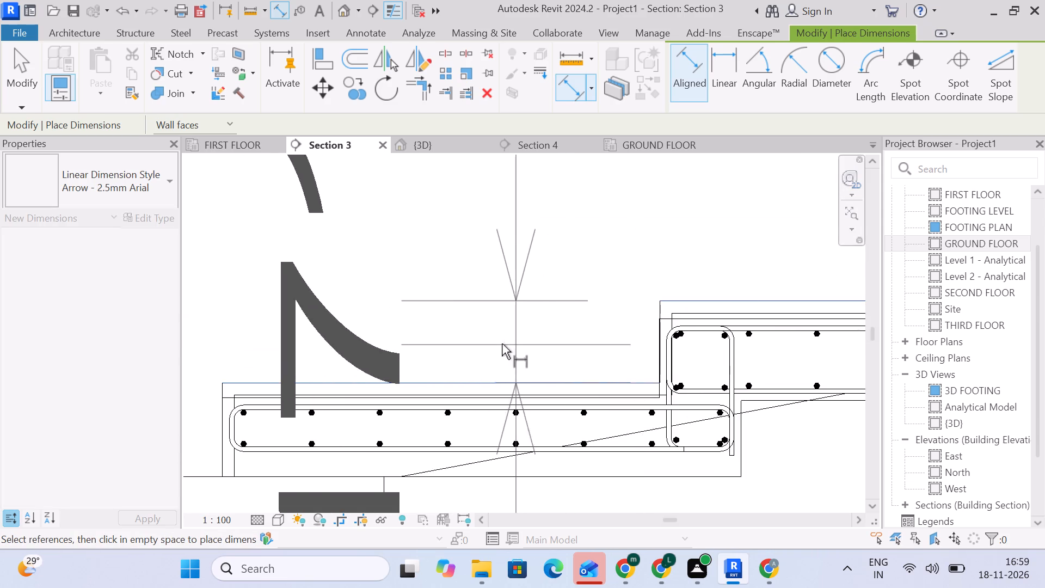
pyautogui.scroll(-5, 501, 344)
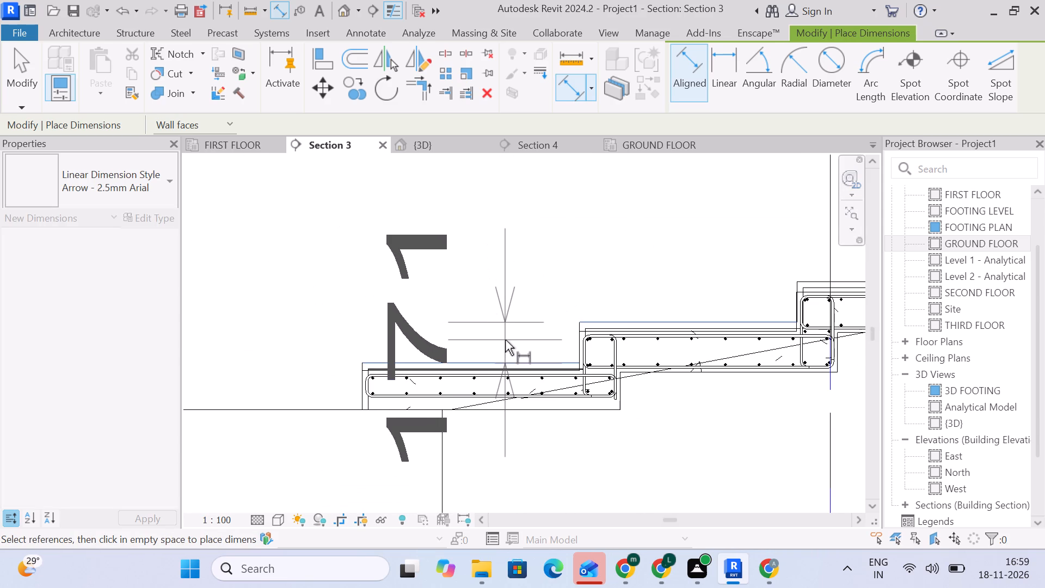
pyautogui.press('Escape')
# Examine the stair against the linked slab profile from the lowest steps up to the beam at the top landing.
pyautogui.scroll(-5, 506, 339)
pyautogui.scroll(-4, 663, 353)
pyautogui.moveTo(666, 354); pyautogui.dragTo(468, 363, button='middle')
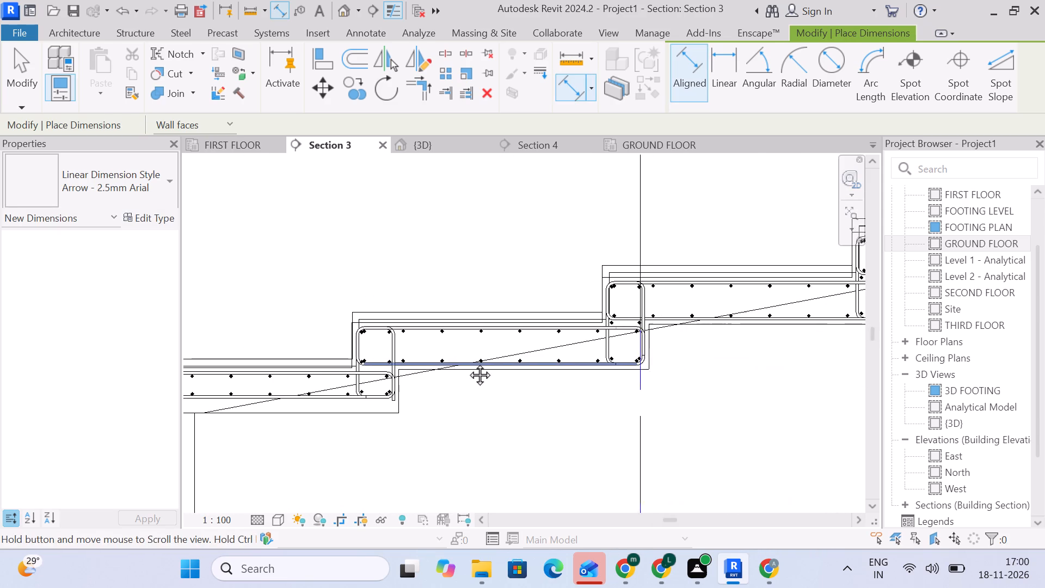
pyautogui.moveTo(468, 363); pyautogui.dragTo(466, 363, button='middle')
pyautogui.scroll(-4, 466, 363)
pyautogui.moveTo(653, 384); pyautogui.dragTo(421, 384, button='middle')
pyautogui.moveTo(666, 356); pyautogui.dragTo(304, 393, button='middle')
pyautogui.moveTo(638, 363); pyautogui.dragTo(369, 403, button='middle')
pyautogui.moveTo(662, 353); pyautogui.dragTo(119, 455, button='middle')
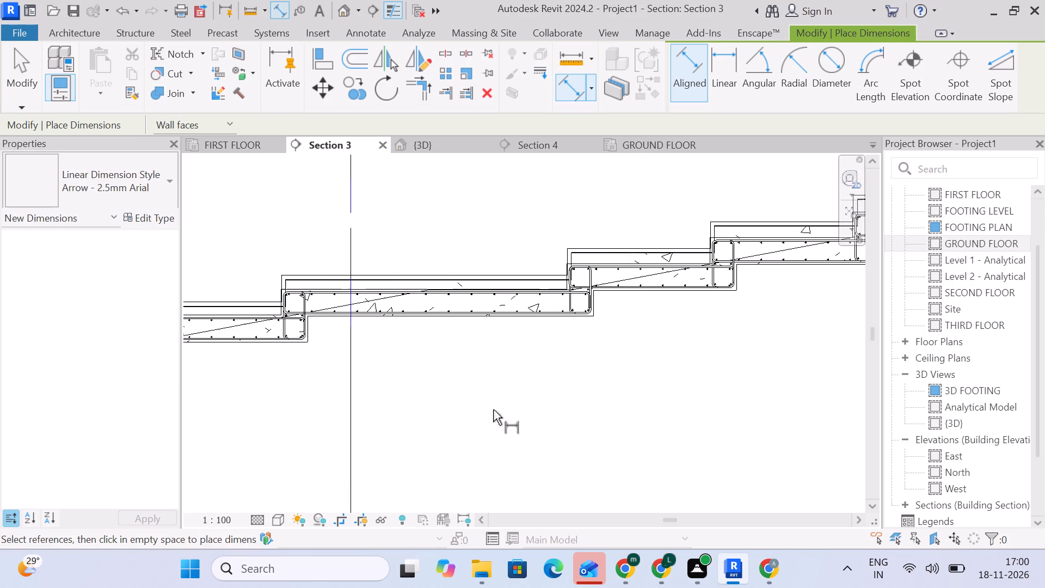
pyautogui.scroll(-5, 651, 377)
pyautogui.moveTo(668, 389); pyautogui.dragTo(263, 403, button='middle')
pyautogui.moveTo(730, 299); pyautogui.dragTo(232, 409, button='middle')
pyautogui.moveTo(679, 340); pyautogui.dragTo(388, 340, button='middle')
pyautogui.moveTo(803, 302); pyautogui.dragTo(782, 309, button='middle')
pyautogui.scroll(4, 421, 319)
pyautogui.scroll(5, 416, 261)
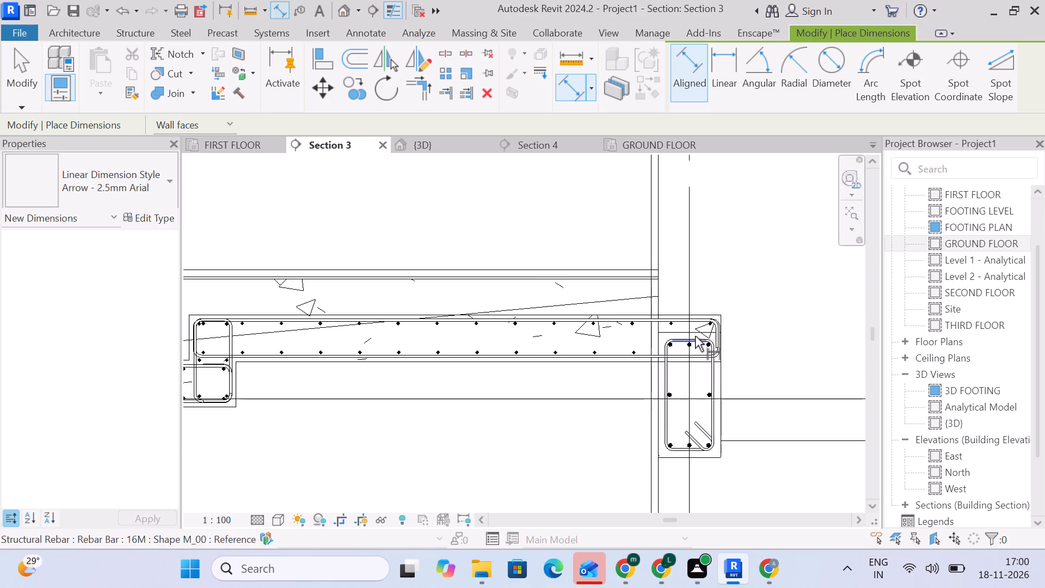
pyautogui.moveTo(696, 333); pyautogui.dragTo(571, 277, button='middle')
pyautogui.scroll(-5, 607, 333)
pyautogui.scroll(-4, 388, 382)
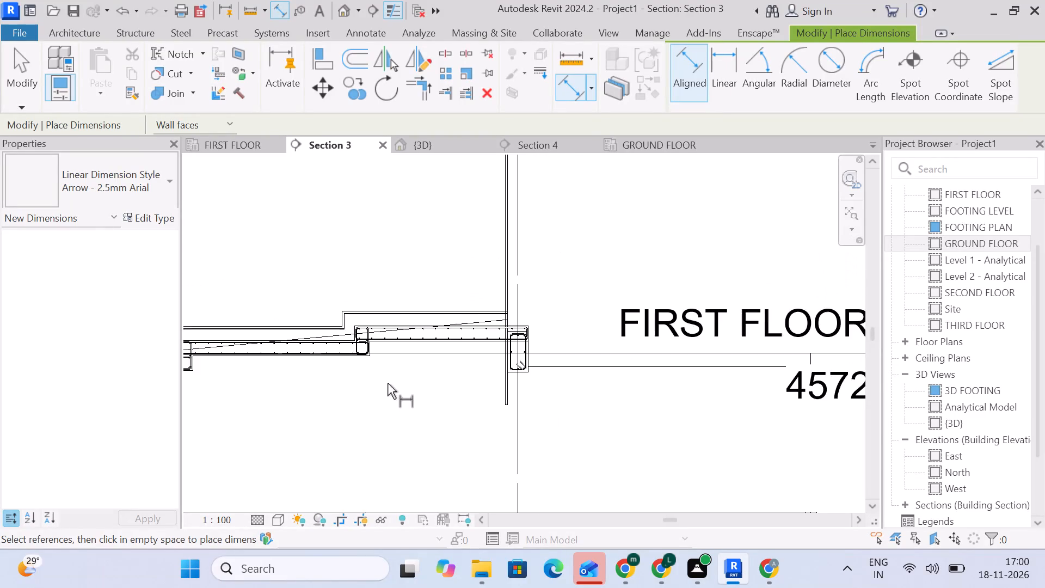
# Measure the vertical distance from the linked slab's top face at the uppermost step to the FIRST FLOOR level.
pyautogui.scroll(4, 388, 383)
pyautogui.scroll(10, 338, 289)
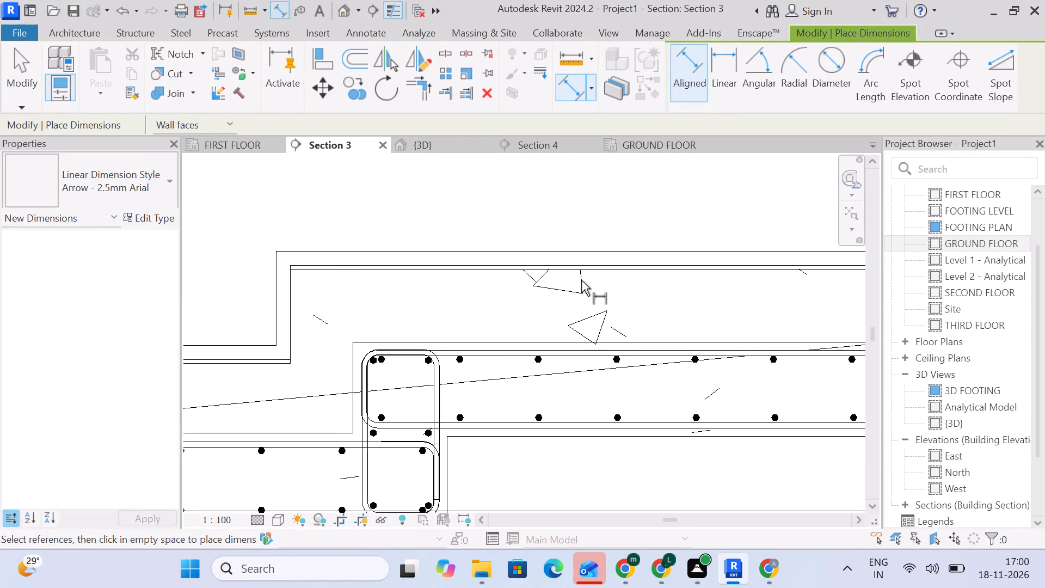
pyautogui.moveTo(619, 280); pyautogui.dragTo(228, 280, button='middle')
pyautogui.moveTo(717, 290); pyautogui.dragTo(237, 286, button='middle')
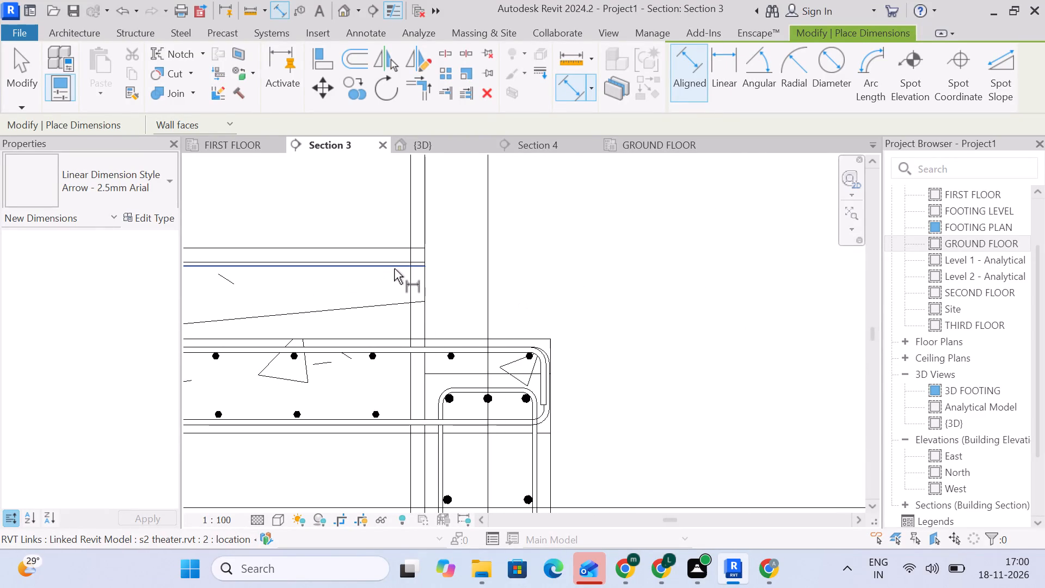
pyautogui.click(395, 268)
pyautogui.scroll(-5, 542, 294)
pyautogui.moveTo(637, 311); pyautogui.dragTo(501, 193, button='middle')
pyautogui.scroll(1, 501, 193)
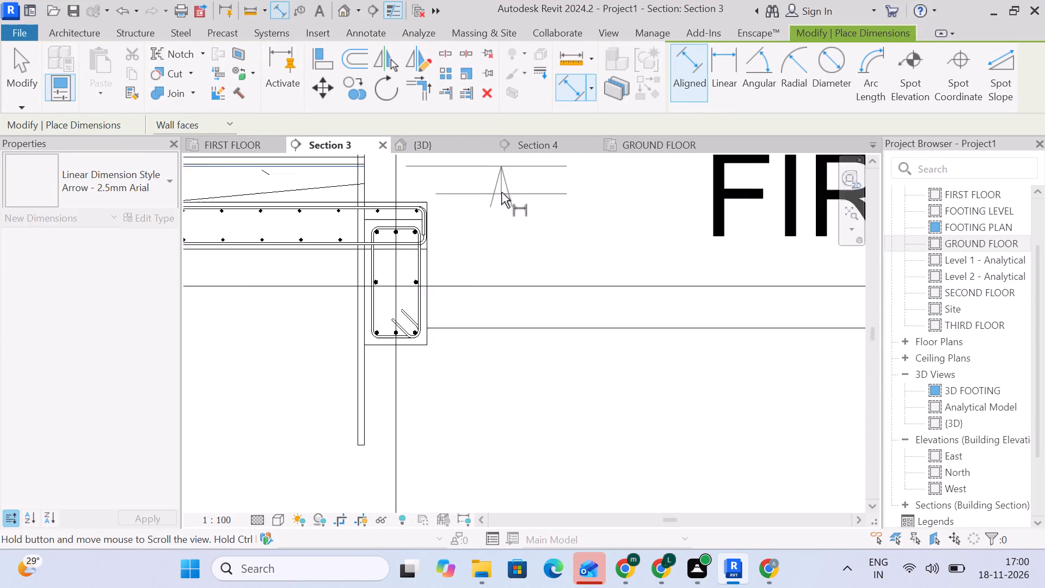
pyautogui.click(519, 299)
pyautogui.scroll(-6, 524, 292)
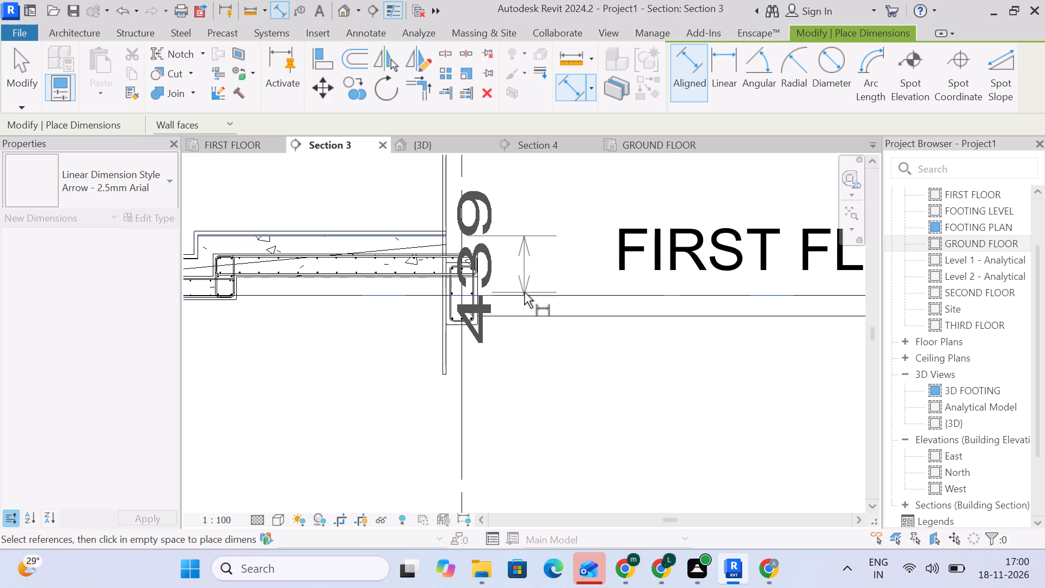
pyautogui.press('Escape')
pyautogui.scroll(-5, 415, 284)
pyautogui.click(570, 234)
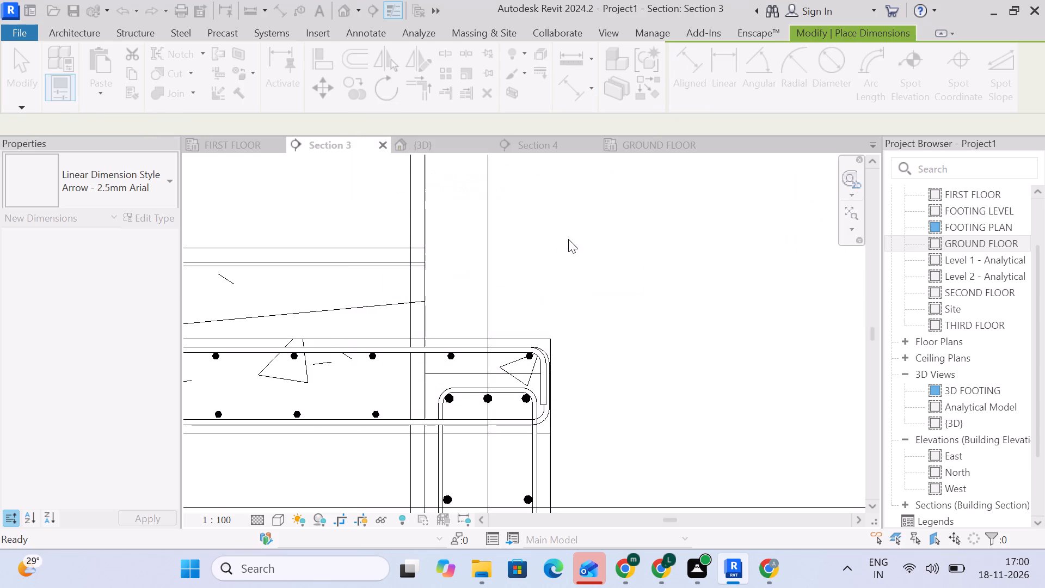
# Measure the vertical distance from the stair's underside at the lowest step down to the GROUND FLOOR level.
pyautogui.scroll(-5, 556, 277)
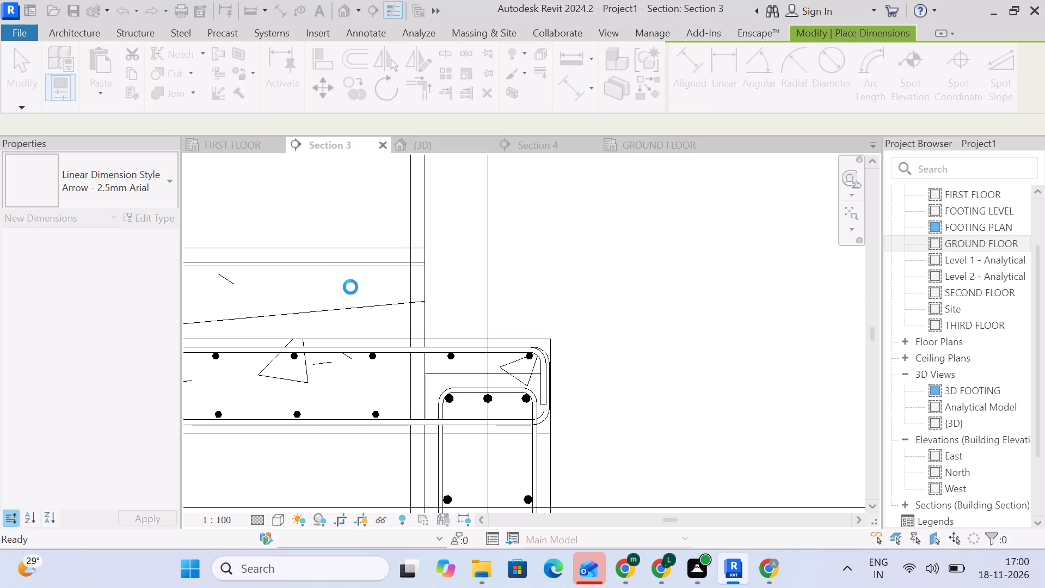
pyautogui.scroll(-11, 356, 309)
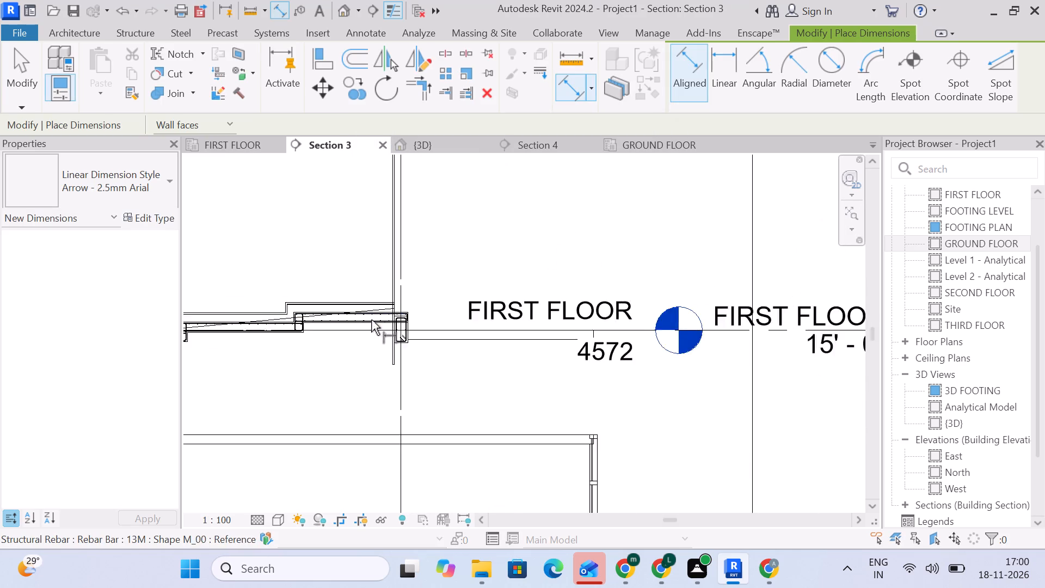
pyautogui.moveTo(372, 320); pyautogui.dragTo(841, 226, button='middle')
pyautogui.scroll(-5, 434, 307)
pyautogui.moveTo(432, 316); pyautogui.dragTo(811, 203, button='middle')
pyautogui.scroll(5, 316, 255)
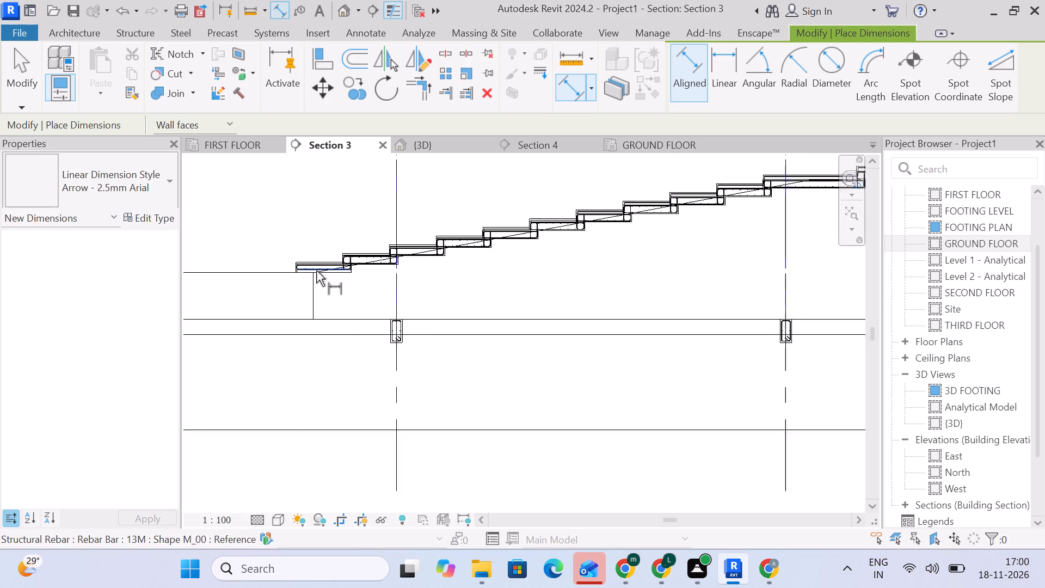
pyautogui.scroll(17, 316, 271)
pyautogui.moveTo(284, 281); pyautogui.dragTo(432, 284, button='middle')
pyautogui.scroll(1, 290, 282)
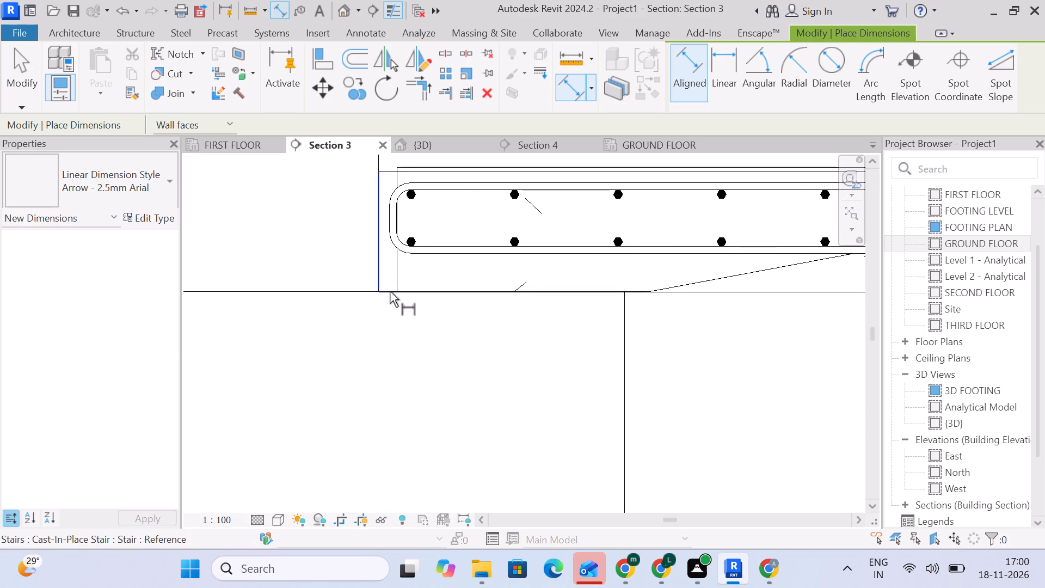
pyautogui.click(698, 290)
pyautogui.scroll(-5, 702, 304)
pyautogui.moveTo(729, 336); pyautogui.dragTo(621, 215, button='middle')
pyautogui.scroll(-2, 616, 319)
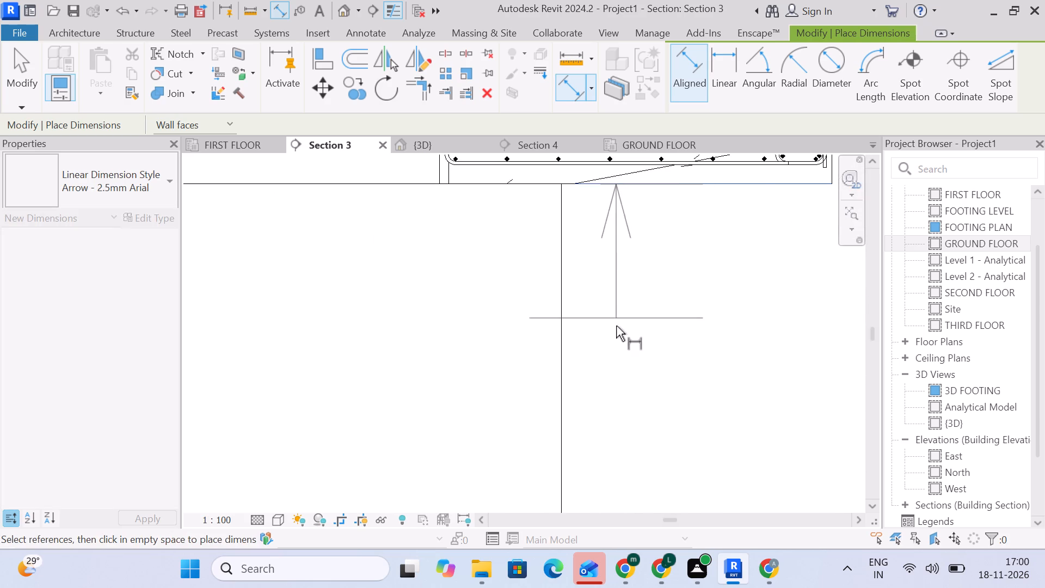
pyautogui.scroll(-3, 616, 326)
pyautogui.moveTo(637, 340); pyautogui.dragTo(510, 261, button='middle')
pyautogui.click(508, 341)
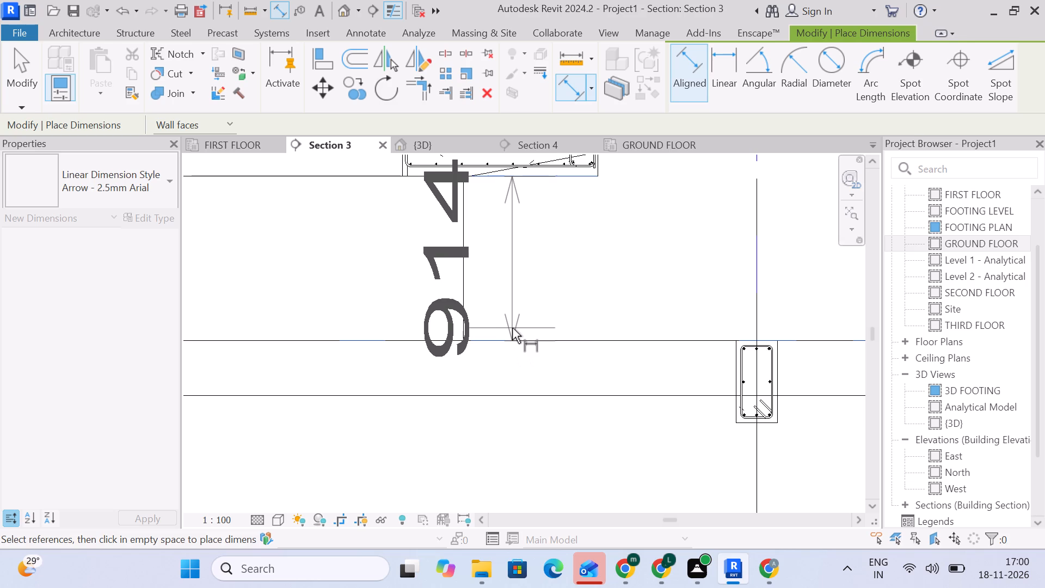
pyautogui.press('Escape')
# Set the top offset of the Monolithic Stair SCREEN 1 stair from FIRST FLOOR to 439.
pyautogui.scroll(-10, 512, 328)
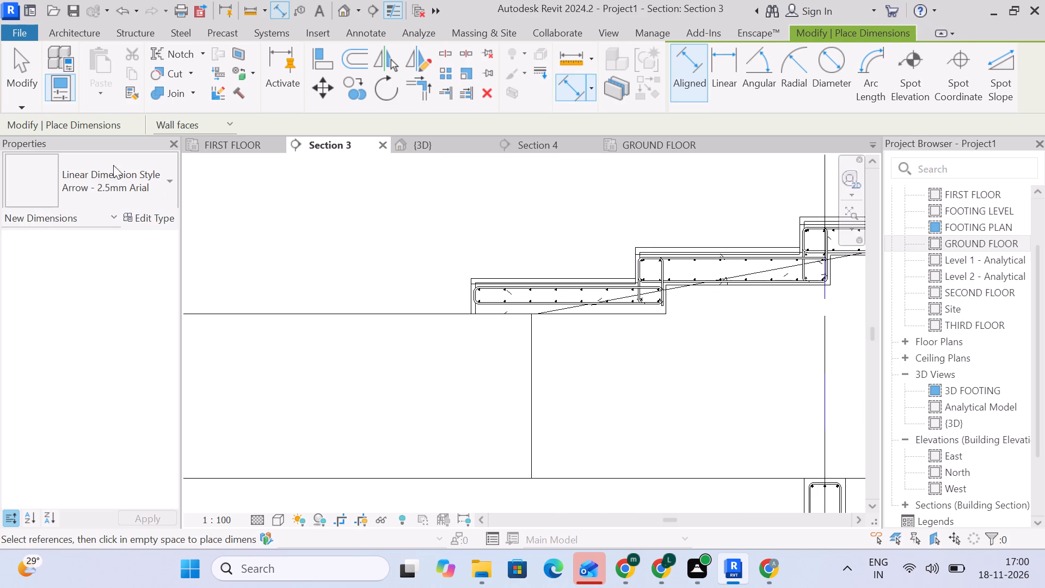
pyautogui.click(22, 74)
pyautogui.click(669, 298)
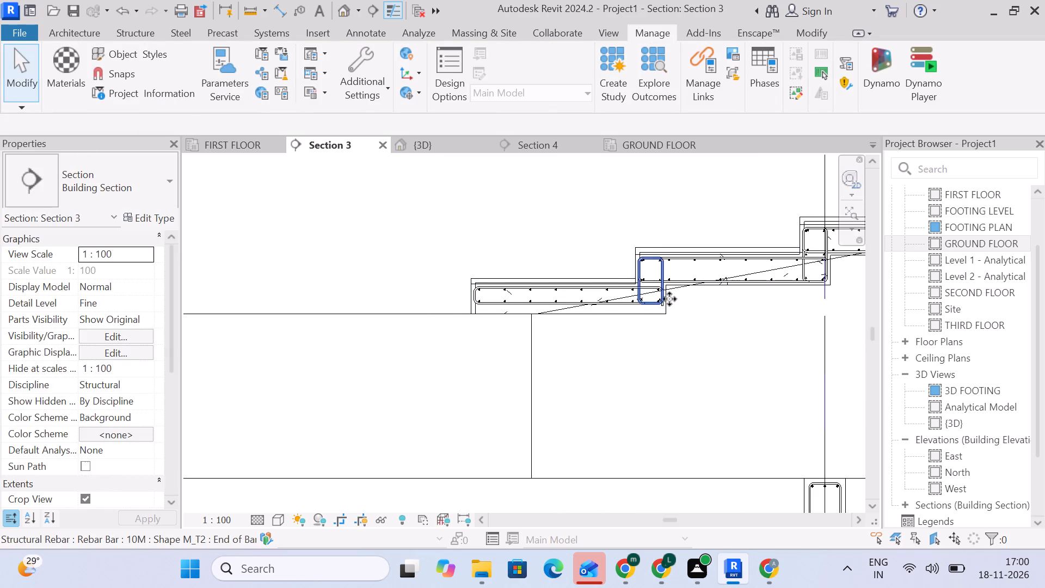
pyautogui.click(655, 344)
pyautogui.click(601, 316)
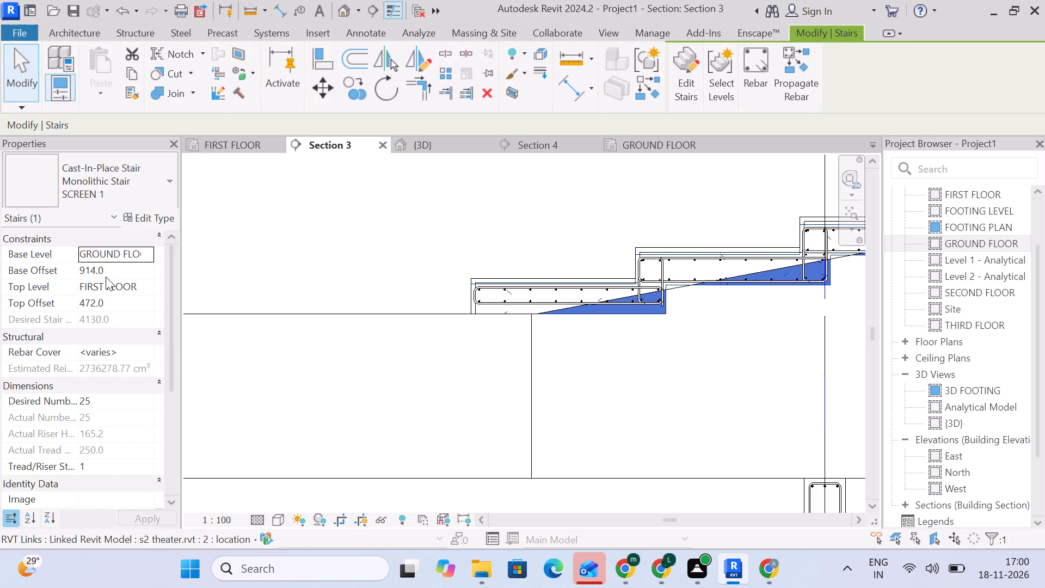
pyautogui.click(130, 305)
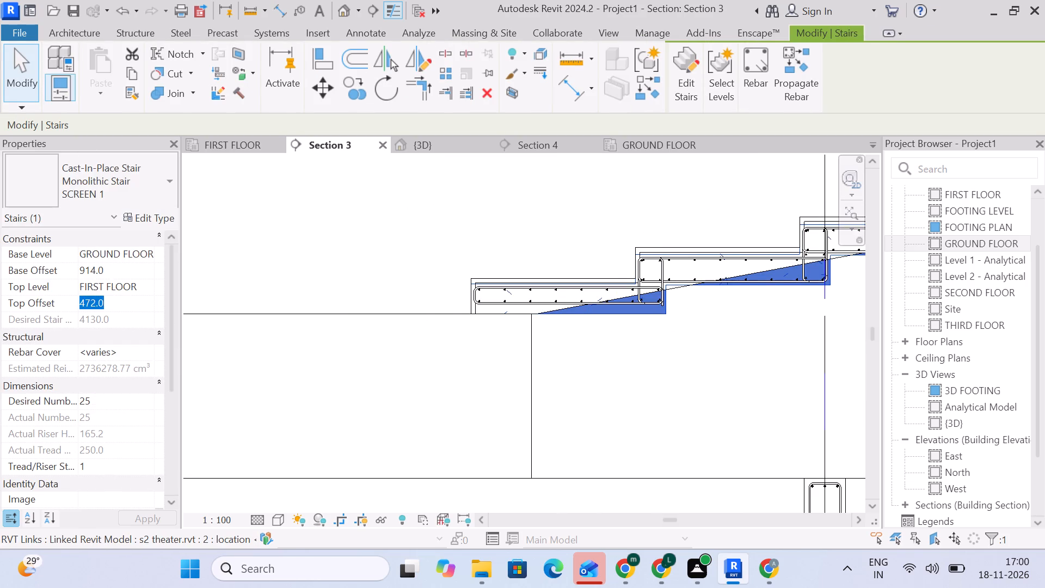
pyautogui.write('439')
pyautogui.press('Return')
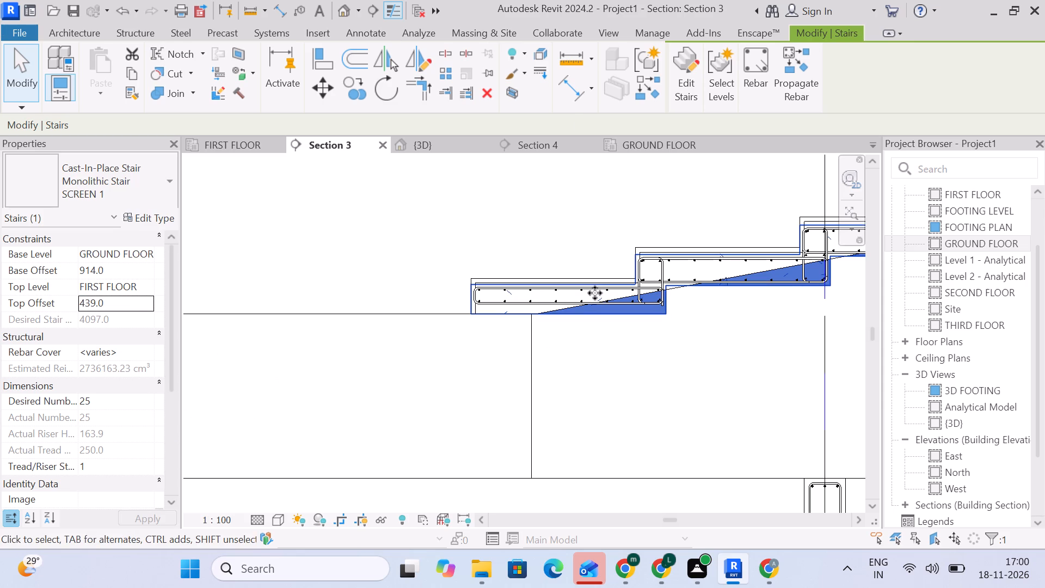
# Examine the adjusted stair against the linked slab along all its steps up to the top landing beam.
pyautogui.scroll(-3, 730, 337)
pyautogui.moveTo(743, 341); pyautogui.dragTo(366, 335, button='middle')
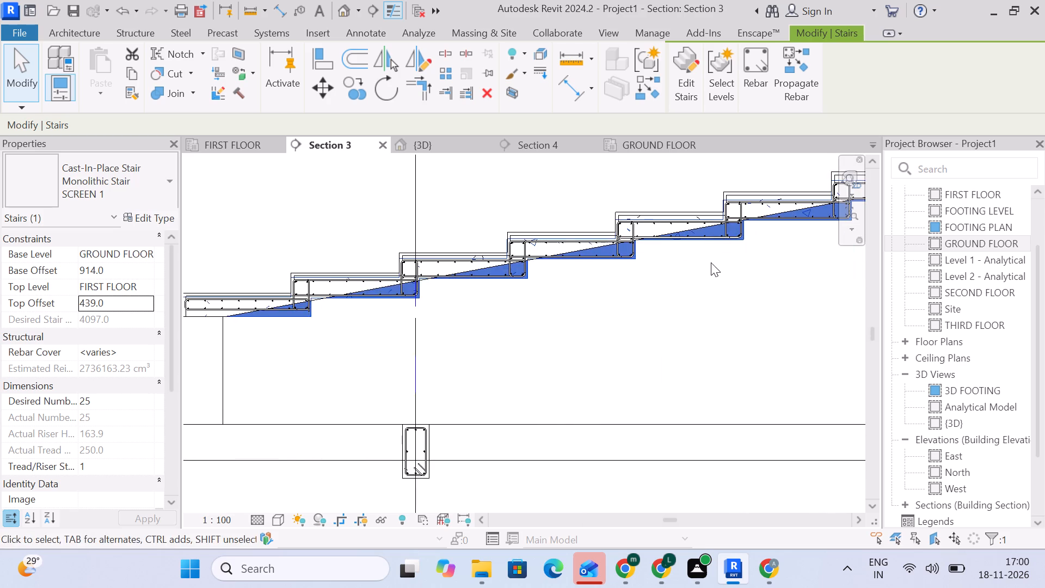
pyautogui.moveTo(707, 262); pyautogui.dragTo(267, 408, button='middle')
pyautogui.moveTo(681, 275); pyautogui.dragTo(219, 365, button='middle')
pyautogui.moveTo(624, 299); pyautogui.dragTo(181, 360, button='middle')
pyautogui.moveTo(630, 307); pyautogui.dragTo(279, 363, button='middle')
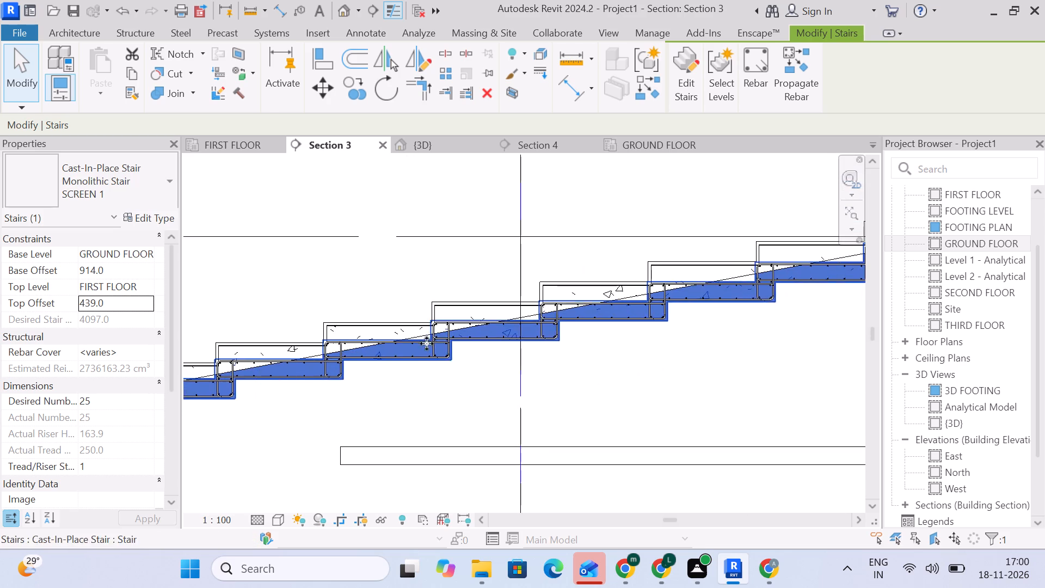
pyautogui.moveTo(647, 286); pyautogui.dragTo(204, 344, button='middle')
pyautogui.moveTo(550, 280); pyautogui.dragTo(245, 327, button='middle')
pyautogui.moveTo(663, 284); pyautogui.dragTo(597, 296, button='middle')
pyautogui.scroll(5, 617, 298)
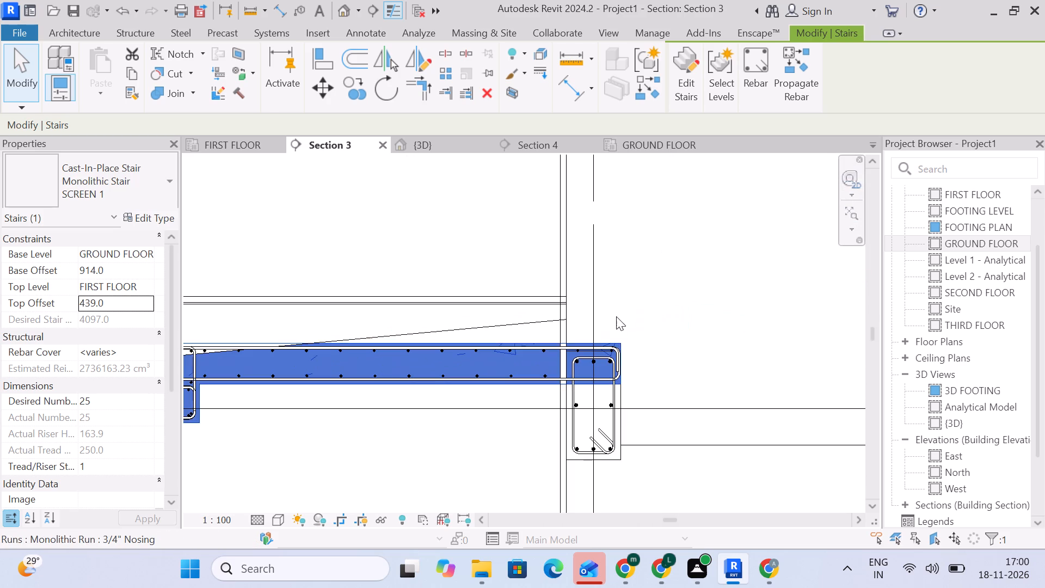
pyautogui.scroll(3, 634, 387)
pyautogui.moveTo(654, 391); pyautogui.dragTo(694, 318, button='middle')
pyautogui.scroll(4, 658, 290)
pyautogui.moveTo(586, 243); pyautogui.dragTo(595, 305, button='middle')
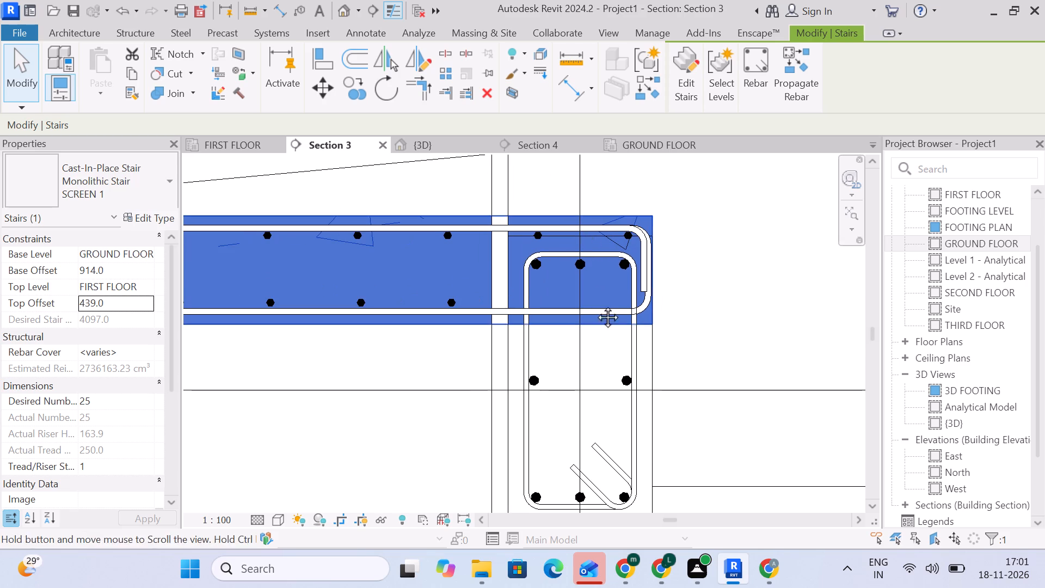
pyautogui.moveTo(595, 305); pyautogui.dragTo(607, 371, button='middle')
pyautogui.scroll(-6, 612, 349)
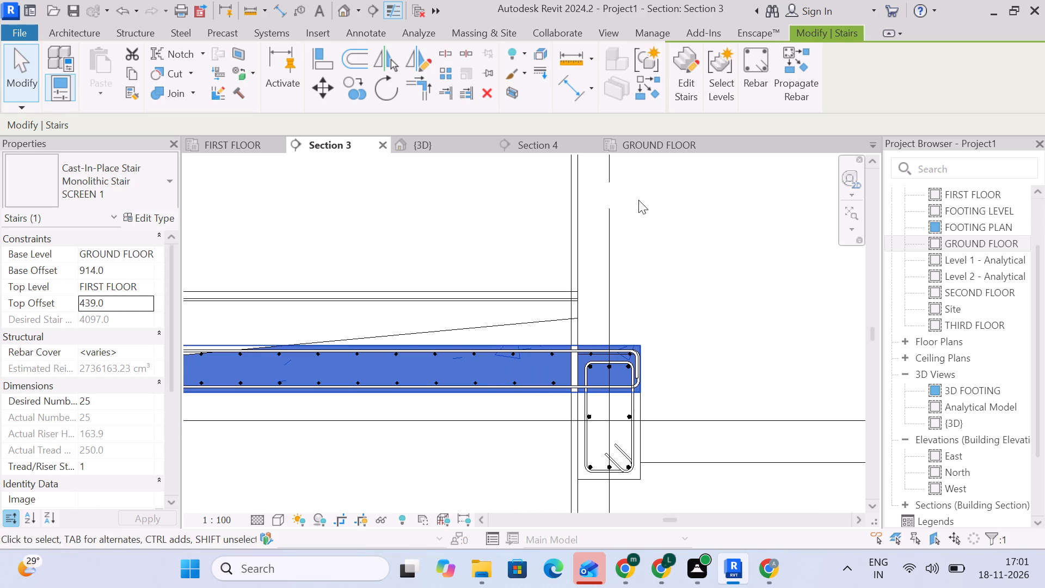
# Measure the vertical distance from the stair's underside at the top landing to the FIRST FLOOR level.
pyautogui.click(561, 76)
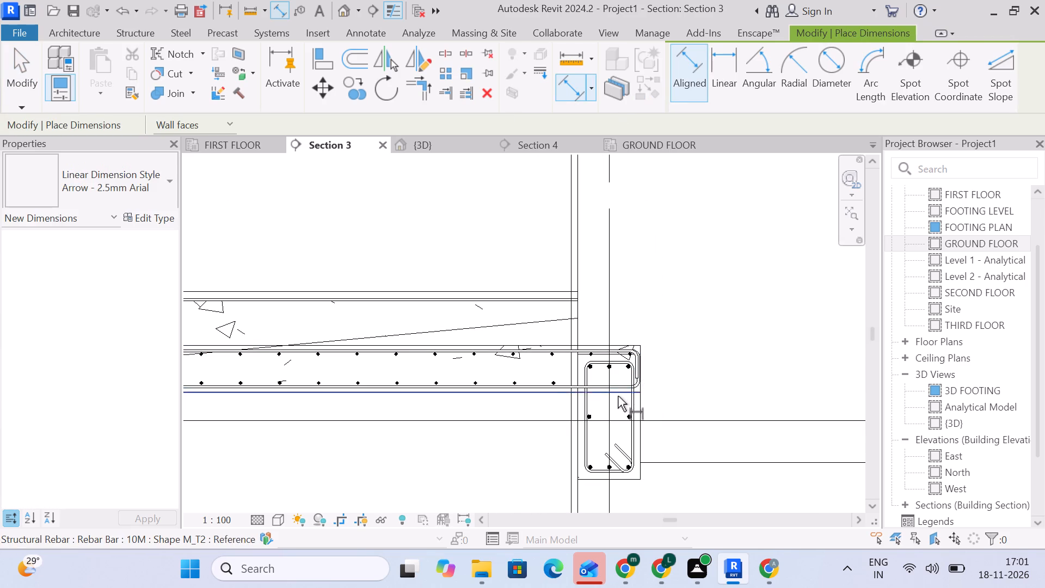
pyautogui.scroll(5, 618, 396)
pyautogui.click(624, 395)
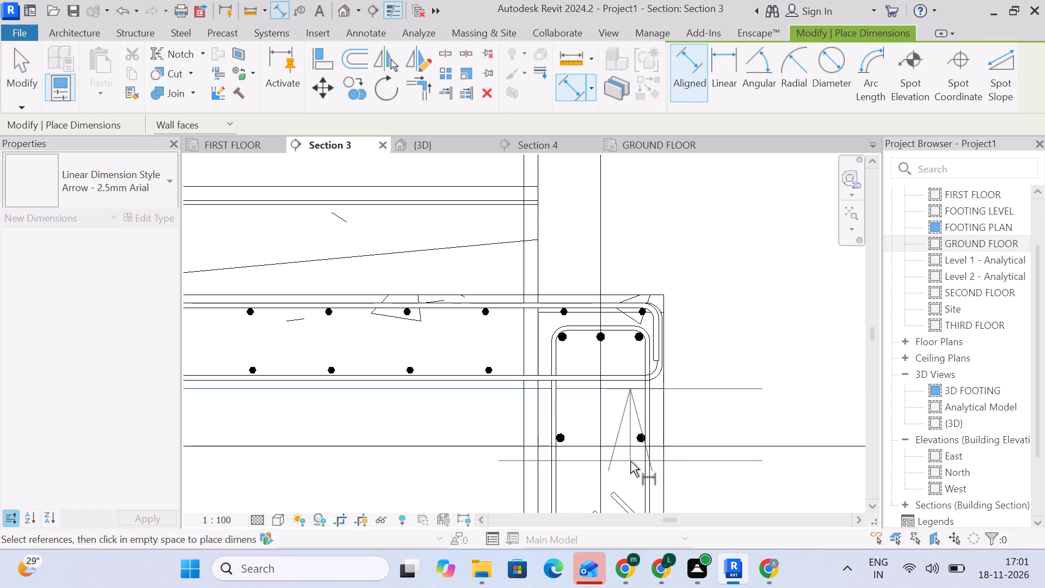
pyautogui.click(632, 449)
pyautogui.scroll(-6, 632, 444)
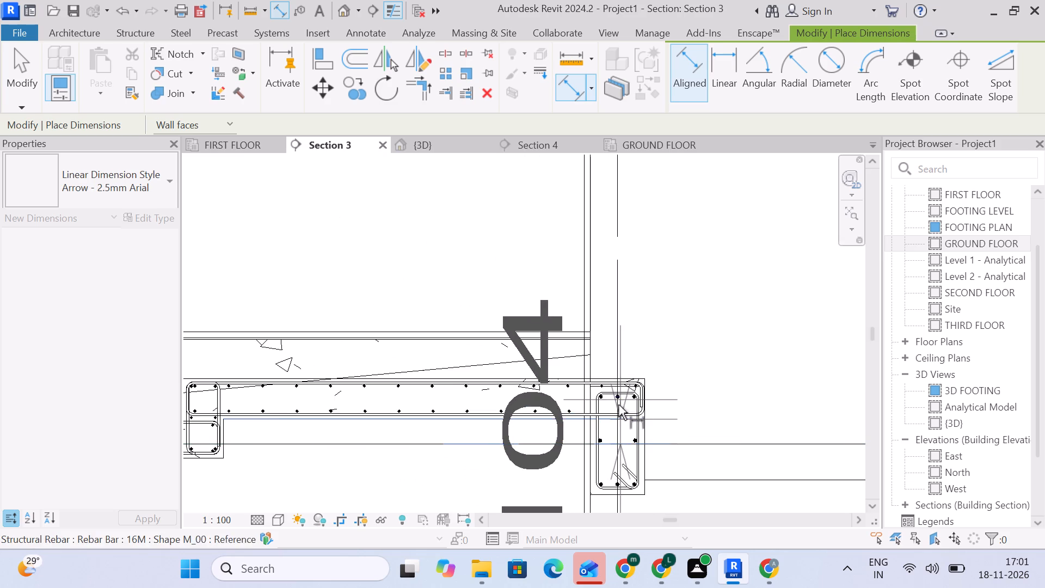
pyautogui.scroll(-4, 668, 380)
pyautogui.moveTo(668, 376); pyautogui.dragTo(664, 307, button='middle')
pyautogui.press('Escape')
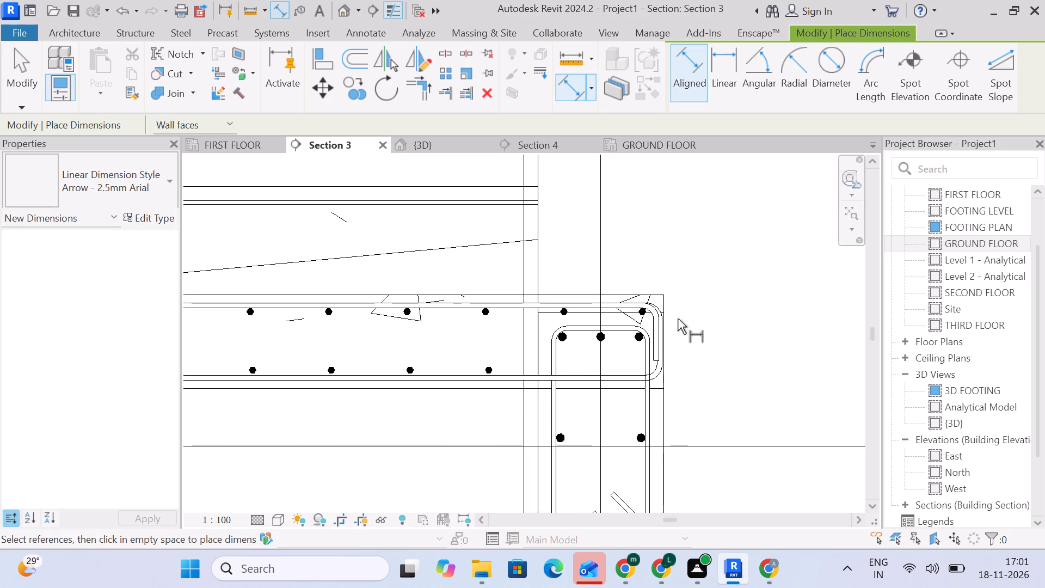
# Measure the vertical distance from the top surface of the stair's upper landing down to the FIRST FLOOR level.
pyautogui.click(638, 290)
pyautogui.click(721, 446)
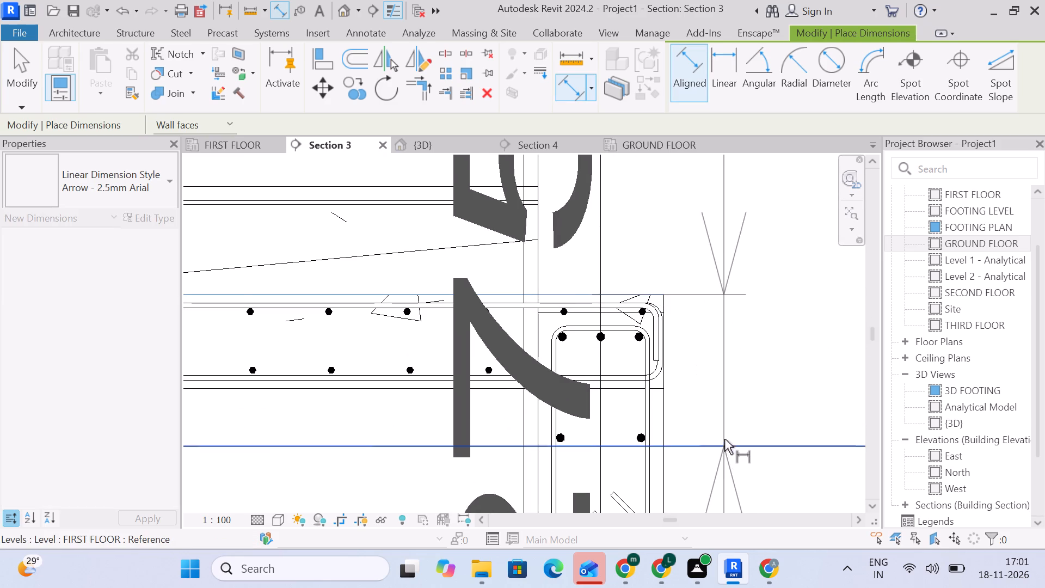
pyautogui.scroll(-10, 724, 439)
pyautogui.moveTo(715, 419); pyautogui.dragTo(651, 302, button='middle')
pyautogui.press('Escape')
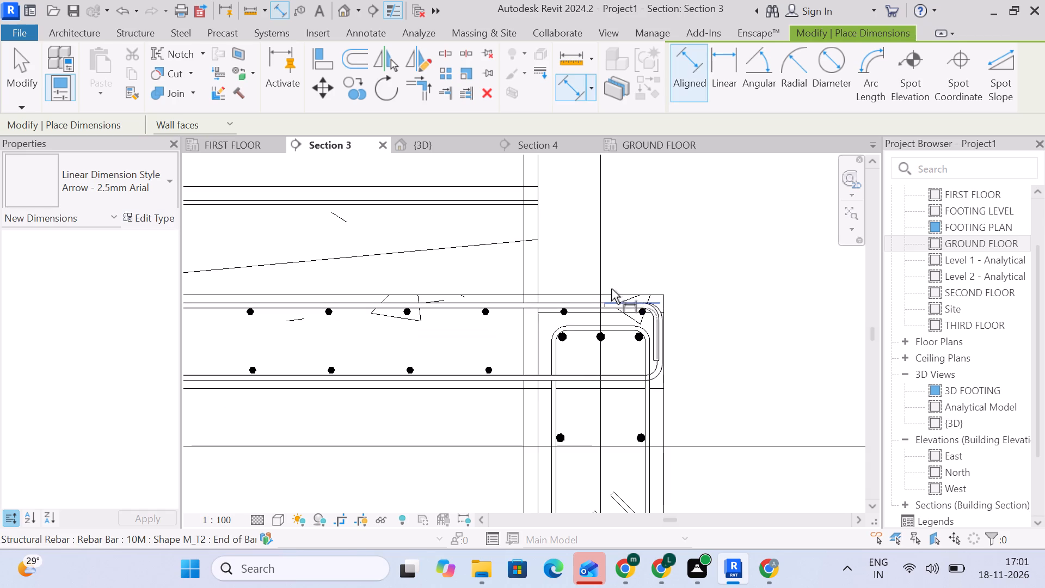
pyautogui.press('Escape')
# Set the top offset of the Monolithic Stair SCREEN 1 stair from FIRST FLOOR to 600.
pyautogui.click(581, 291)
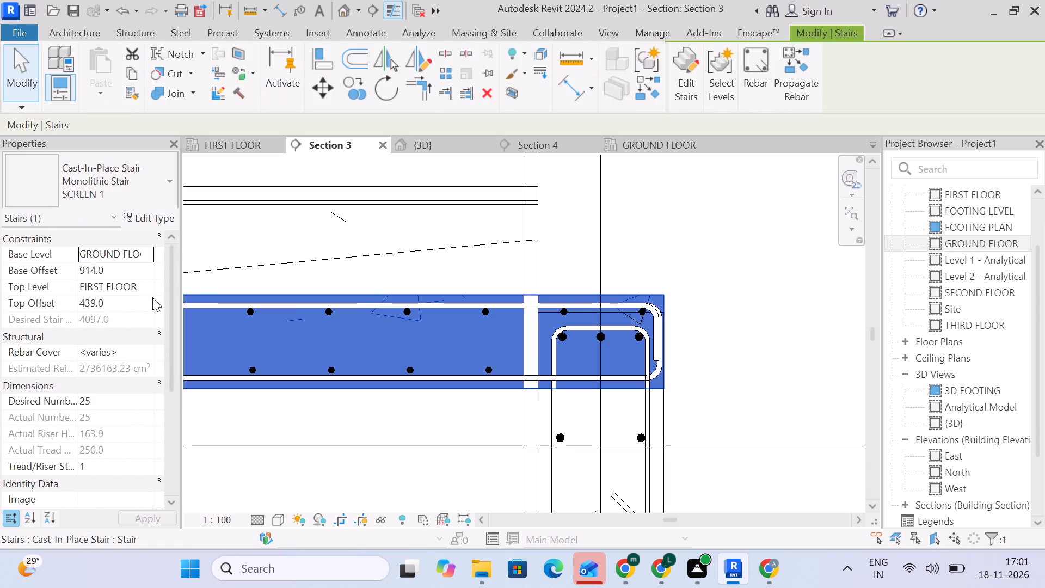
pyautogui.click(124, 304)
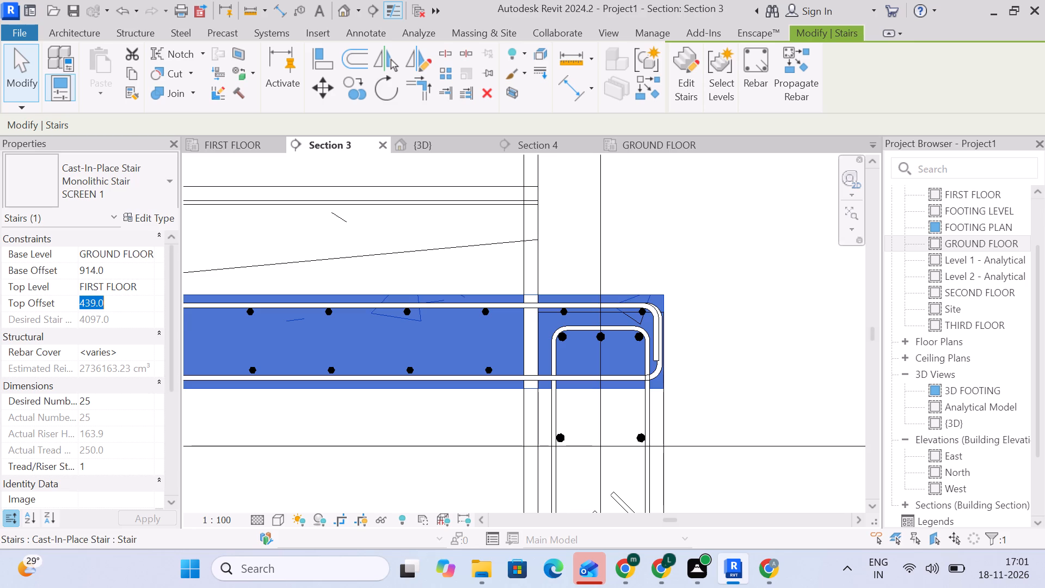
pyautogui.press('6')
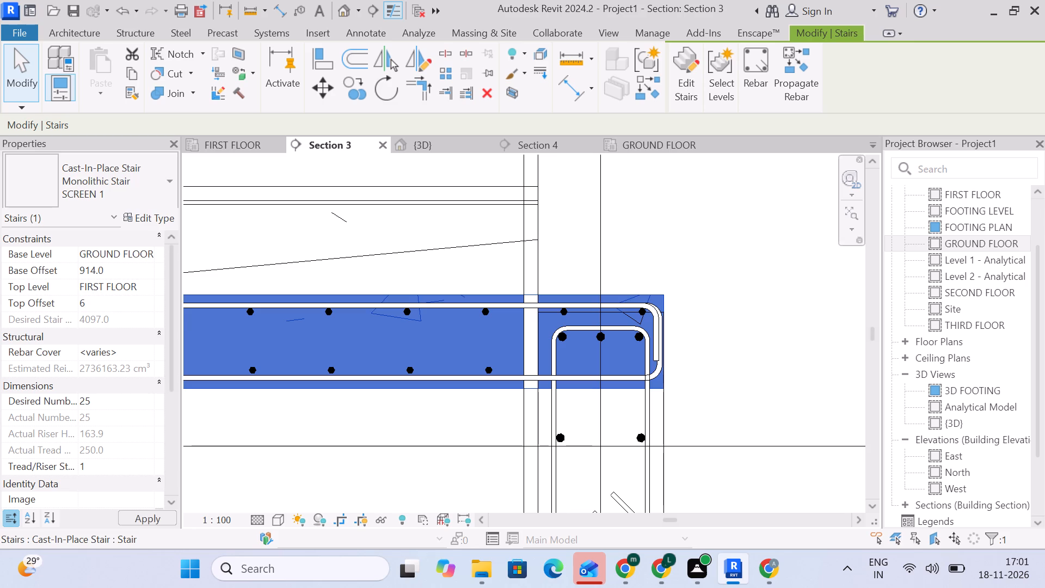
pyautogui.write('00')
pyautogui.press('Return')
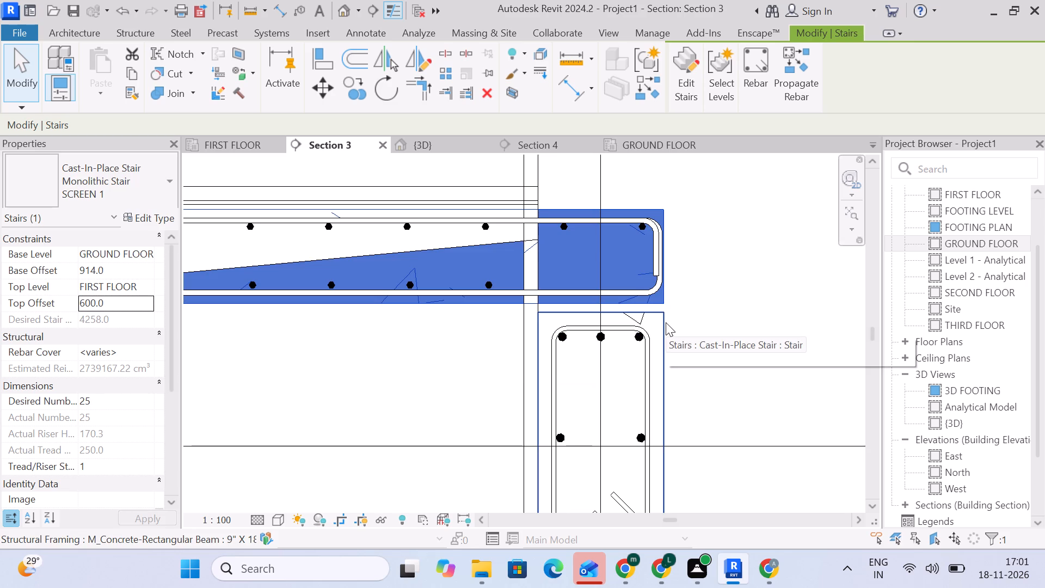
# Measure the vertical gap between the linked slab's top surface and the stair's top surface at the upper landing.
pyautogui.scroll(2, 666, 322)
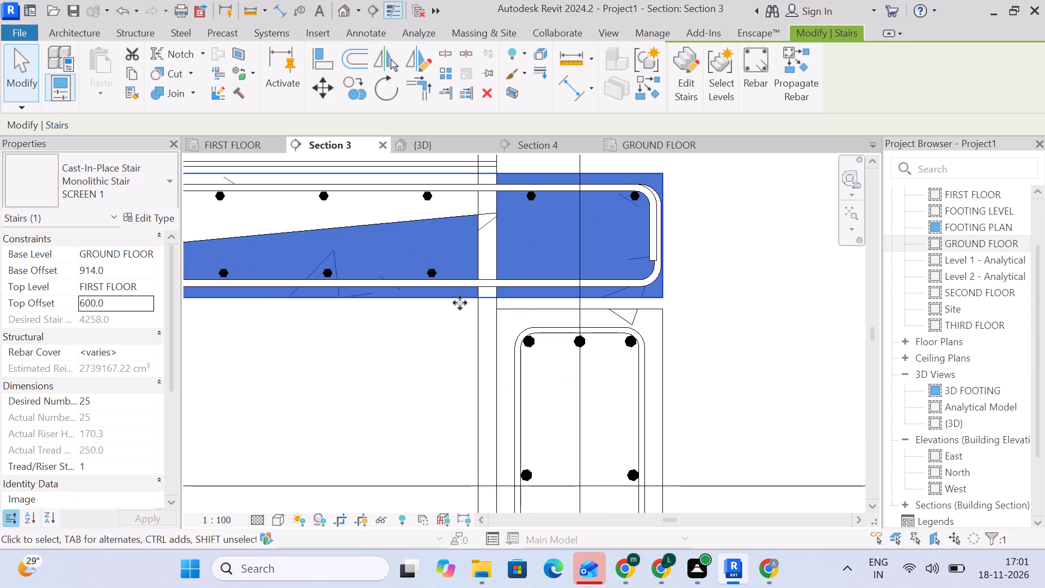
pyautogui.scroll(-3, 647, 312)
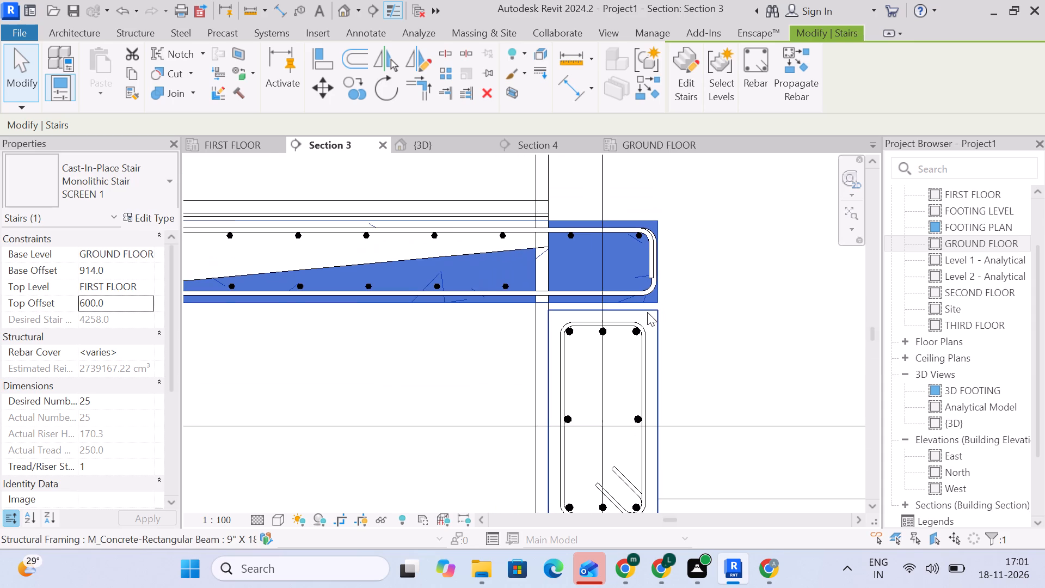
pyautogui.scroll(-8, 651, 312)
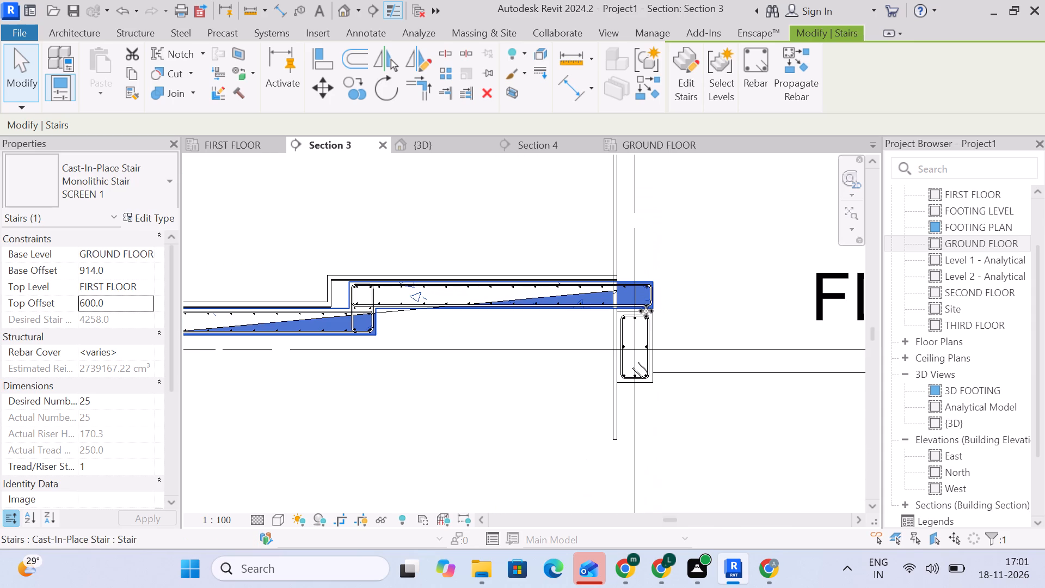
pyautogui.scroll(4, 651, 287)
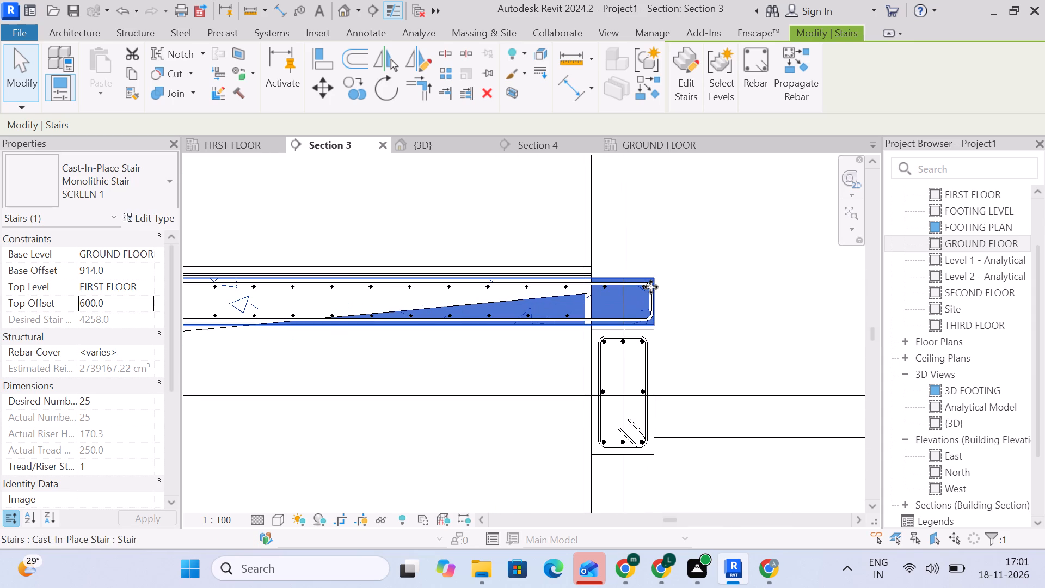
pyautogui.scroll(2, 651, 287)
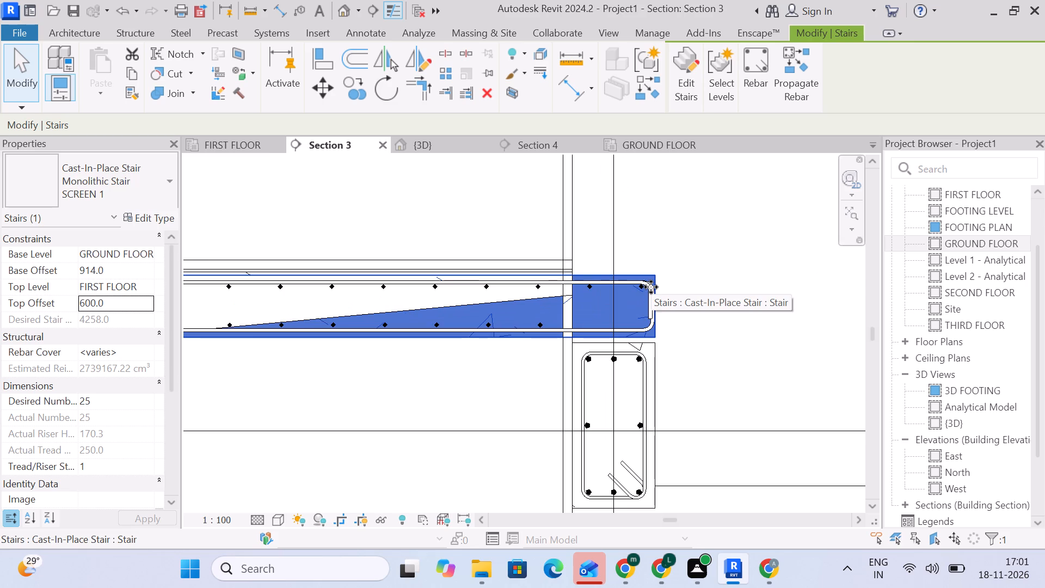
pyautogui.scroll(2, 651, 280)
pyautogui.scroll(9, 553, 271)
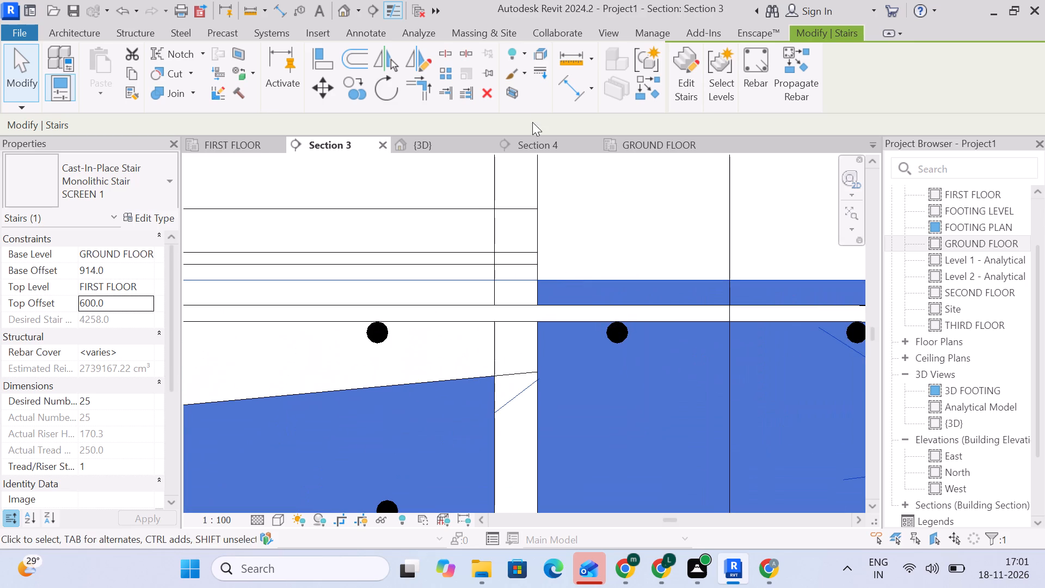
pyautogui.click(567, 76)
pyautogui.click(525, 206)
pyautogui.click(563, 279)
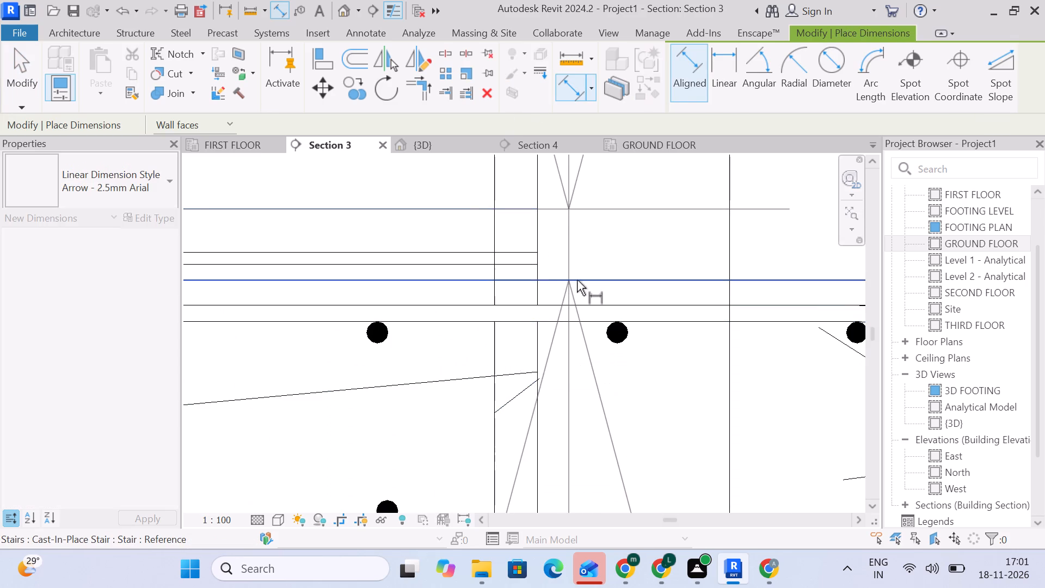
pyautogui.scroll(-5, 605, 279)
pyautogui.moveTo(604, 277); pyautogui.dragTo(585, 274, button='middle')
pyautogui.scroll(-9, 597, 271)
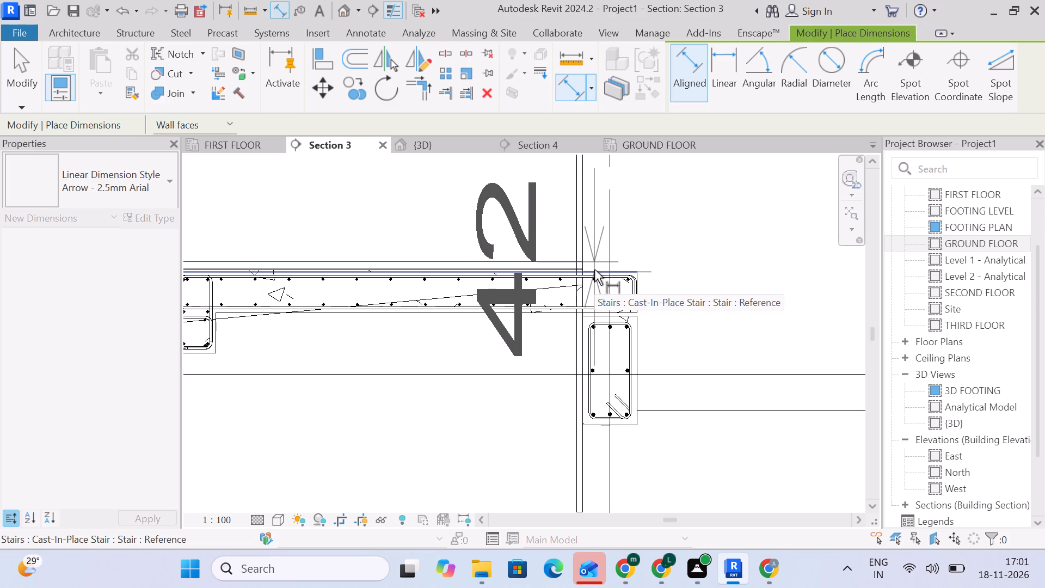
pyautogui.press('Escape')
pyautogui.scroll(-10, 209, 204)
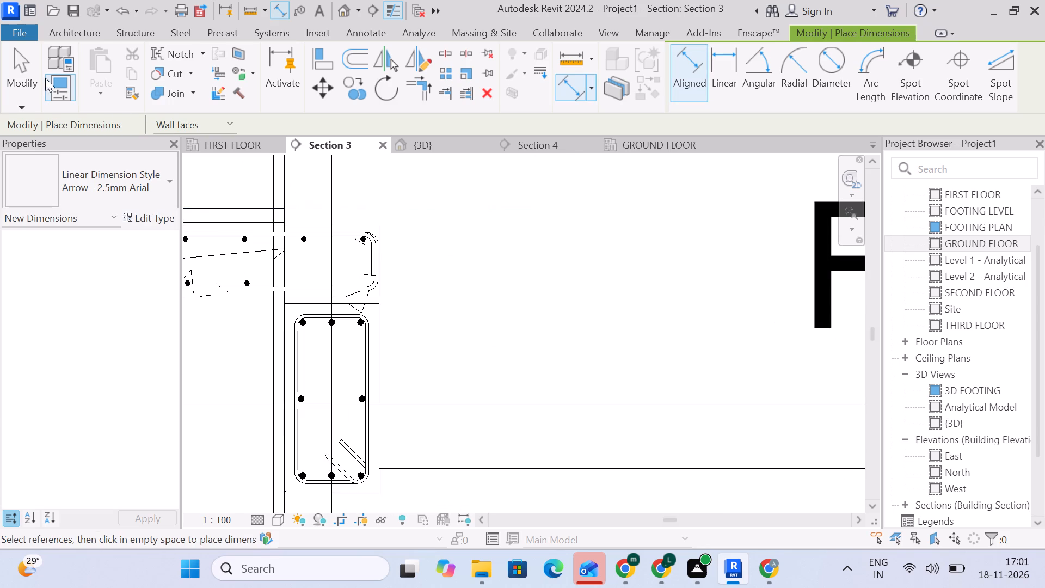
pyautogui.click(26, 78)
# Set the top offset of the Monolithic Stair SCREEN 1 stair from FIRST FLOOR to 642.
pyautogui.click(379, 297)
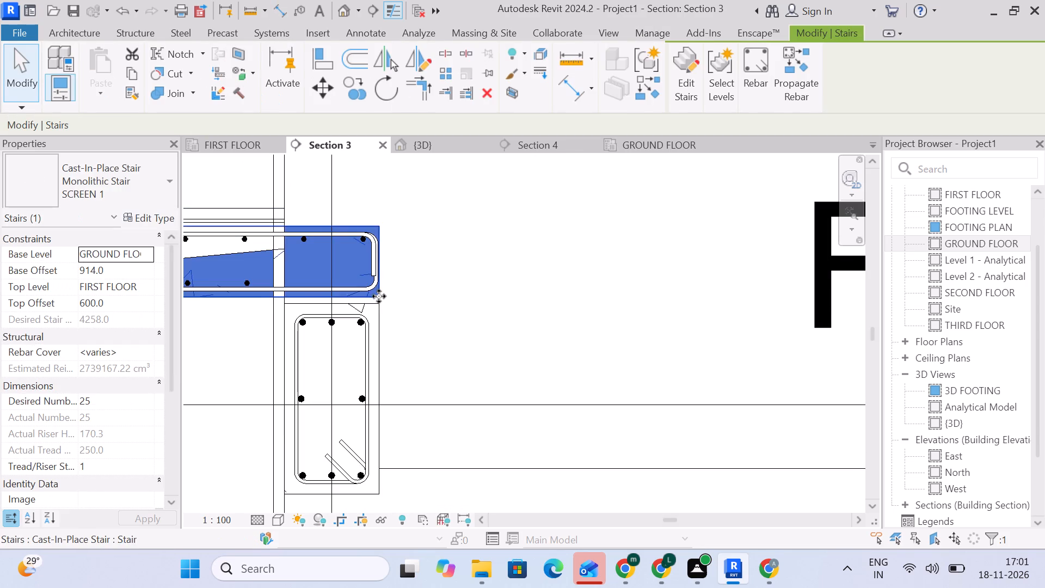
pyautogui.scroll(-3, 379, 296)
pyautogui.moveTo(380, 296); pyautogui.dragTo(560, 296, button='middle')
pyautogui.click(118, 305)
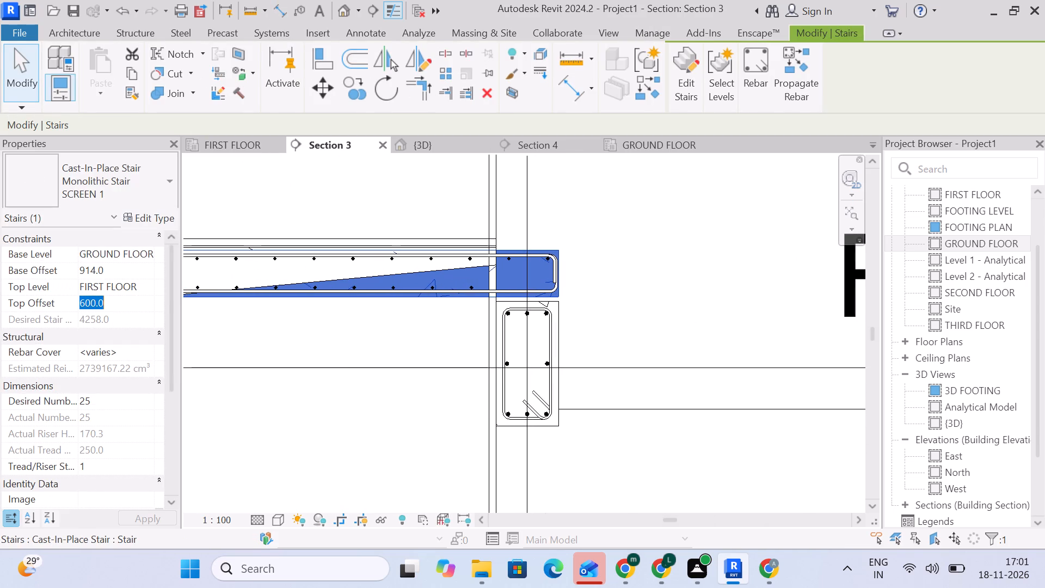
pyautogui.press('6')
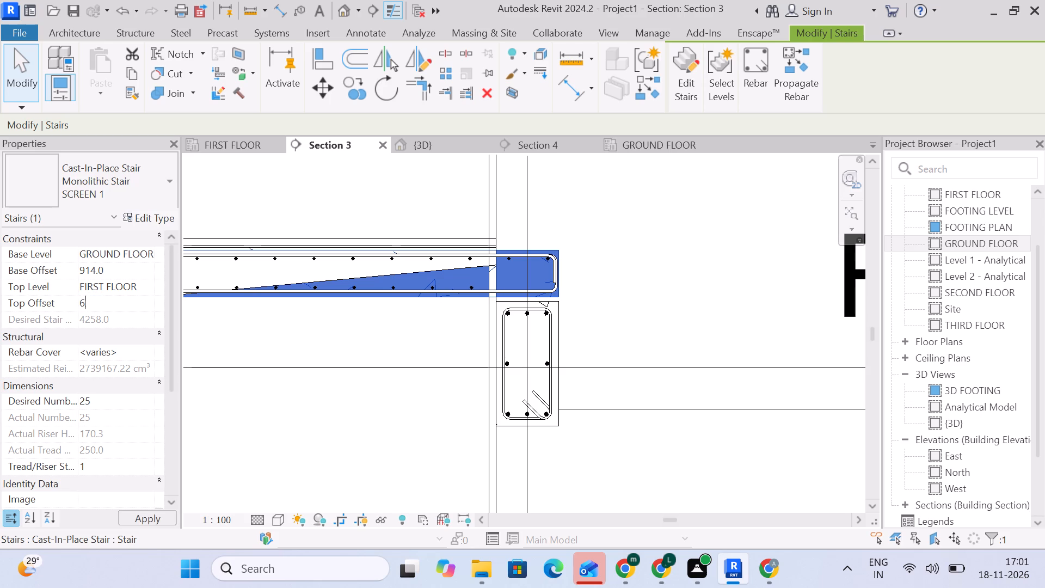
pyautogui.write('42')
pyautogui.press('Return')
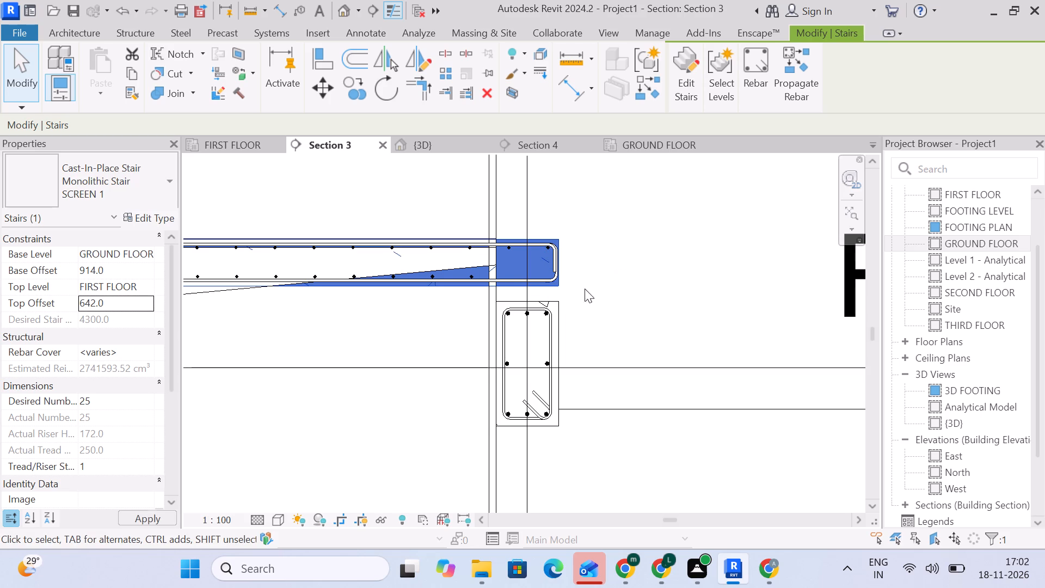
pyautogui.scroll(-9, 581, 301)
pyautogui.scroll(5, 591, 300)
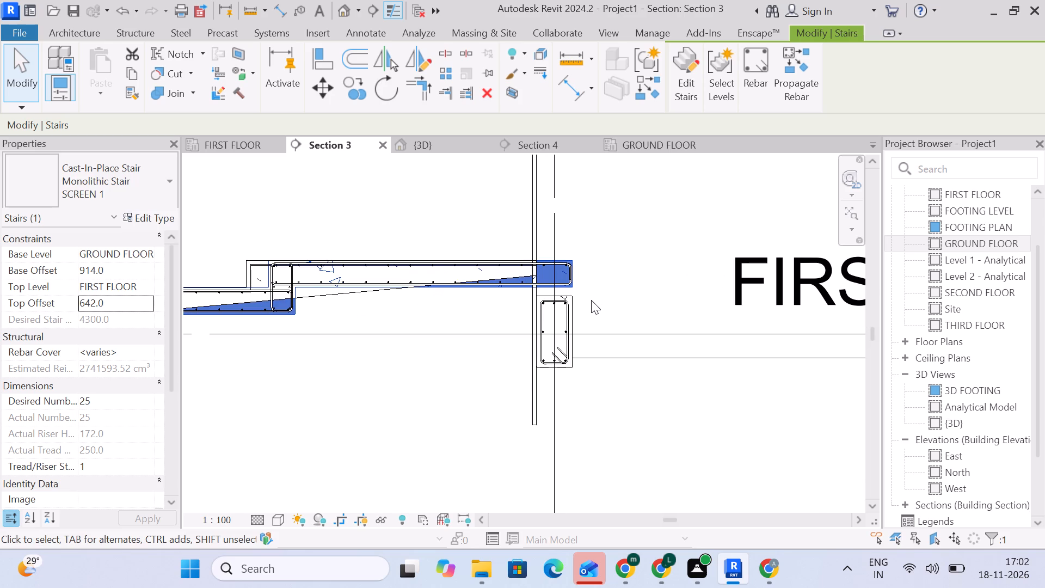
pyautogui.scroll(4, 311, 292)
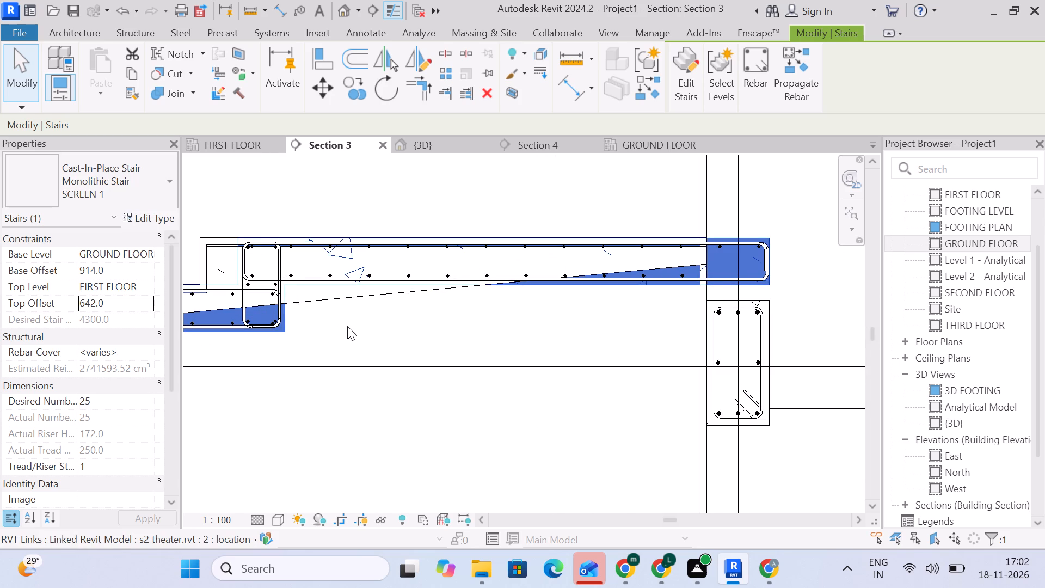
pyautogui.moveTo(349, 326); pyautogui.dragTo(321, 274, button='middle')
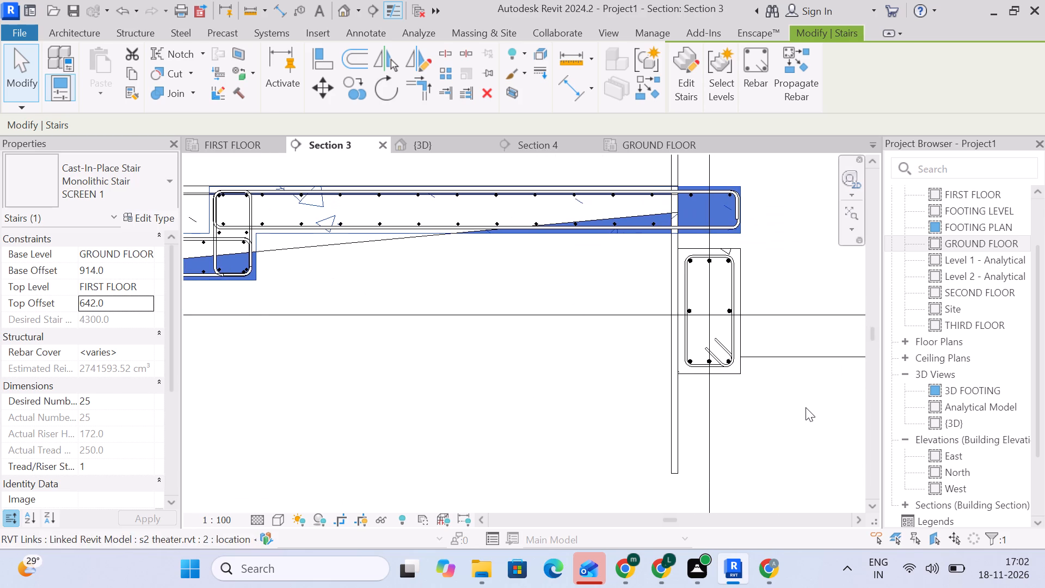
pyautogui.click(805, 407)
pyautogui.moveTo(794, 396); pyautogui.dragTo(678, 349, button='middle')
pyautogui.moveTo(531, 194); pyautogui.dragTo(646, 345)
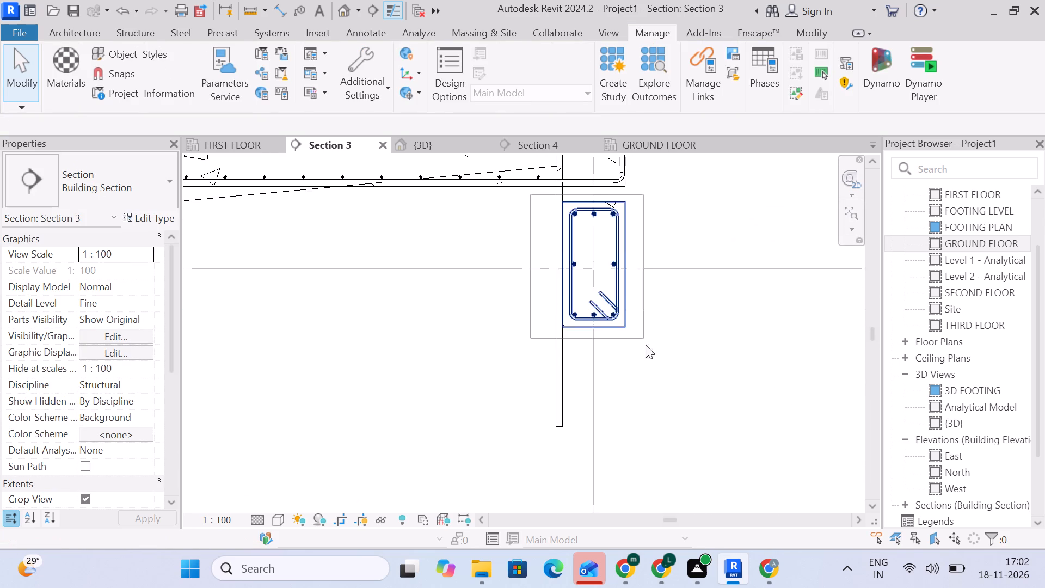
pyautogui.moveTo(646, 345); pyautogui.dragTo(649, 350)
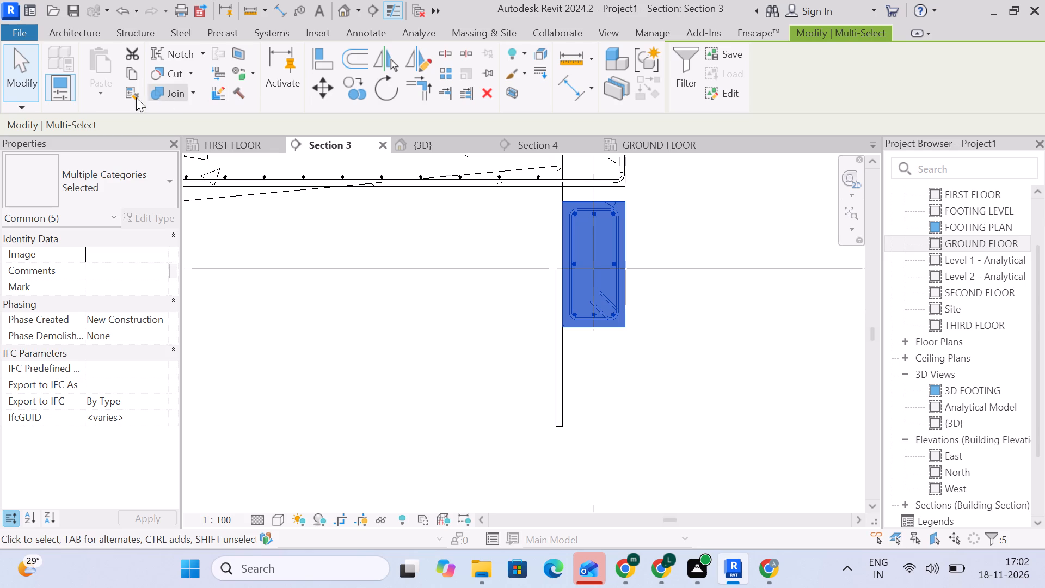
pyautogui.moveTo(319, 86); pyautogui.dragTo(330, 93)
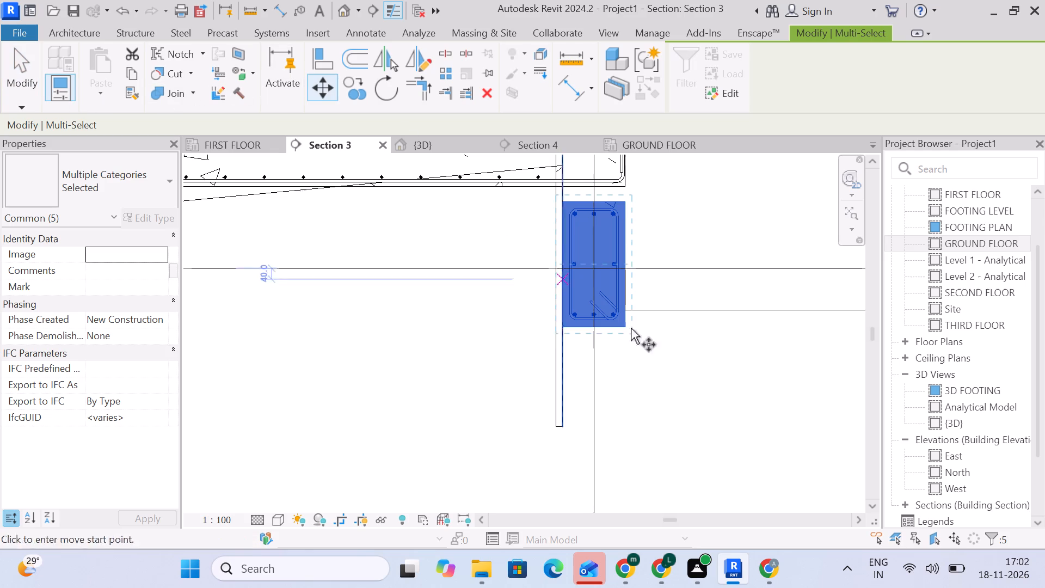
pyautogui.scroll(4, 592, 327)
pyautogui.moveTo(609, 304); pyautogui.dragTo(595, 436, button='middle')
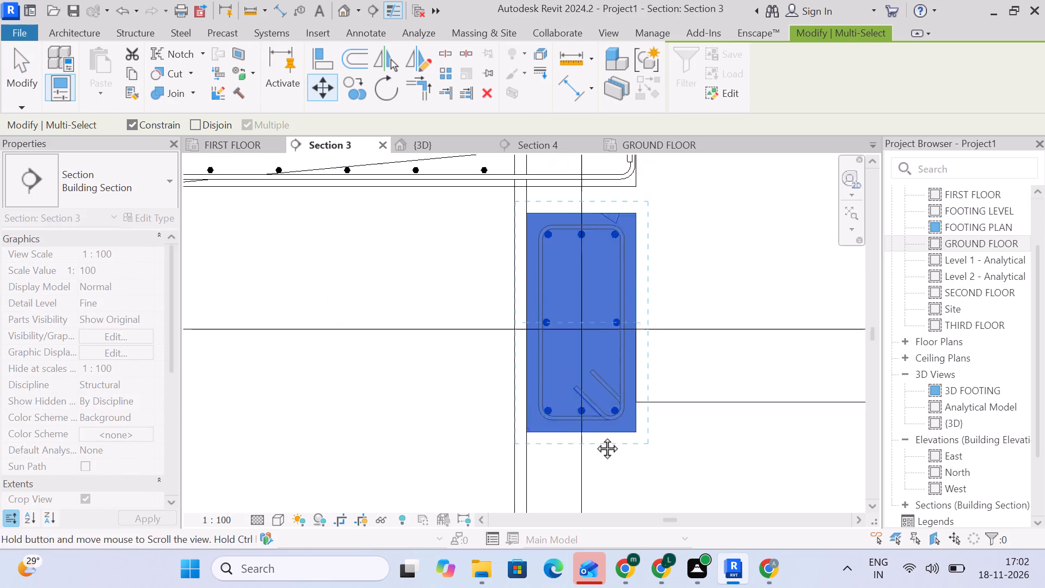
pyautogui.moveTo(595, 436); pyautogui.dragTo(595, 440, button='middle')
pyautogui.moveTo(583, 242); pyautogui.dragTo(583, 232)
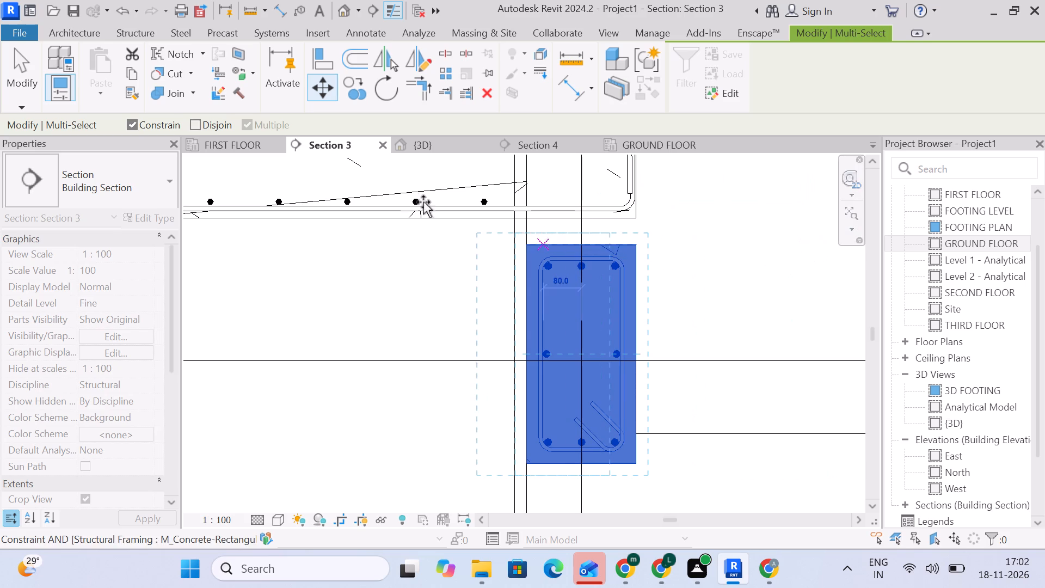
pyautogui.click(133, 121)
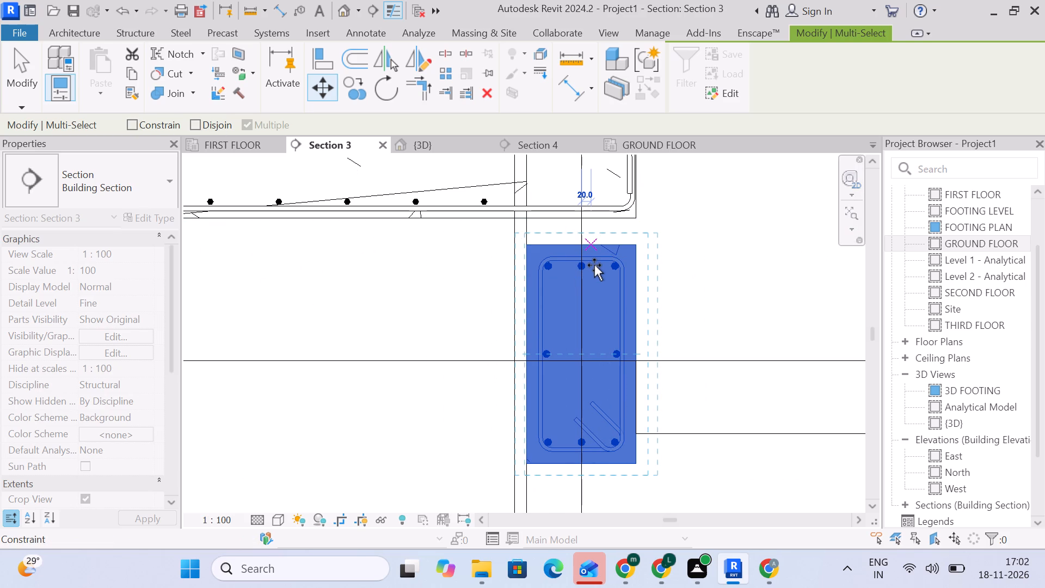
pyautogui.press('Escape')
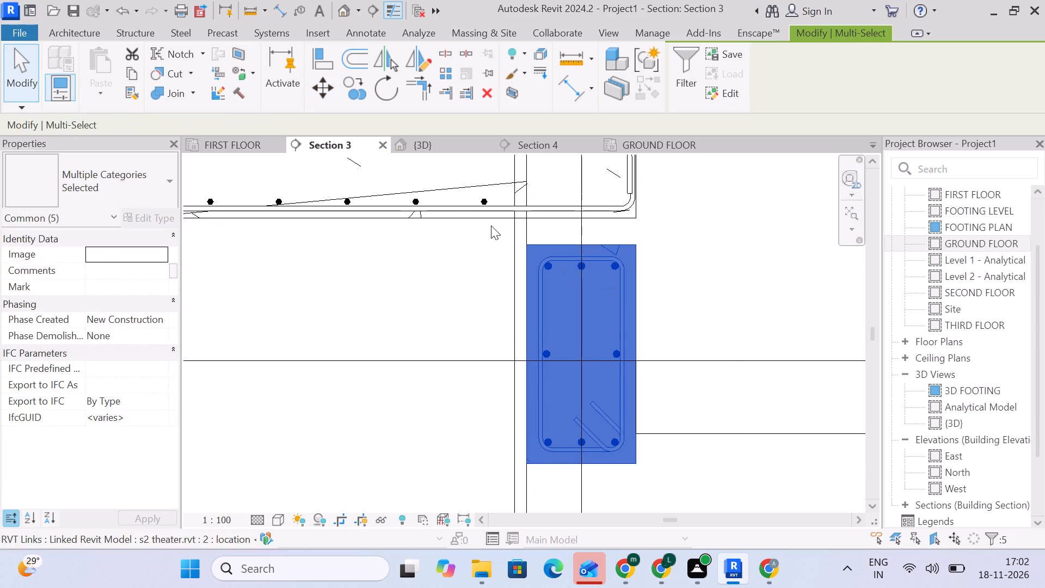
# Delete the rectangular concrete beam and its reinforcement beneath the stair's top landing at FIRST FLOOR.
pyautogui.moveTo(491, 225); pyautogui.dragTo(660, 481)
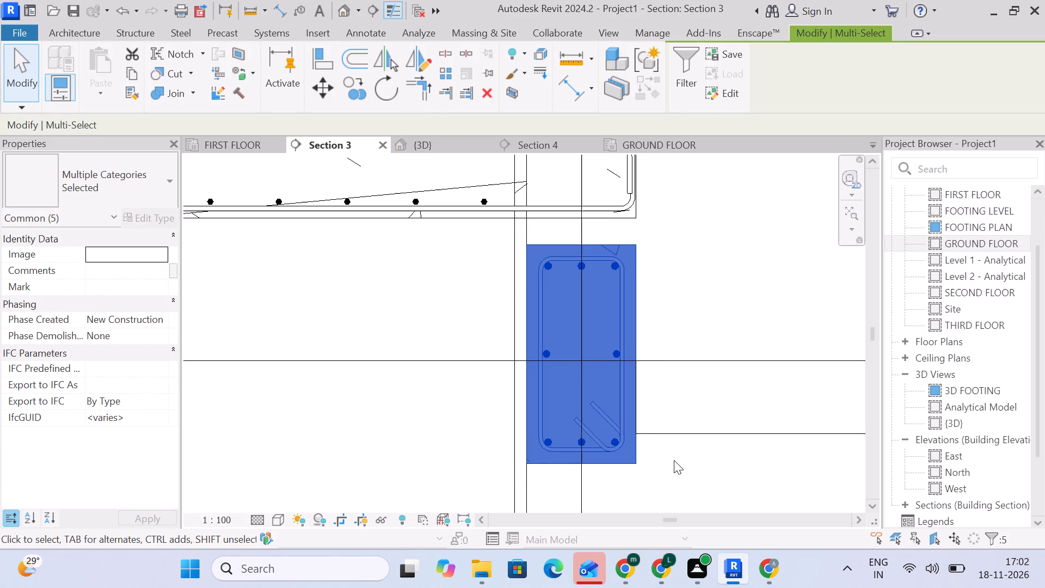
pyautogui.press('Delete')
# Copy the reinforced concrete beam on grid F at the ground floor vertically up beneath the stair's top landing at FIRST FLOOR.
pyautogui.scroll(-12, 667, 460)
pyautogui.moveTo(646, 444); pyautogui.dragTo(597, 249, button='middle')
pyautogui.moveTo(666, 461); pyautogui.dragTo(627, 225, button='middle')
pyautogui.scroll(5, 548, 401)
pyautogui.moveTo(495, 383); pyautogui.dragTo(583, 506)
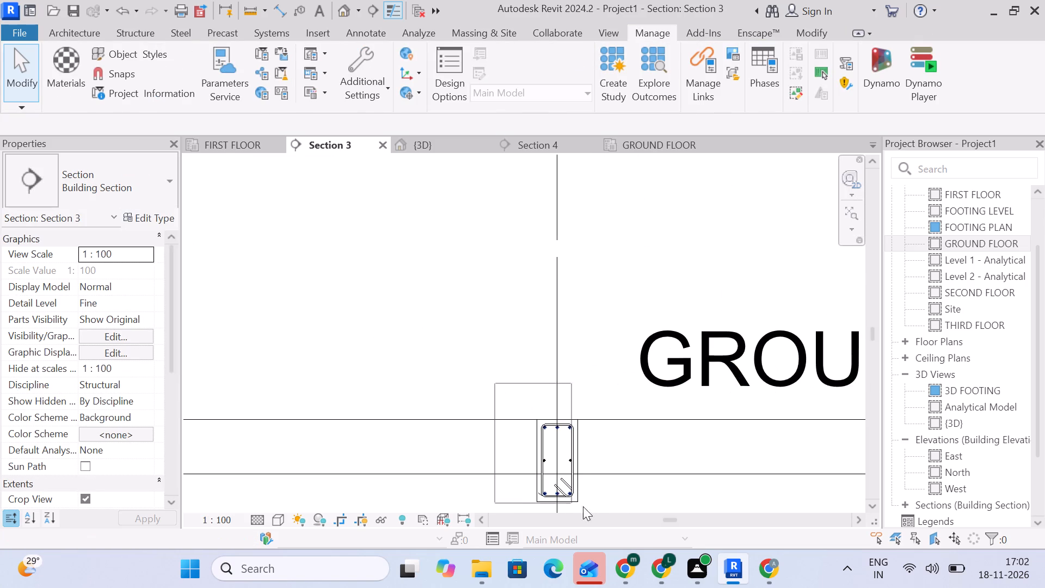
pyautogui.moveTo(583, 506); pyautogui.dragTo(599, 506)
pyautogui.moveTo(551, 305); pyautogui.dragTo(534, 183, button='middle')
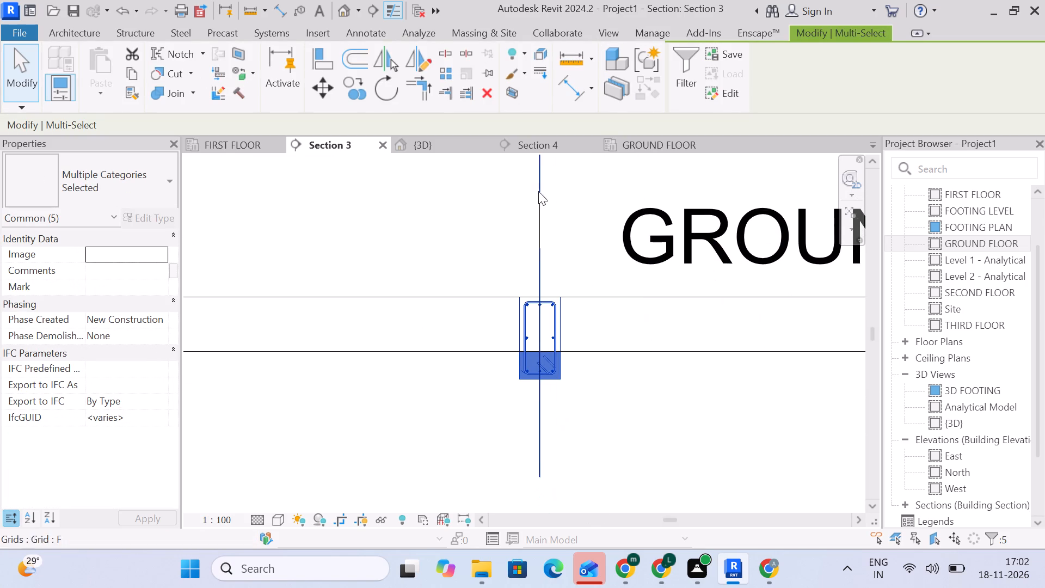
pyautogui.click(630, 439)
pyautogui.moveTo(483, 265); pyautogui.dragTo(564, 396)
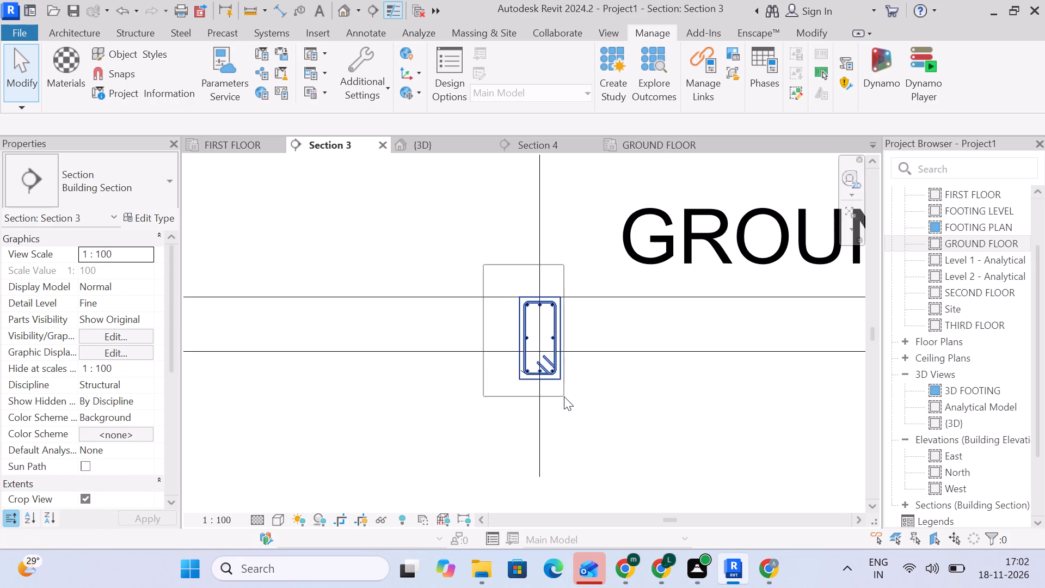
pyautogui.moveTo(564, 396); pyautogui.dragTo(575, 402)
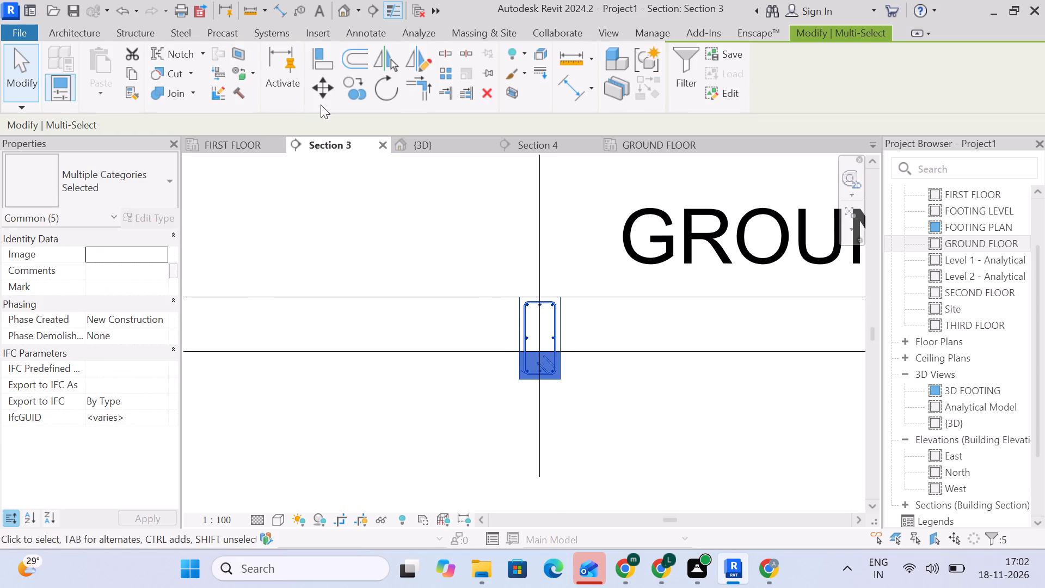
pyautogui.click(346, 90)
pyautogui.click(133, 122)
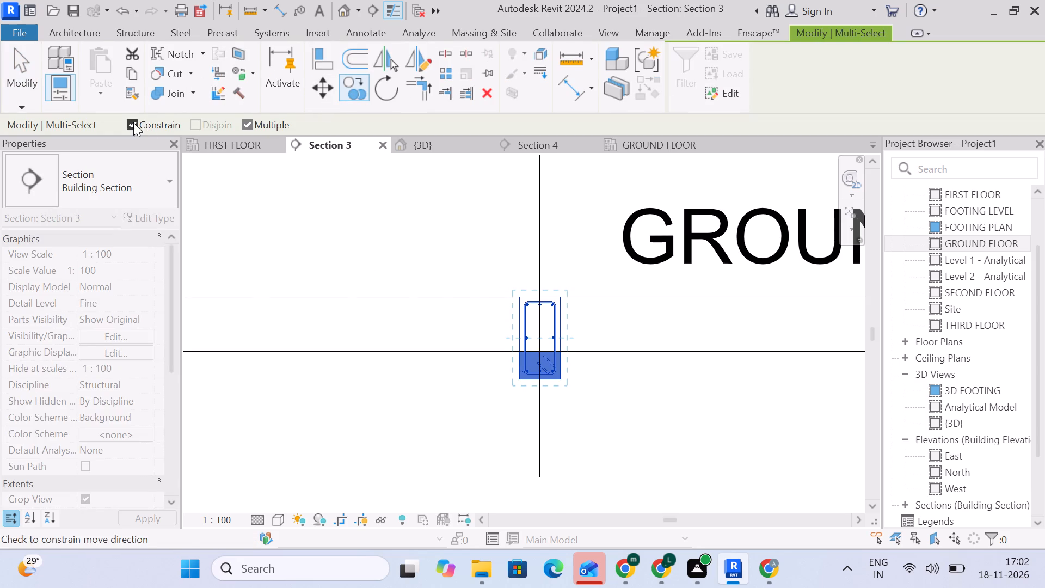
pyautogui.scroll(8, 518, 296)
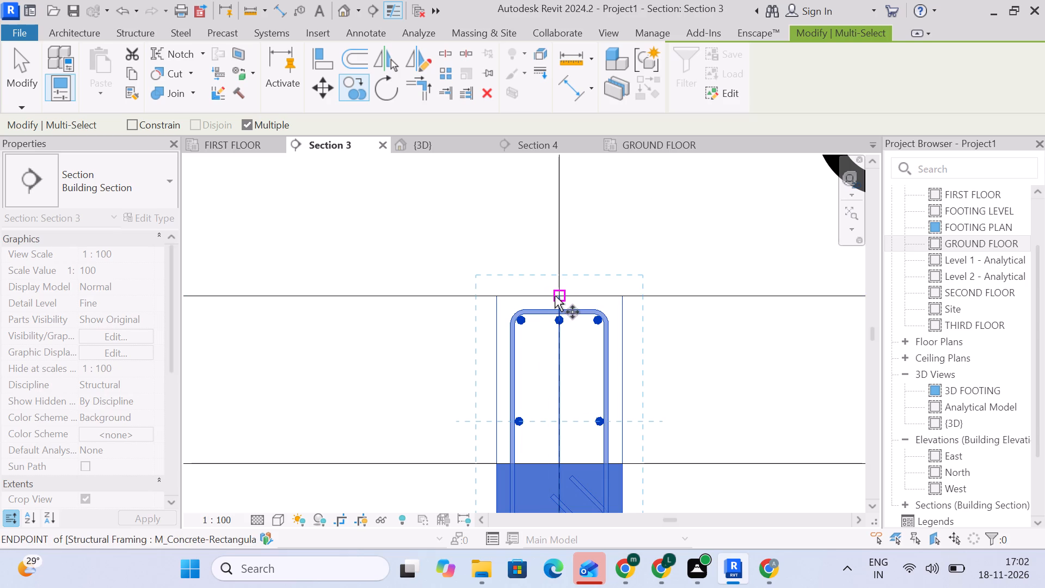
pyautogui.click(558, 293)
pyautogui.scroll(-6, 570, 200)
pyautogui.moveTo(570, 200); pyautogui.dragTo(546, 411, button='middle')
pyautogui.scroll(-2, 555, 171)
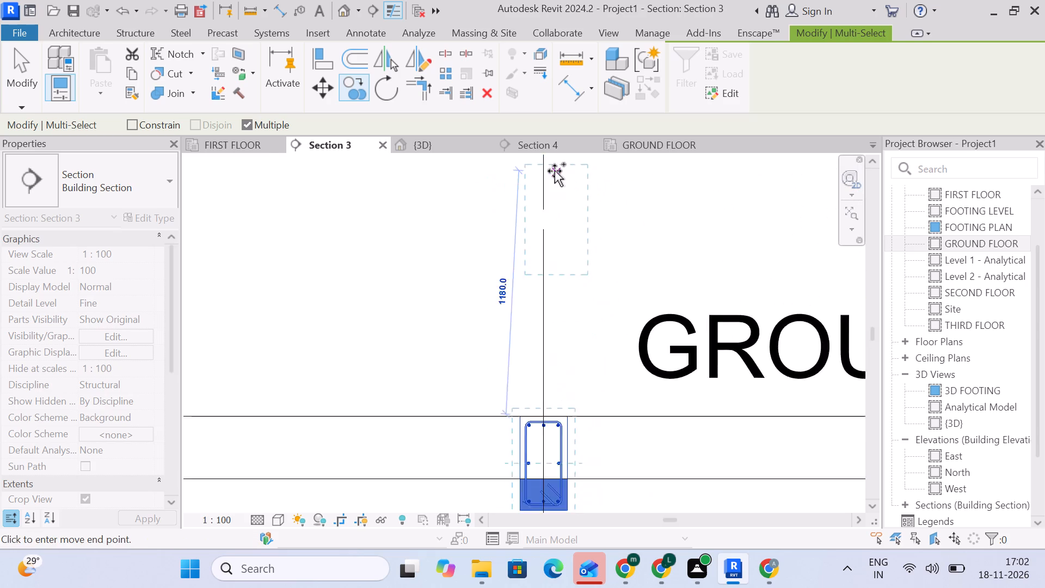
pyautogui.scroll(-2, 555, 171)
pyautogui.moveTo(555, 173); pyautogui.dragTo(539, 480, button='middle')
pyautogui.scroll(-5, 539, 284)
pyautogui.moveTo(539, 287); pyautogui.dragTo(539, 437, button='middle')
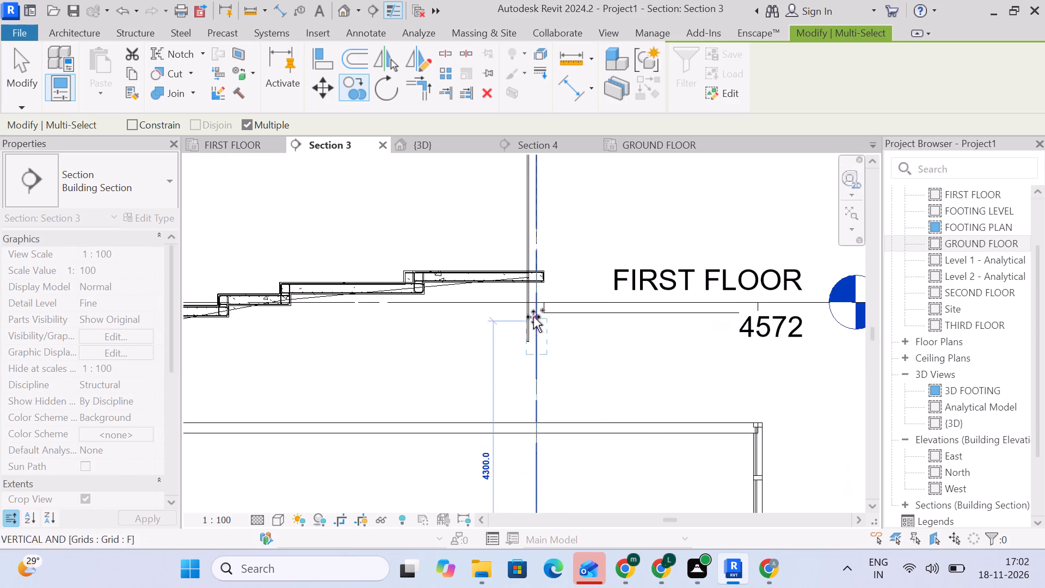
pyautogui.scroll(14, 535, 310)
pyautogui.click(534, 245)
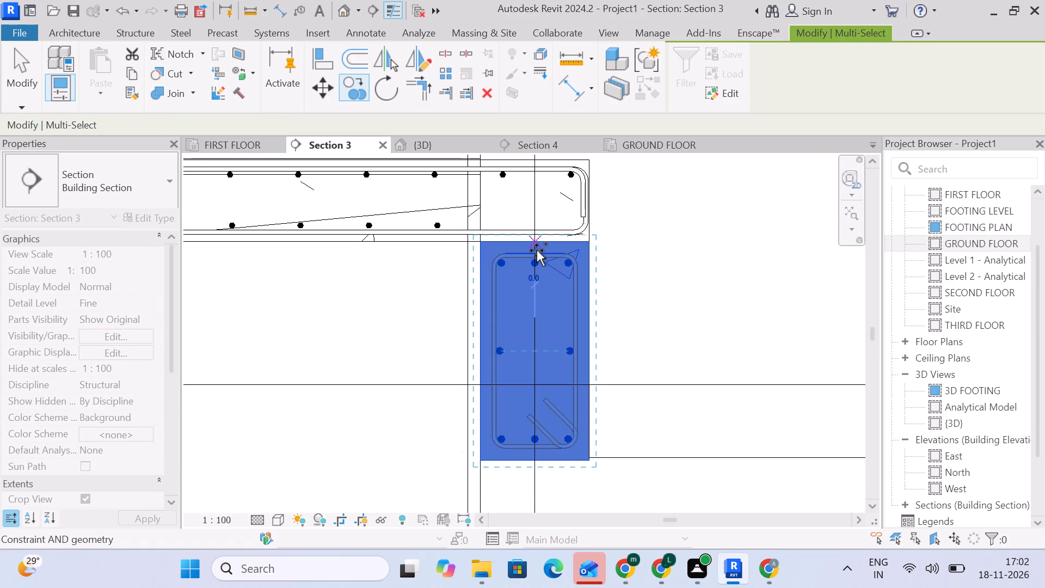
pyautogui.press('Escape')
pyautogui.scroll(-7, 624, 314)
pyautogui.click(637, 297)
# Stretch the lowest tread's M_T2 stirrup down toward the slab's underside, making its vertical legs 140 mm.
pyautogui.scroll(-5, 637, 298)
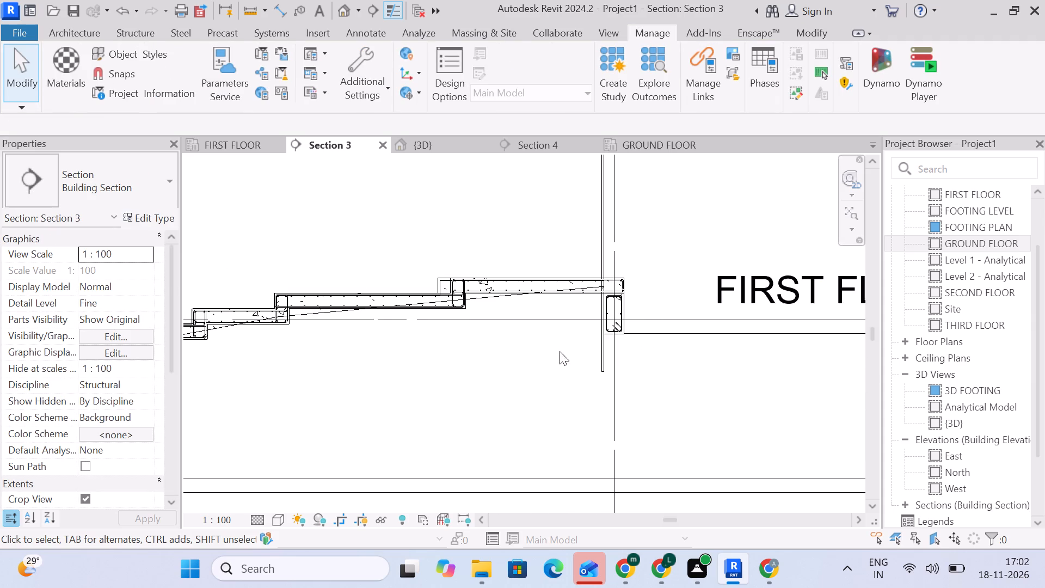
pyautogui.scroll(-5, 489, 360)
pyautogui.moveTo(489, 363); pyautogui.dragTo(723, 314, button='middle')
pyautogui.scroll(-5, 488, 384)
pyautogui.moveTo(469, 388); pyautogui.dragTo(745, 348, button='middle')
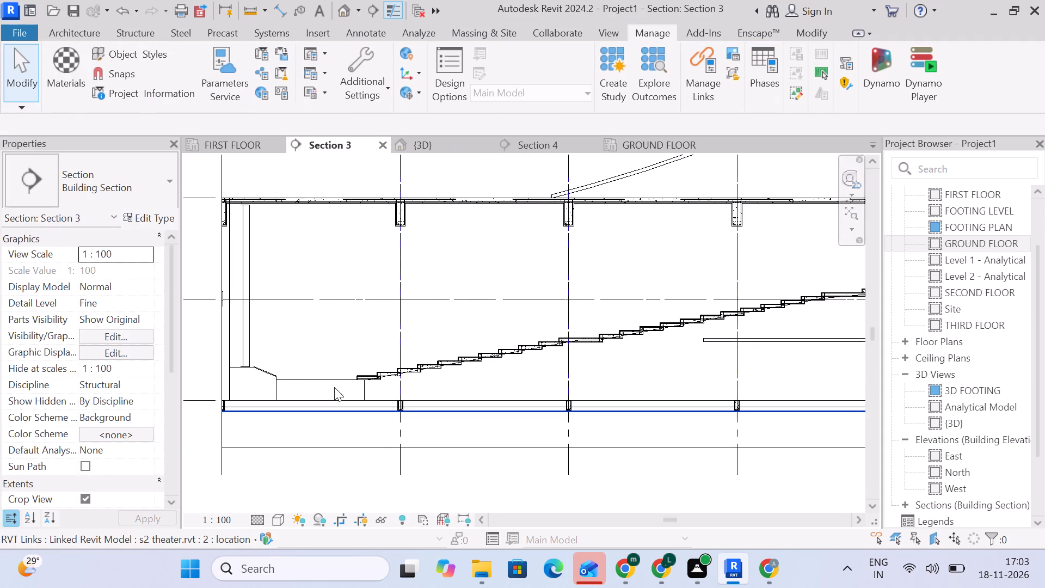
pyautogui.scroll(18, 334, 383)
pyautogui.scroll(5, 402, 342)
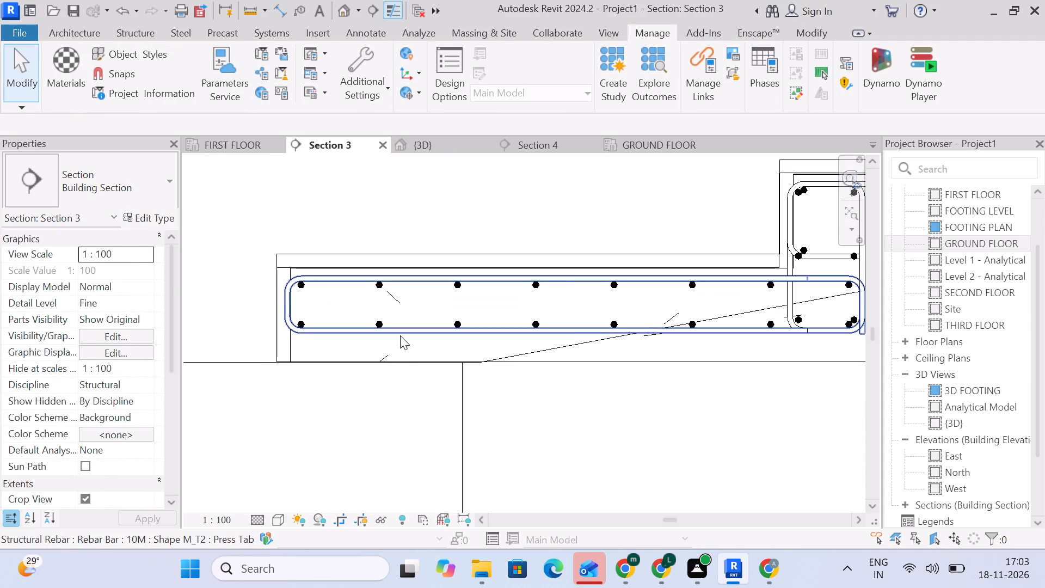
pyautogui.click(400, 335)
pyautogui.moveTo(542, 425); pyautogui.dragTo(489, 377, button='middle')
pyautogui.moveTo(523, 285); pyautogui.dragTo(522, 298)
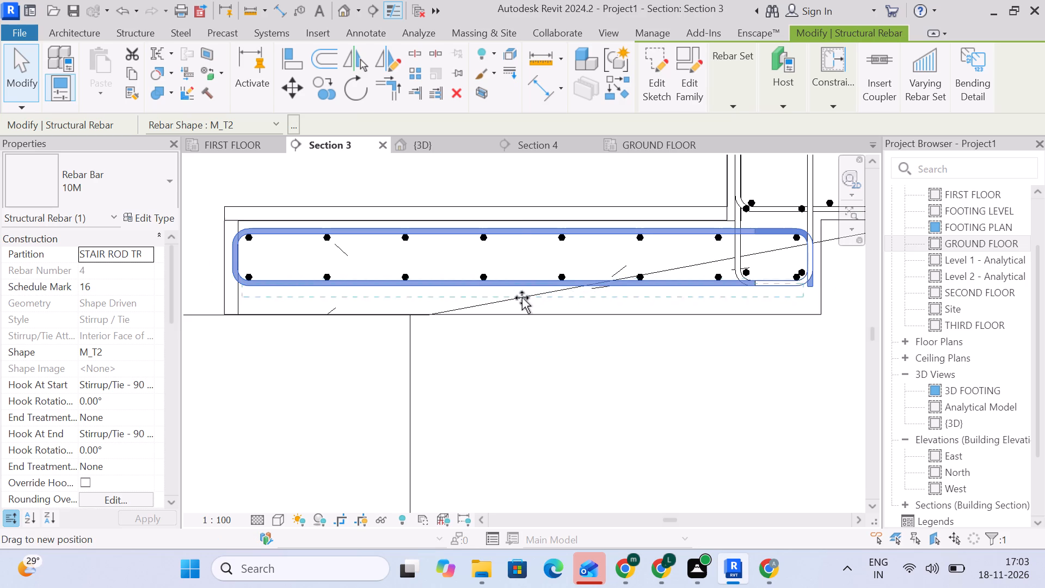
pyautogui.moveTo(522, 298); pyautogui.dragTo(522, 302)
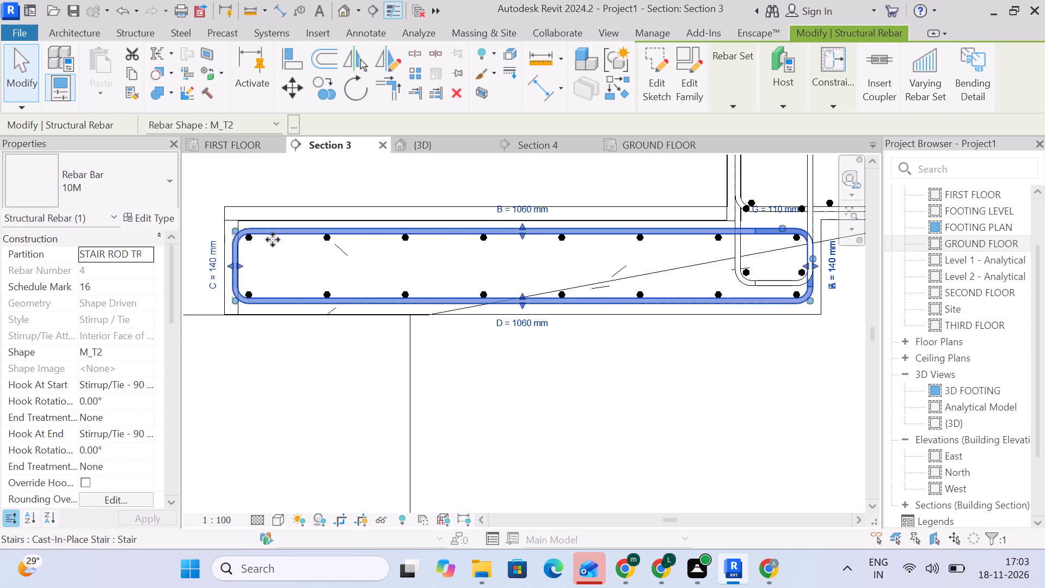
# Lower the bottom leg and hook end of the first riser's M_T2 stirrup to line up with the lowest tread stirrup's bottom.
pyautogui.scroll(4, 273, 240)
pyautogui.moveTo(658, 308); pyautogui.dragTo(358, 268, button='middle')
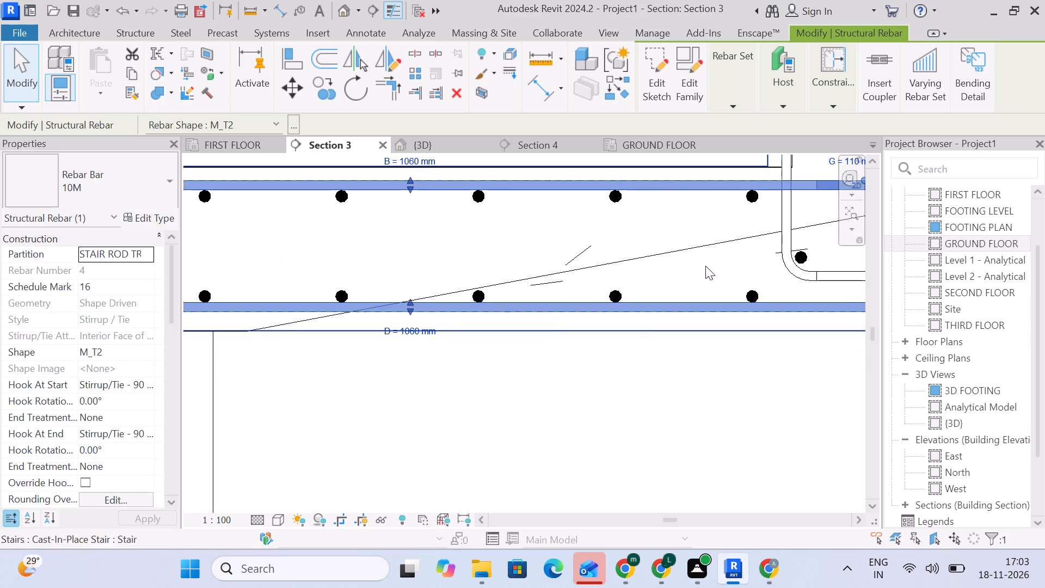
pyautogui.moveTo(708, 263); pyautogui.dragTo(339, 263, button='middle')
pyautogui.scroll(3, 587, 241)
pyautogui.click(416, 293)
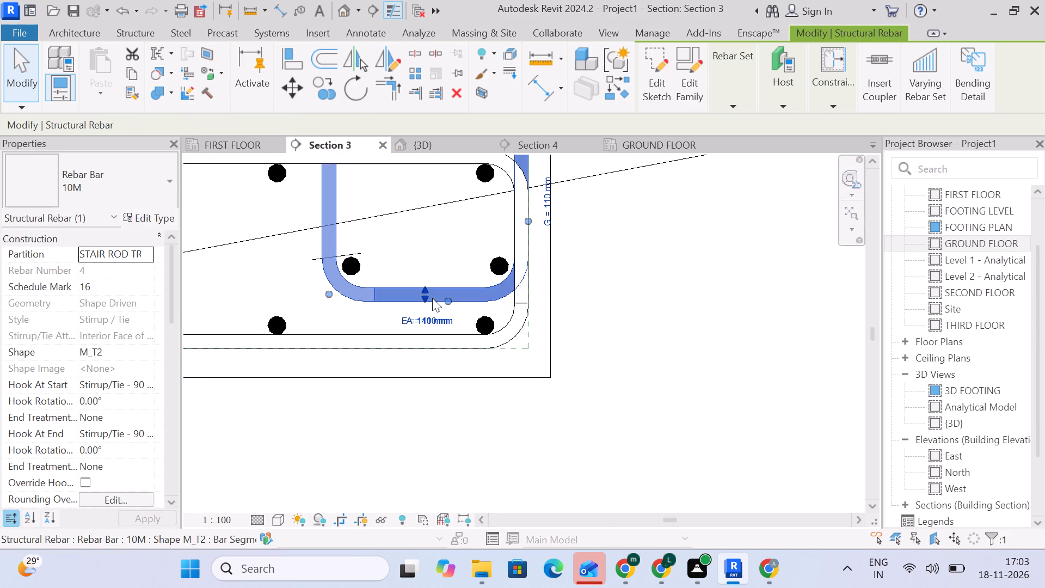
pyautogui.moveTo(422, 293); pyautogui.dragTo(425, 333)
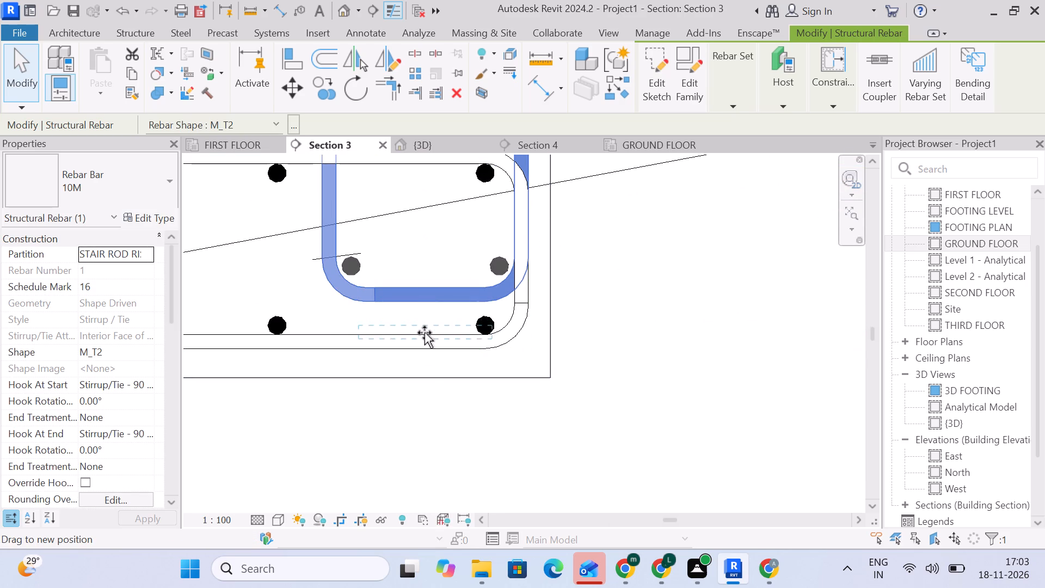
pyautogui.moveTo(425, 333); pyautogui.dragTo(428, 328)
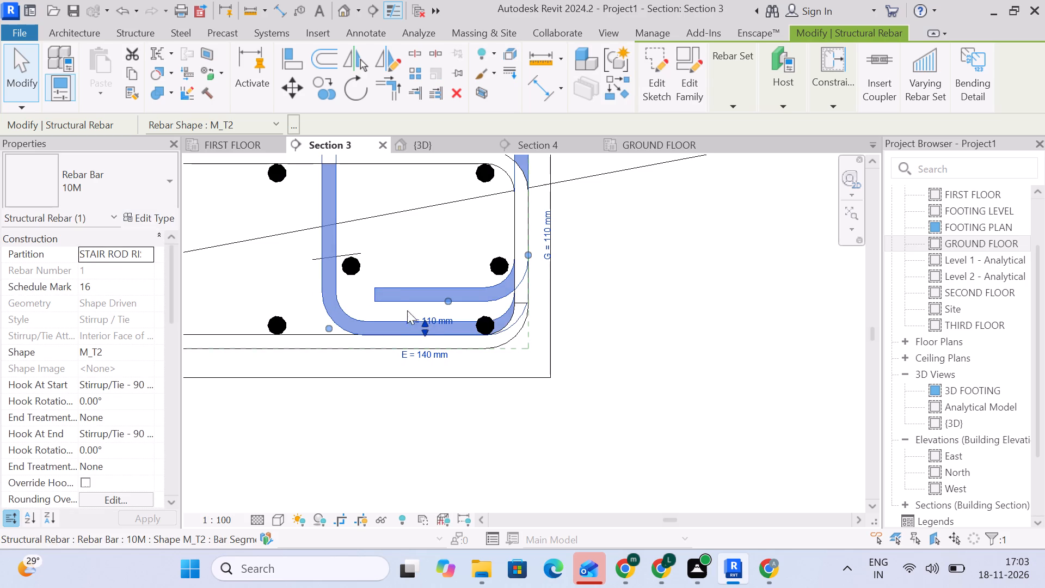
pyautogui.moveTo(423, 323); pyautogui.dragTo(421, 339)
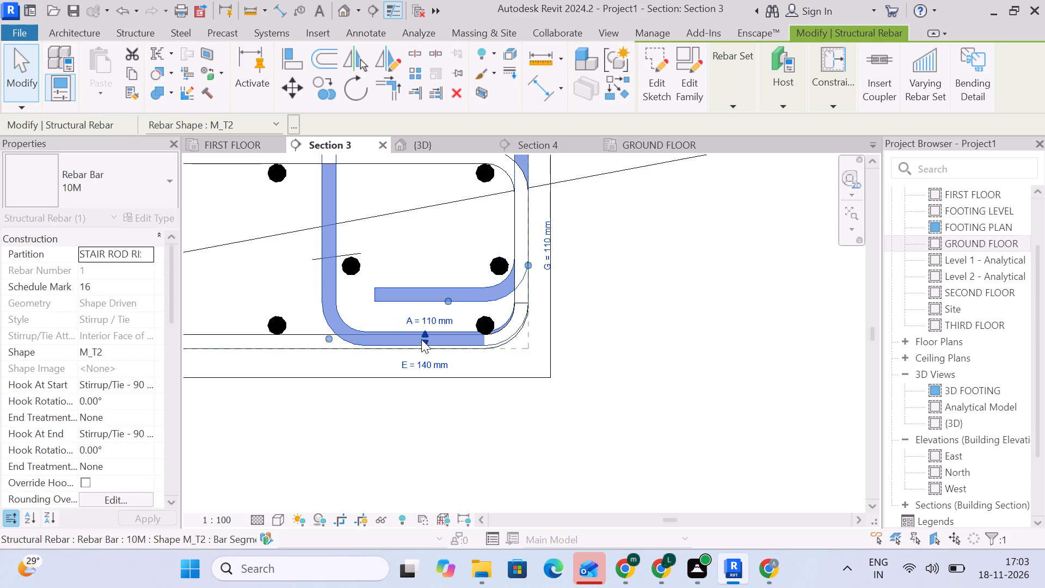
pyautogui.moveTo(423, 340); pyautogui.dragTo(425, 345)
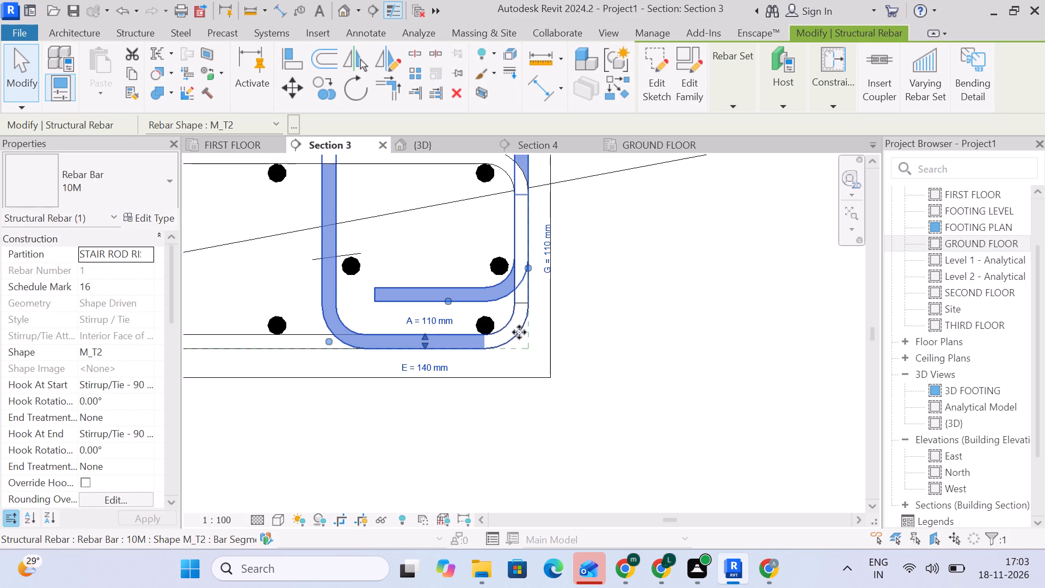
pyautogui.click(680, 304)
pyautogui.click(443, 302)
pyautogui.moveTo(447, 300); pyautogui.dragTo(446, 301)
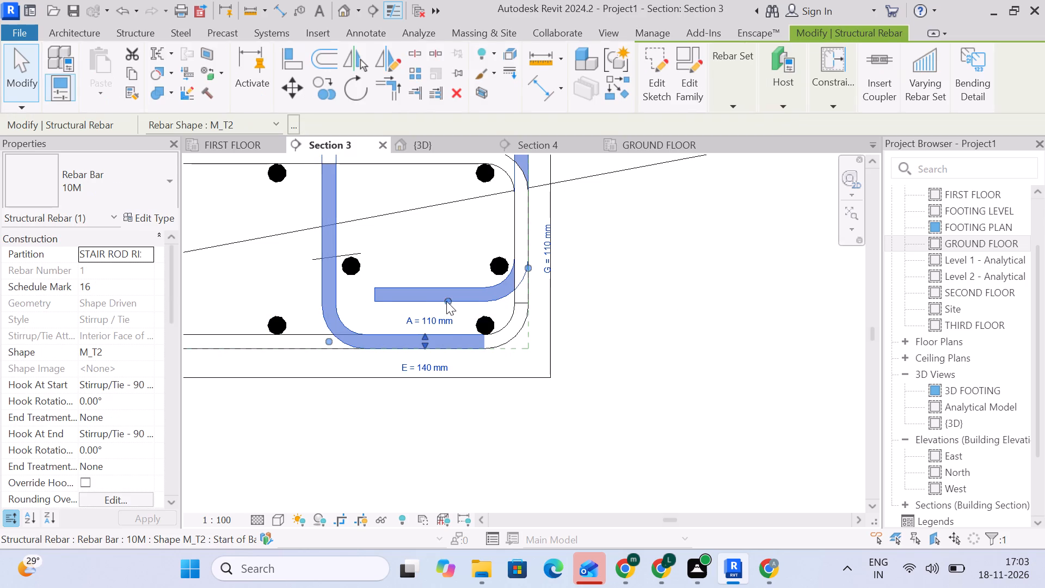
pyautogui.moveTo(446, 301); pyautogui.dragTo(448, 343)
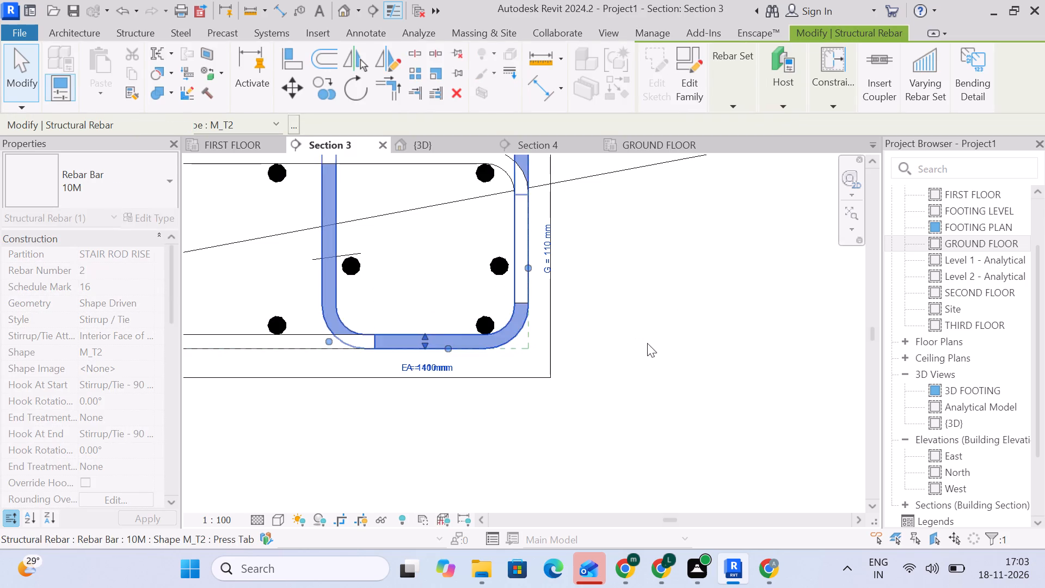
pyautogui.click(654, 340)
# Move the two lower 13M bars of the first riser down into the bottom corners of its lengthened stirrup.
pyautogui.click(478, 323)
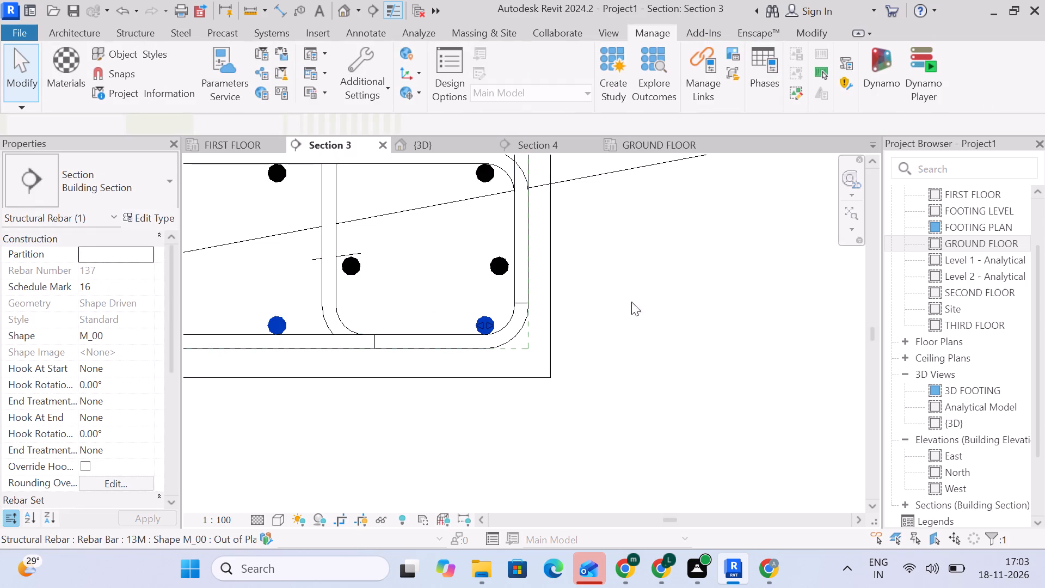
pyautogui.click(664, 290)
pyautogui.click(501, 269)
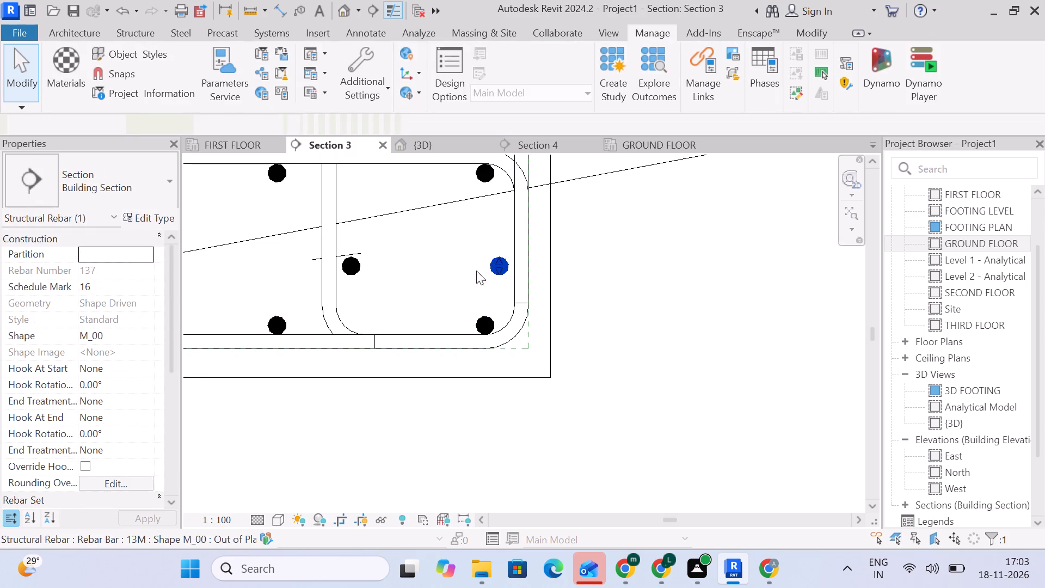
pyautogui.moveTo(497, 268); pyautogui.dragTo(497, 314)
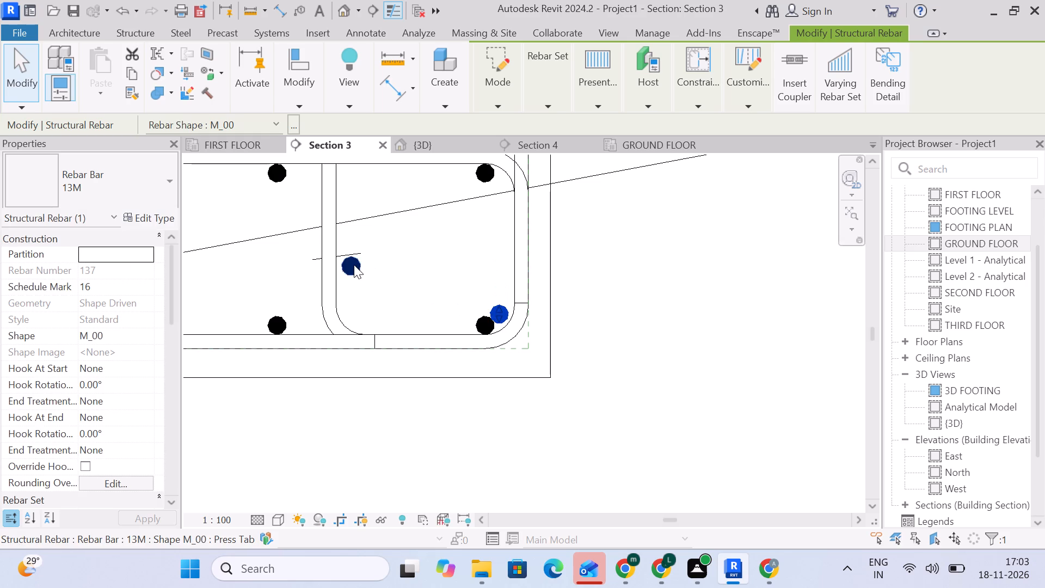
pyautogui.click(353, 265)
pyautogui.moveTo(352, 267); pyautogui.dragTo(358, 315)
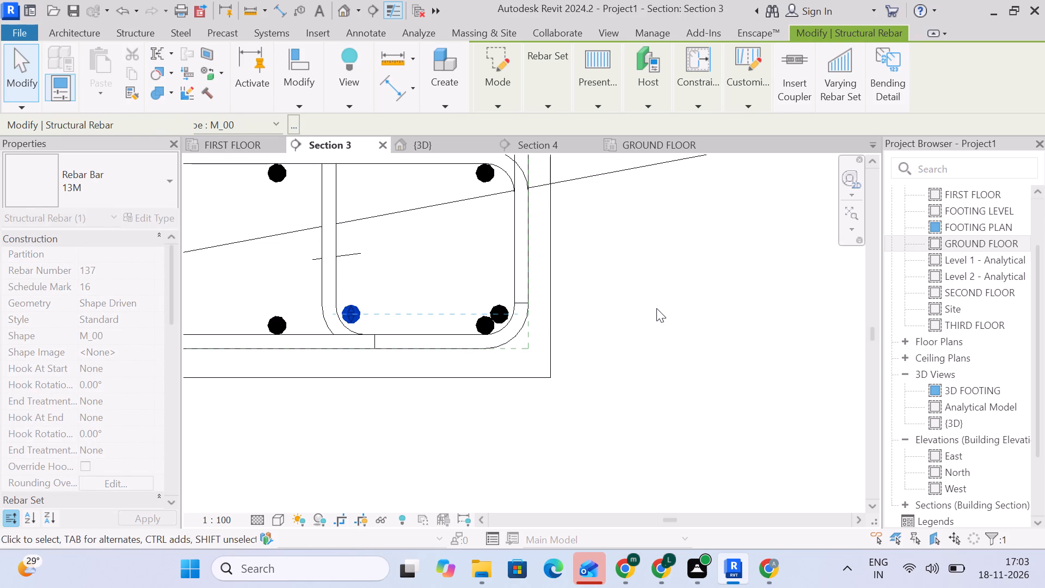
pyautogui.click(660, 299)
# Examine the tread and riser stirrups of the following steps up the stair for their fit within the slab.
pyautogui.scroll(-5, 670, 293)
pyautogui.moveTo(668, 297); pyautogui.dragTo(604, 408, button='middle')
pyautogui.scroll(4, 468, 297)
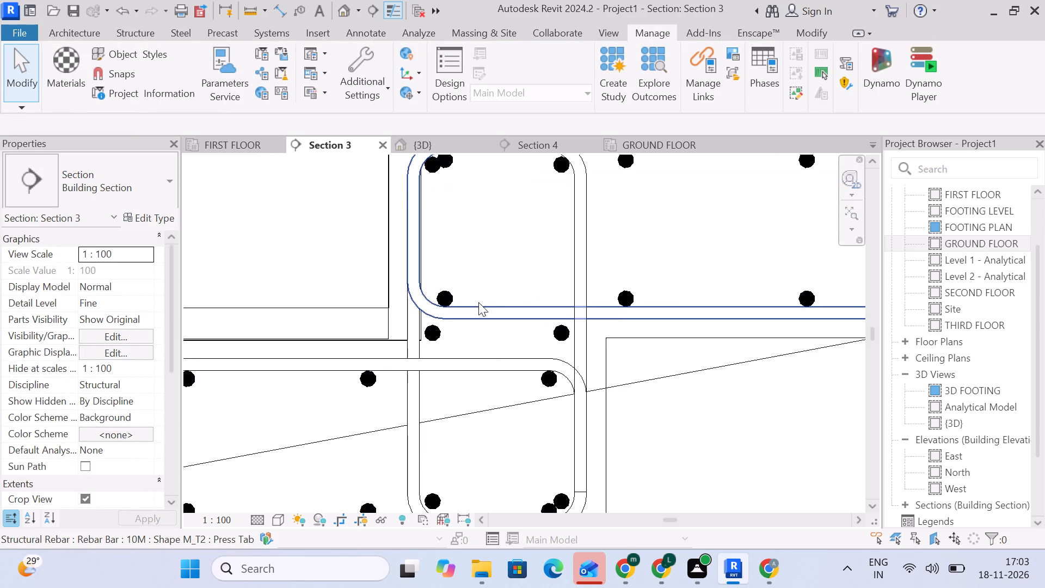
pyautogui.moveTo(700, 354); pyautogui.dragTo(590, 390, button='middle')
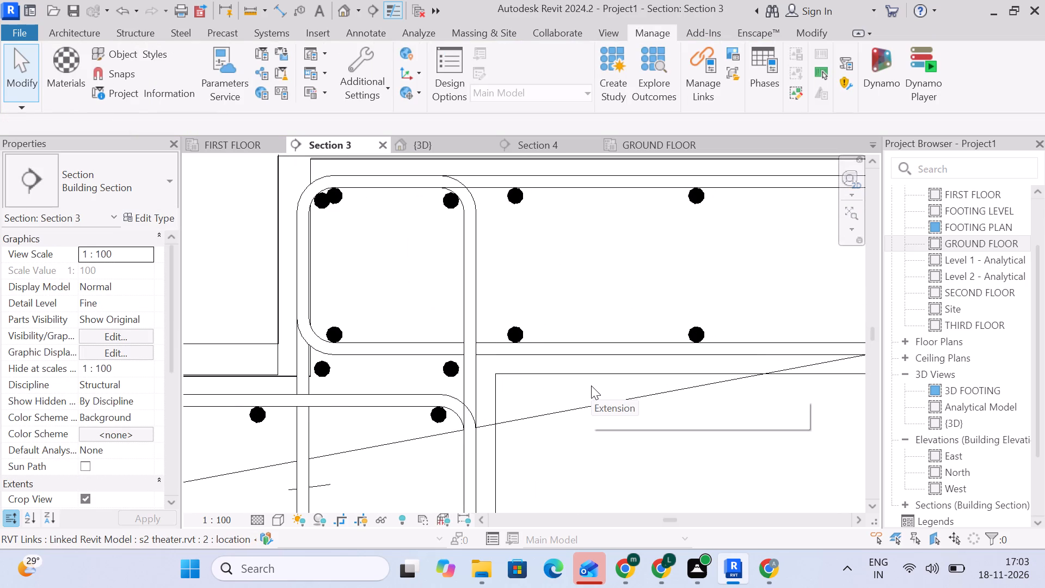
pyautogui.scroll(-3, 592, 385)
pyautogui.moveTo(597, 384); pyautogui.dragTo(356, 335, button='middle')
pyautogui.click(480, 309)
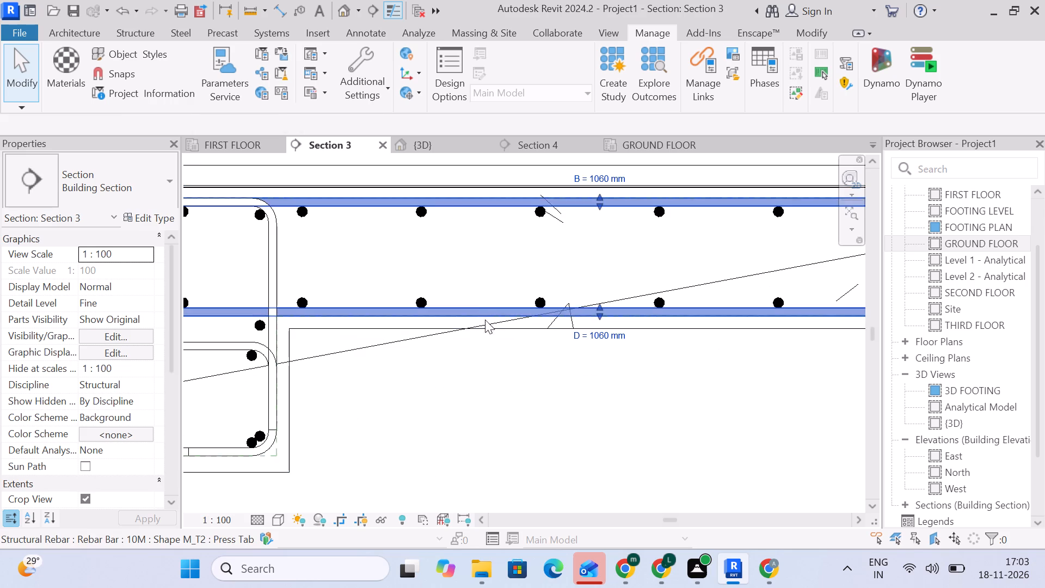
pyautogui.moveTo(529, 354); pyautogui.dragTo(548, 420, button='middle')
pyautogui.scroll(-3, 675, 427)
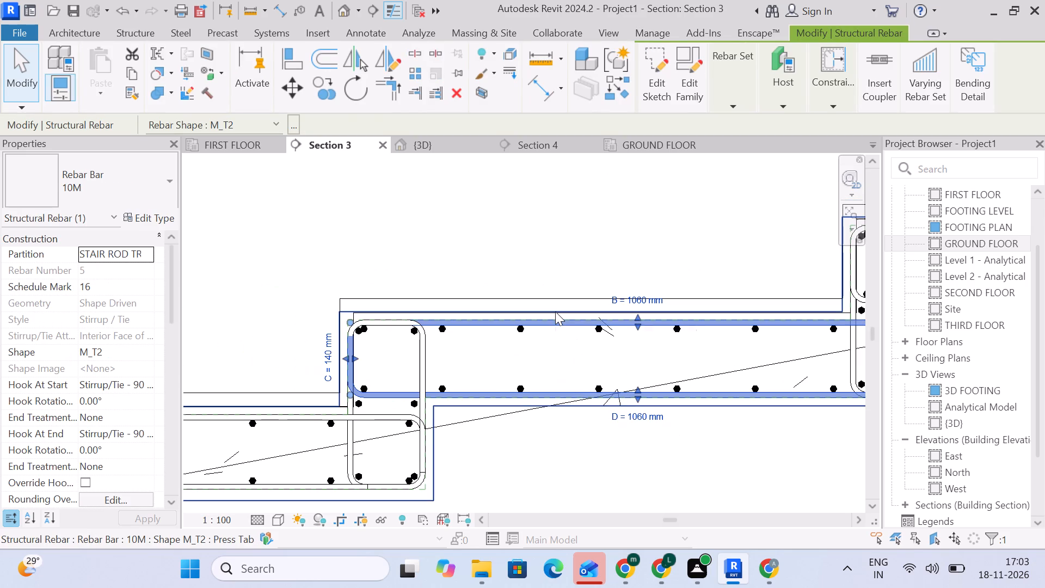
pyautogui.moveTo(681, 348); pyautogui.dragTo(288, 338, button='middle')
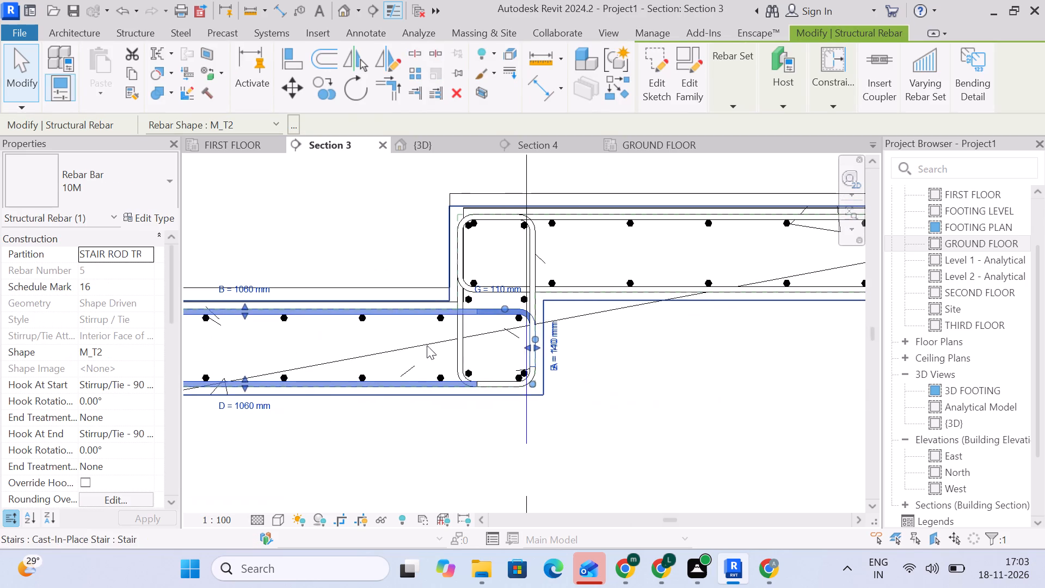
pyautogui.scroll(5, 429, 342)
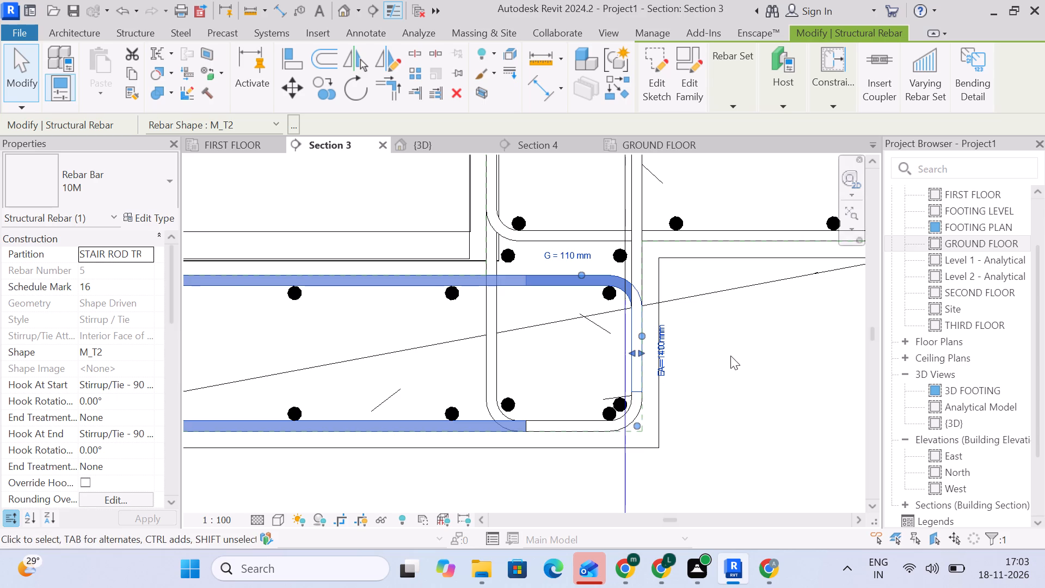
pyautogui.moveTo(729, 356); pyautogui.dragTo(619, 369, button='middle')
pyautogui.click(659, 363)
pyautogui.moveTo(666, 332); pyautogui.dragTo(425, 464, button='middle')
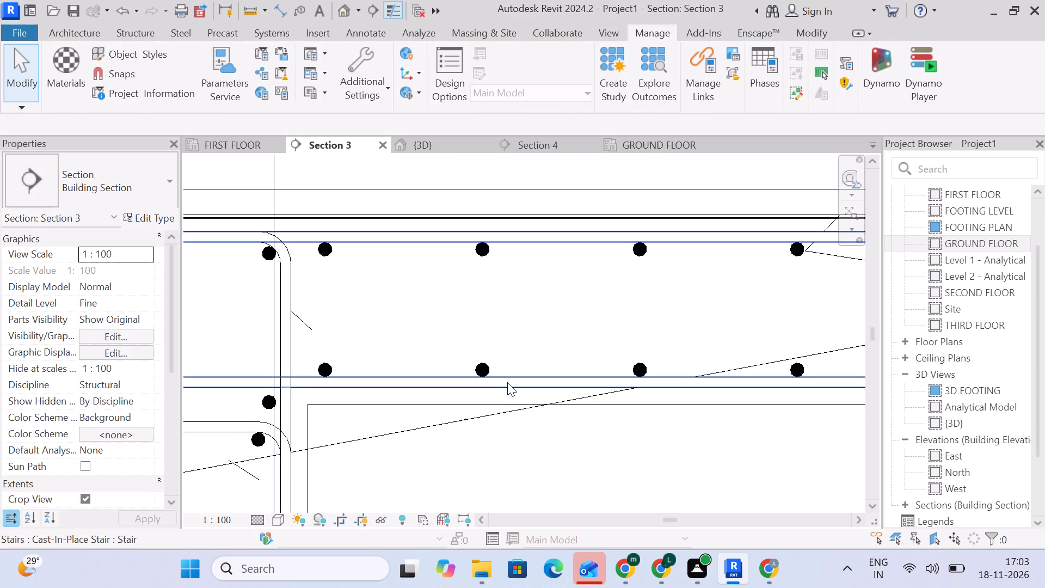
pyautogui.click(507, 382)
pyautogui.scroll(-4, 509, 430)
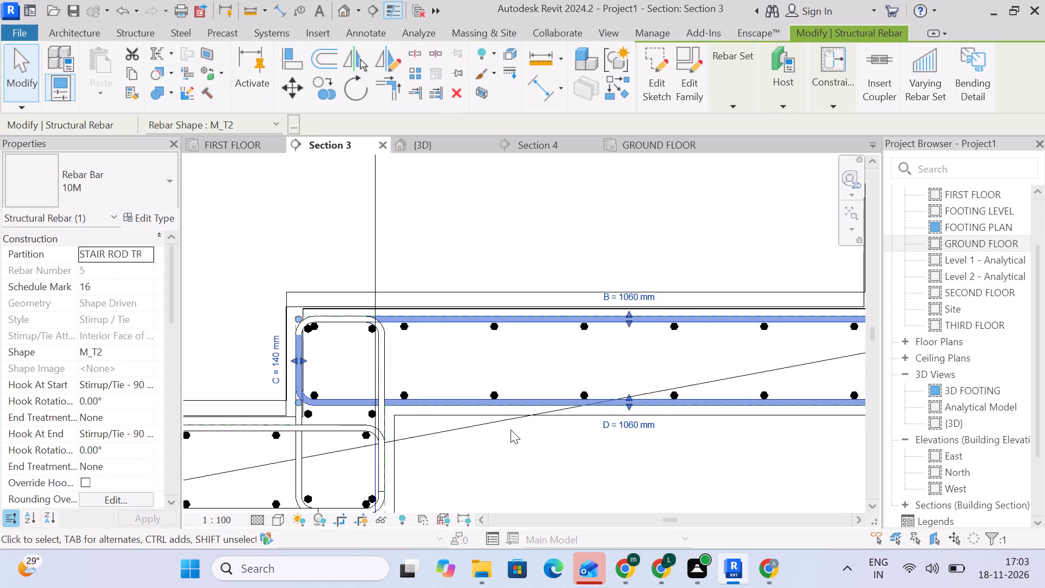
pyautogui.click(653, 467)
pyautogui.scroll(-5, 653, 467)
pyautogui.moveTo(651, 464); pyautogui.dragTo(523, 287, button='middle')
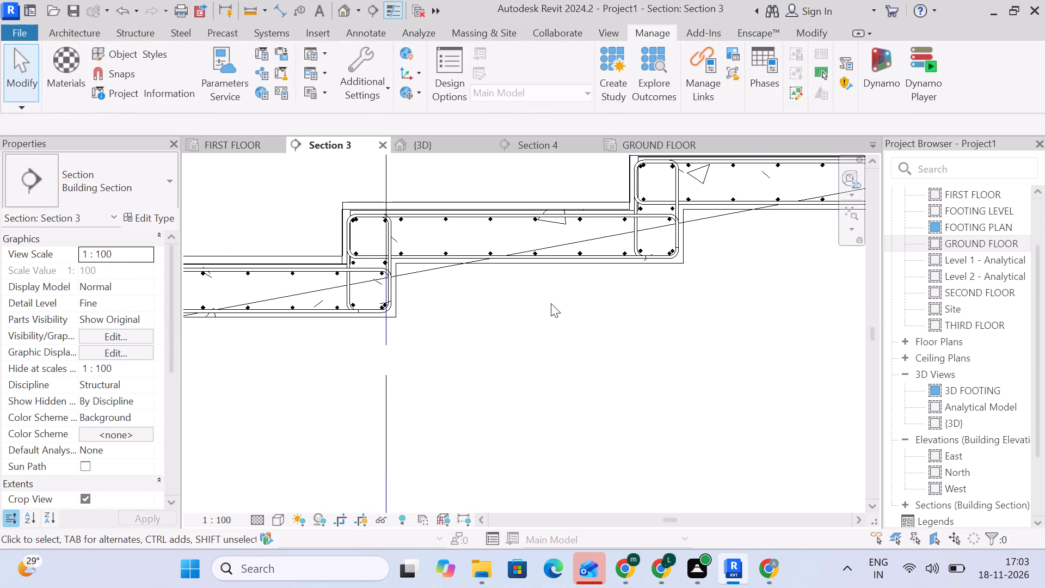
# Examine the tread stirrups of the remaining steps up to the top landing and the beam beneath it.
pyautogui.moveTo(635, 305); pyautogui.dragTo(415, 427, button='middle')
pyautogui.scroll(4, 513, 317)
pyautogui.click(558, 337)
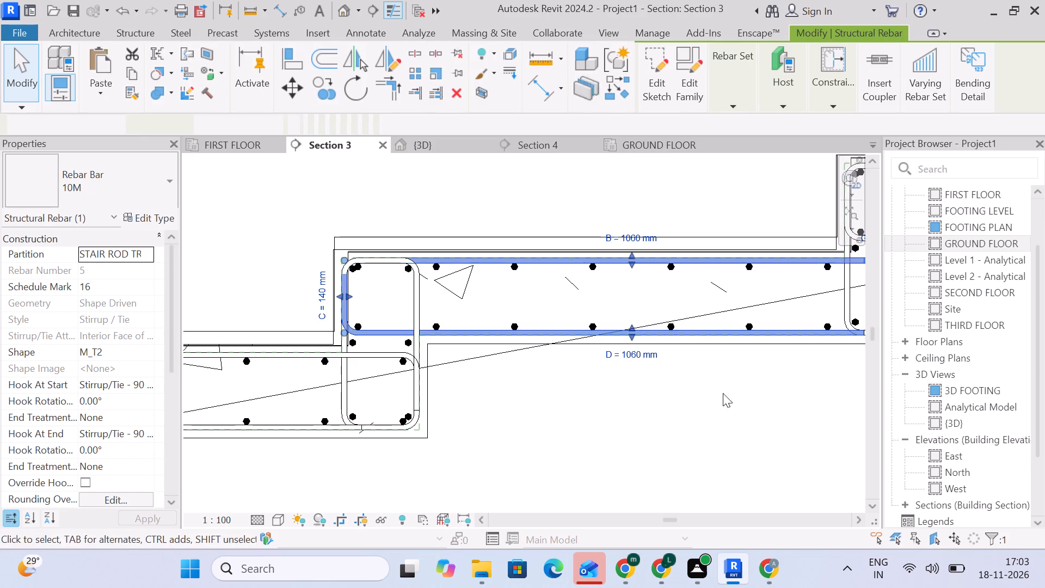
pyautogui.moveTo(735, 393); pyautogui.dragTo(391, 442, button='middle')
pyautogui.moveTo(628, 359); pyautogui.dragTo(504, 430, button='middle')
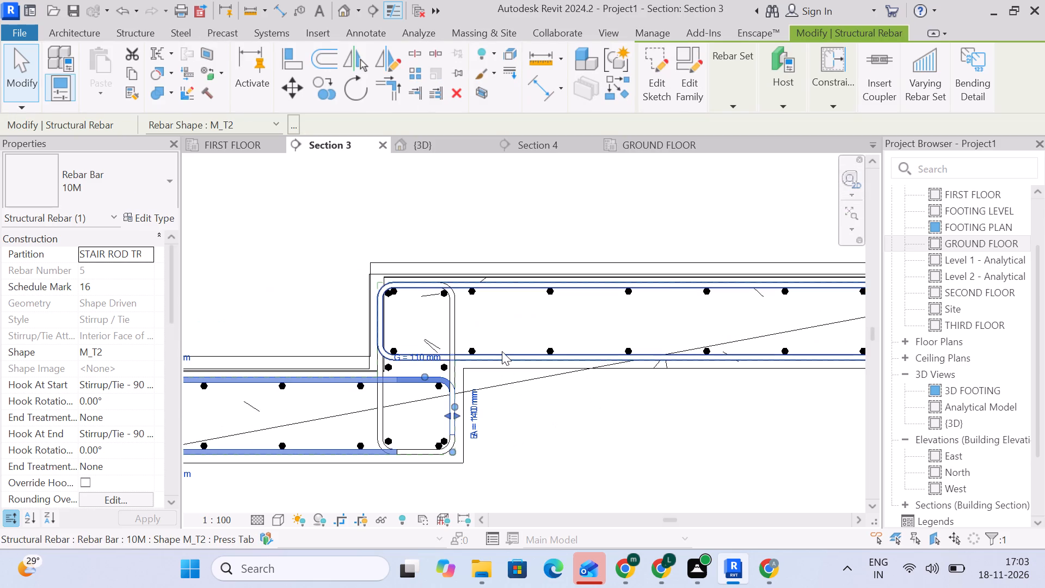
pyautogui.click(502, 351)
pyautogui.moveTo(700, 422); pyautogui.dragTo(319, 479, button='middle')
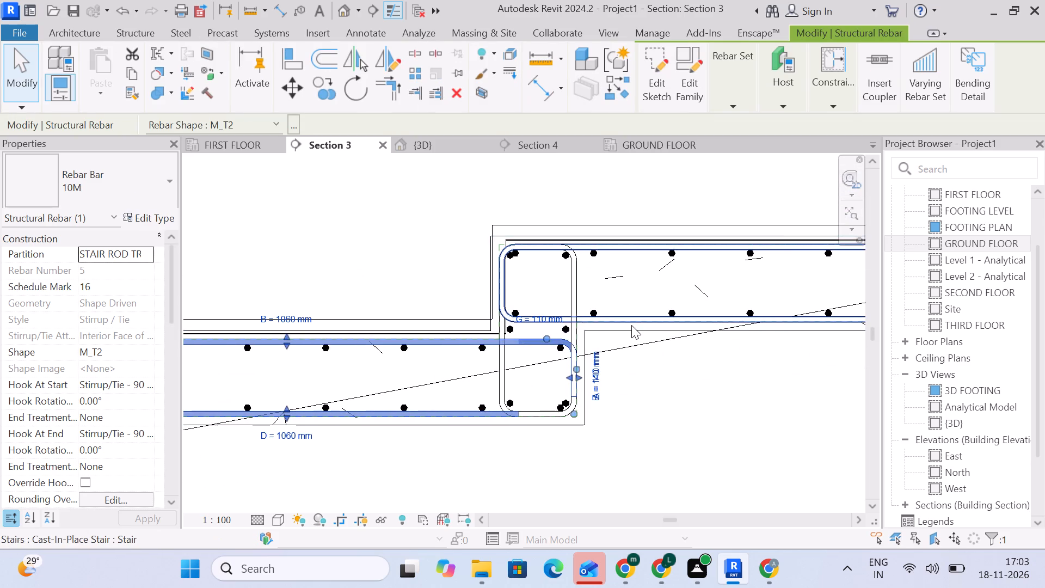
pyautogui.click(625, 323)
pyautogui.moveTo(685, 388); pyautogui.dragTo(53, 473, button='middle')
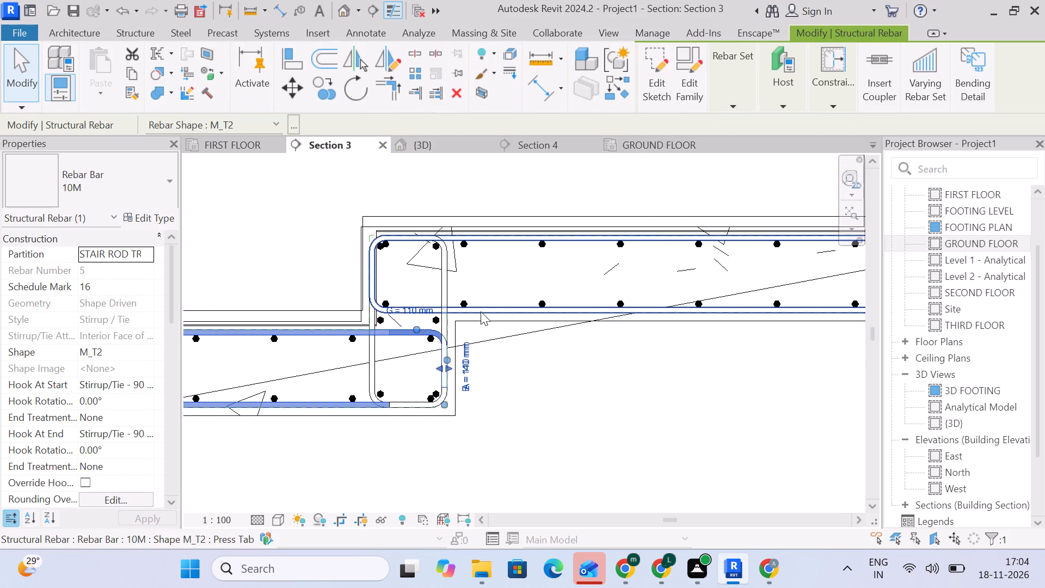
pyautogui.click(481, 311)
pyautogui.moveTo(614, 364); pyautogui.dragTo(180, 436, button='middle')
pyautogui.scroll(-4, 631, 256)
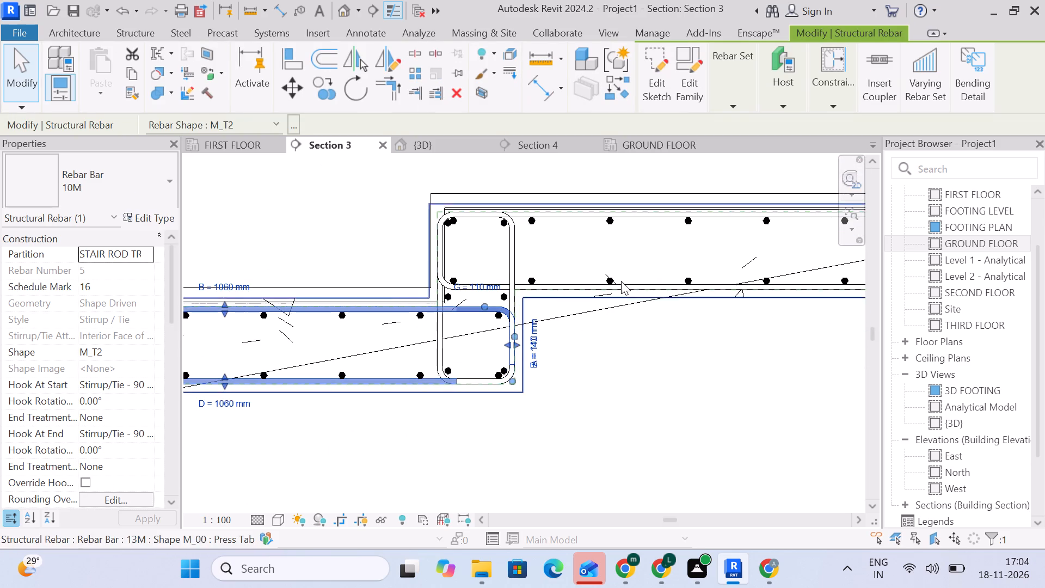
pyautogui.scroll(-9, 621, 281)
pyautogui.scroll(1, 709, 315)
pyautogui.moveTo(745, 320); pyautogui.dragTo(246, 342, button='middle')
pyautogui.moveTo(598, 285); pyautogui.dragTo(254, 333, button='middle')
pyautogui.moveTo(649, 257); pyautogui.dragTo(359, 336, button='middle')
pyautogui.moveTo(558, 255); pyautogui.dragTo(325, 318, button='middle')
pyautogui.moveTo(639, 247); pyautogui.dragTo(368, 311, button='middle')
pyautogui.moveTo(599, 290); pyautogui.dragTo(474, 298, button='middle')
pyautogui.scroll(16, 672, 309)
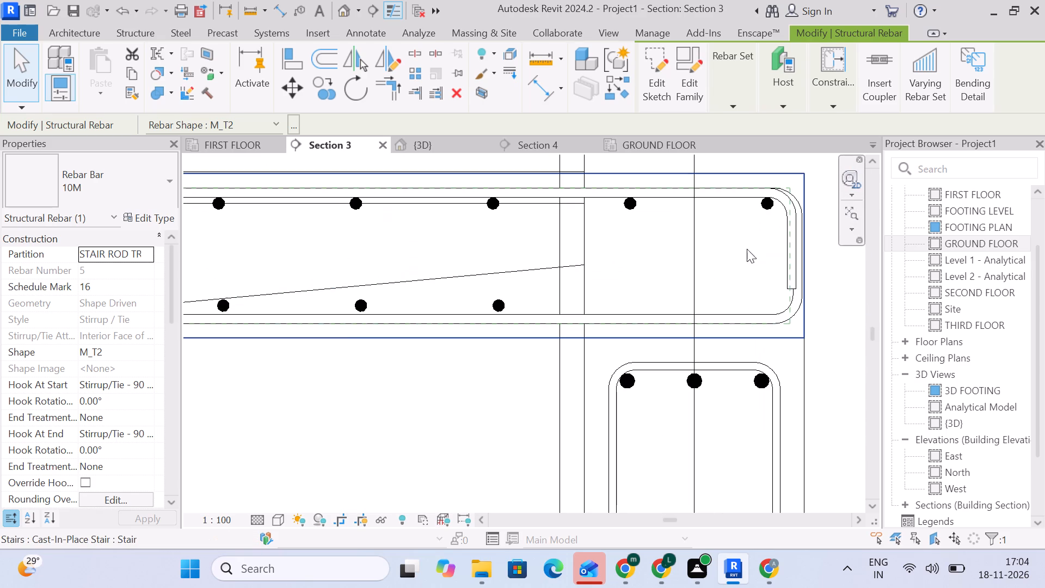
pyautogui.click(753, 314)
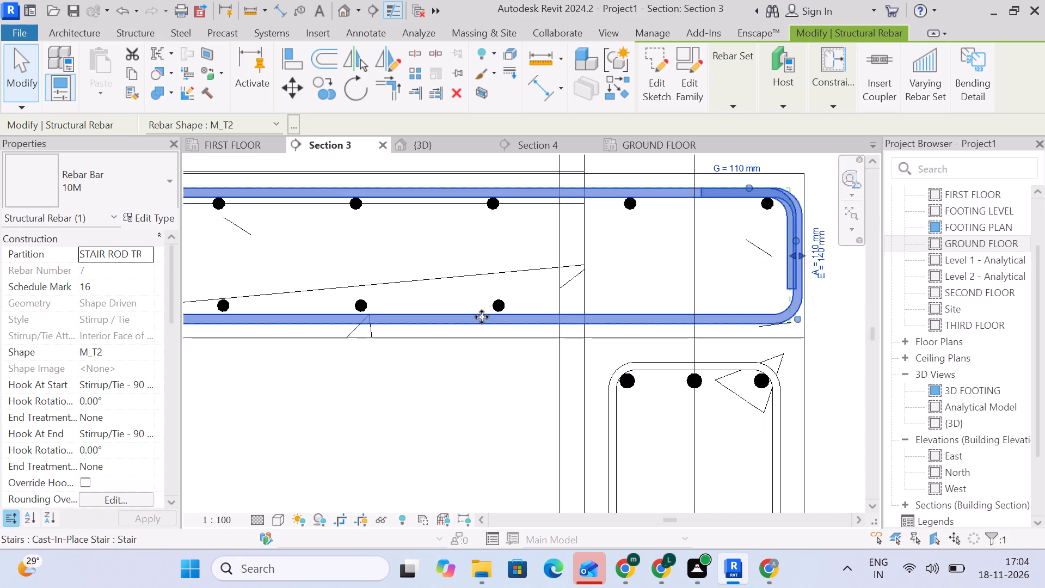
pyautogui.click(497, 309)
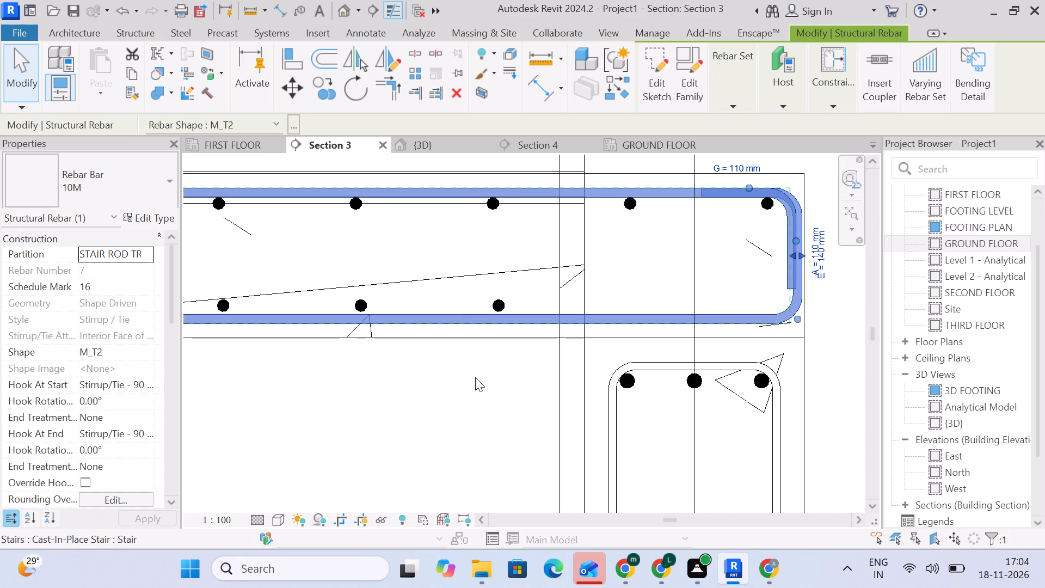
pyautogui.moveTo(481, 385); pyautogui.dragTo(462, 362, button='middle')
pyautogui.scroll(-6, 462, 358)
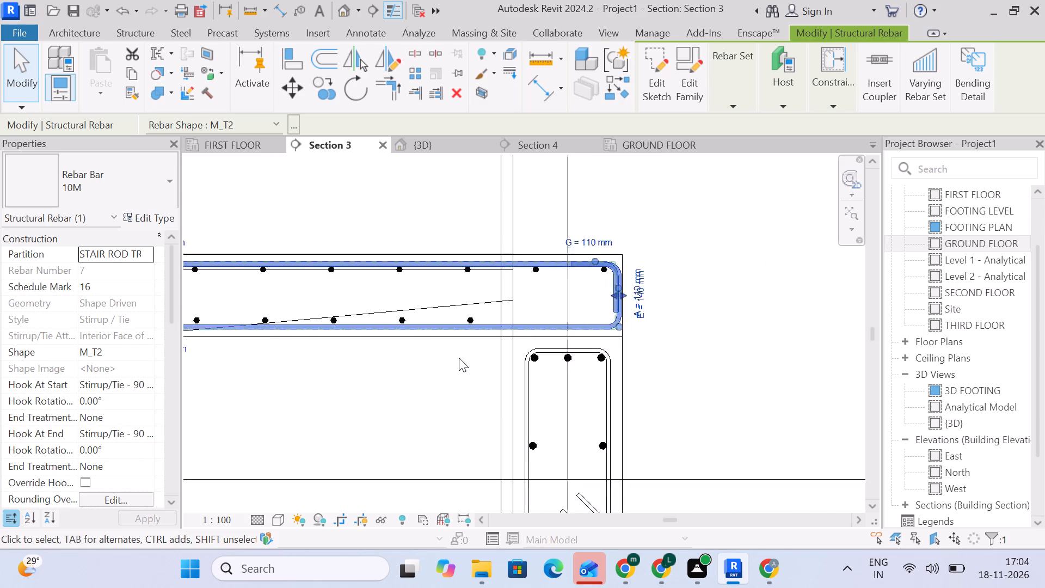
pyautogui.scroll(-2, 459, 358)
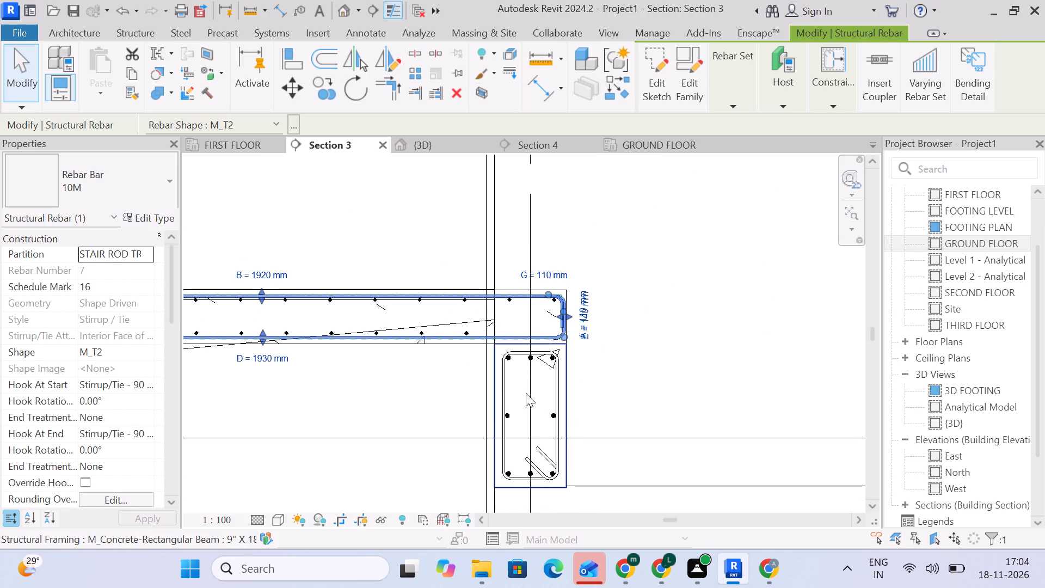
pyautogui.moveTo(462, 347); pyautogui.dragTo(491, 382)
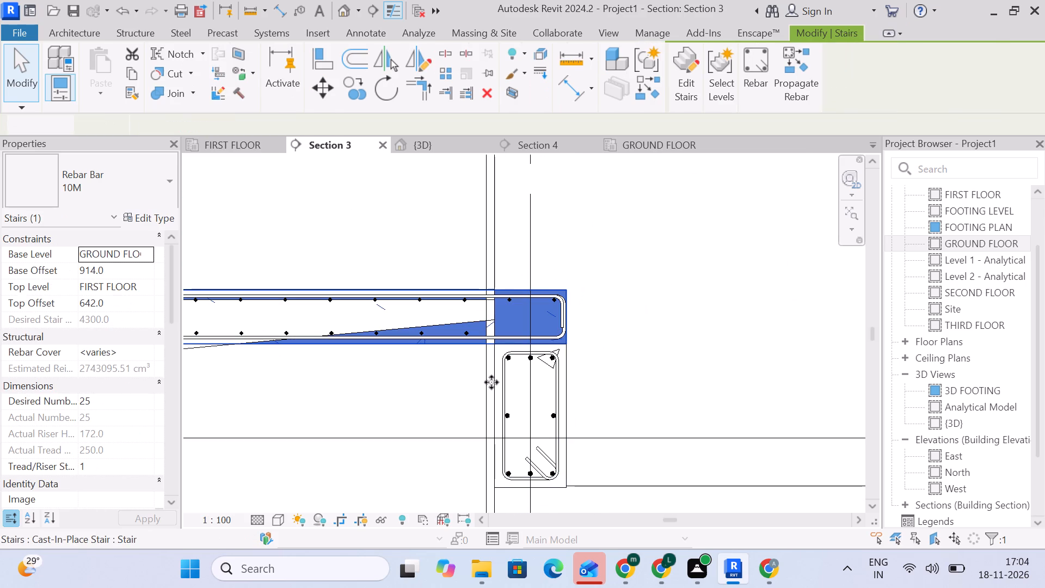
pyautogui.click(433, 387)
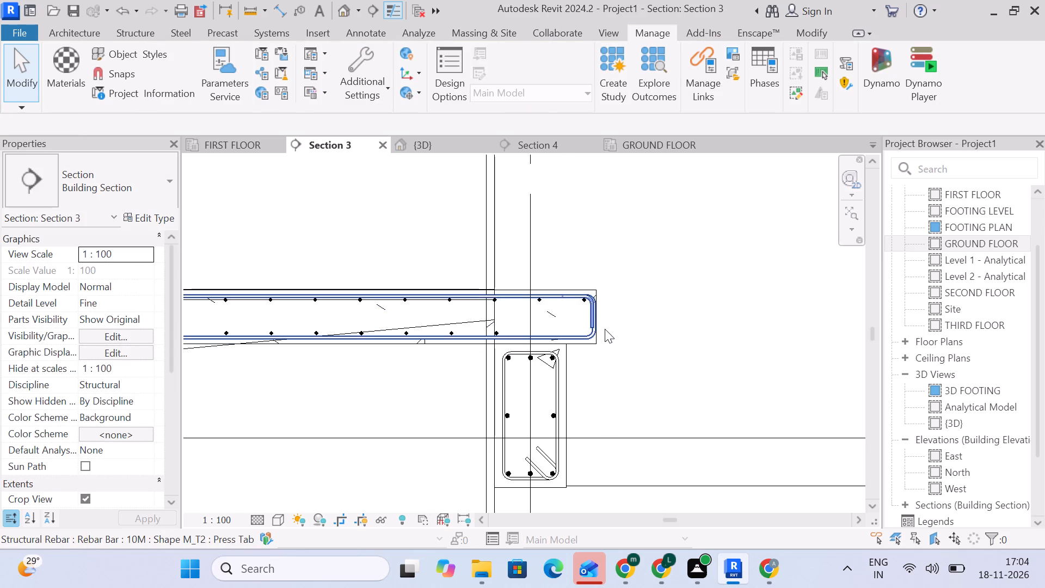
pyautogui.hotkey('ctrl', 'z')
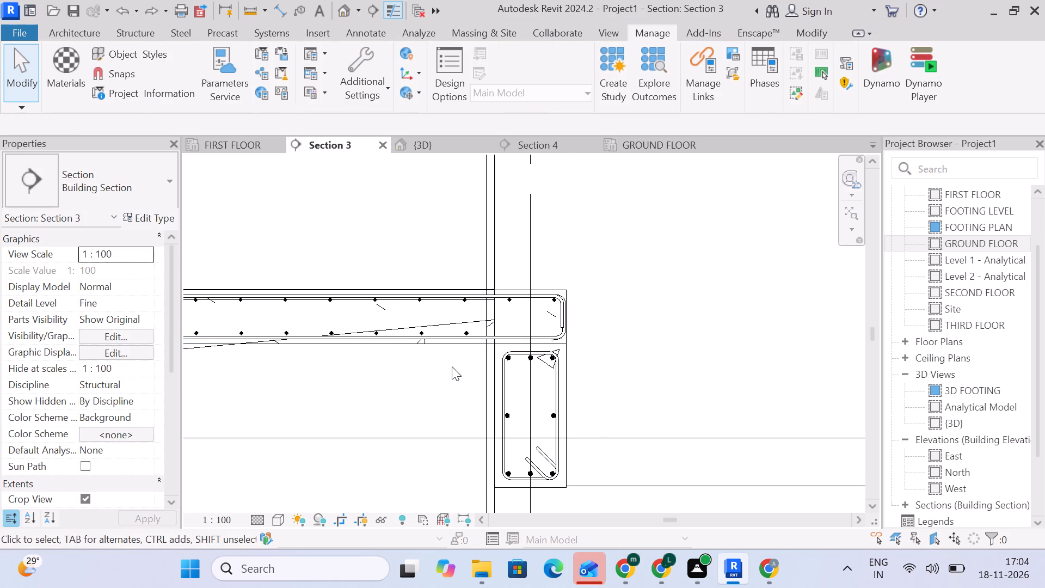
# Delete the 9" X 18" concrete beam under the top landing at Grid F, together with its rebar.
pyautogui.click(452, 366)
pyautogui.moveTo(474, 352); pyautogui.dragTo(575, 499)
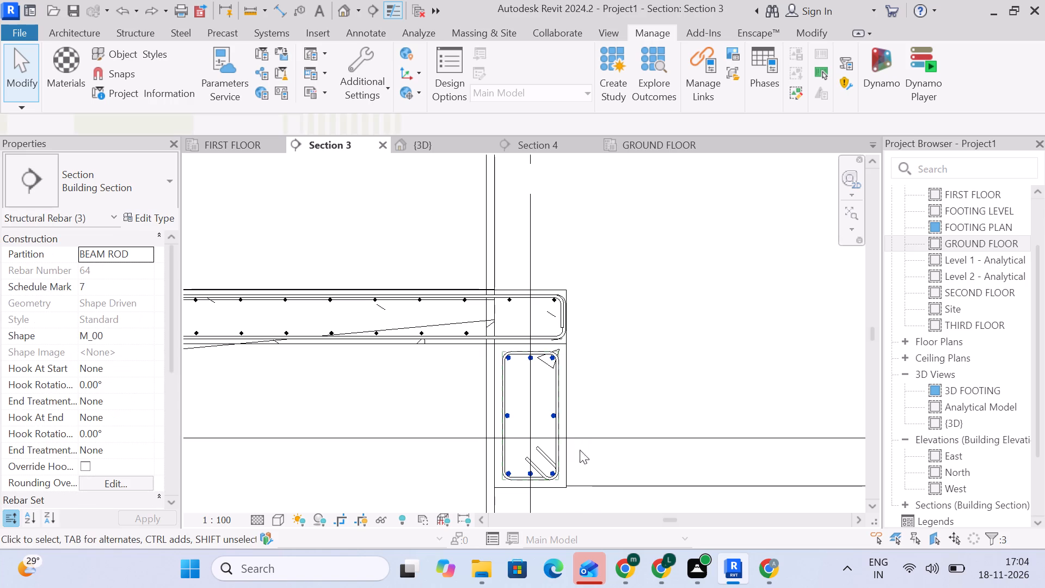
pyautogui.moveTo(637, 405); pyautogui.dragTo(448, 355)
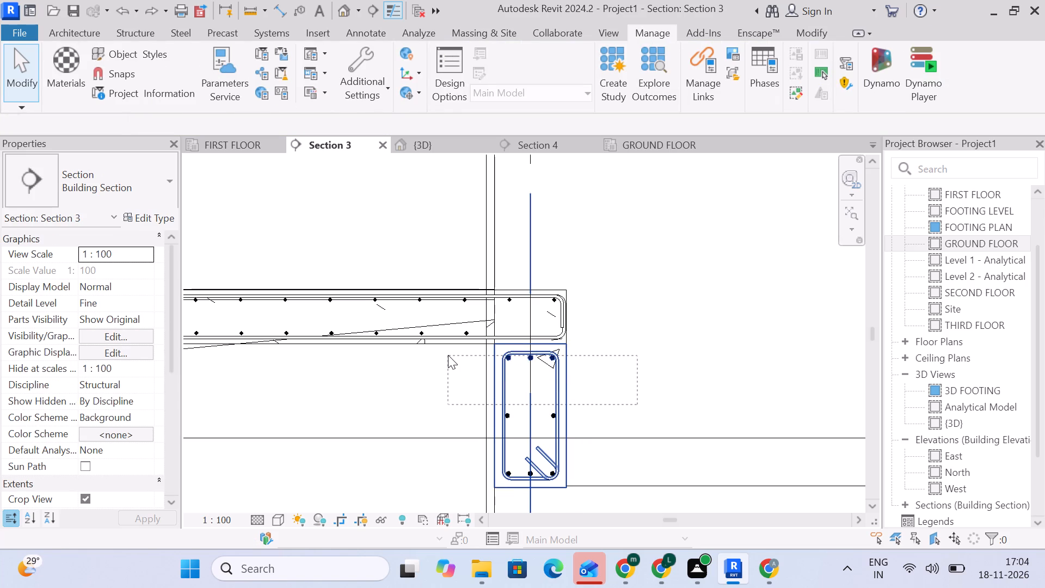
pyautogui.moveTo(448, 355); pyautogui.dragTo(448, 352)
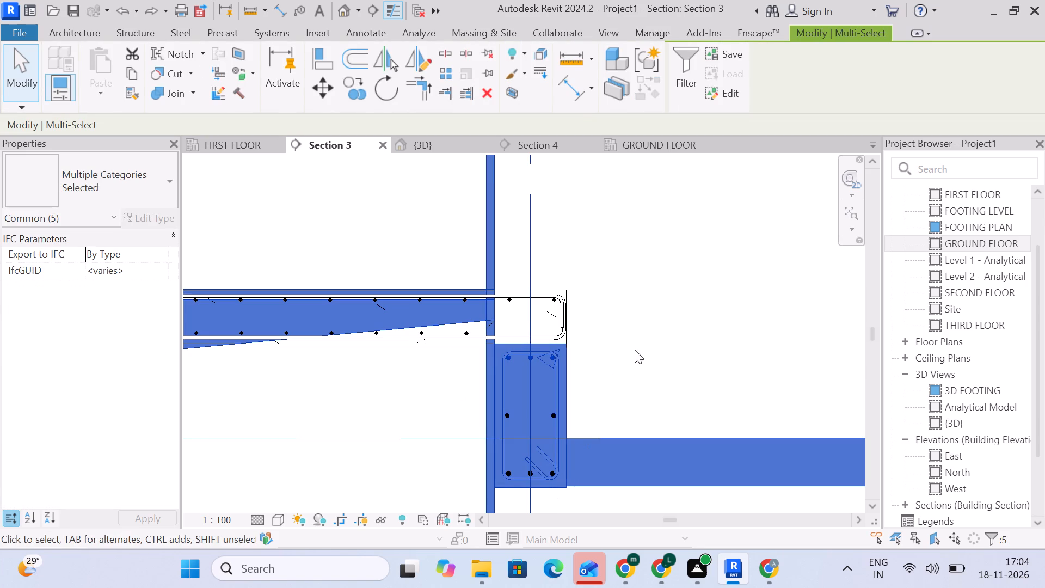
pyautogui.click(635, 350)
pyautogui.scroll(3, 598, 488)
pyautogui.moveTo(614, 486); pyautogui.dragTo(629, 391, button='middle')
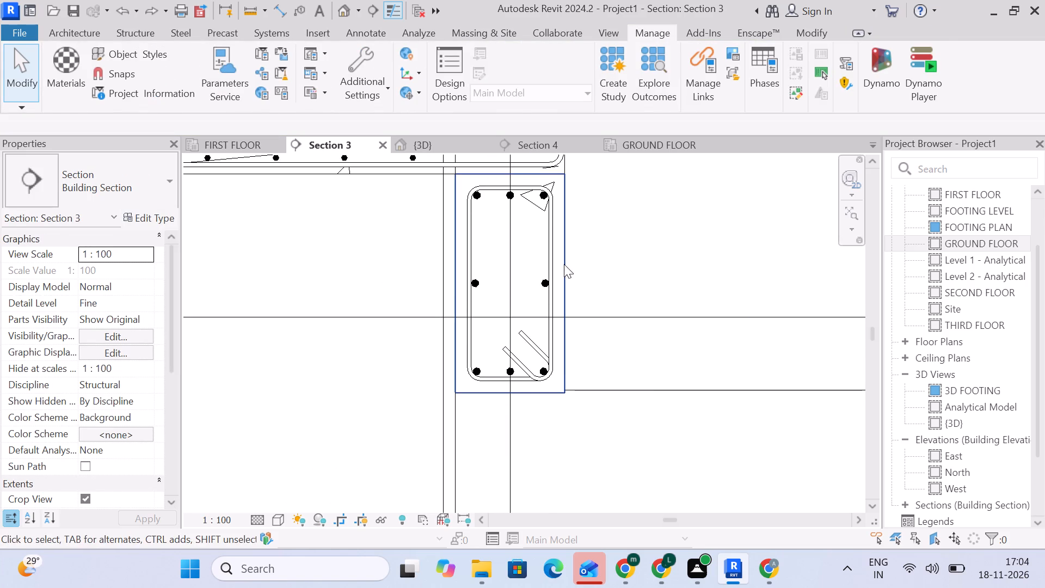
pyautogui.click(564, 264)
pyautogui.scroll(4, 545, 297)
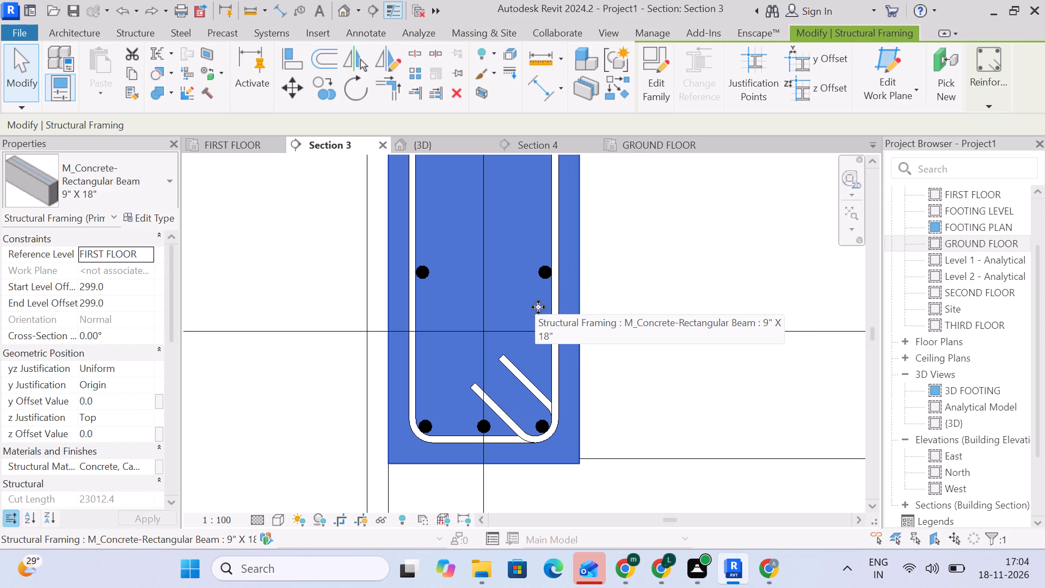
pyautogui.press('Escape')
pyautogui.scroll(-6, 534, 298)
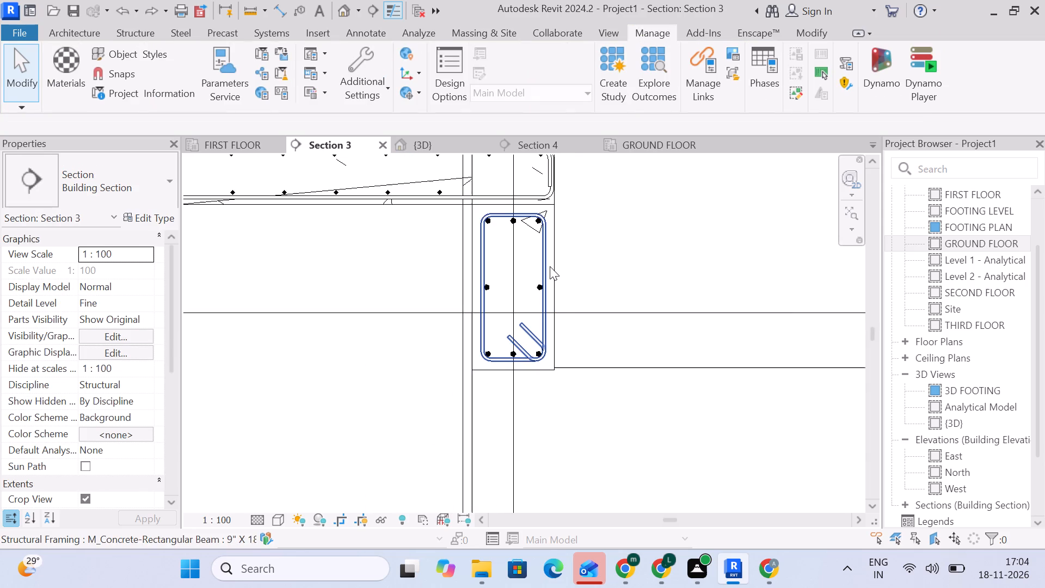
pyautogui.moveTo(549, 265); pyautogui.dragTo(554, 265)
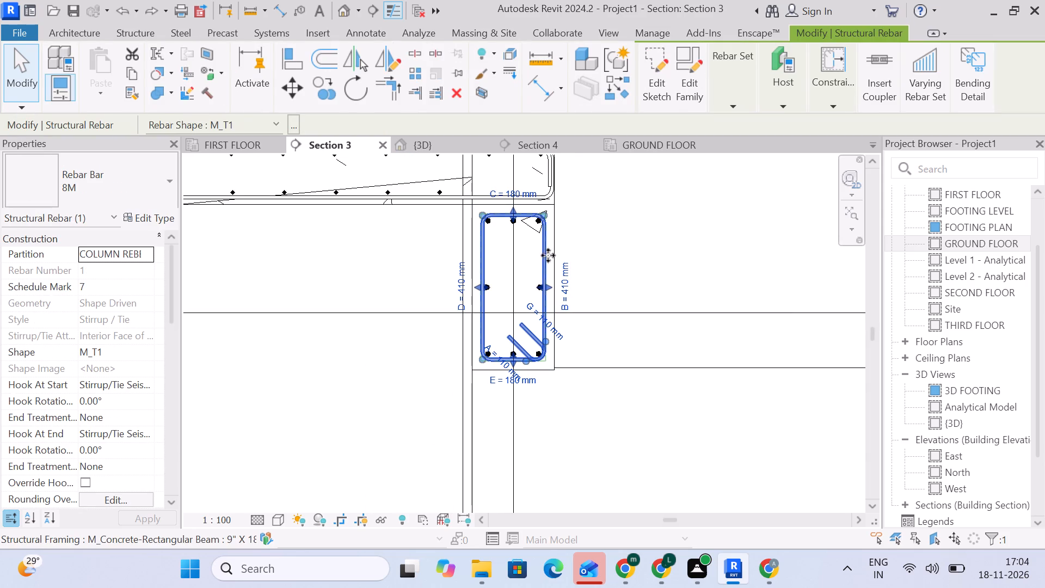
pyautogui.click(548, 249)
pyautogui.click(558, 231)
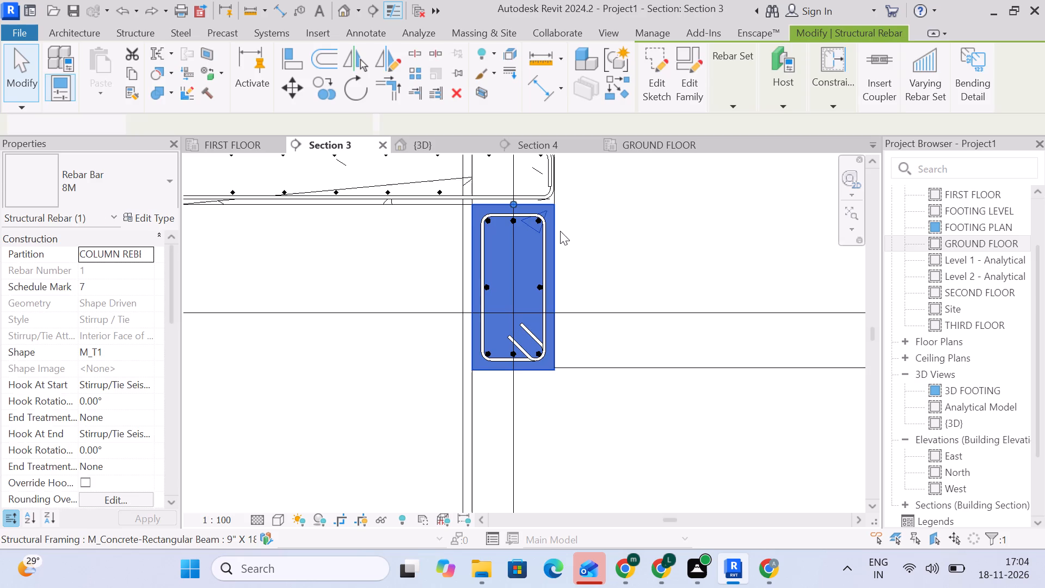
pyautogui.press('Delete')
# Copy the ground floor beam and its rebar at Grid F, unconstrained, up to where the grid meets the landing's top edge.
pyautogui.scroll(-5, 547, 299)
pyautogui.moveTo(583, 380); pyautogui.dragTo(586, 324, button='middle')
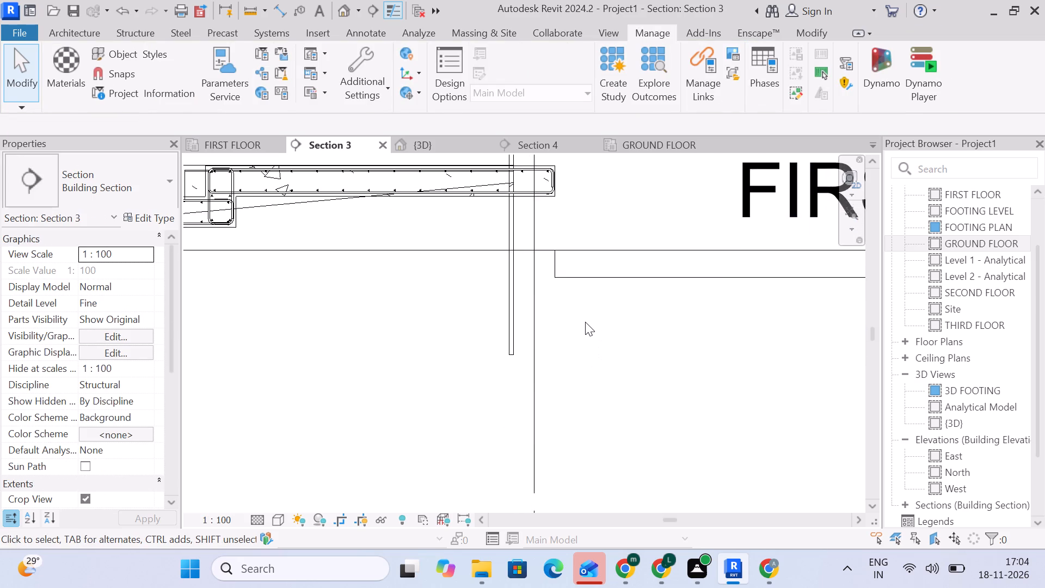
pyautogui.scroll(-5, 586, 322)
pyautogui.scroll(-11, 543, 332)
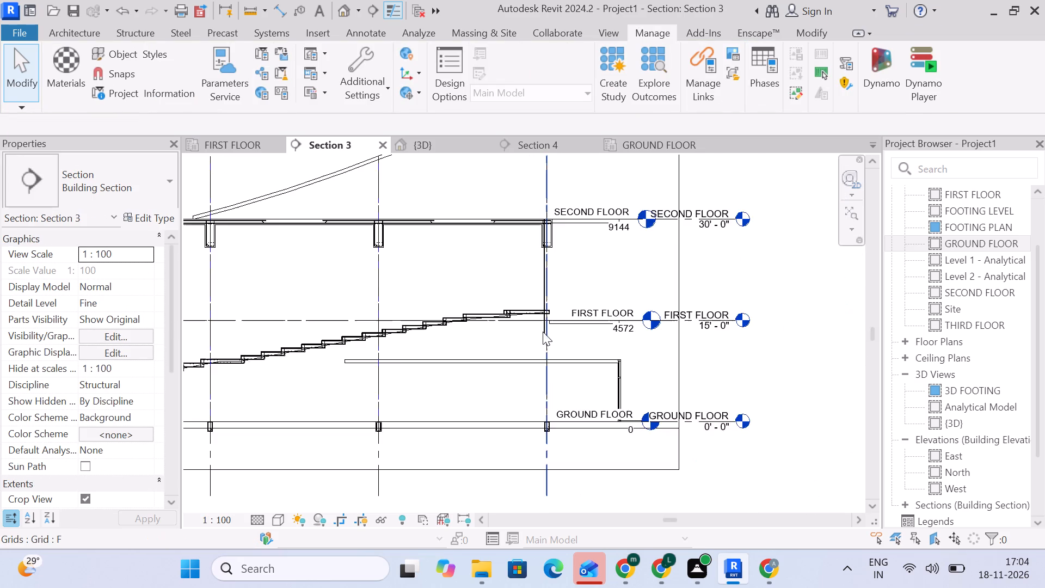
pyautogui.scroll(14, 533, 409)
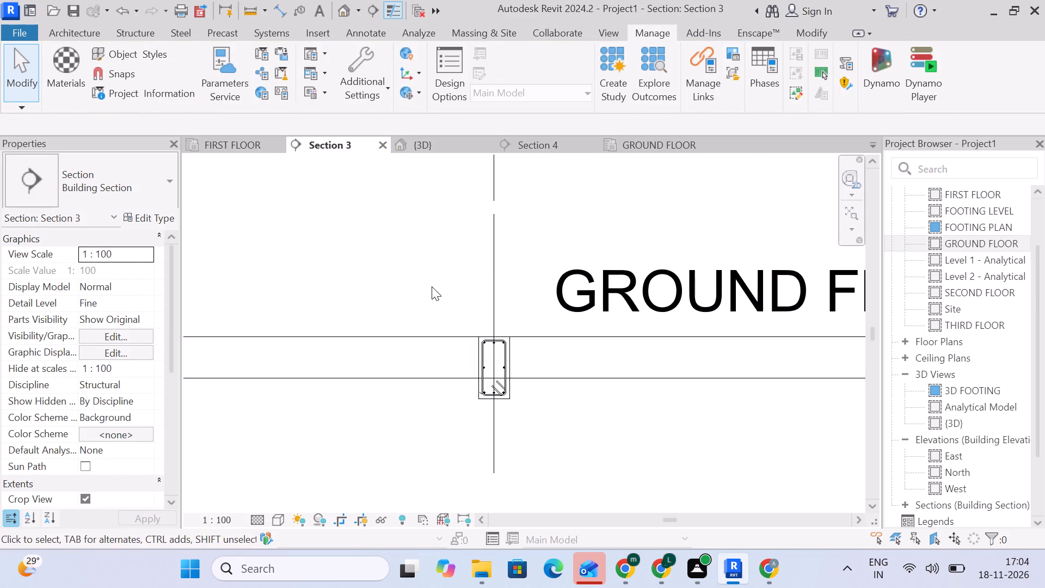
pyautogui.moveTo(437, 292); pyautogui.dragTo(529, 444)
pyautogui.click(687, 89)
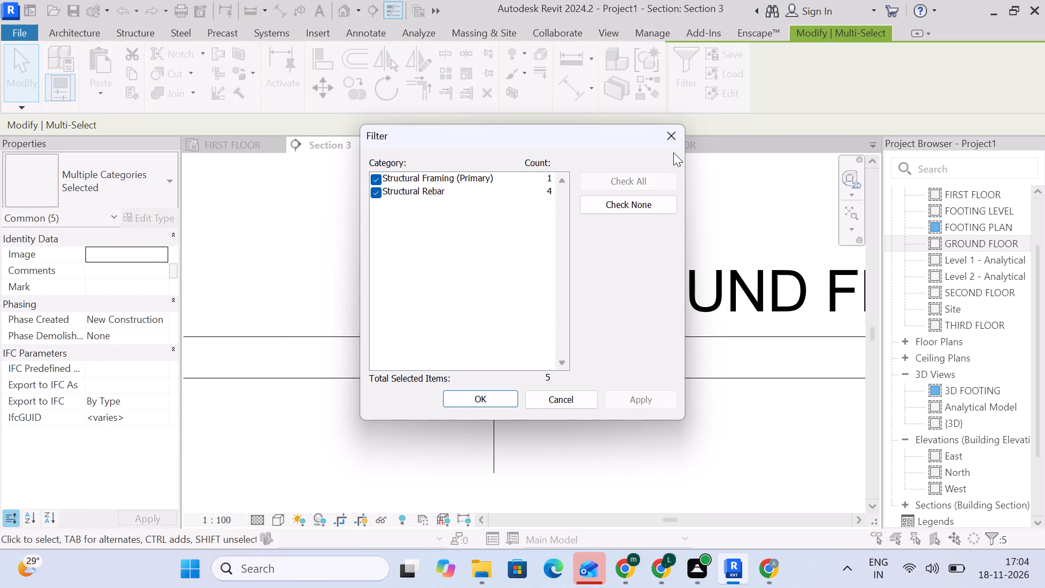
pyautogui.click(668, 139)
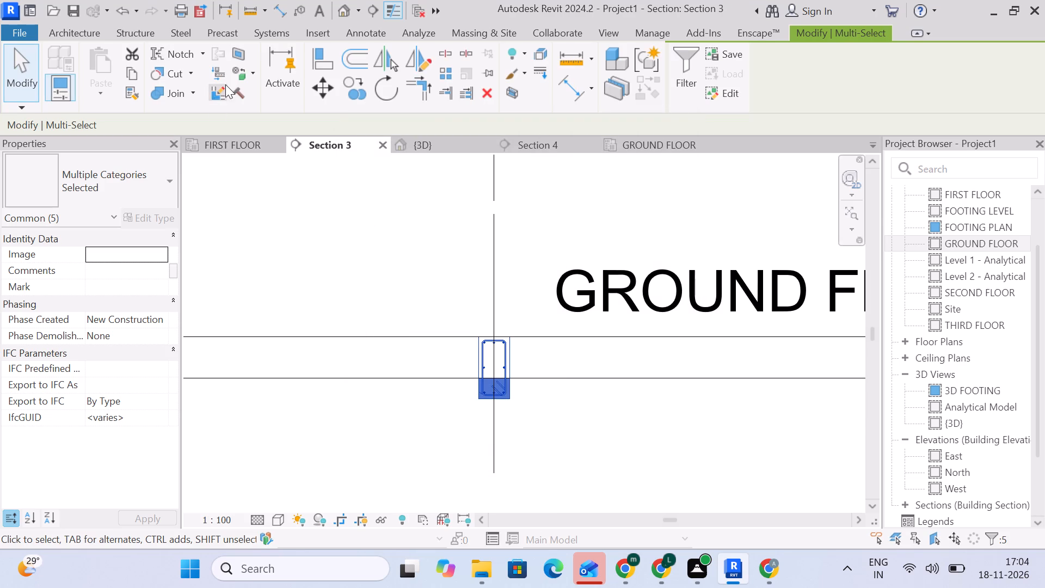
pyautogui.click(355, 92)
pyautogui.scroll(4, 494, 331)
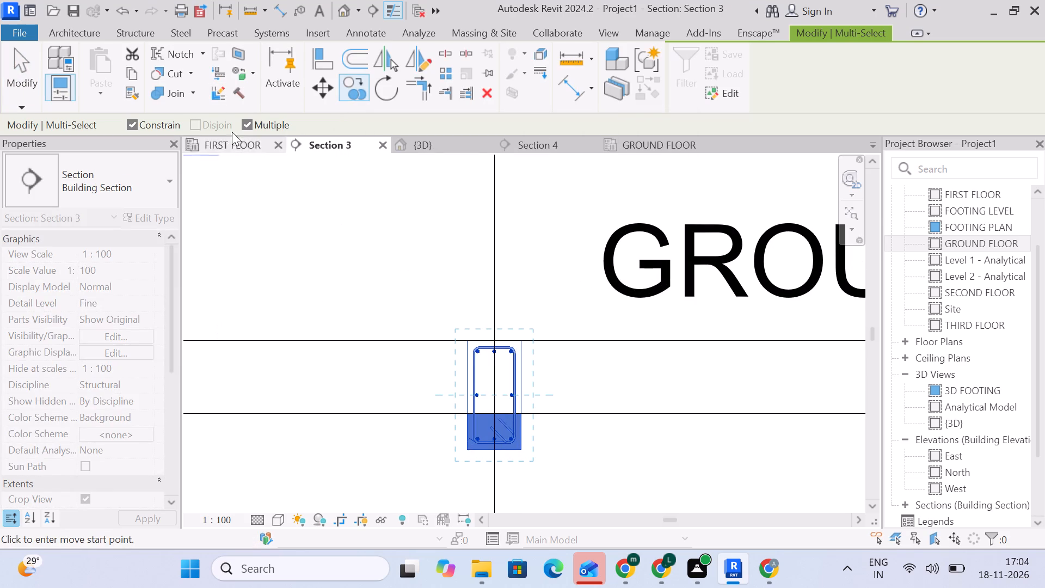
pyautogui.click(133, 122)
pyautogui.scroll(8, 481, 340)
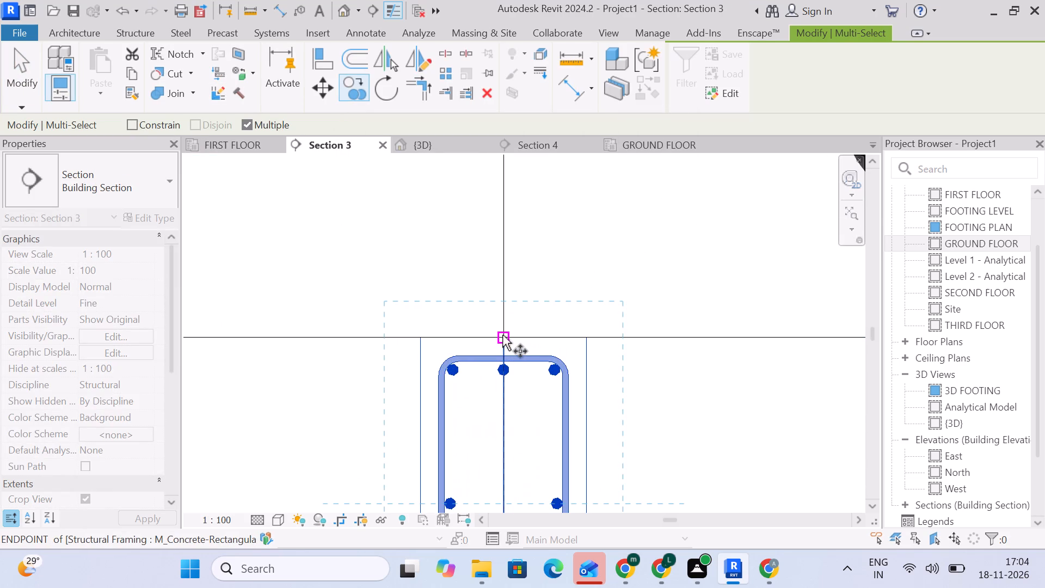
pyautogui.click(502, 332)
pyautogui.scroll(-20, 508, 277)
pyautogui.scroll(-3, 508, 277)
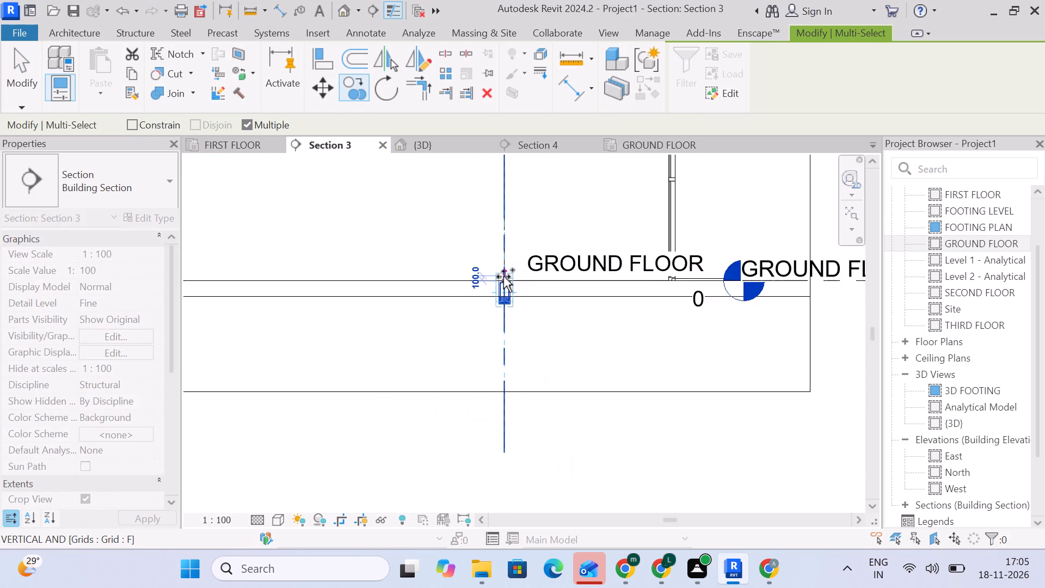
pyautogui.scroll(-3, 503, 277)
pyautogui.moveTo(517, 168); pyautogui.dragTo(511, 257, button='middle')
pyautogui.scroll(9, 493, 271)
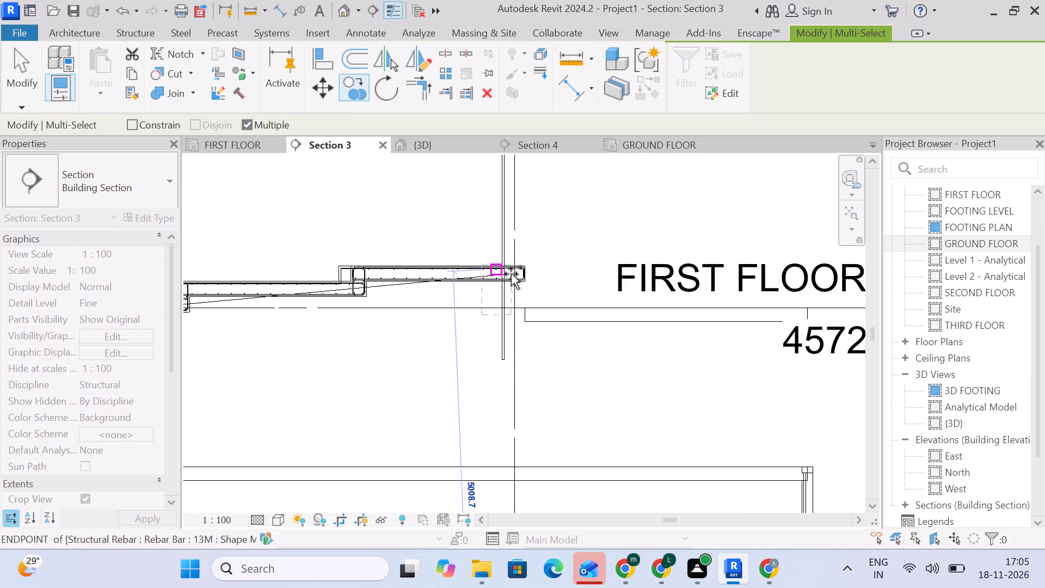
pyautogui.scroll(20, 511, 274)
pyautogui.scroll(1, 511, 274)
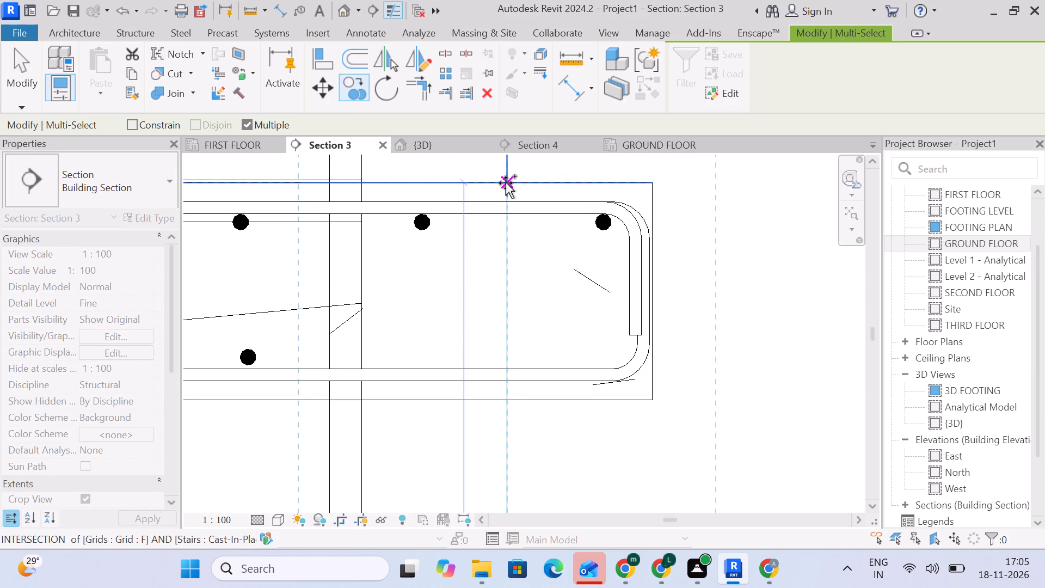
pyautogui.click(506, 183)
pyautogui.scroll(-2, 502, 185)
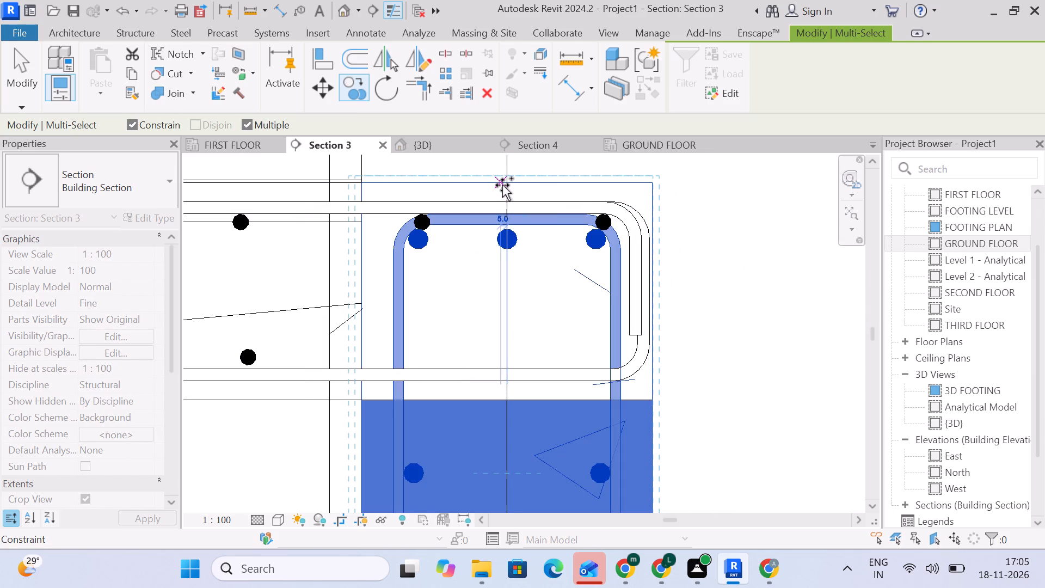
pyautogui.scroll(-20, 502, 185)
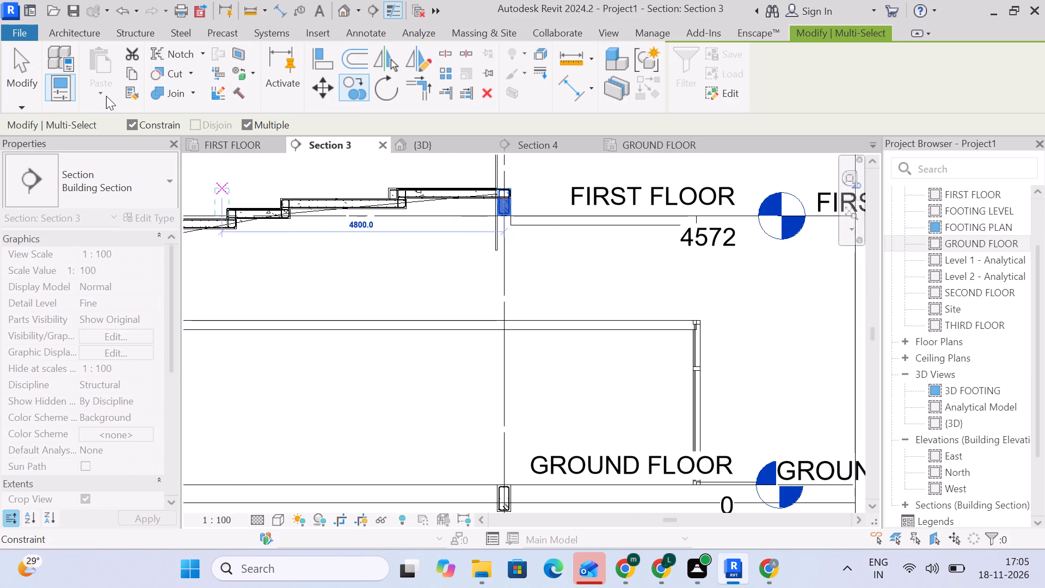
pyautogui.click(15, 69)
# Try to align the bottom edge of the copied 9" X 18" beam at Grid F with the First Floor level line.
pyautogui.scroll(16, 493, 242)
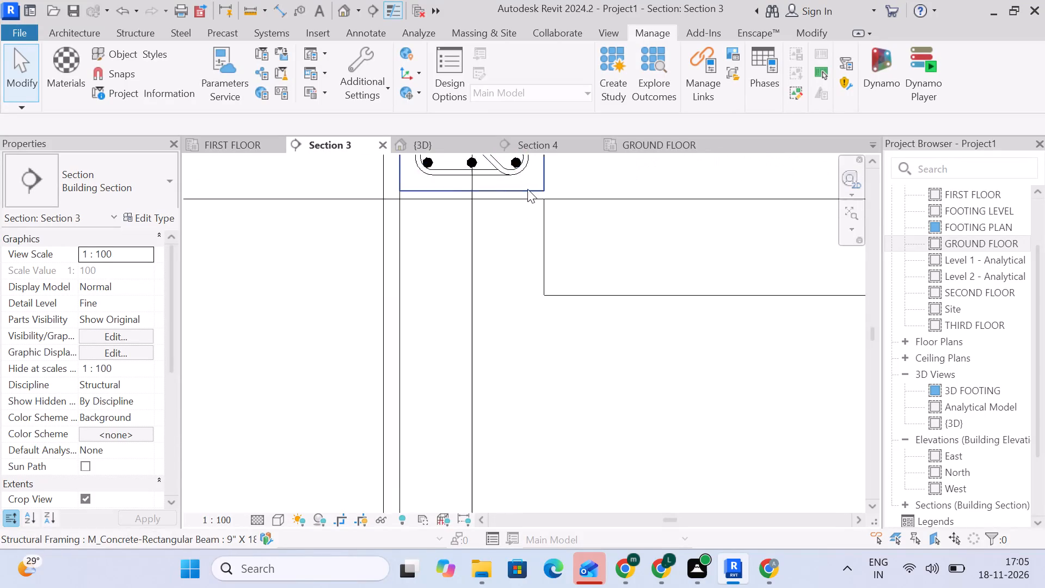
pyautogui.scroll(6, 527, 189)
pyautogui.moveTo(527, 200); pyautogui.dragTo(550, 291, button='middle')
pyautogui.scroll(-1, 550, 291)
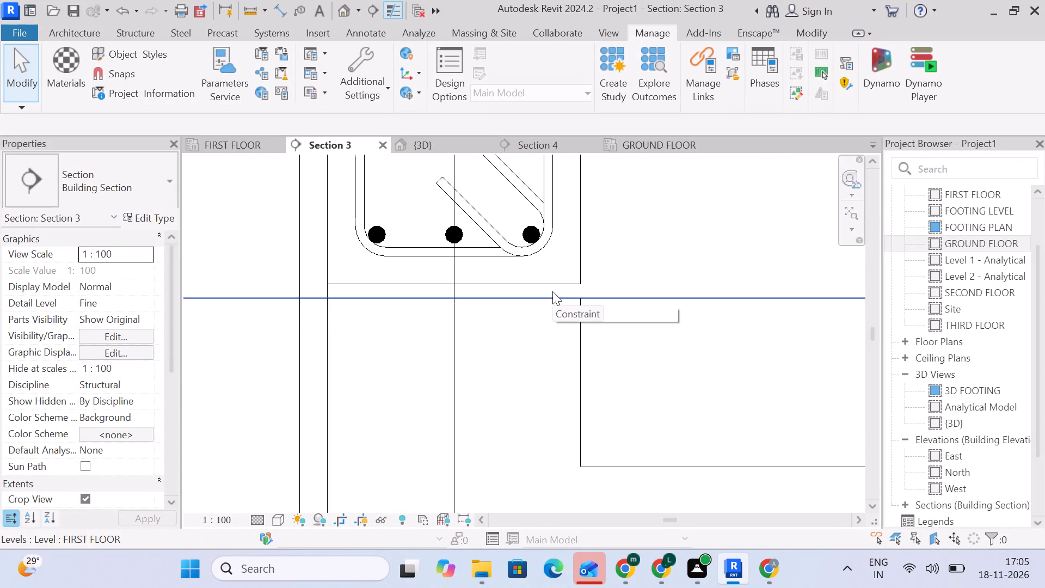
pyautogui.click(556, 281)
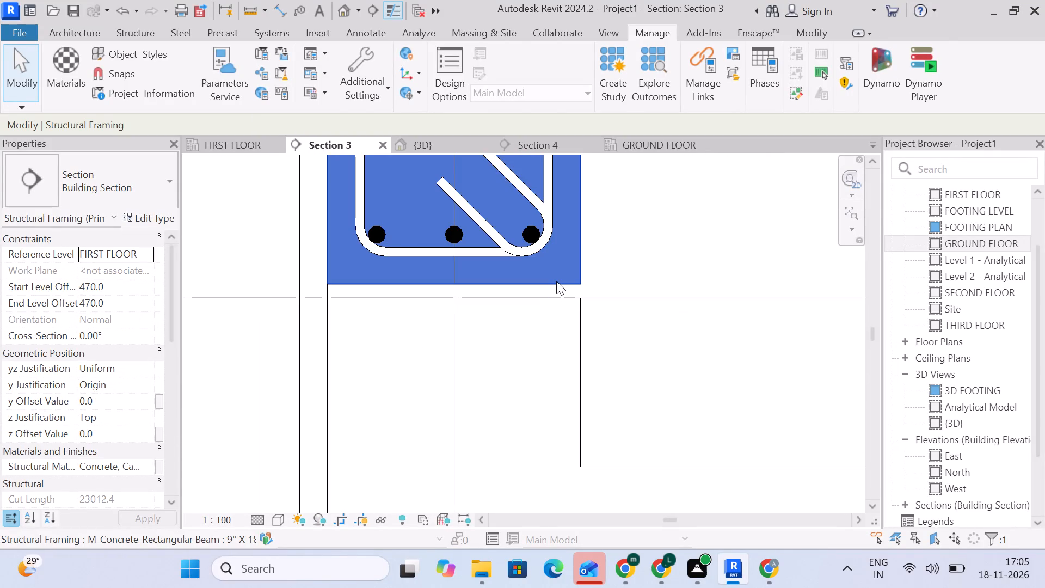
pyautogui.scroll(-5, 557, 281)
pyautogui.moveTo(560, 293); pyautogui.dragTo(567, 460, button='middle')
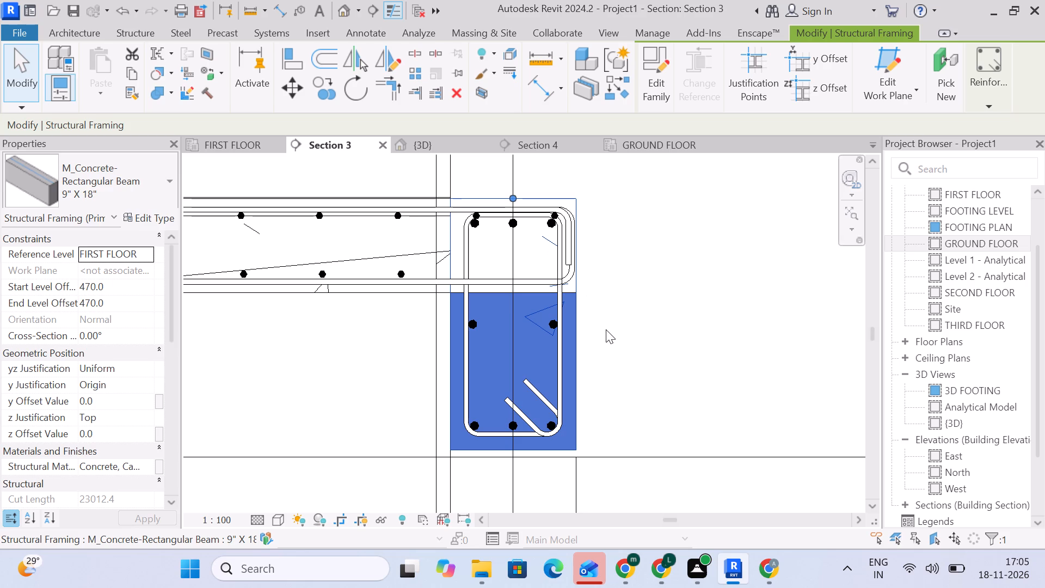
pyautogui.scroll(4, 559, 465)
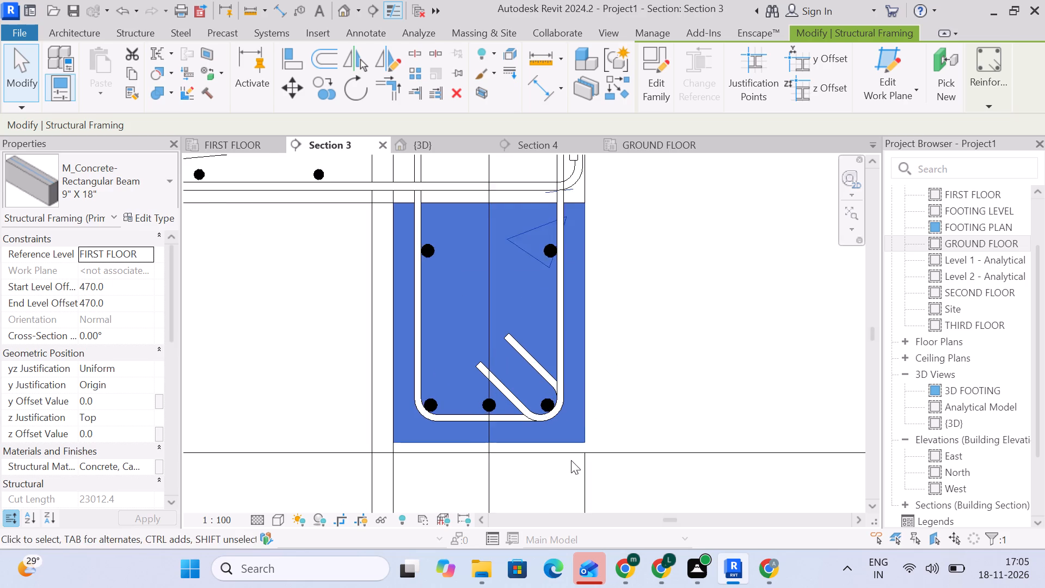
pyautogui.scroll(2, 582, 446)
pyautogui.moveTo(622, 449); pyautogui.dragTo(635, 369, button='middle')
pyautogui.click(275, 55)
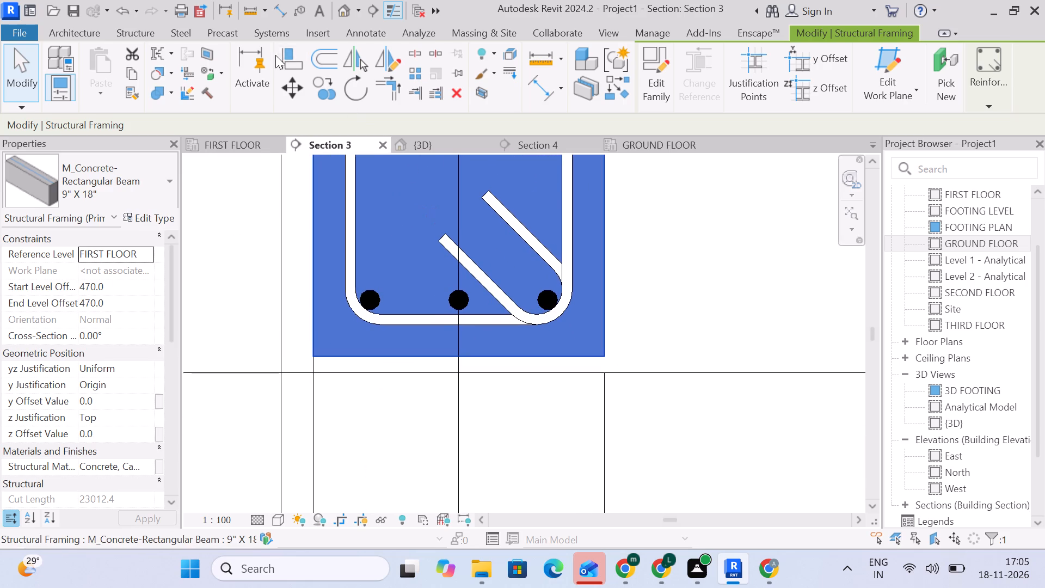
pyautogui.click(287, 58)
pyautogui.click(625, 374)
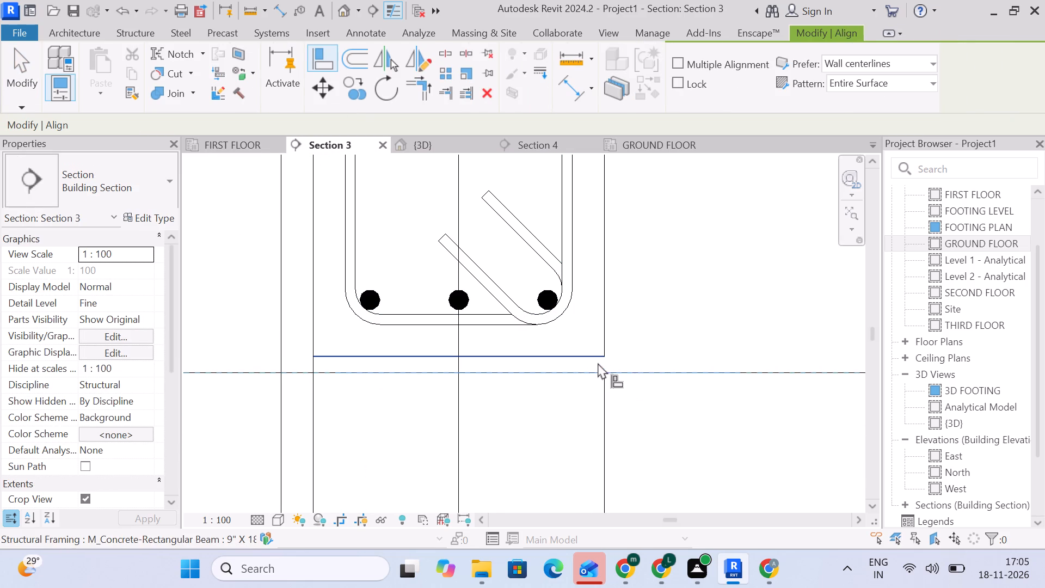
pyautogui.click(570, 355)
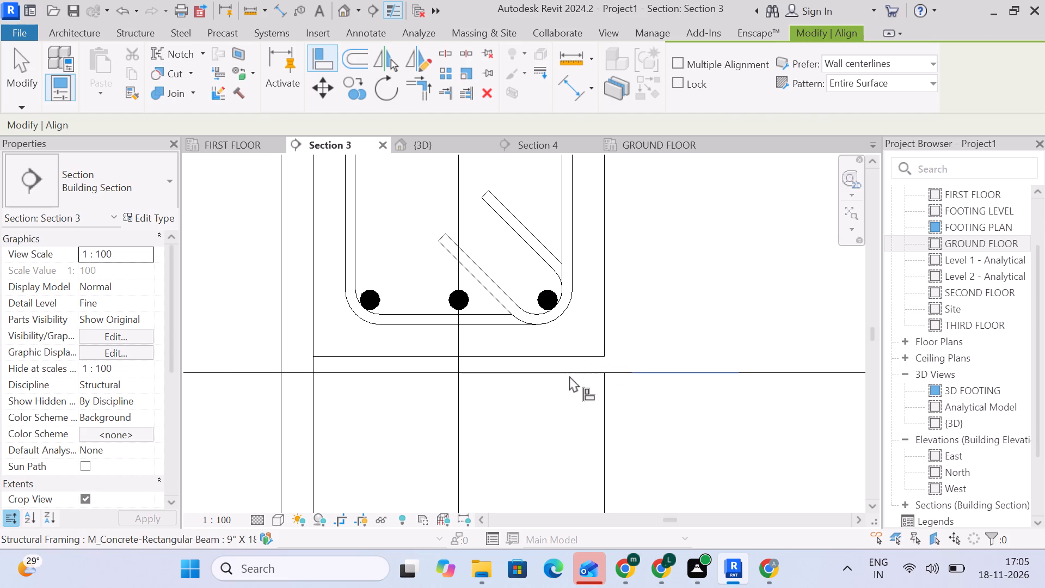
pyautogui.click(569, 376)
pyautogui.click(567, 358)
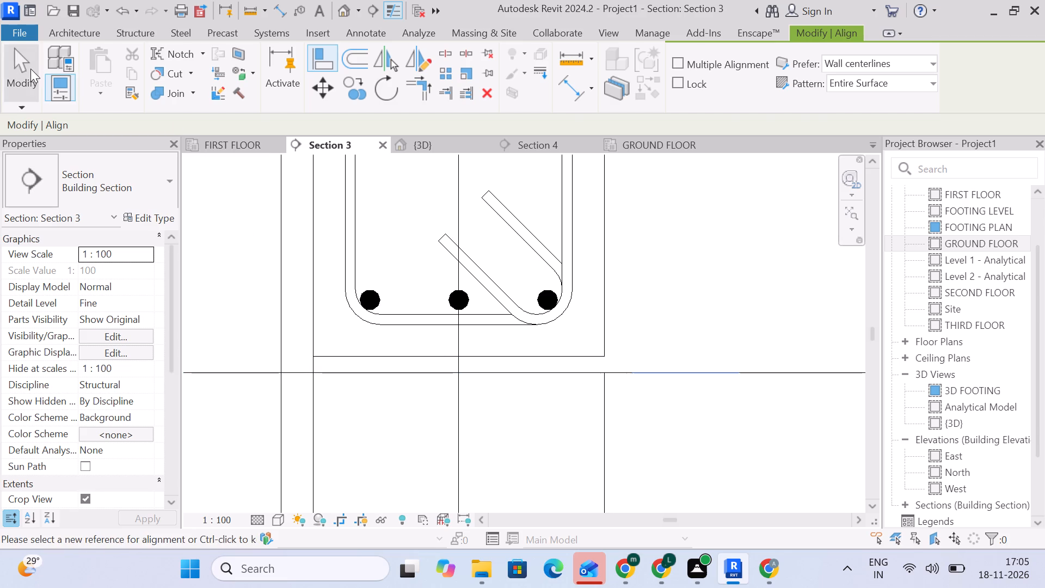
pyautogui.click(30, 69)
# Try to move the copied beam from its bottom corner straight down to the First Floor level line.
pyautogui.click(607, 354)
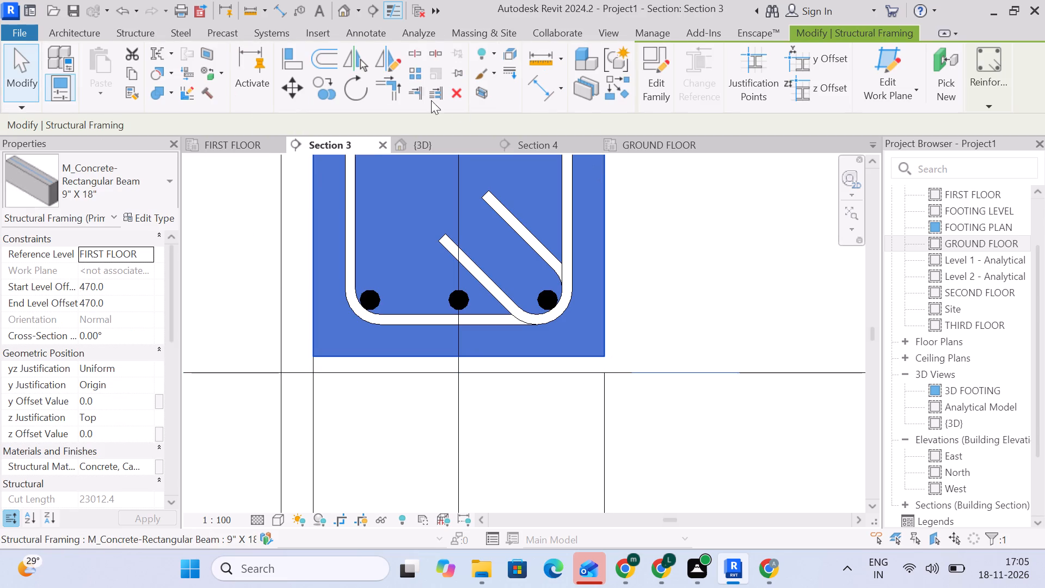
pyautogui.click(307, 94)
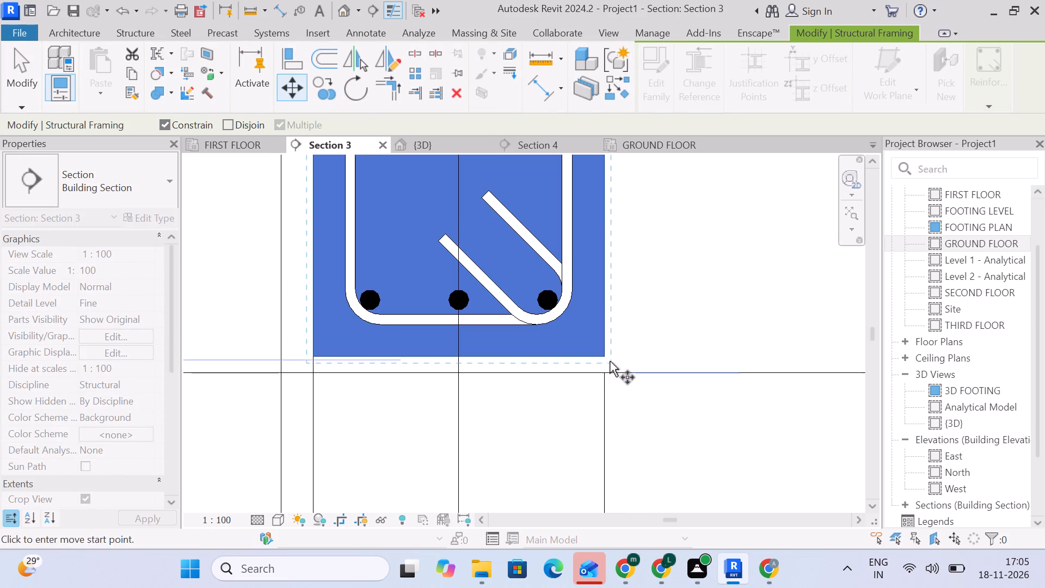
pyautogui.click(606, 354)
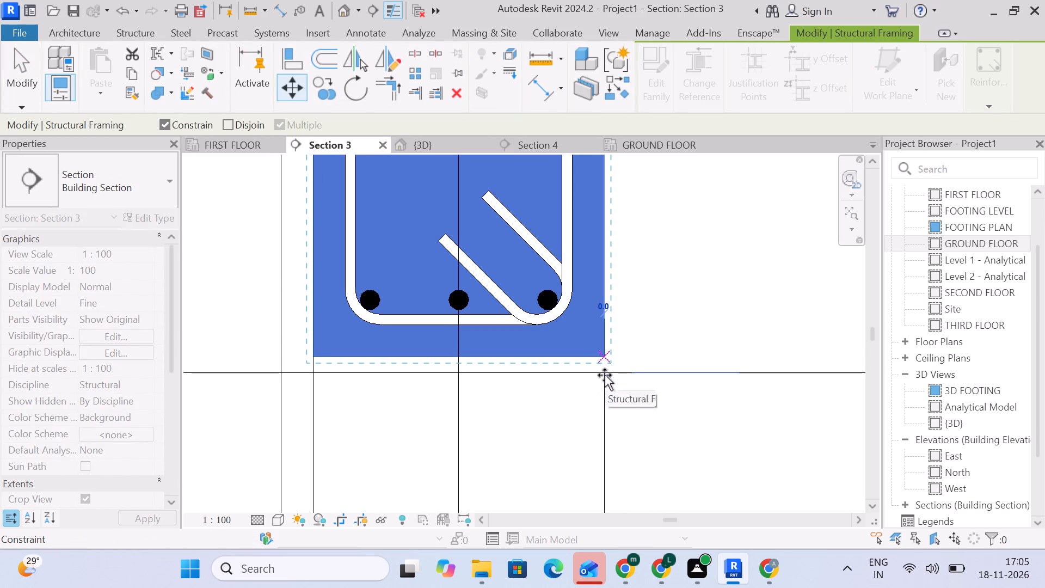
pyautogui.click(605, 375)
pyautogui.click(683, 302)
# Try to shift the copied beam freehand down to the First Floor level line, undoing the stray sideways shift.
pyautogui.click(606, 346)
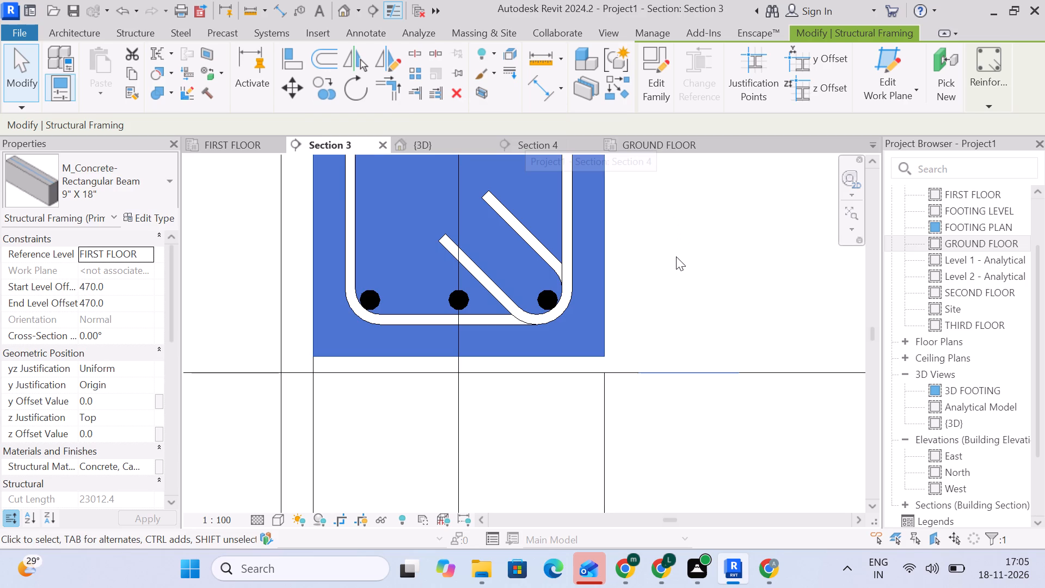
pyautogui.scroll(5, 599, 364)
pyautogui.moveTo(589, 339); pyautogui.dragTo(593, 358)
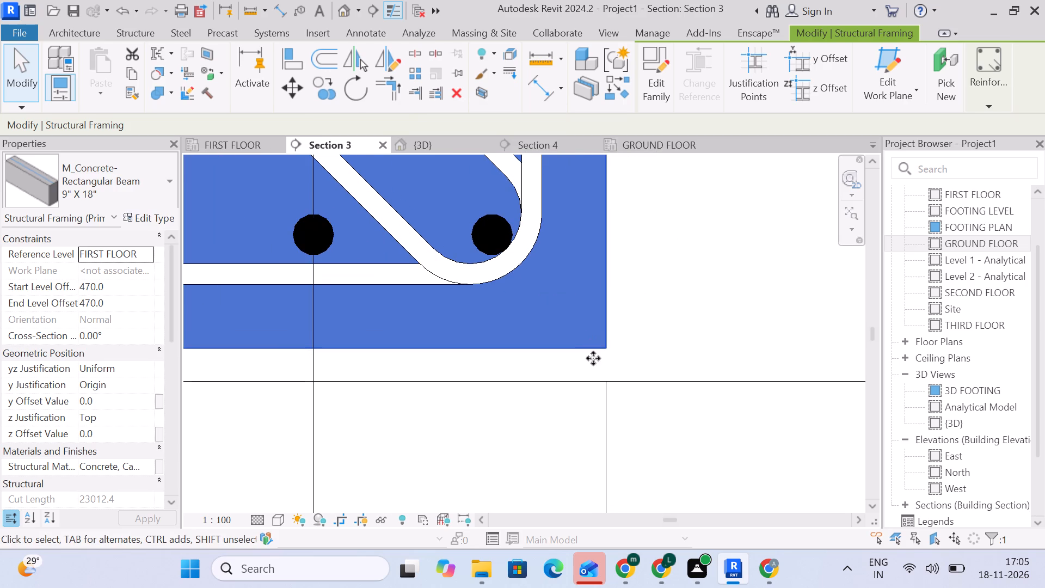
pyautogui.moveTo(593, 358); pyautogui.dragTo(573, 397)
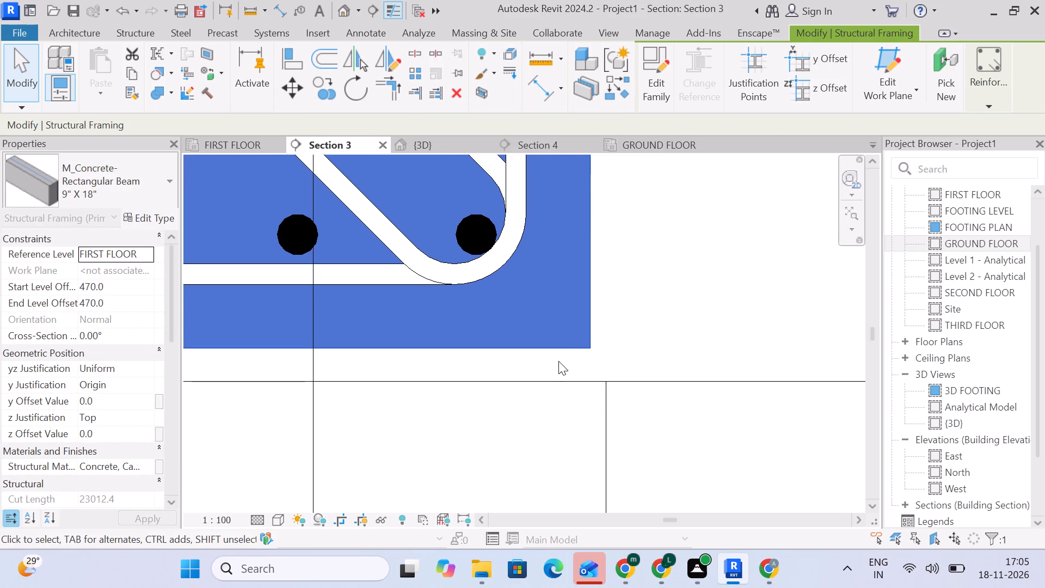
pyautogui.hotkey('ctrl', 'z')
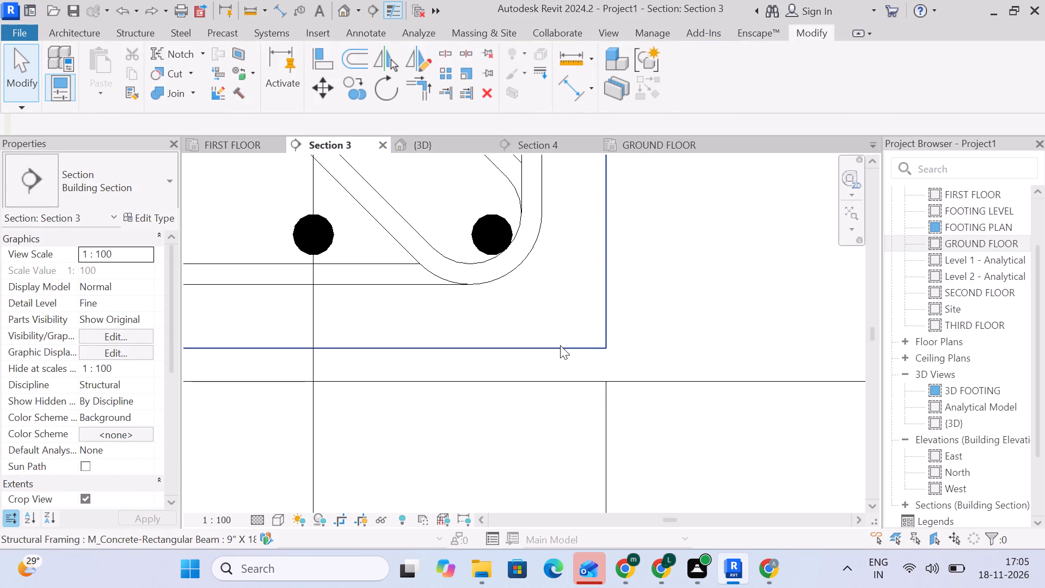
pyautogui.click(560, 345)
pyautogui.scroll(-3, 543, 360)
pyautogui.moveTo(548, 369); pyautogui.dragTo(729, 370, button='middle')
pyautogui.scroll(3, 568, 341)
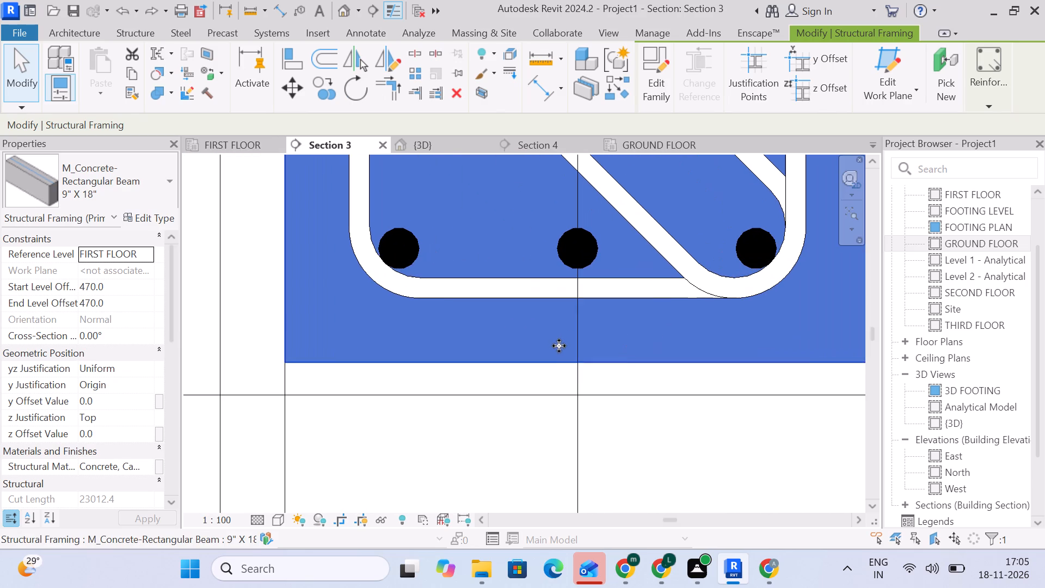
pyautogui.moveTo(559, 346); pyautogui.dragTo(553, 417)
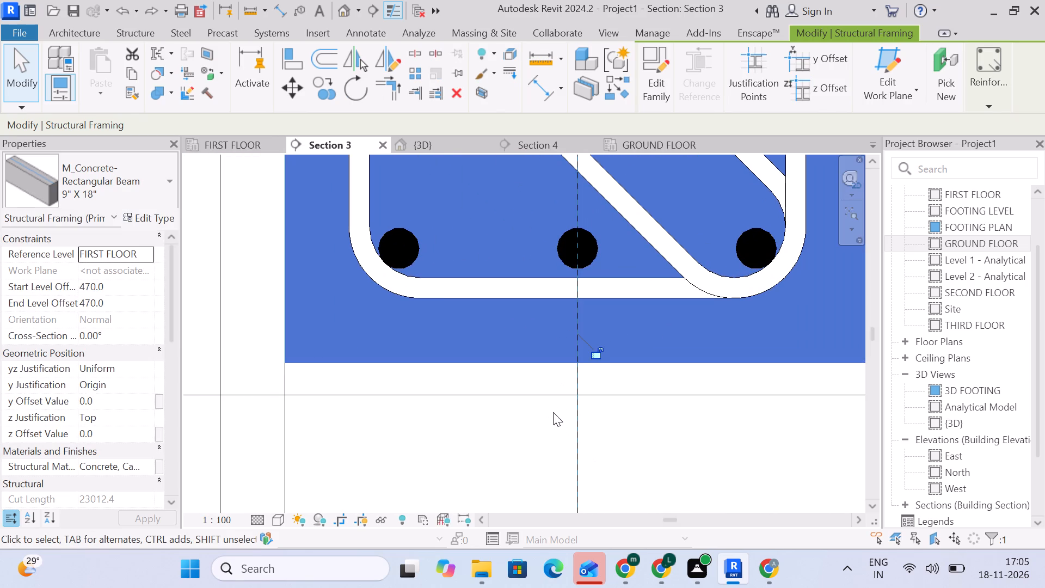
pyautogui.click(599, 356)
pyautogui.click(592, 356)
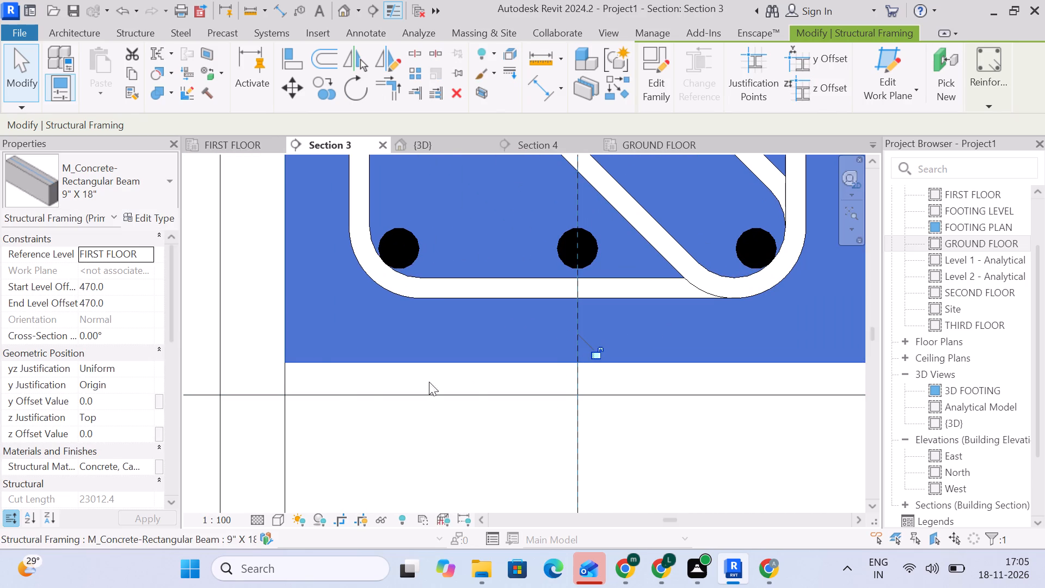
# Delete the copied 9" X 18" beam under the top landing at Grid F, together with its rebar.
pyautogui.scroll(-4, 371, 335)
pyautogui.moveTo(372, 335); pyautogui.dragTo(341, 308, button='middle')
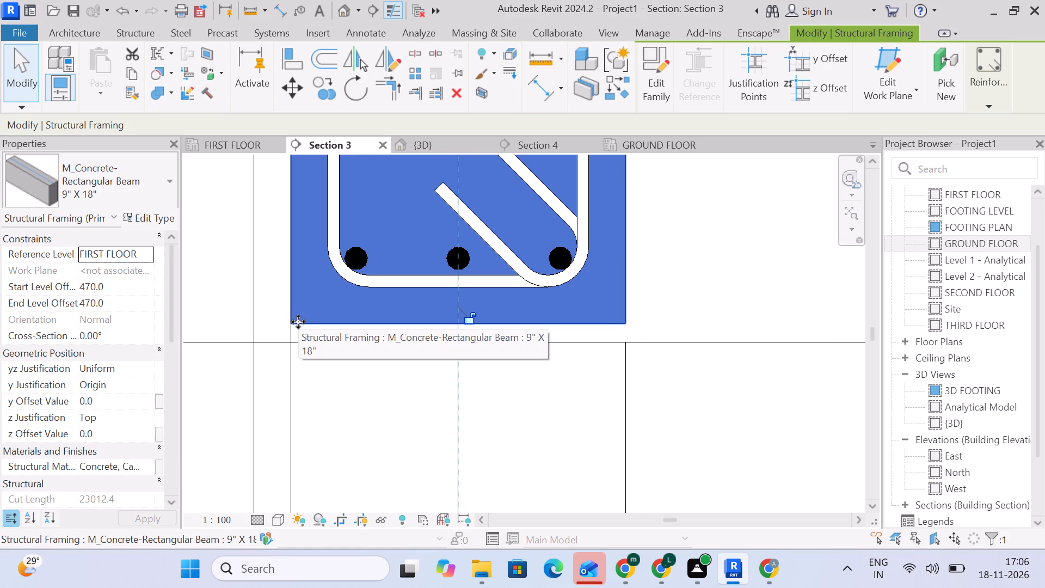
pyautogui.press('Delete')
# Copy the ground floor beam and rebar at Grid F, unconstrained, from its bottom midpoint to where the grid meets the First Floor level line.
pyautogui.scroll(-15, 326, 317)
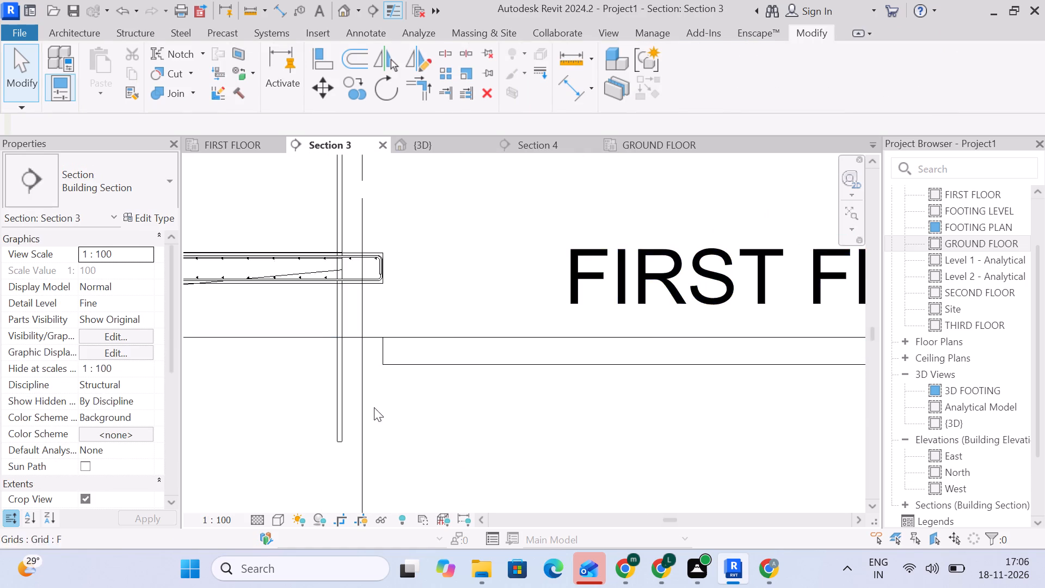
pyautogui.moveTo(374, 407); pyautogui.dragTo(396, 284, button='middle')
pyautogui.scroll(-3, 460, 440)
pyautogui.moveTo(458, 443); pyautogui.dragTo(463, 279, button='middle')
pyautogui.moveTo(491, 452); pyautogui.dragTo(497, 311, button='middle')
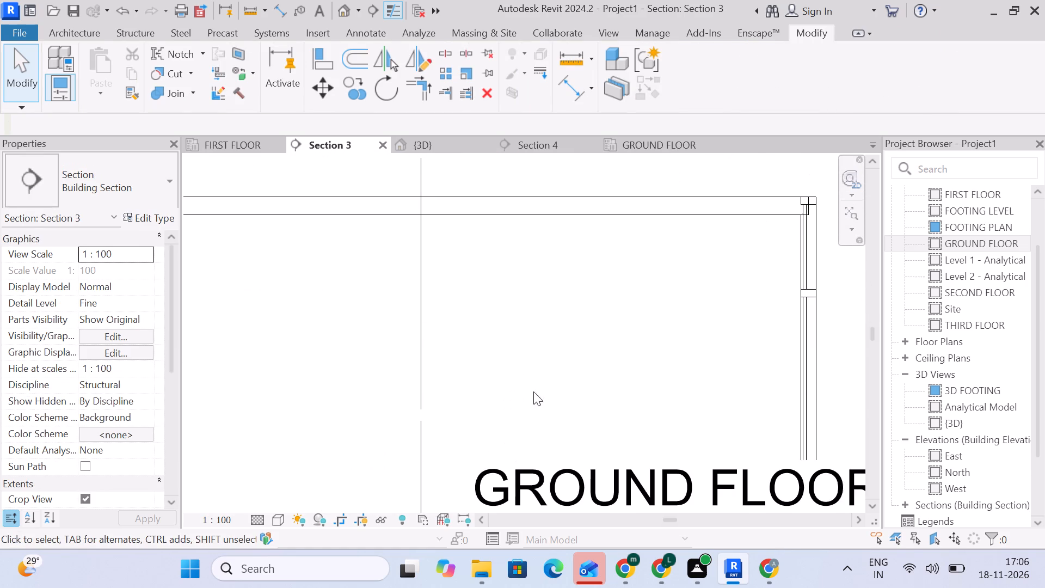
pyautogui.scroll(-6, 534, 399)
pyautogui.moveTo(526, 403); pyautogui.dragTo(539, 240, button='middle')
pyautogui.scroll(5, 513, 326)
pyautogui.moveTo(441, 203); pyautogui.dragTo(500, 360)
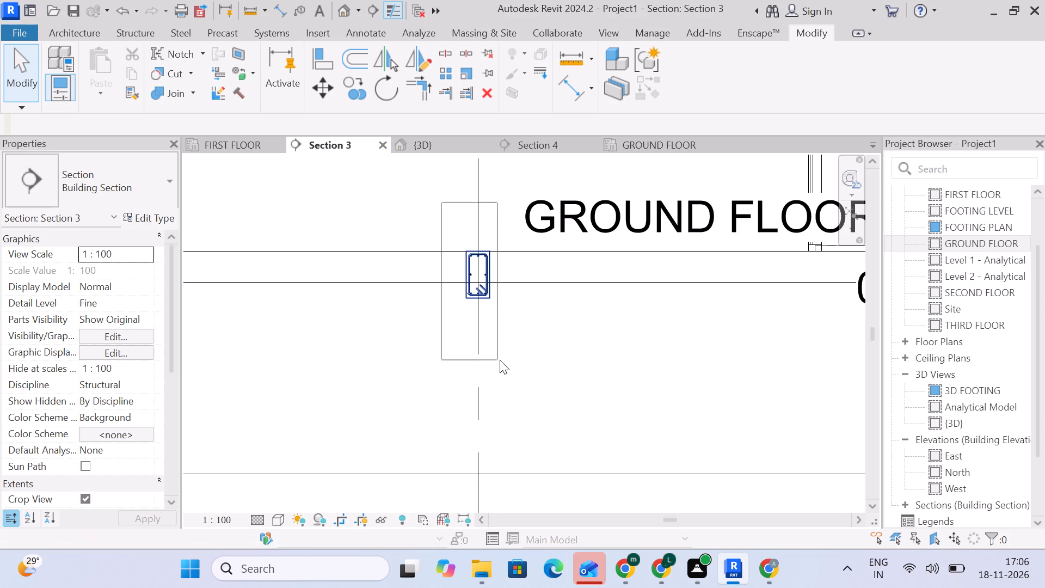
pyautogui.moveTo(500, 360); pyautogui.dragTo(500, 360)
pyautogui.click(351, 88)
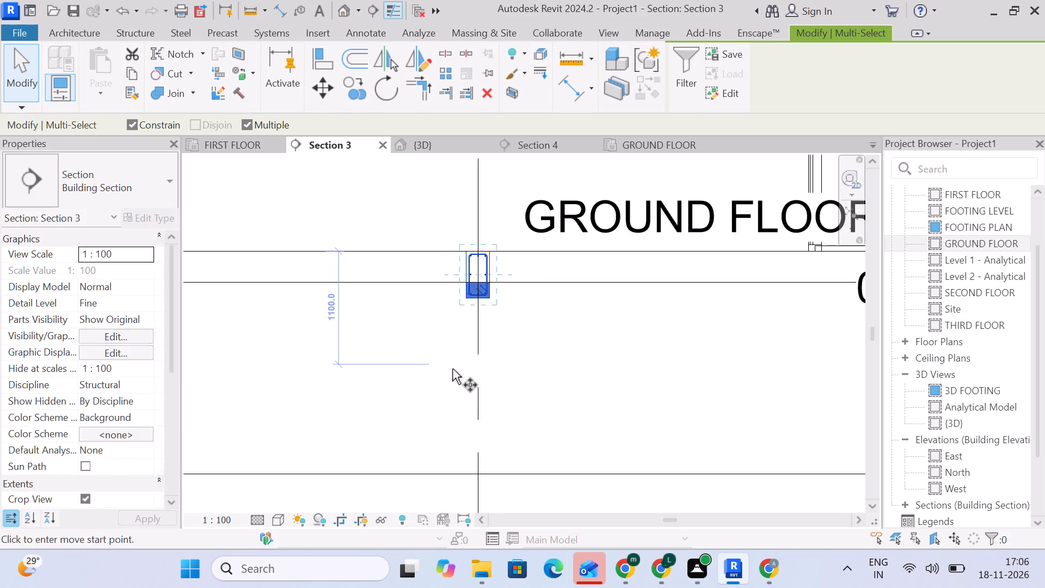
pyautogui.scroll(14, 461, 332)
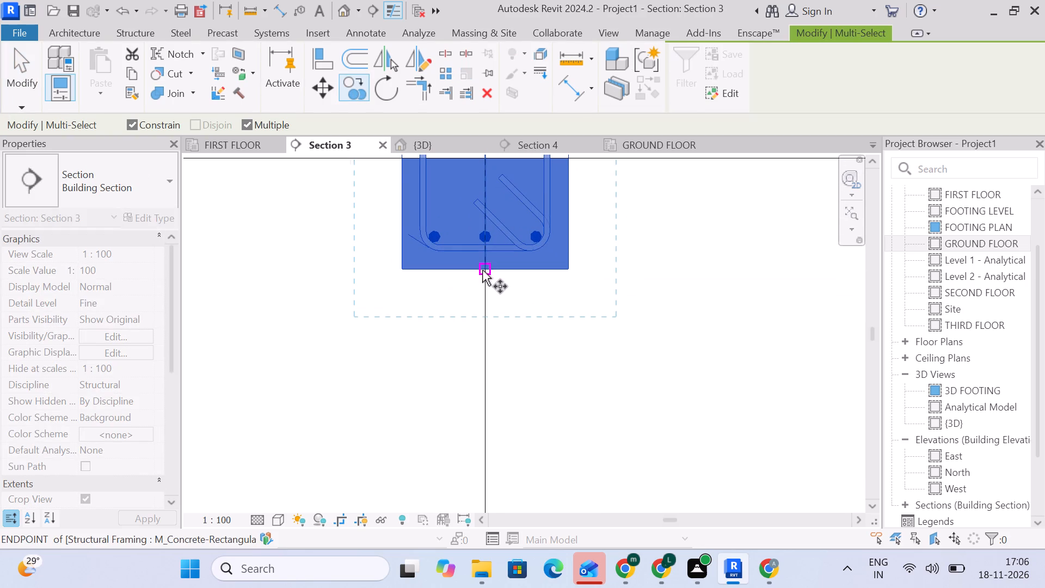
pyautogui.click(482, 270)
pyautogui.scroll(-5, 502, 412)
pyautogui.moveTo(502, 414); pyautogui.dragTo(516, 584, button='middle')
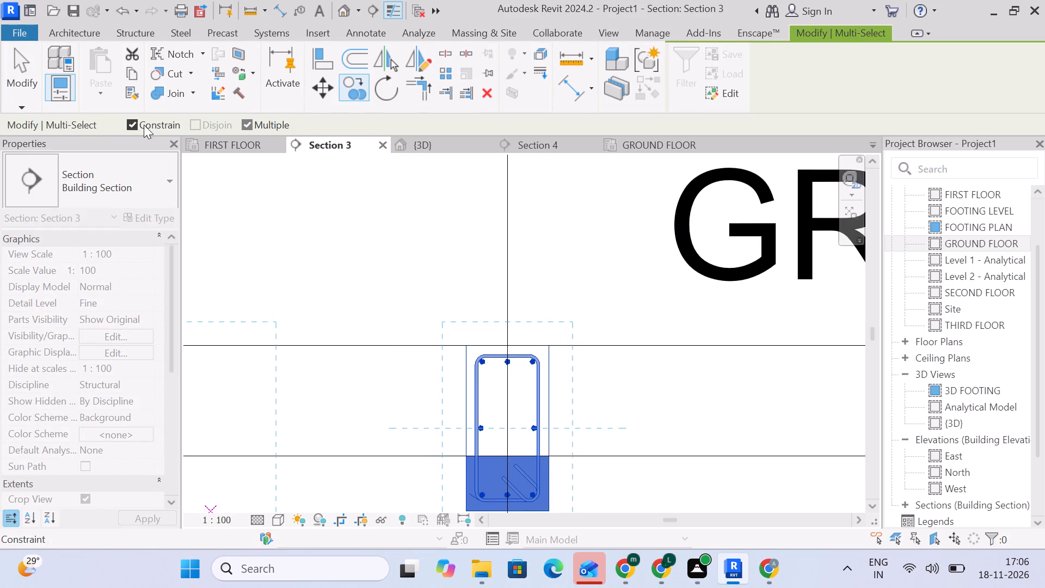
pyautogui.click(125, 119)
pyautogui.scroll(-4, 396, 241)
pyautogui.moveTo(399, 248); pyautogui.dragTo(411, 341, button='middle')
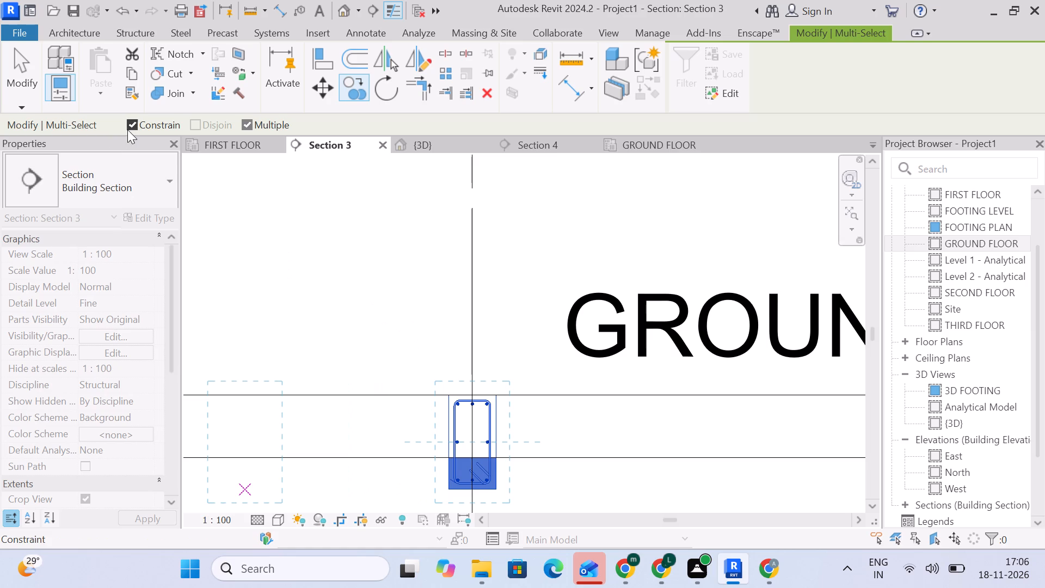
pyautogui.click(127, 129)
pyautogui.scroll(-4, 357, 287)
pyautogui.moveTo(424, 235); pyautogui.dragTo(420, 422, button='middle')
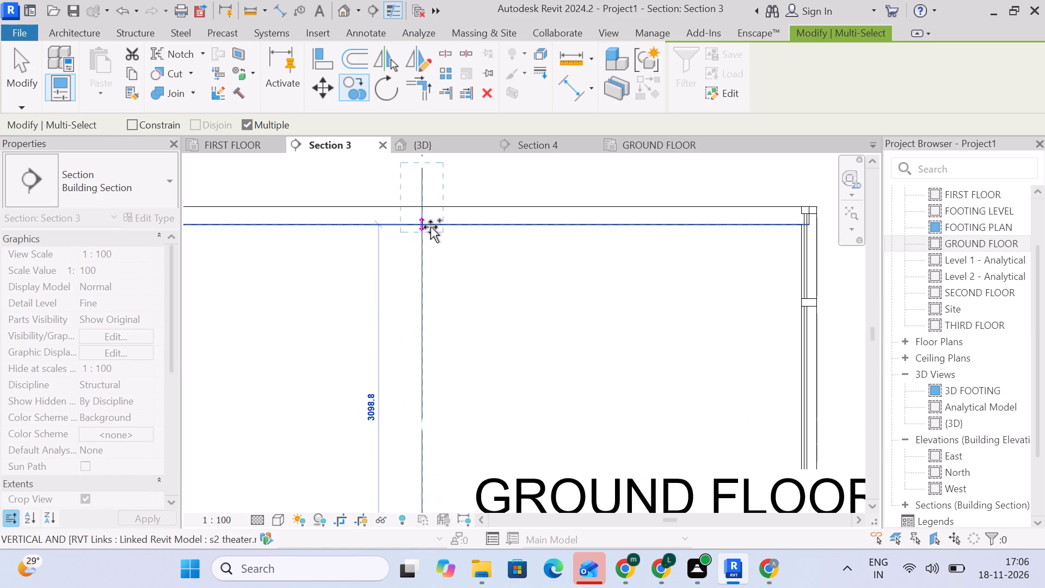
pyautogui.moveTo(432, 230); pyautogui.dragTo(420, 456, button='middle')
pyautogui.scroll(4, 416, 227)
pyautogui.click(407, 218)
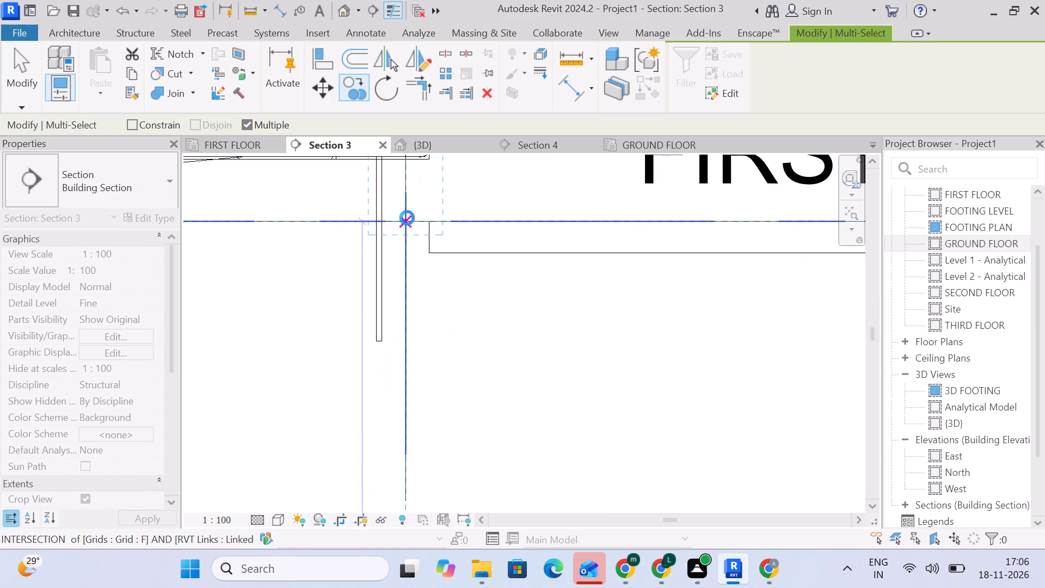
pyautogui.scroll(-2, 447, 207)
pyautogui.moveTo(448, 215); pyautogui.dragTo(461, 339, button='middle')
pyautogui.scroll(10, 423, 275)
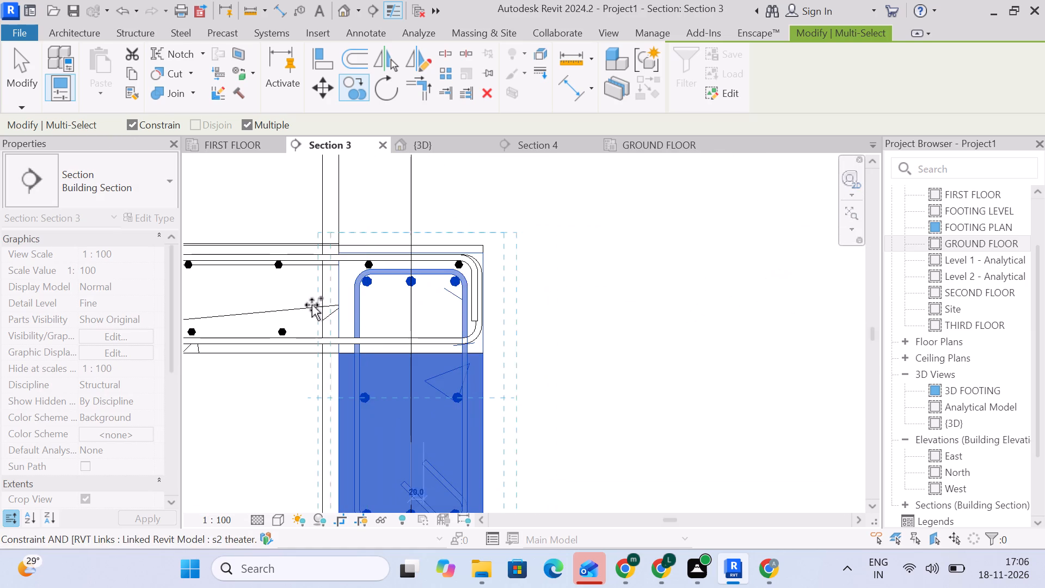
pyautogui.click(3, 65)
pyautogui.click(27, 72)
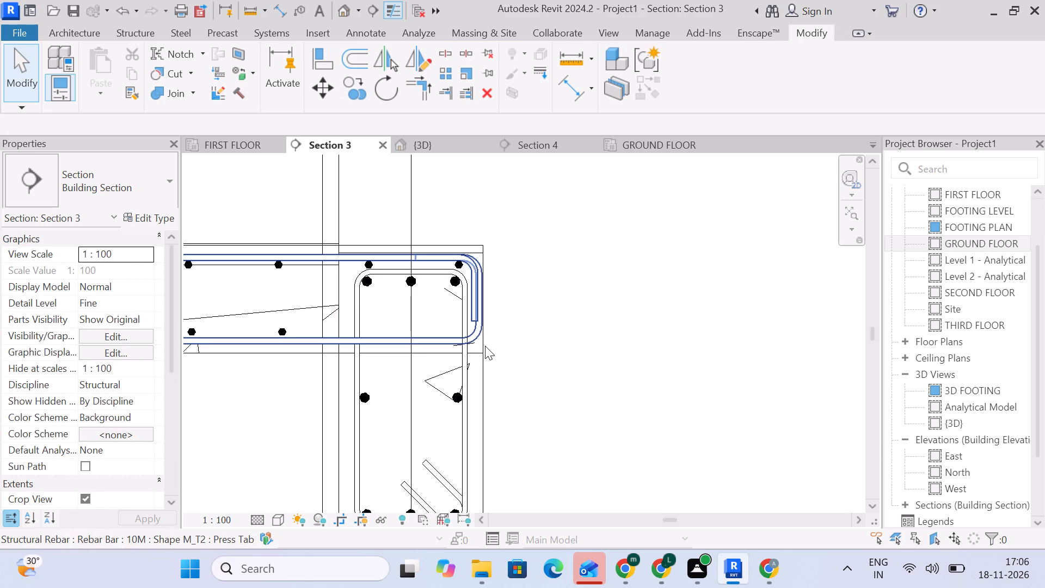
# Examine the new beam's position against the top landing, the stair steps and the linked theater wall.
pyautogui.click(607, 324)
pyautogui.scroll(-12, 614, 328)
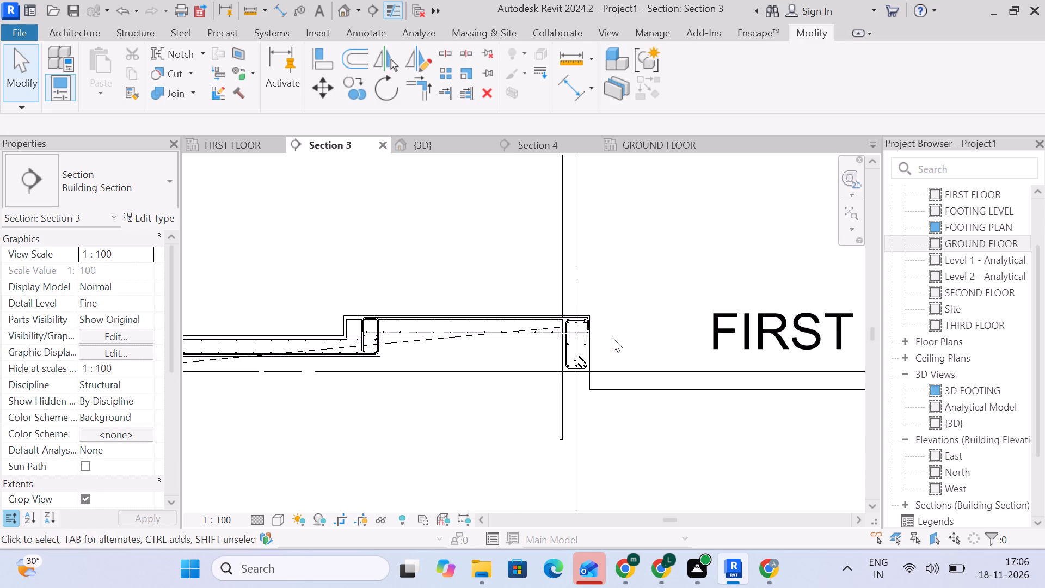
pyautogui.scroll(-4, 608, 341)
pyautogui.moveTo(531, 426); pyautogui.dragTo(607, 383, button='middle')
pyautogui.scroll(-1, 607, 383)
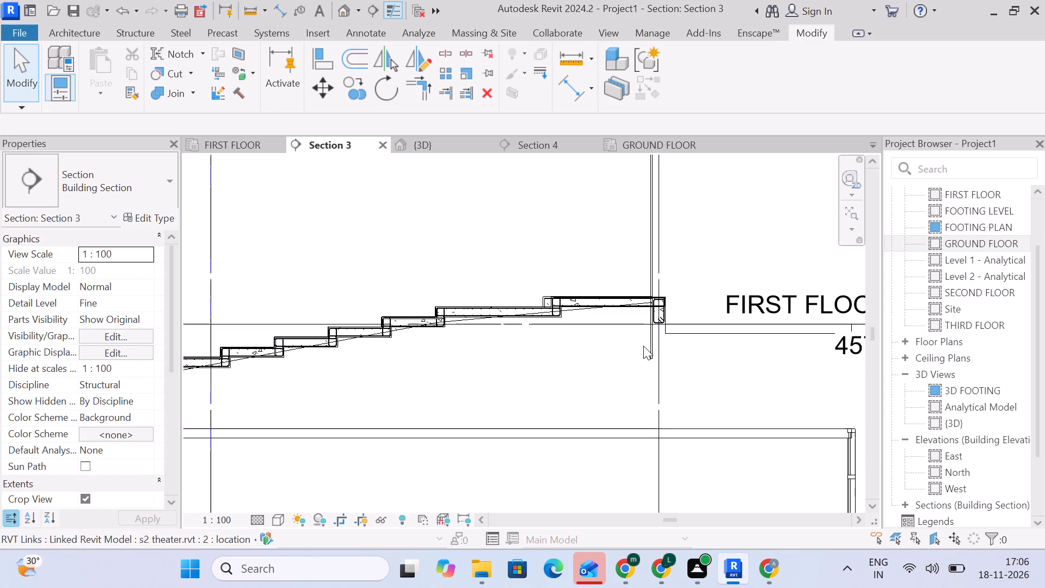
pyautogui.scroll(6, 643, 346)
pyautogui.click(657, 349)
pyautogui.scroll(-5, 657, 361)
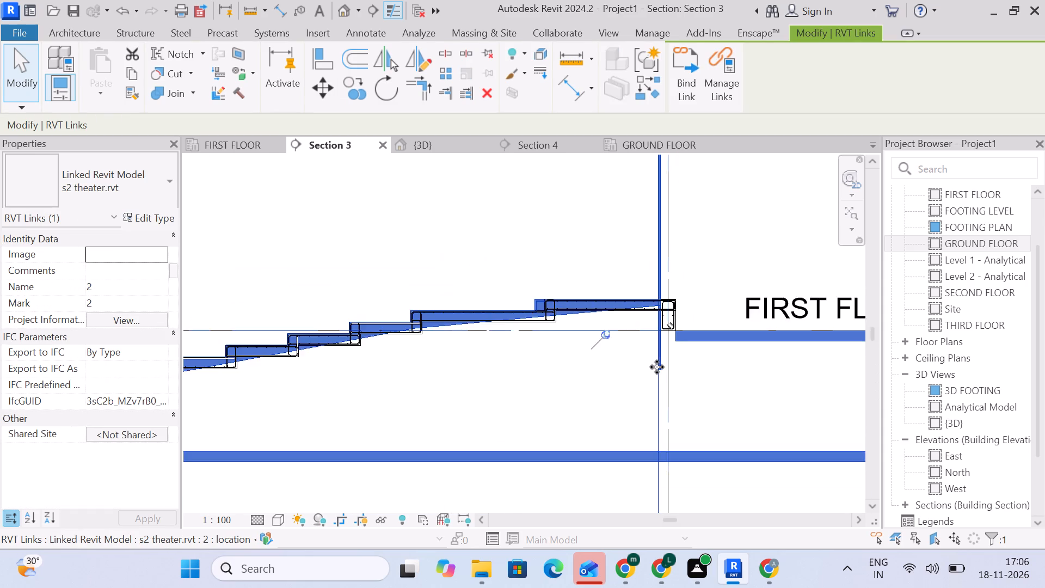
pyautogui.scroll(1, 657, 367)
pyautogui.click(716, 243)
pyautogui.scroll(-2, 430, 334)
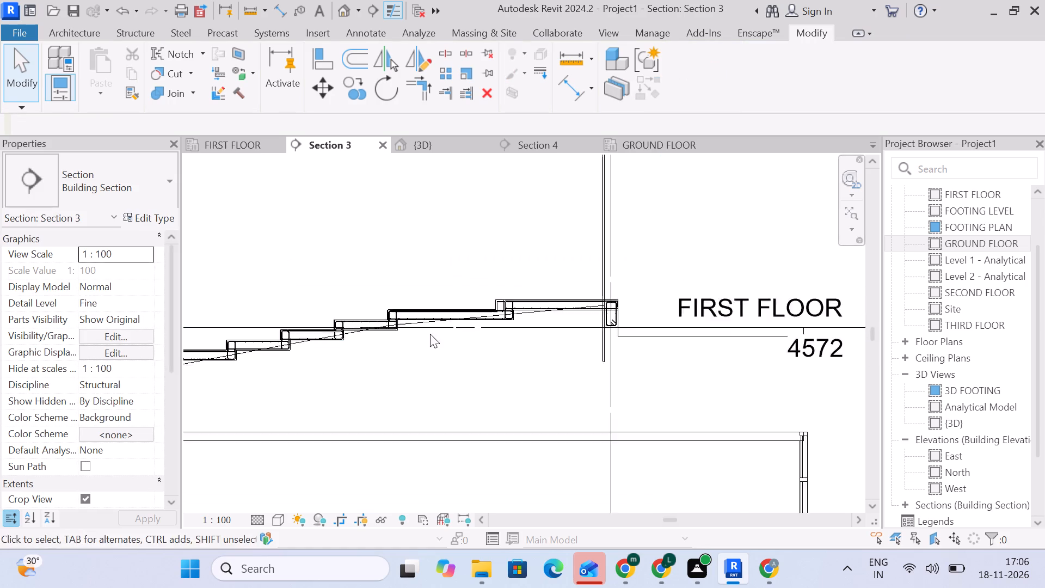
# Examine the Section 3 stair's steps, slab rebar and nearby beams from the top landing down to the lowest step.
pyautogui.scroll(-2, 430, 334)
pyautogui.scroll(11, 459, 327)
pyautogui.scroll(3, 545, 319)
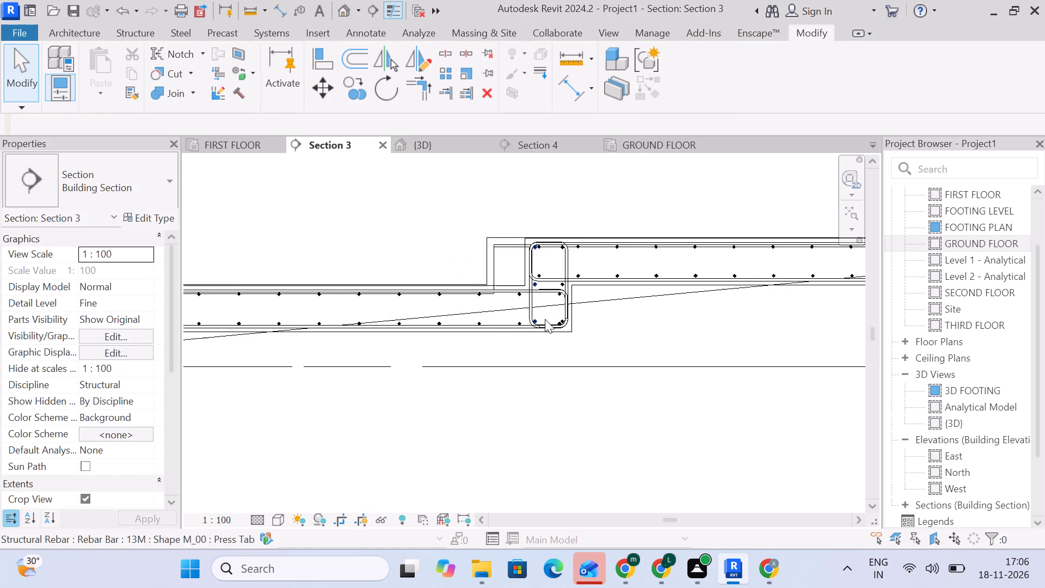
pyautogui.scroll(-3, 543, 319)
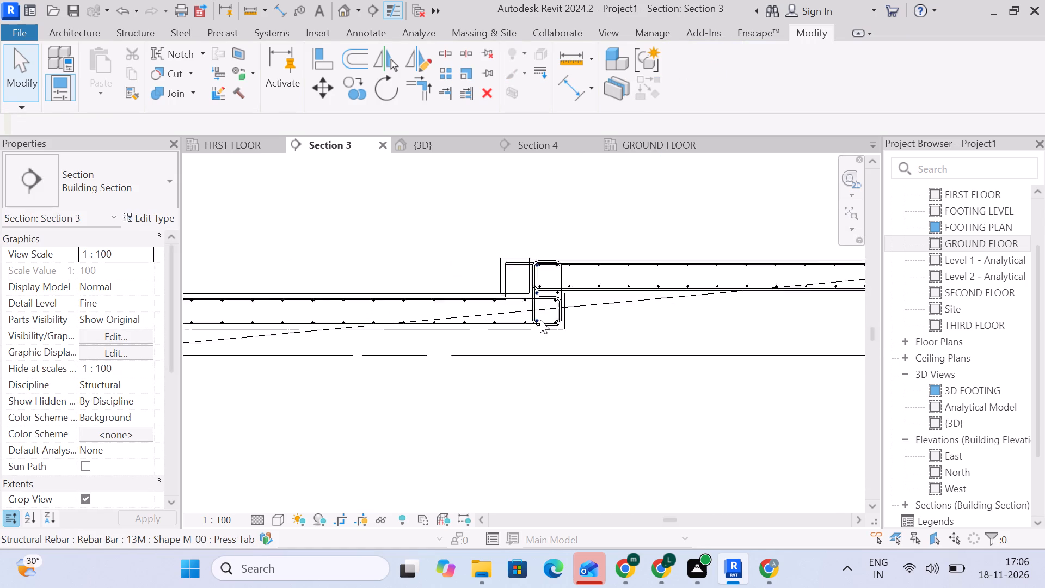
pyautogui.scroll(-9, 540, 320)
pyautogui.scroll(-1, 456, 379)
pyautogui.moveTo(472, 381); pyautogui.dragTo(685, 322, button='middle')
pyautogui.scroll(-5, 266, 389)
pyautogui.moveTo(266, 389); pyautogui.dragTo(285, 387, button='middle')
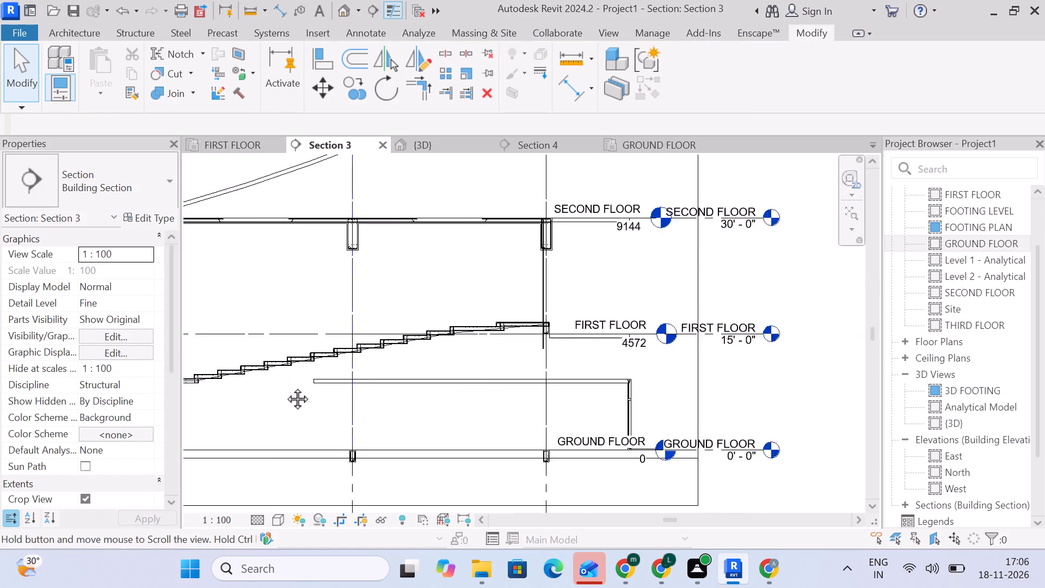
pyautogui.moveTo(285, 387); pyautogui.dragTo(595, 321, button='middle')
pyautogui.moveTo(361, 356); pyautogui.dragTo(547, 346, button='middle')
pyautogui.scroll(5, 374, 346)
pyautogui.scroll(5, 497, 360)
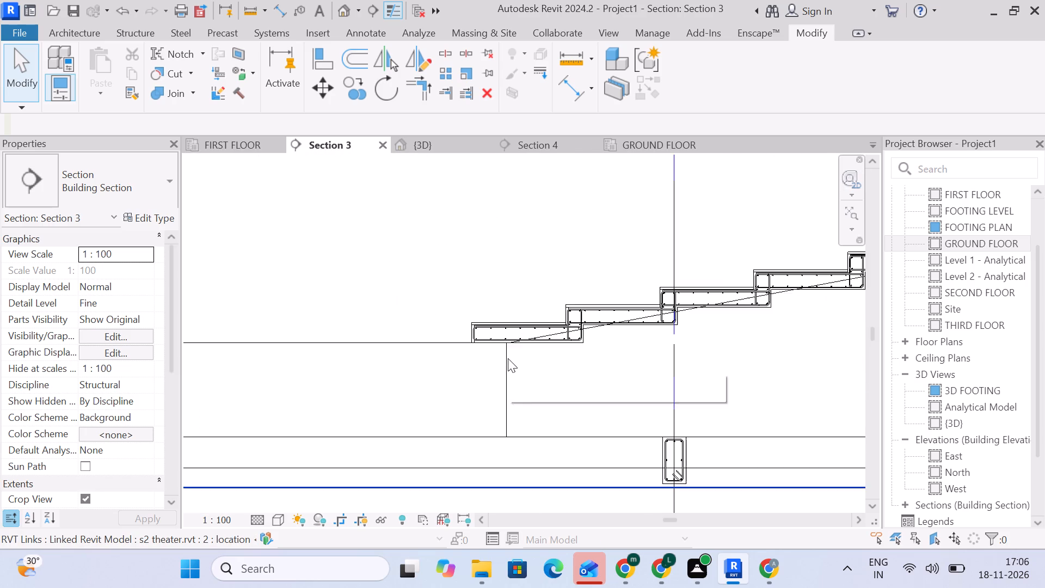
pyautogui.scroll(10, 509, 341)
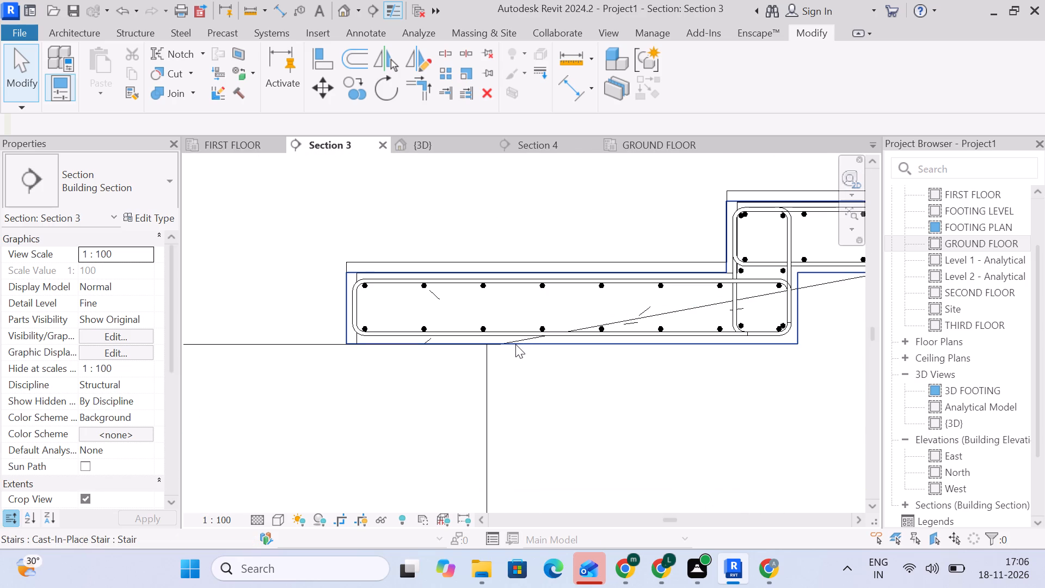
pyautogui.scroll(-10, 499, 273)
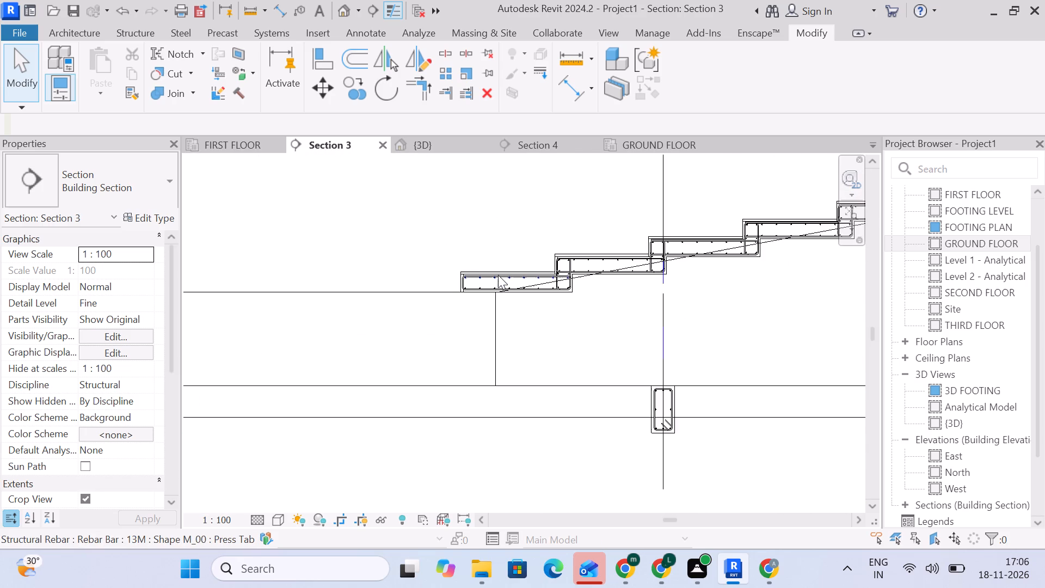
pyautogui.scroll(-5, 498, 275)
pyautogui.moveTo(487, 282); pyautogui.dragTo(300, 339, button='middle')
pyautogui.scroll(-5, 560, 303)
pyautogui.moveTo(681, 320); pyautogui.dragTo(488, 360, button='middle')
pyautogui.moveTo(660, 347); pyautogui.dragTo(531, 360, button='middle')
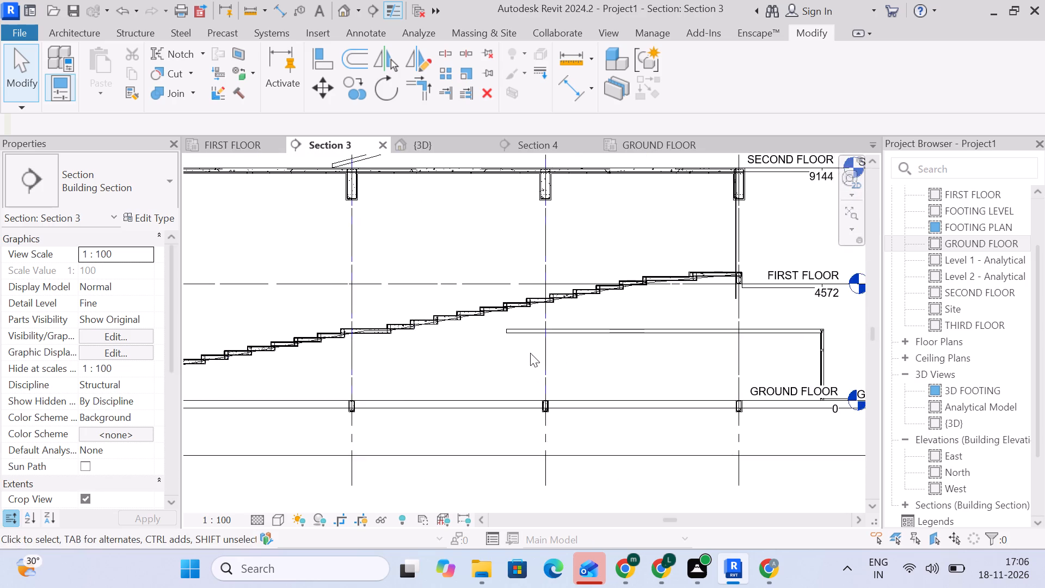
pyautogui.scroll(-5, 532, 347)
# Compare the stepped stair in Section 4 with the reinforced stair and top landing beam in Section 3.
pyautogui.click(533, 138)
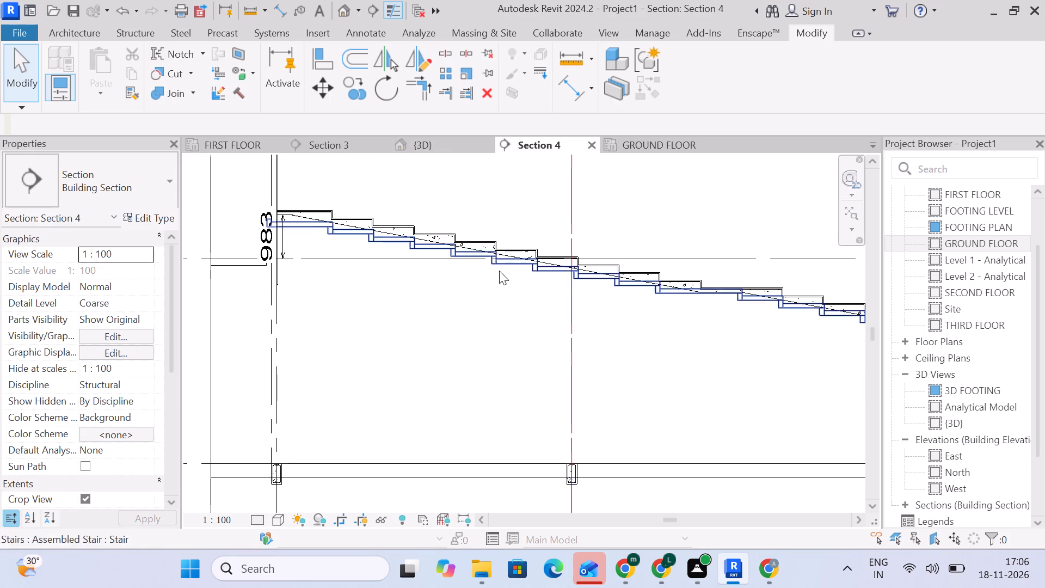
pyautogui.scroll(6, 473, 250)
pyautogui.moveTo(696, 330); pyautogui.dragTo(348, 275, button='middle')
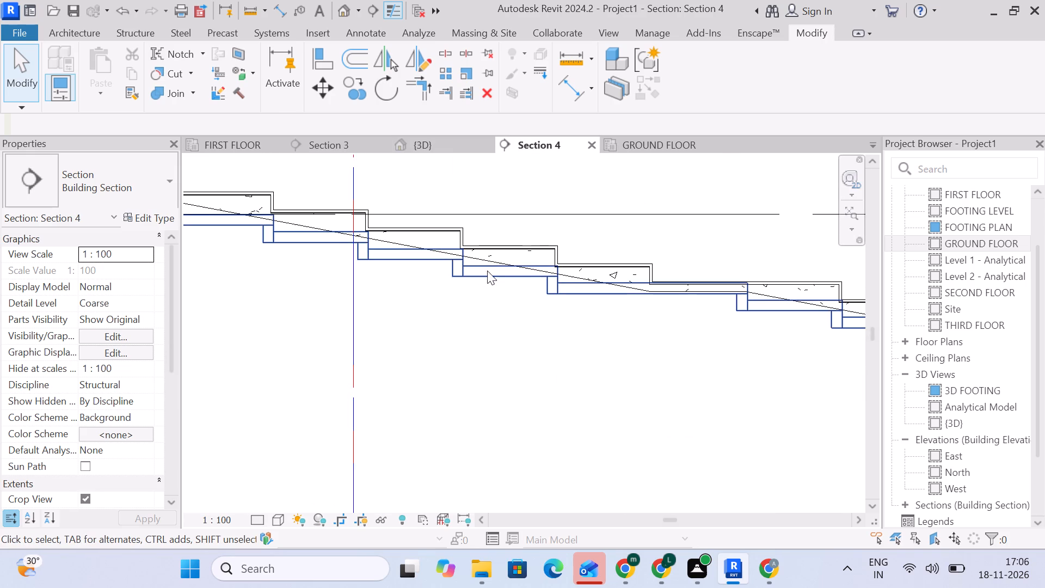
pyautogui.click(656, 149)
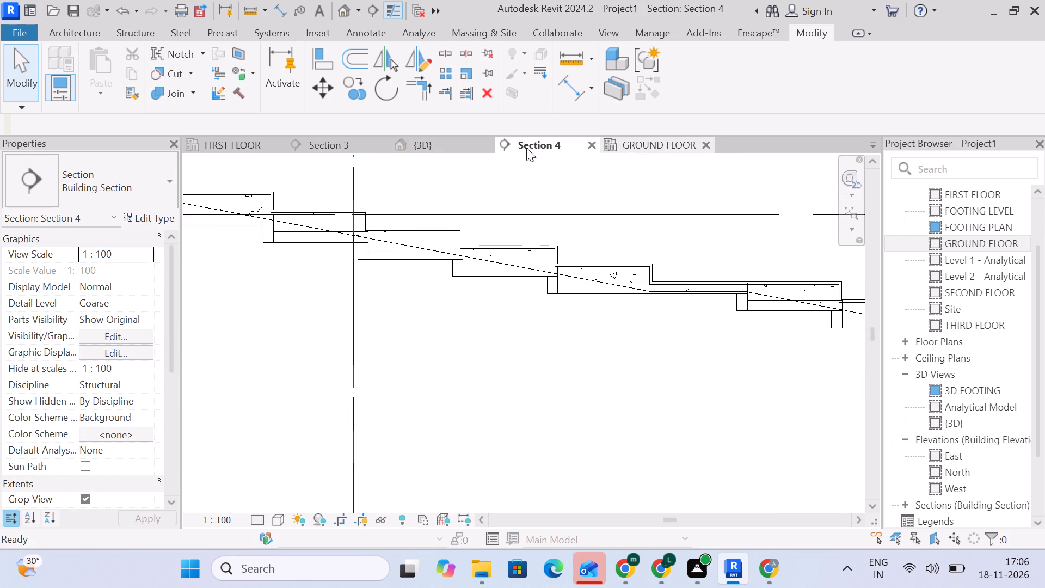
pyautogui.click(428, 148)
pyautogui.click(330, 147)
pyautogui.scroll(4, 583, 289)
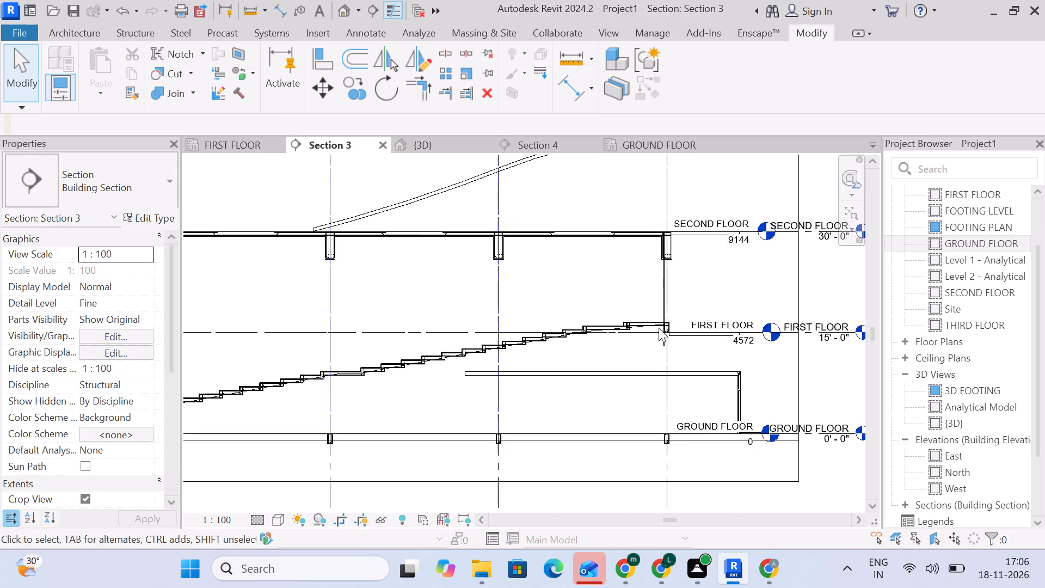
pyautogui.scroll(17, 662, 329)
pyautogui.moveTo(702, 325); pyautogui.dragTo(500, 309, button='middle')
pyautogui.scroll(5, 465, 290)
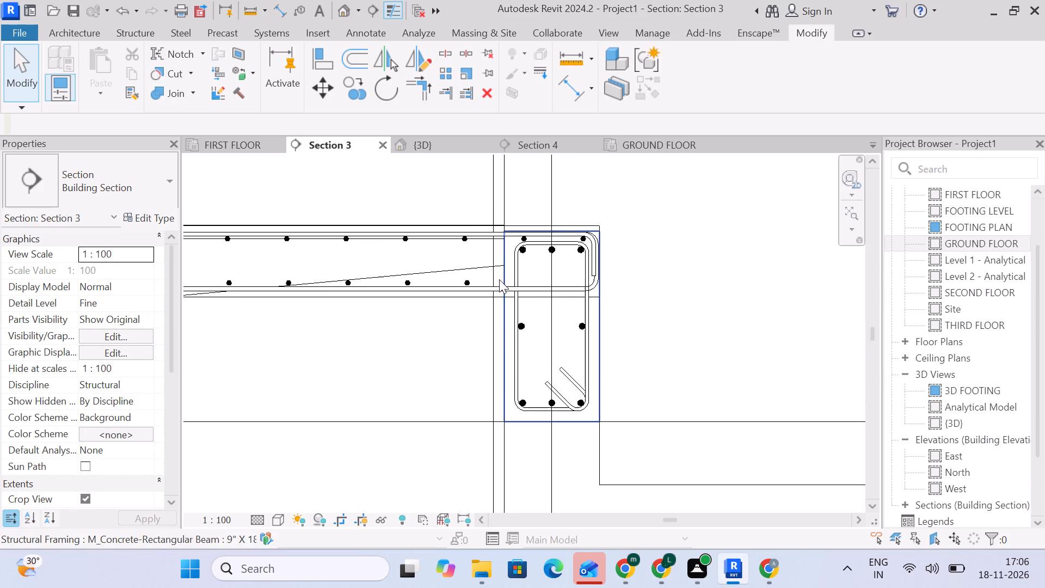
pyautogui.scroll(5, 480, 254)
pyautogui.scroll(-4, 741, 293)
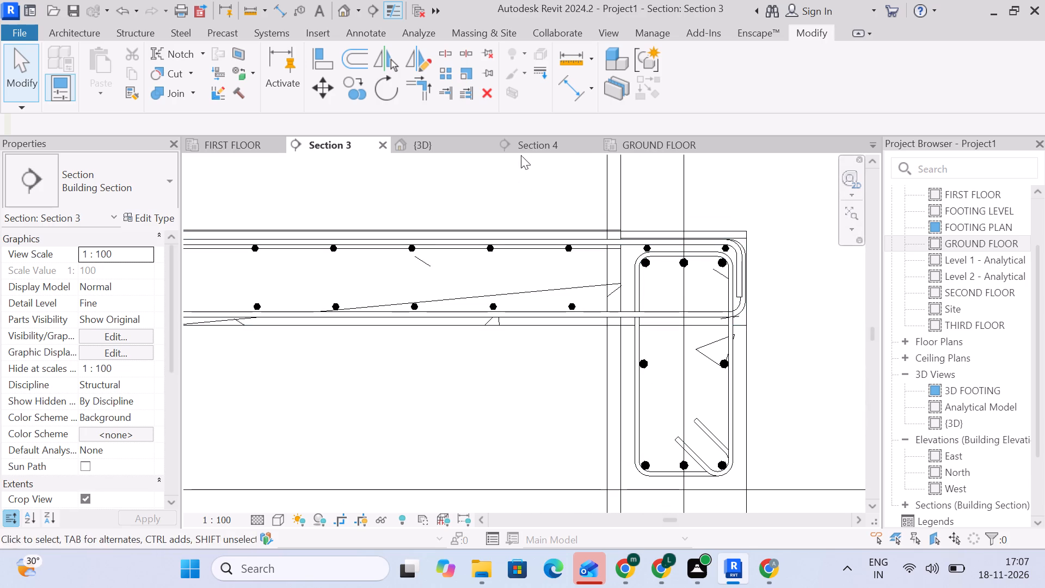
pyautogui.scroll(-4, 446, 197)
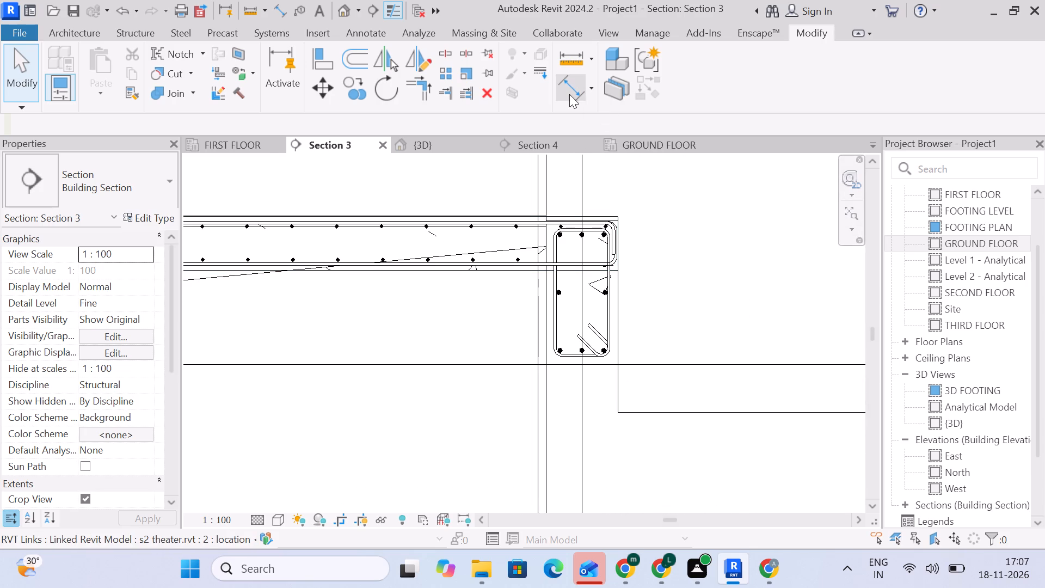
# Measure the slab depth of the step just below the top landing in Section 3 using an aligned dimension.
pyautogui.click(569, 88)
pyautogui.moveTo(447, 265); pyautogui.dragTo(519, 268, button='middle')
pyautogui.scroll(5, 500, 277)
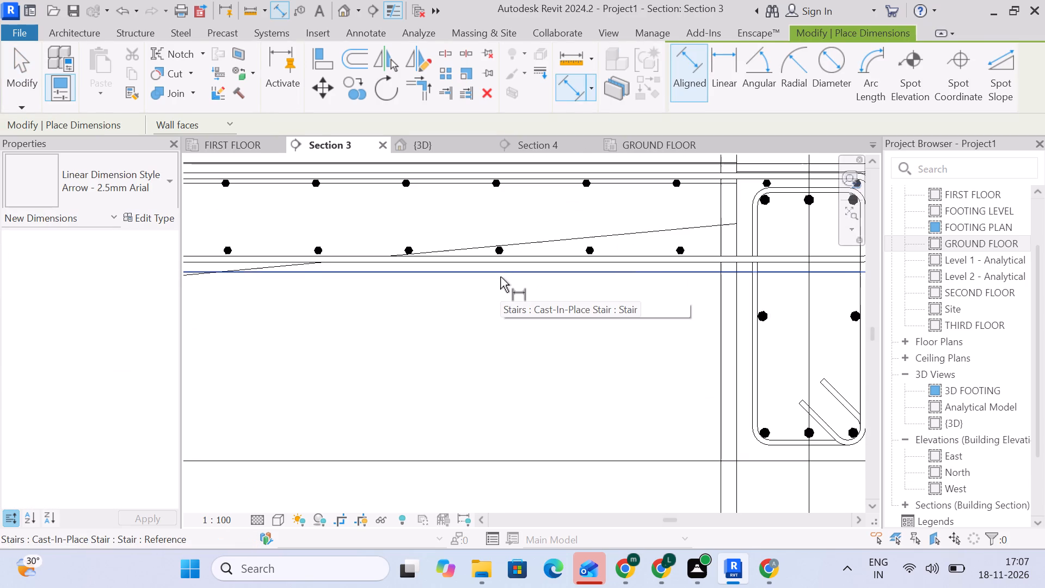
pyautogui.scroll(-4, 501, 276)
pyautogui.moveTo(501, 277); pyautogui.dragTo(708, 276, button='middle')
pyautogui.moveTo(343, 277); pyautogui.dragTo(464, 277, button='middle')
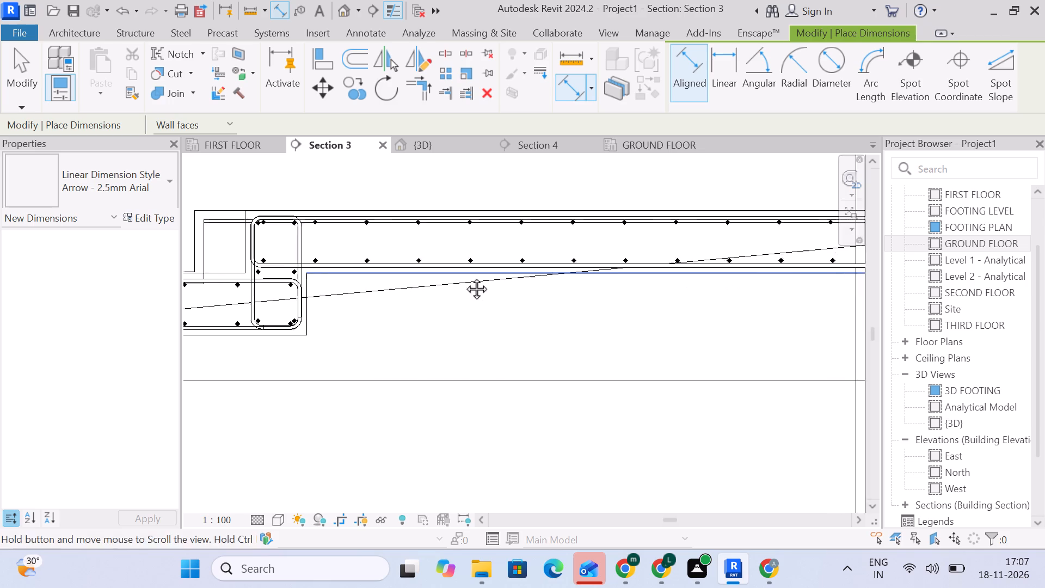
pyautogui.moveTo(464, 277); pyautogui.dragTo(595, 277, button='middle')
pyautogui.scroll(5, 434, 275)
pyautogui.click(472, 273)
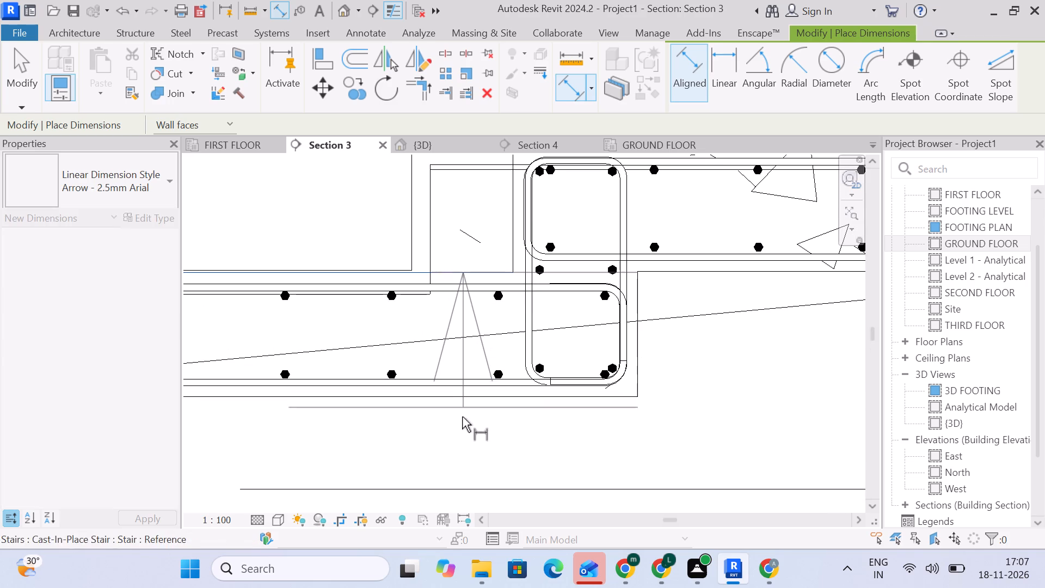
pyautogui.click(464, 399)
pyautogui.scroll(-7, 465, 397)
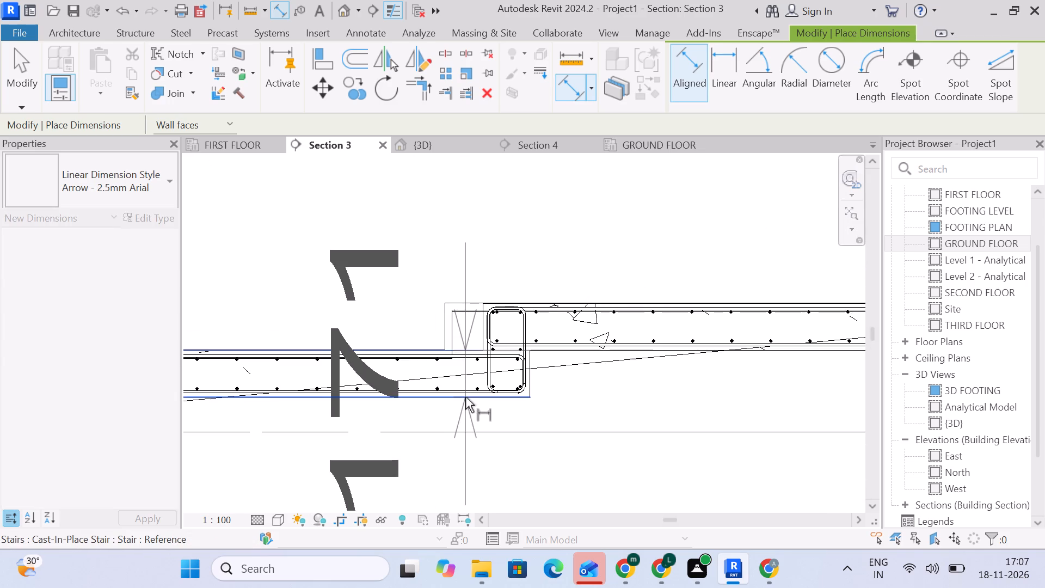
pyautogui.press('Escape')
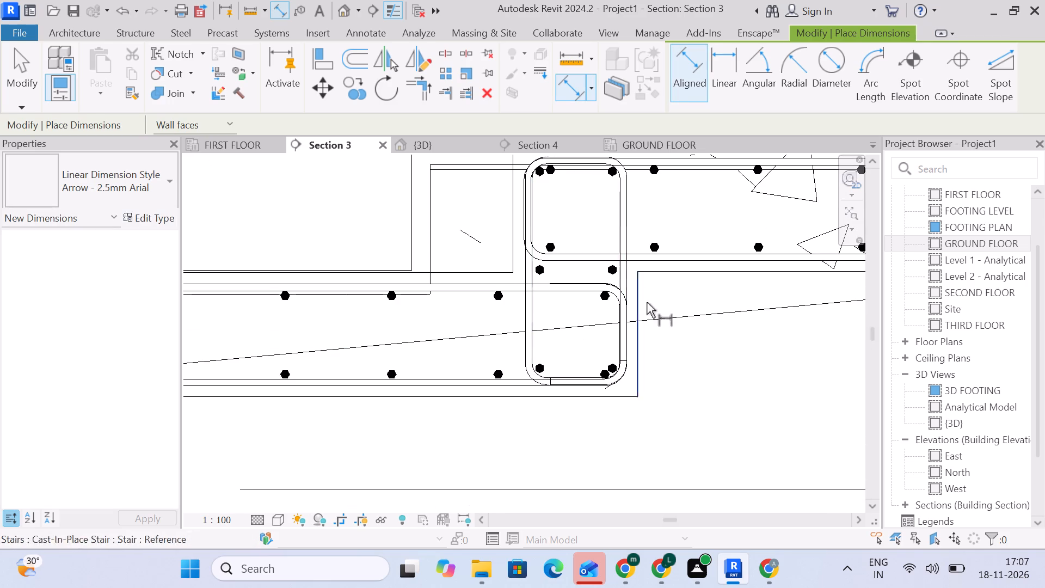
pyautogui.moveTo(687, 296); pyautogui.dragTo(689, 321, button='middle')
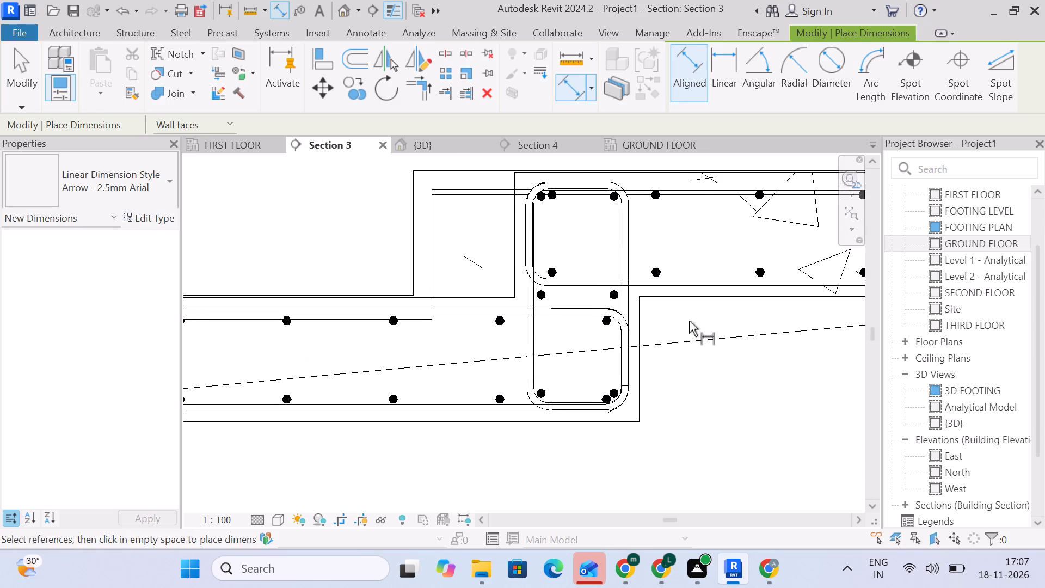
pyautogui.scroll(-12, 667, 301)
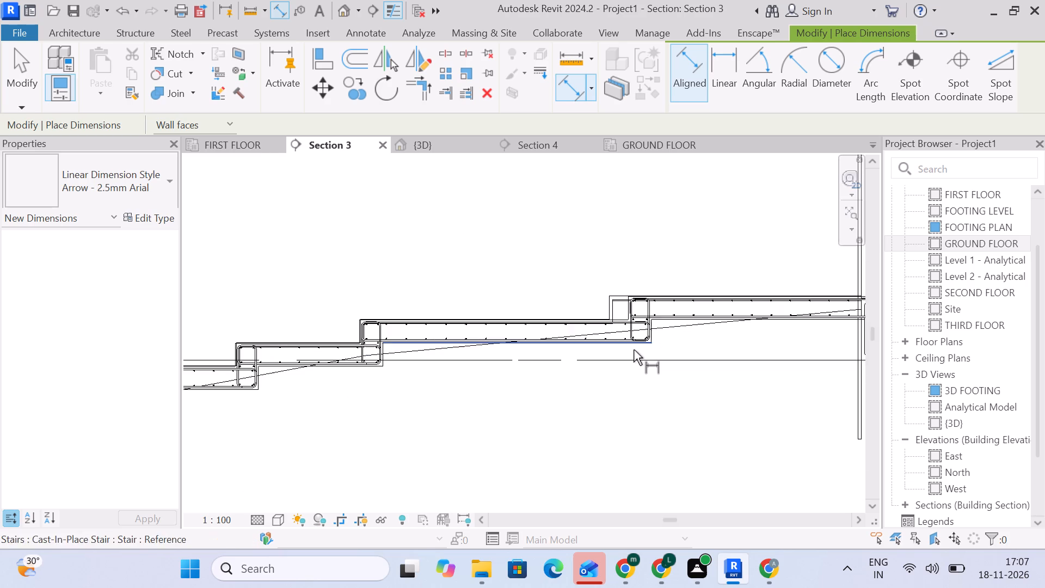
pyautogui.scroll(-4, 637, 353)
pyautogui.press('Escape')
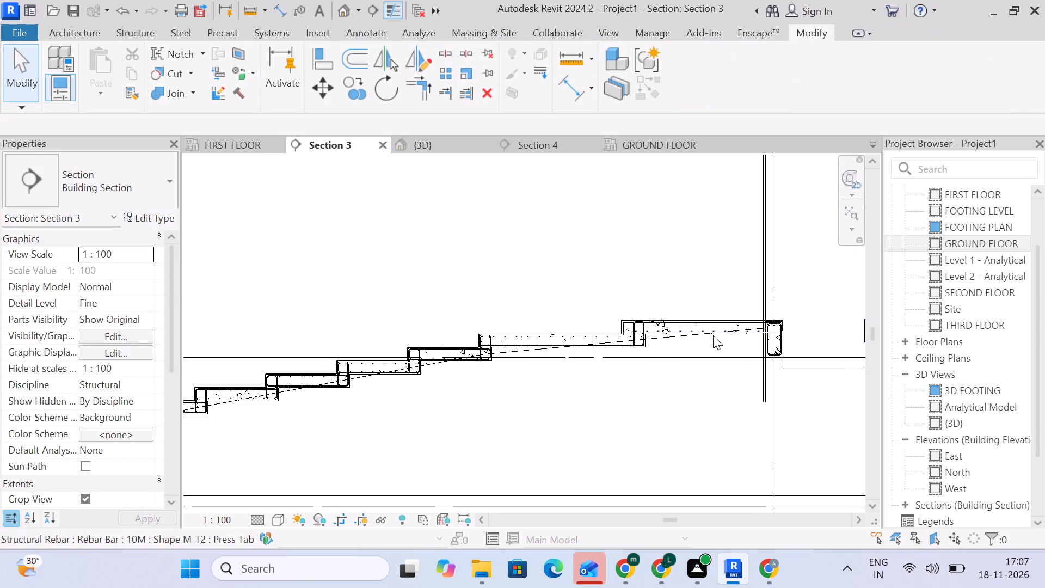
# Check the type and properties of the cast-in-place stair in Section 3.
pyautogui.scroll(7, 705, 327)
pyautogui.click(672, 335)
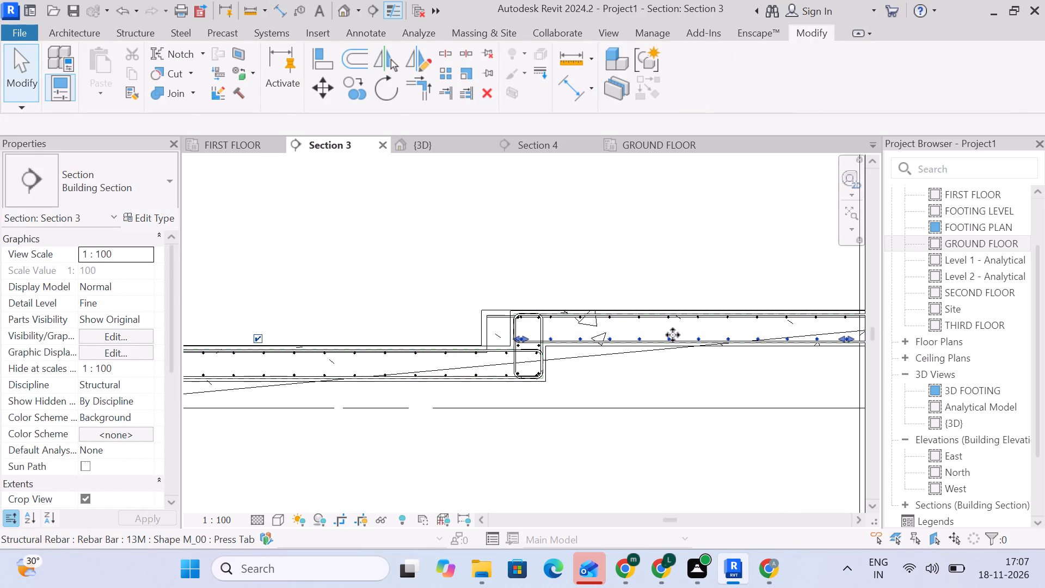
pyautogui.click(702, 393)
pyautogui.click(683, 323)
pyautogui.scroll(-5, 403, 295)
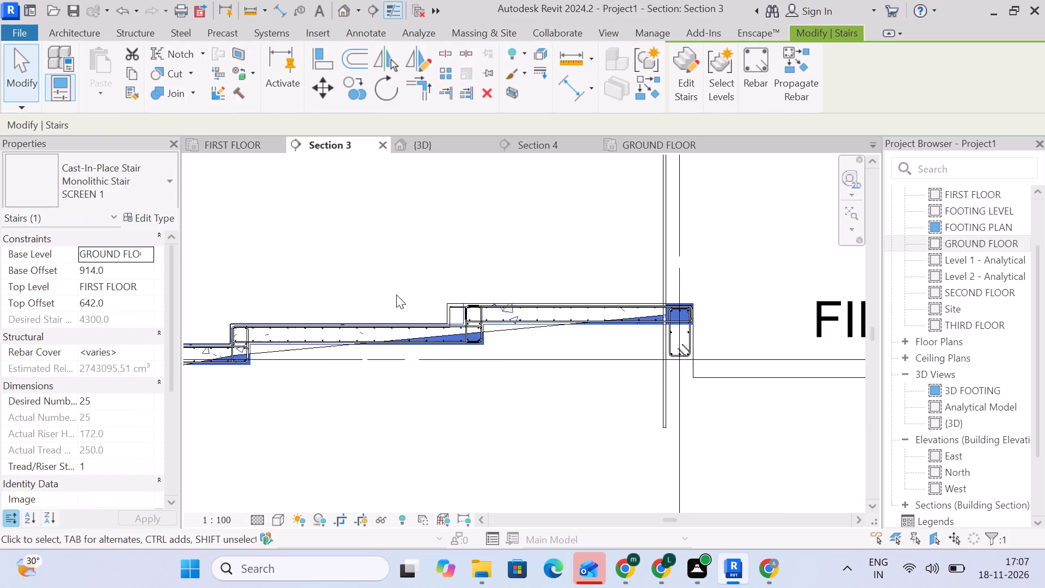
pyautogui.moveTo(396, 295); pyautogui.dragTo(625, 235, button='middle')
pyautogui.scroll(4, 499, 351)
pyautogui.click(503, 328)
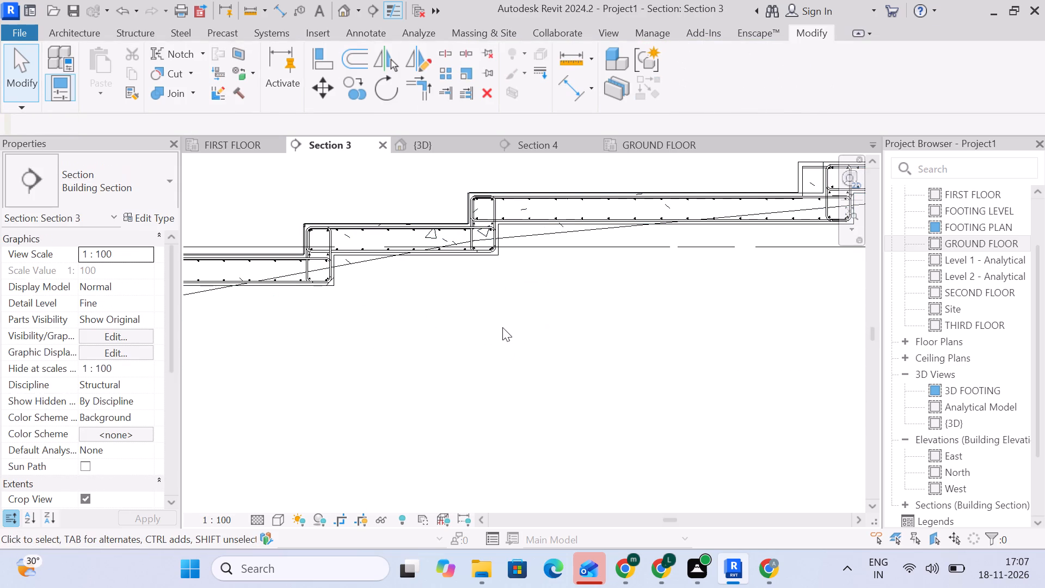
pyautogui.scroll(1, 330, 244)
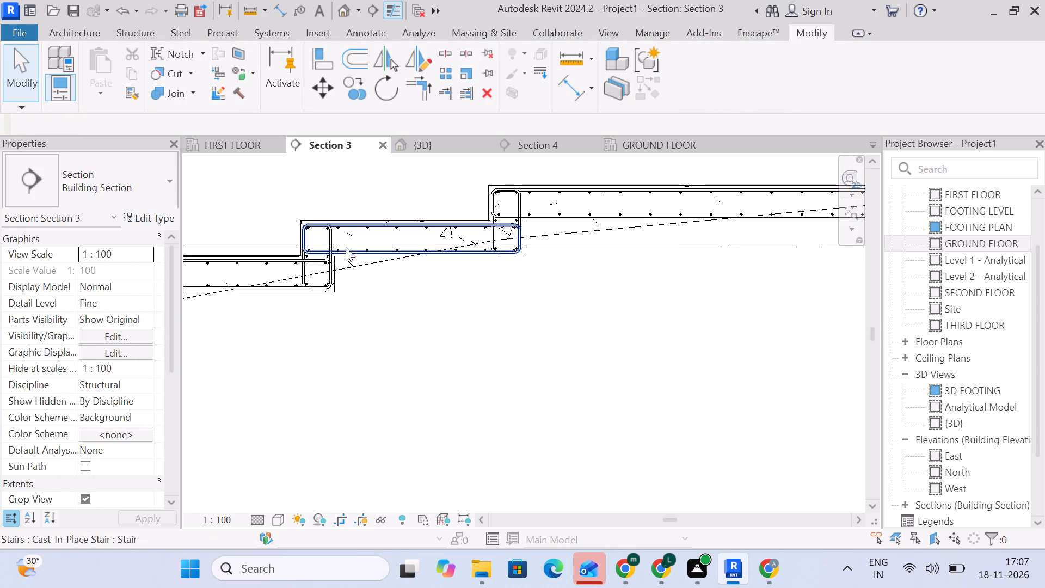
pyautogui.click(345, 261)
pyautogui.scroll(-4, 354, 260)
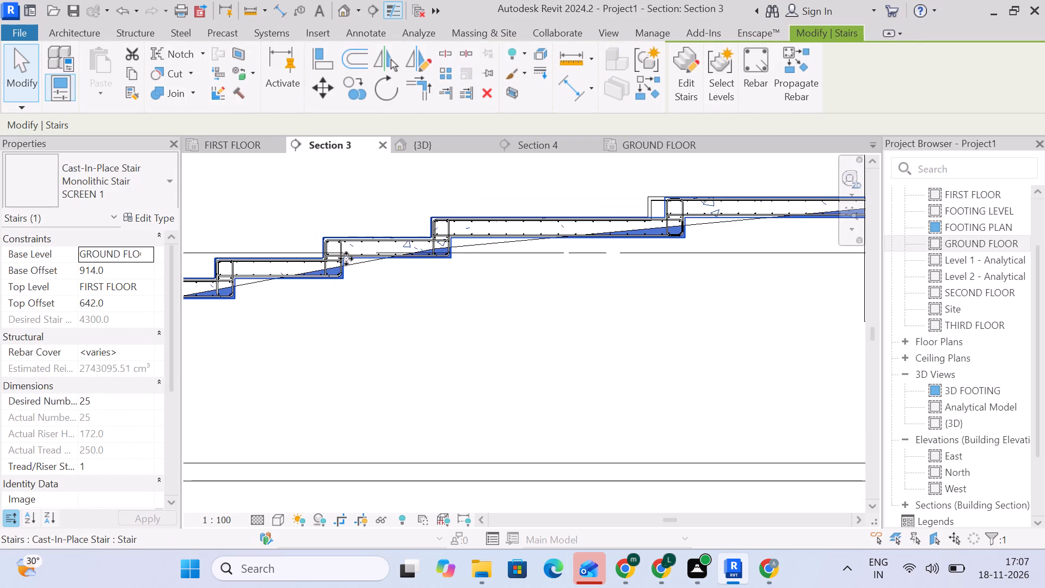
pyautogui.scroll(-3, 295, 226)
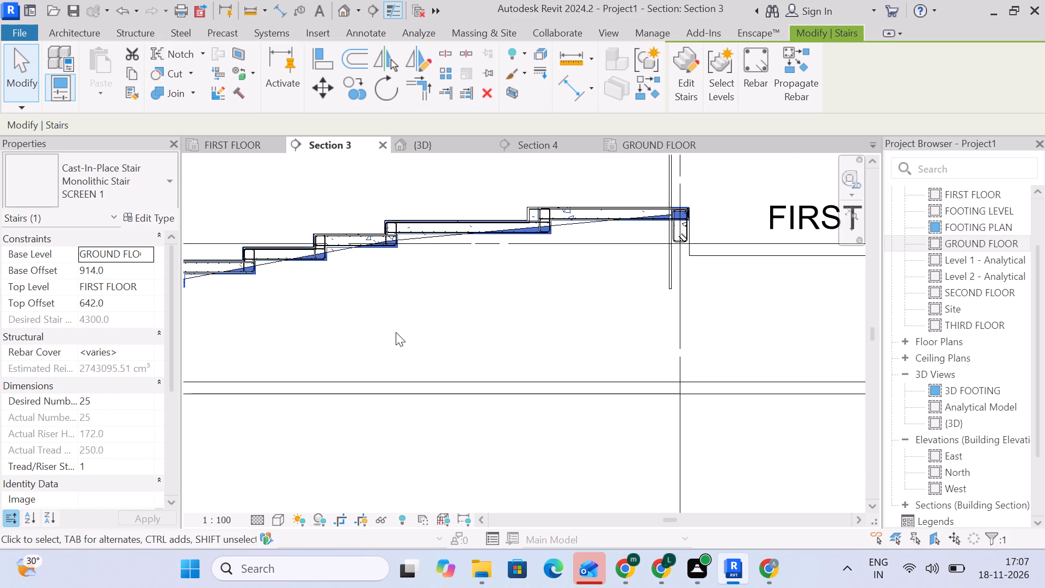
pyautogui.click(396, 332)
# Change the assembled stair in Section 4 to the Cast-In-Place Stair type Monolithic Stair PROJECTER SCREEN.
pyautogui.click(509, 151)
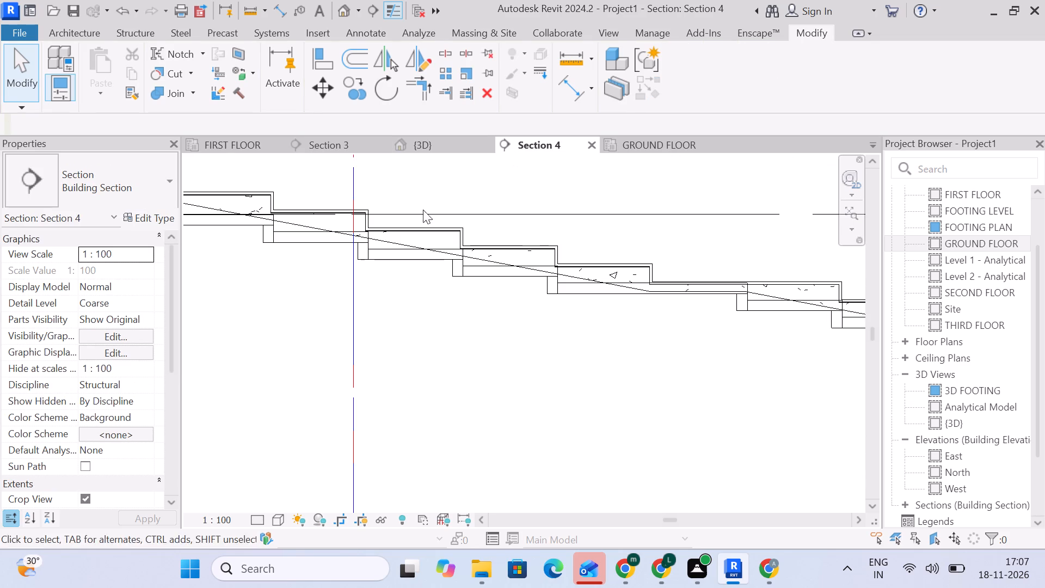
pyautogui.click(327, 247)
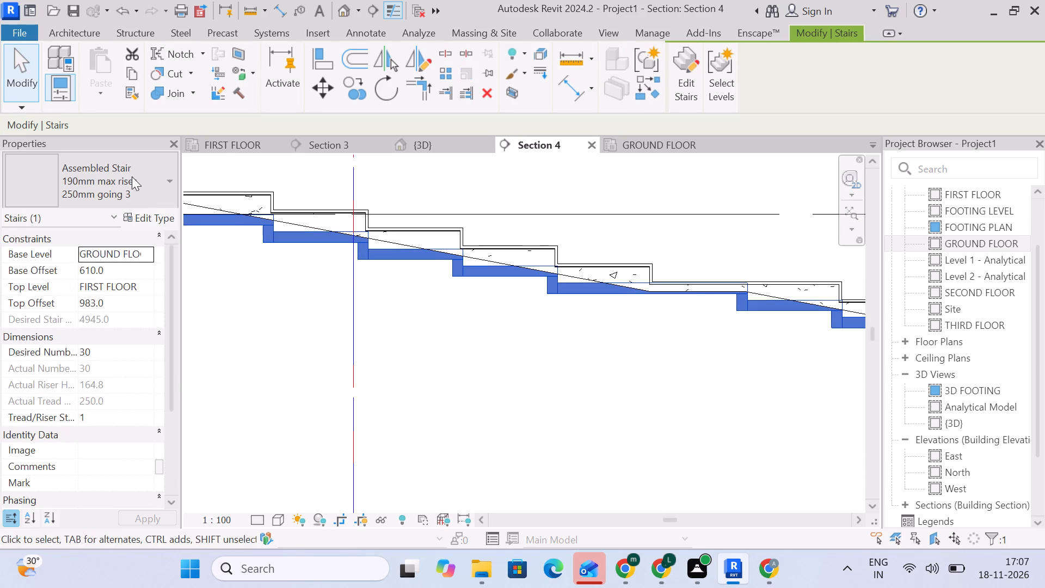
pyautogui.click(132, 176)
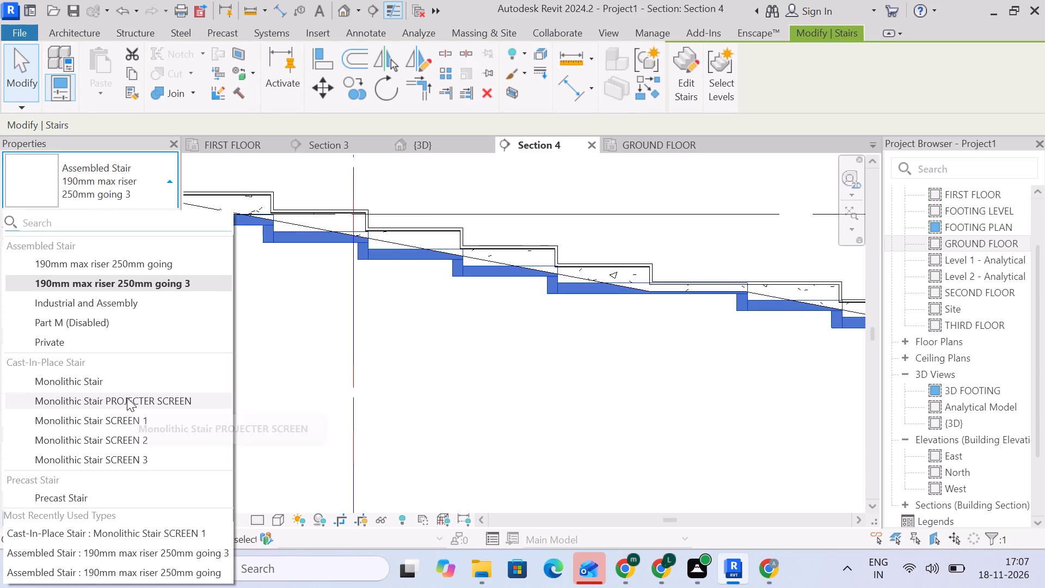
pyautogui.click(127, 397)
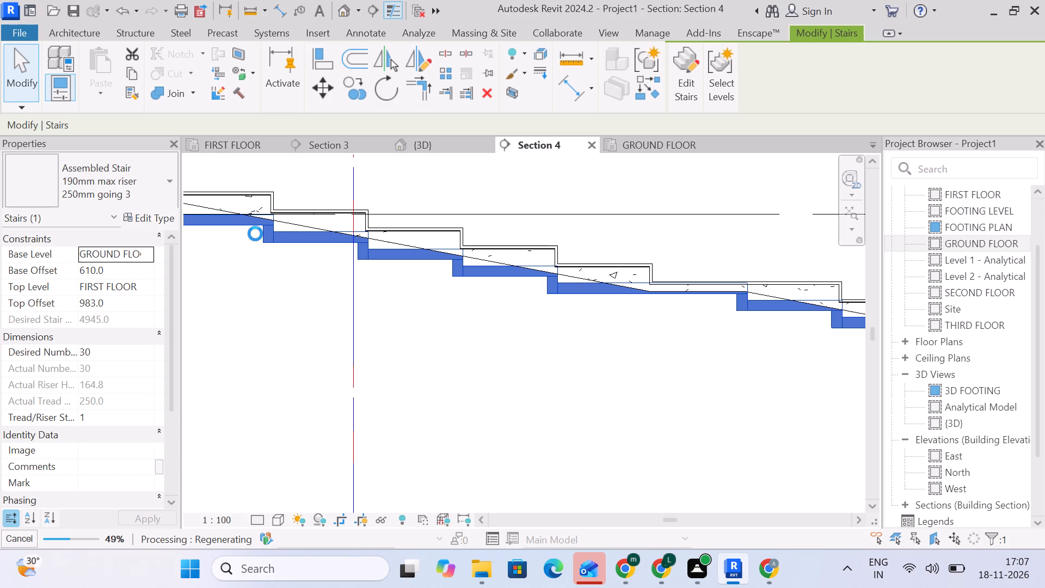
# Examine how the retyped Section 4 stair lines up with the linked theater slabs, especially at the top landing.
pyautogui.scroll(-3, 251, 236)
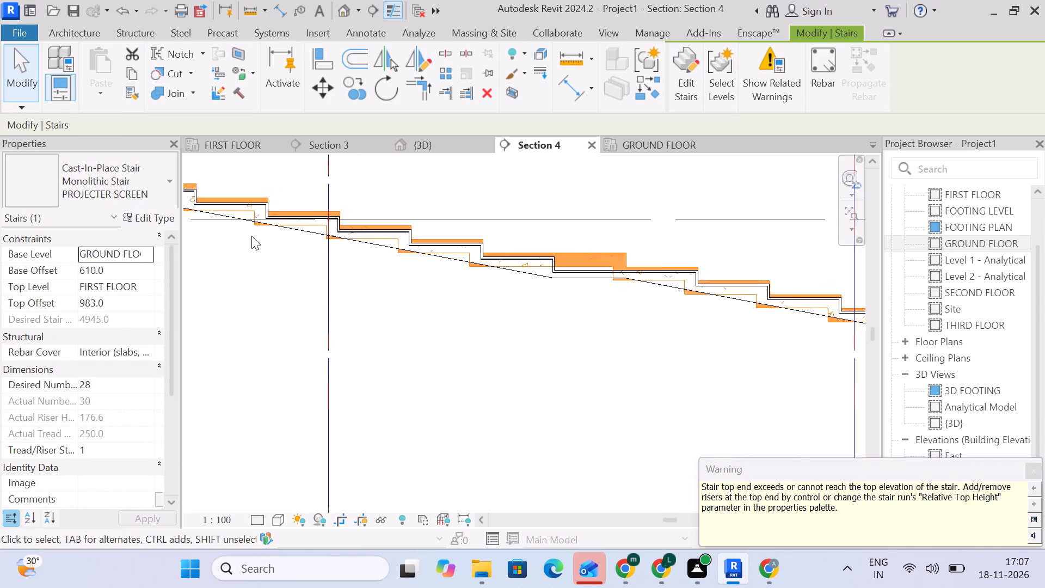
pyautogui.scroll(-2, 251, 236)
pyautogui.moveTo(253, 236); pyautogui.dragTo(437, 217, button='middle')
pyautogui.scroll(-4, 427, 211)
pyautogui.moveTo(435, 235); pyautogui.dragTo(464, 294, button='middle')
pyautogui.scroll(-1, 464, 294)
pyautogui.scroll(6, 331, 246)
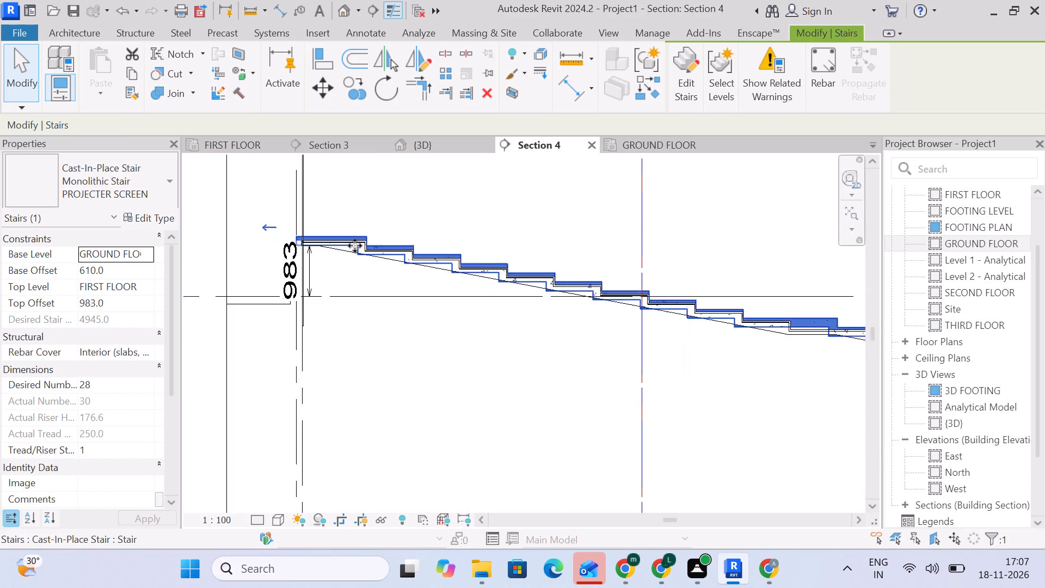
pyautogui.scroll(5, 355, 246)
pyautogui.scroll(11, 248, 221)
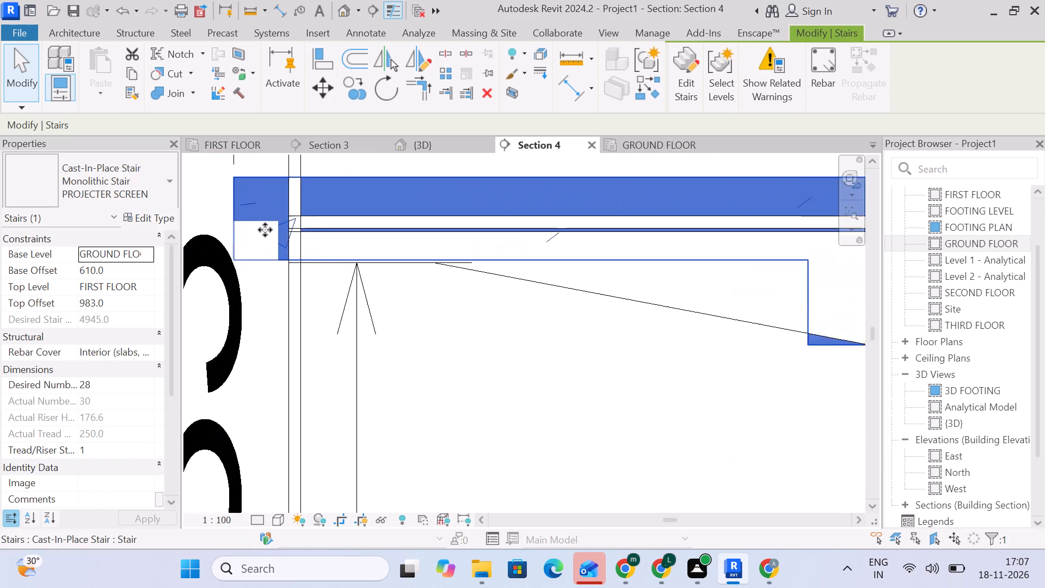
# Examine how the Section 4 stair follows the linked theater slabs from the top landing down to the lowest step.
pyautogui.scroll(1, 265, 230)
pyautogui.scroll(-6, 296, 238)
pyautogui.moveTo(520, 302); pyautogui.dragTo(344, 278, button='middle')
pyautogui.scroll(3, 586, 275)
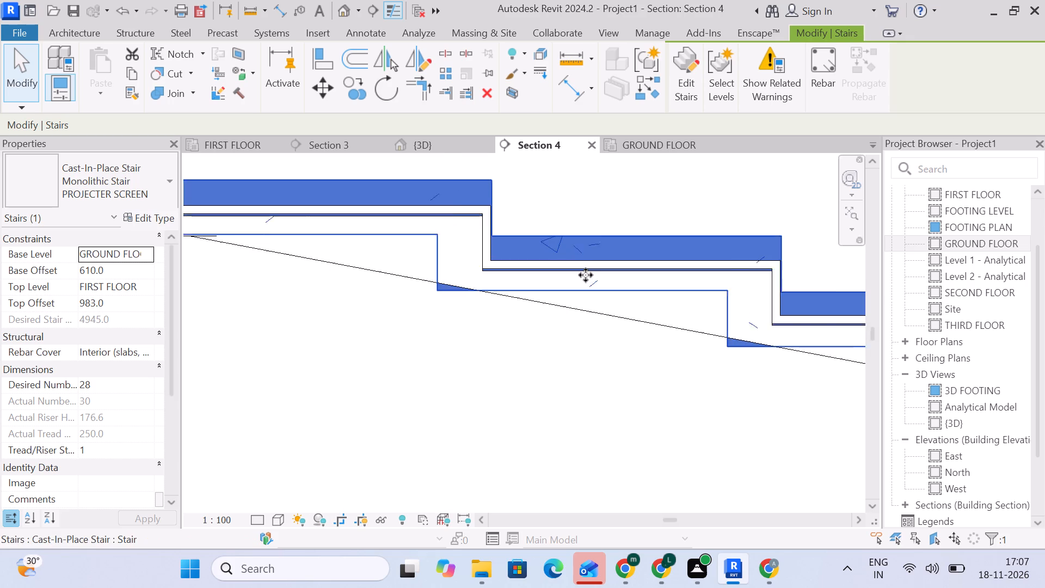
pyautogui.scroll(1, 586, 275)
pyautogui.scroll(-3, 638, 313)
pyautogui.moveTo(621, 312); pyautogui.dragTo(385, 278, button='middle')
pyautogui.moveTo(647, 298); pyautogui.dragTo(298, 217, button='middle')
pyautogui.scroll(-4, 625, 266)
pyautogui.moveTo(620, 266); pyautogui.dragTo(262, 265, button='middle')
pyautogui.scroll(-4, 619, 285)
pyautogui.moveTo(613, 298); pyautogui.dragTo(225, 248, button='middle')
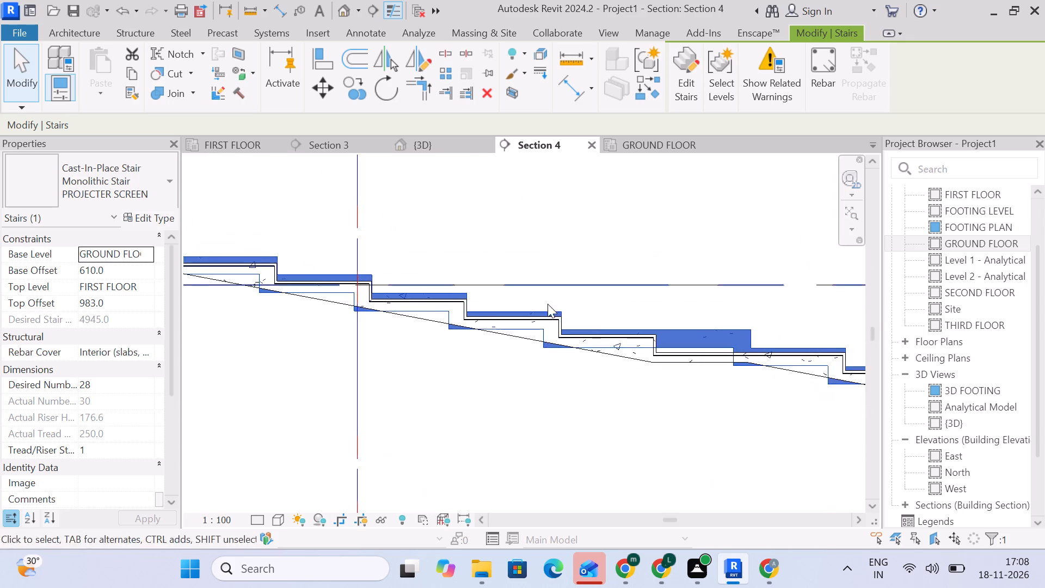
pyautogui.scroll(-1, 648, 328)
pyautogui.moveTo(648, 328); pyautogui.dragTo(201, 205, button='middle')
pyautogui.scroll(-5, 269, 228)
pyautogui.moveTo(618, 309); pyautogui.dragTo(132, 209, button='middle')
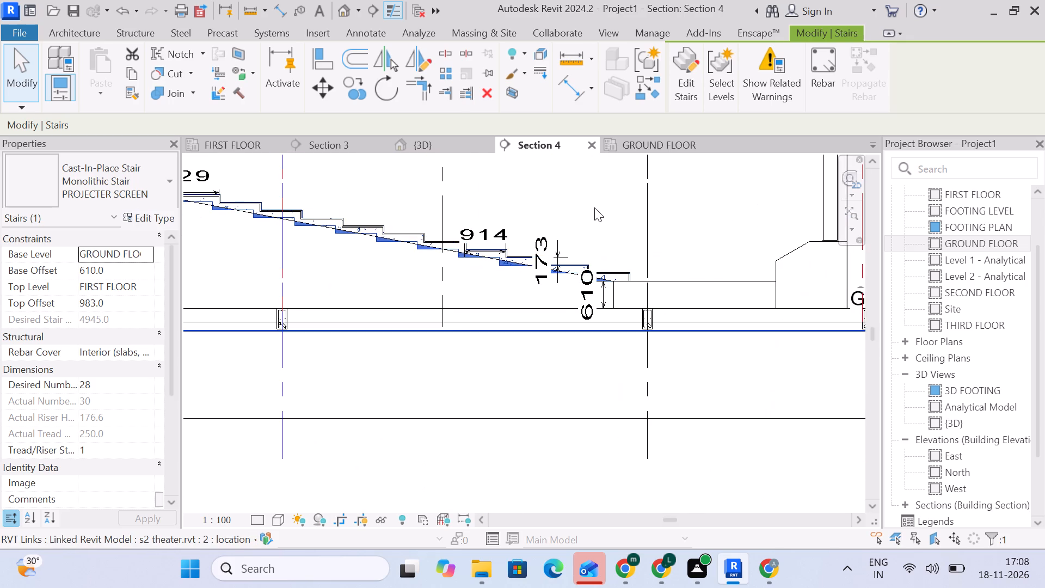
pyautogui.moveTo(581, 264); pyautogui.dragTo(371, 232, button='middle')
pyautogui.scroll(16, 409, 244)
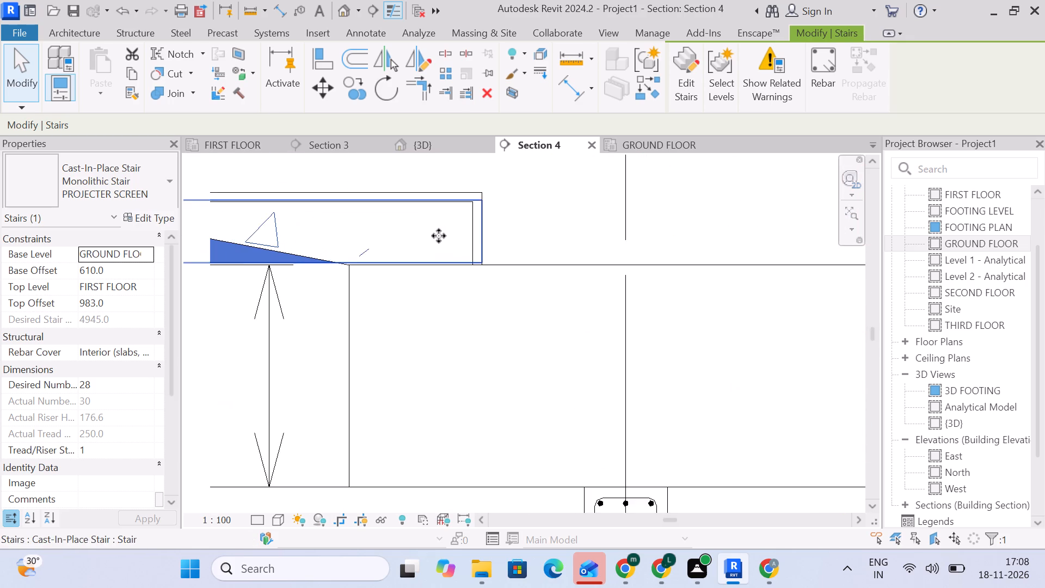
pyautogui.moveTo(495, 237); pyautogui.dragTo(632, 217, button='middle')
pyautogui.scroll(-5, 469, 220)
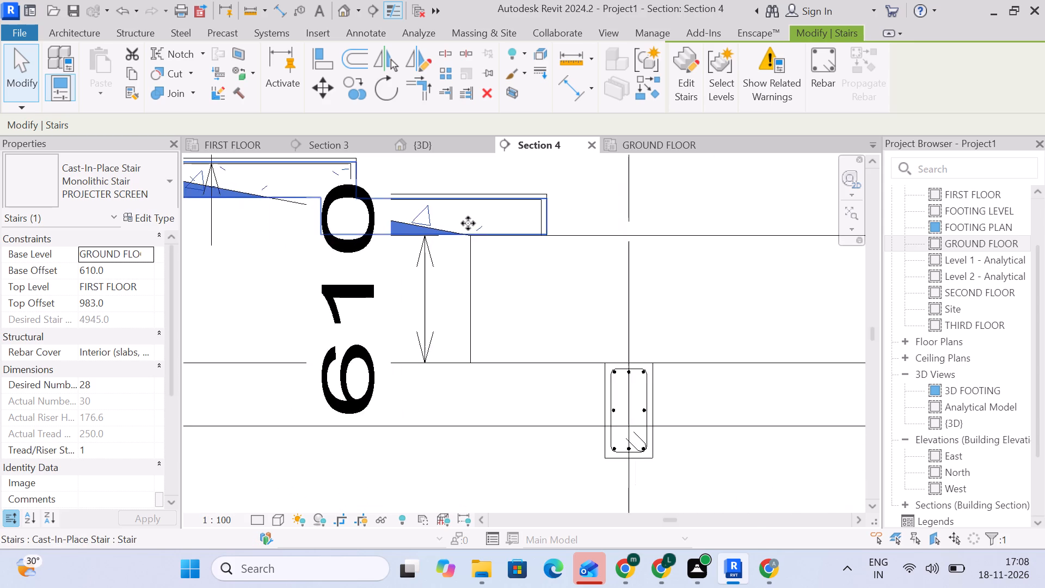
pyautogui.moveTo(468, 223); pyautogui.dragTo(656, 262, button='middle')
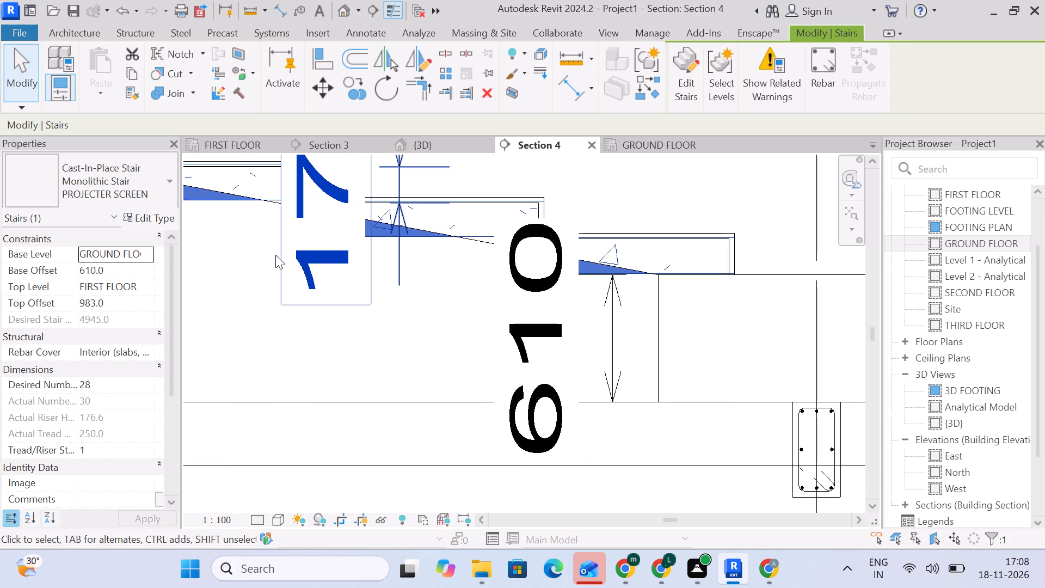
pyautogui.scroll(-6, 278, 255)
pyautogui.moveTo(279, 255); pyautogui.dragTo(484, 304, button='middle')
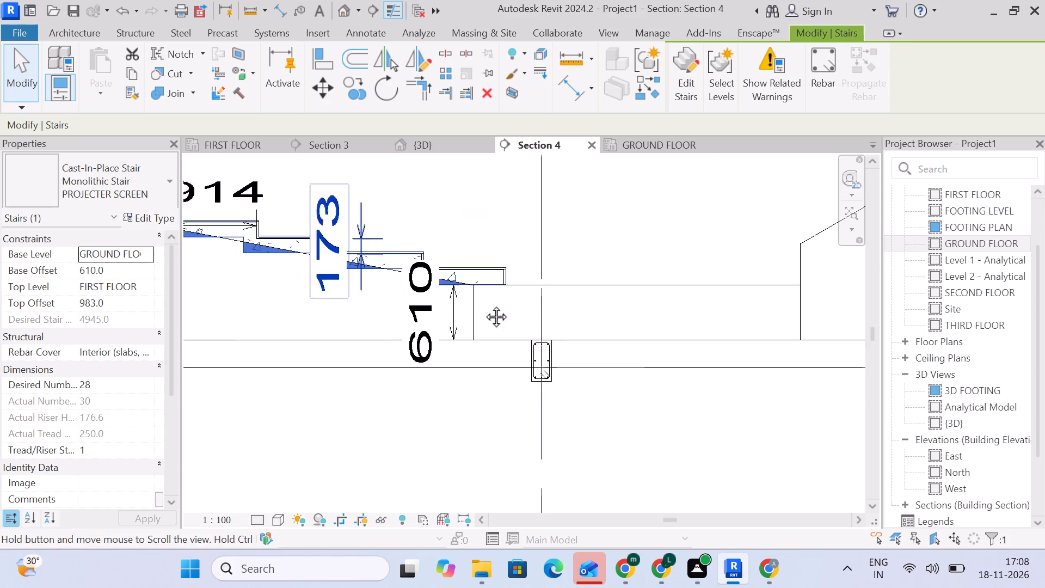
pyautogui.moveTo(484, 304); pyautogui.dragTo(535, 304, button='middle')
pyautogui.scroll(-20, 415, 242)
pyautogui.scroll(-4, 415, 242)
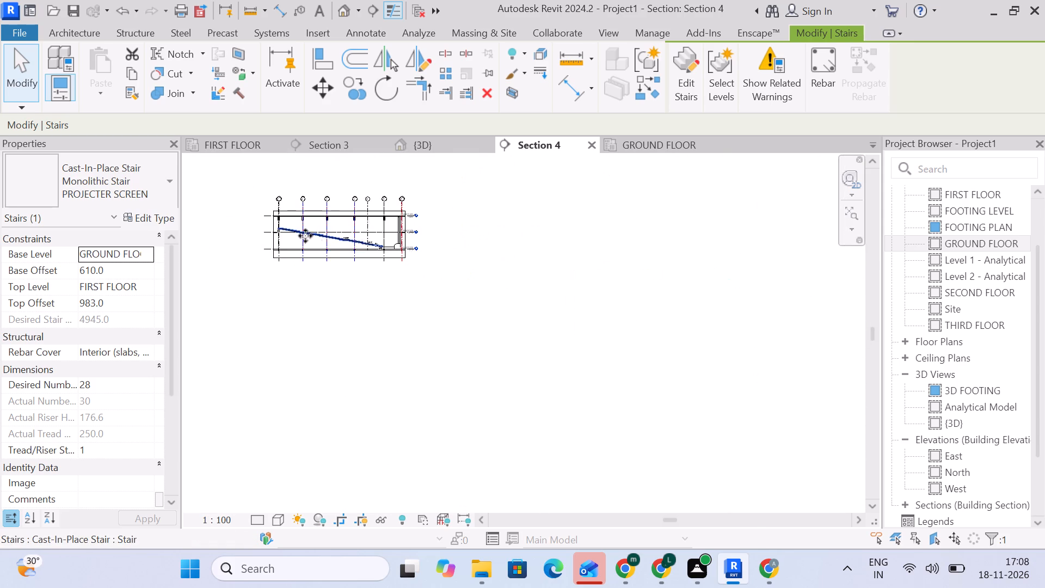
pyautogui.scroll(20, 280, 233)
pyautogui.scroll(10, 280, 233)
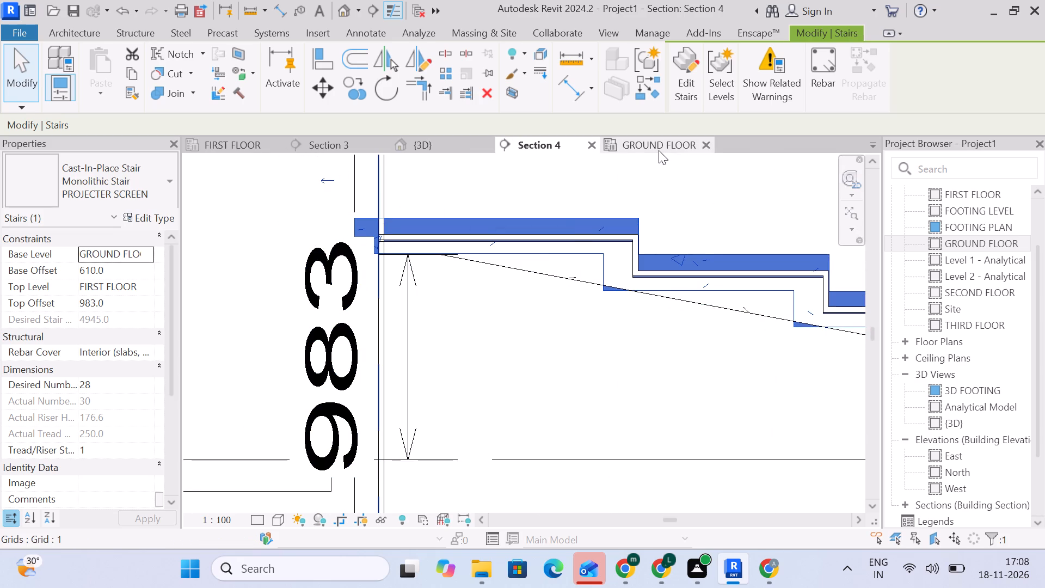
# Check the type and fit of the cast-in-place stair at the top landing in Section 3 for comparison.
pyautogui.click(336, 143)
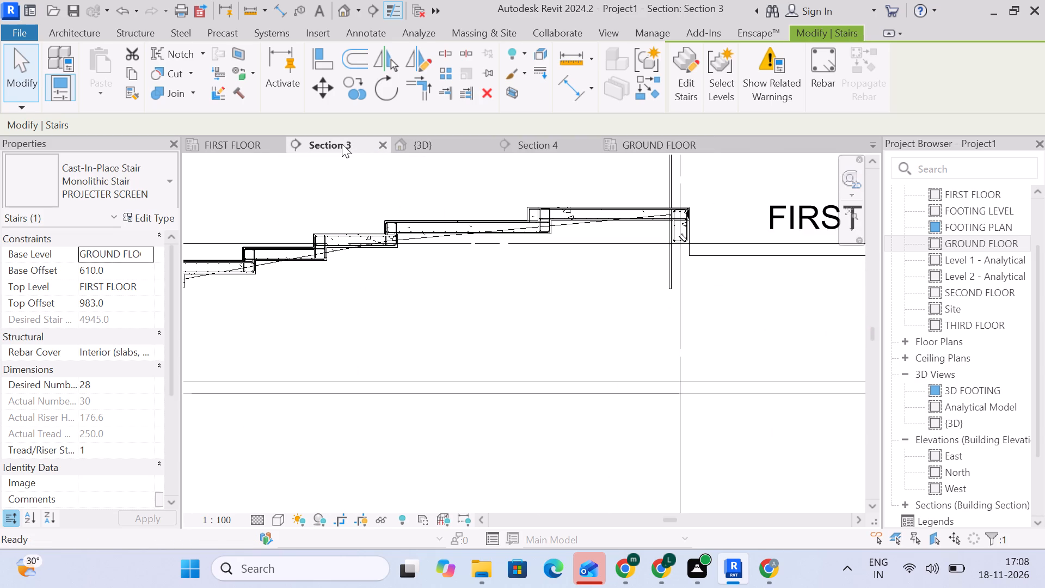
pyautogui.click(414, 318)
pyautogui.click(373, 255)
pyautogui.click(373, 249)
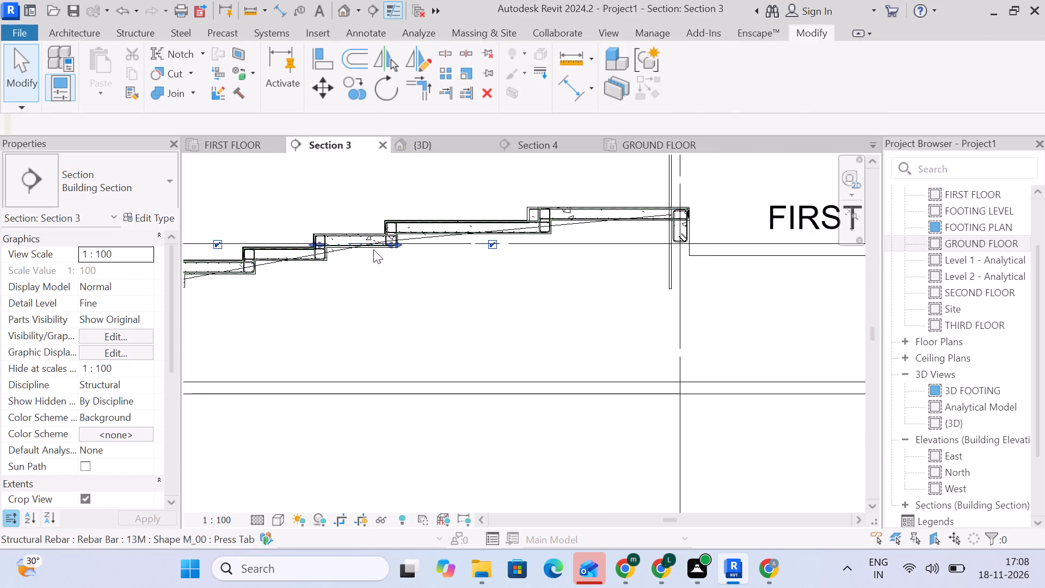
pyautogui.moveTo(543, 296); pyautogui.dragTo(551, 296)
pyautogui.scroll(4, 625, 199)
pyautogui.scroll(6, 720, 224)
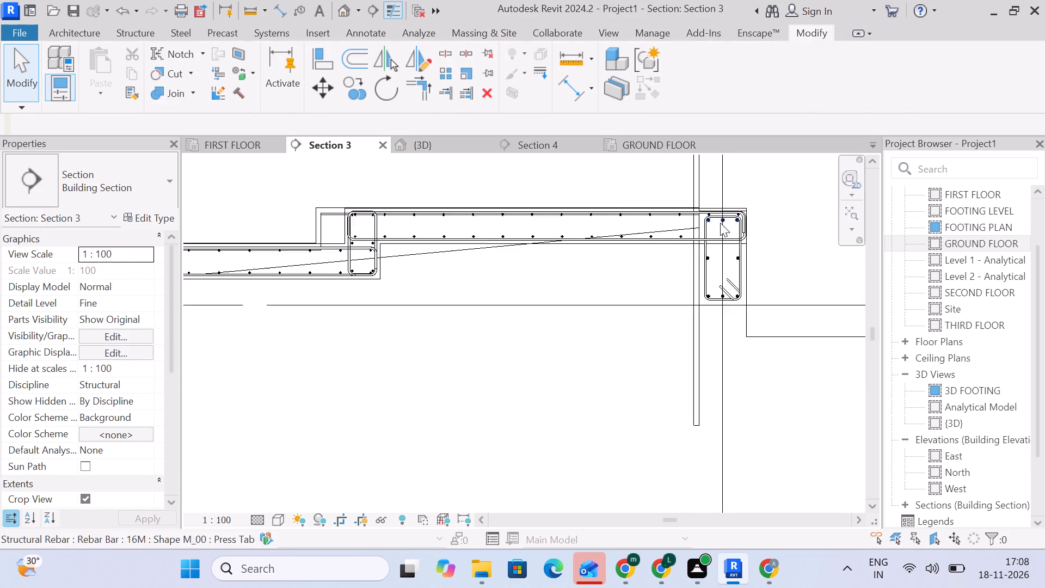
pyautogui.click(716, 235)
pyautogui.click(598, 225)
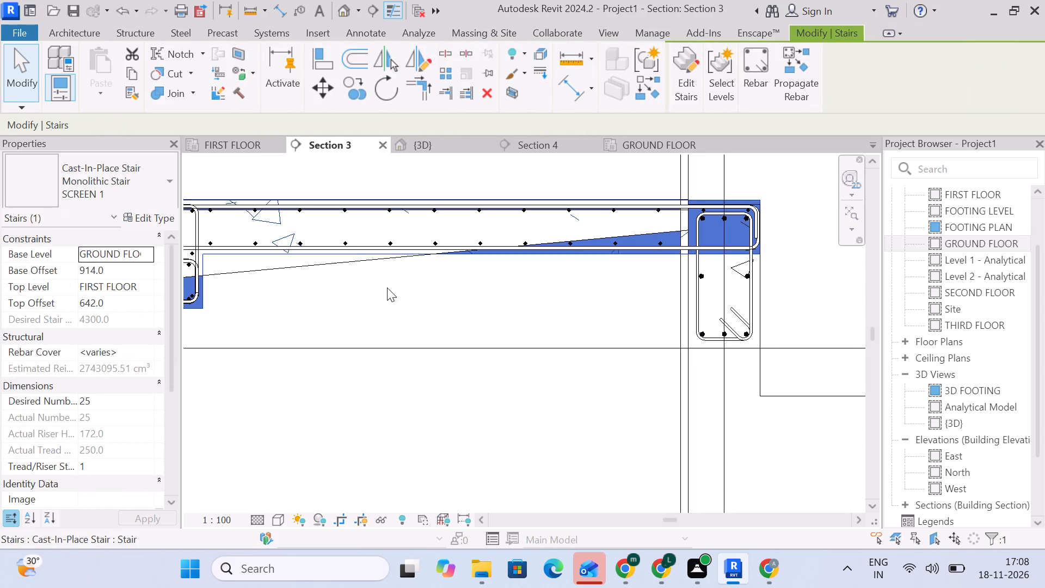
pyautogui.click(322, 320)
pyautogui.scroll(-7, 322, 320)
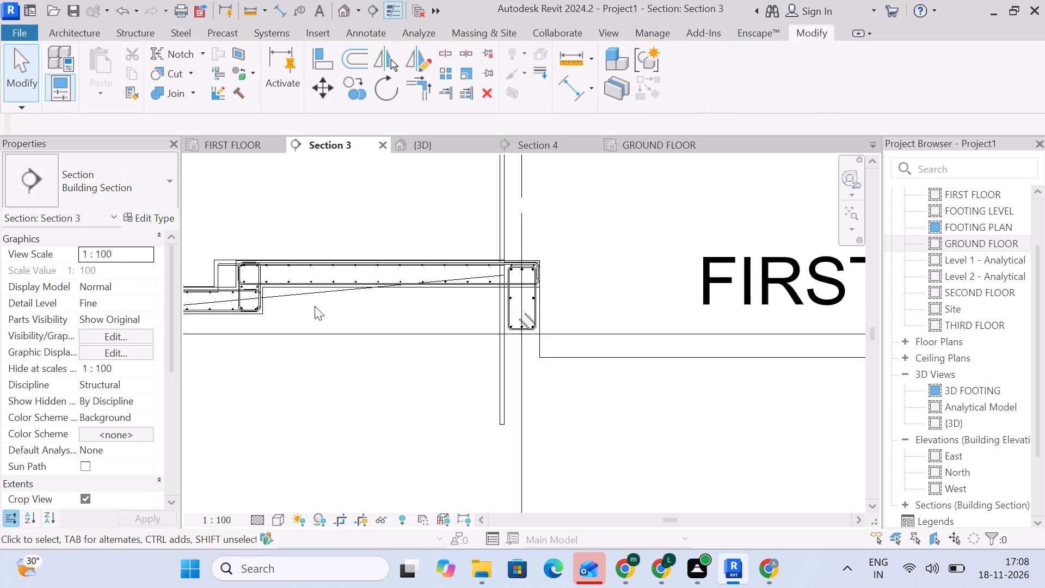
pyautogui.scroll(-7, 315, 306)
pyautogui.moveTo(315, 305); pyautogui.dragTo(571, 283, button='middle')
pyautogui.scroll(-10, 552, 270)
pyautogui.moveTo(479, 277); pyautogui.dragTo(577, 250, button='middle')
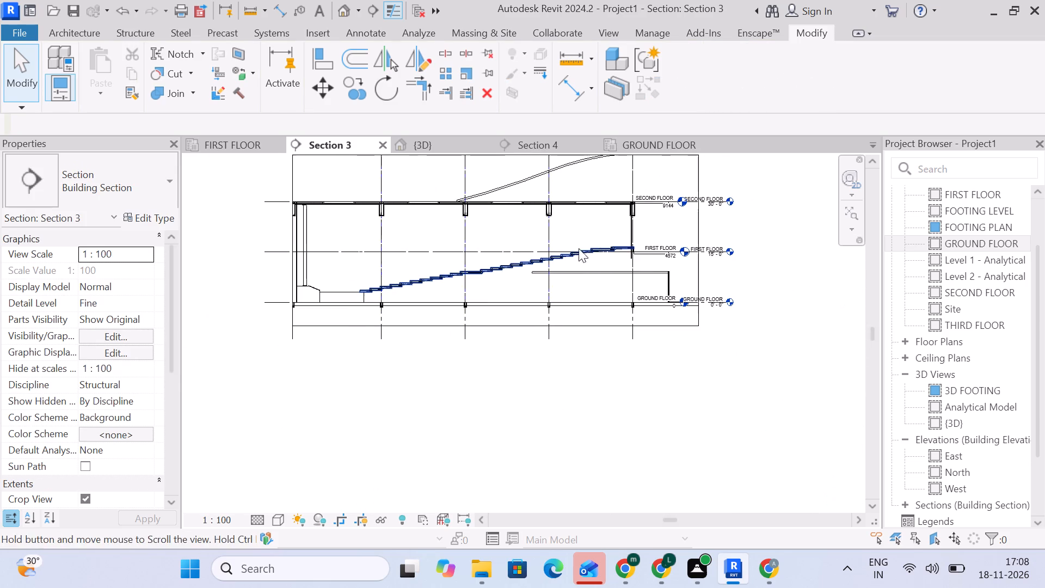
pyautogui.click(241, 154)
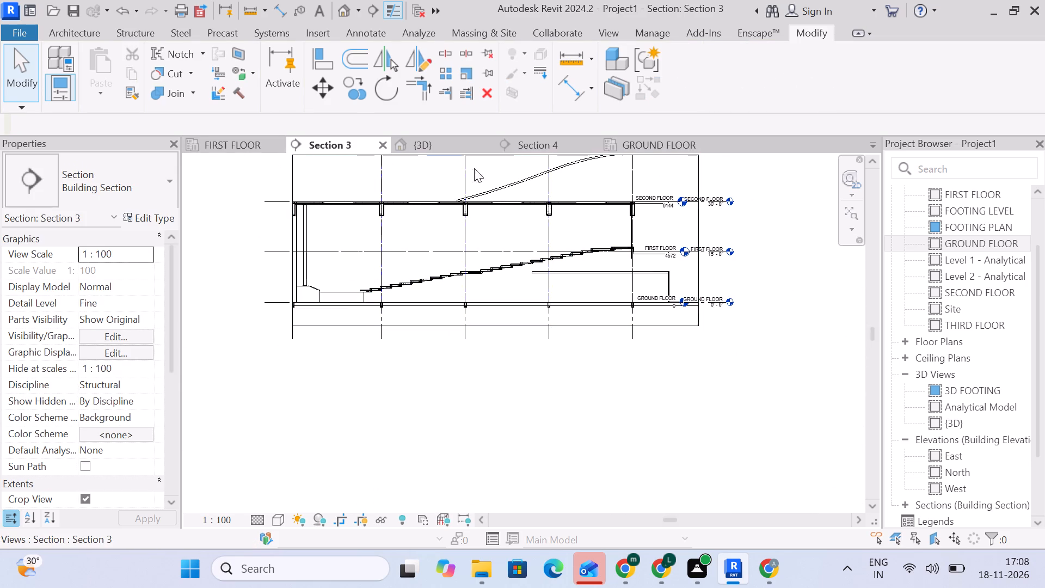
# Change the stair in Section 4 to the Cast-In-Place Stair type Monolithic Stair SCREEN 1.
pyautogui.click(519, 146)
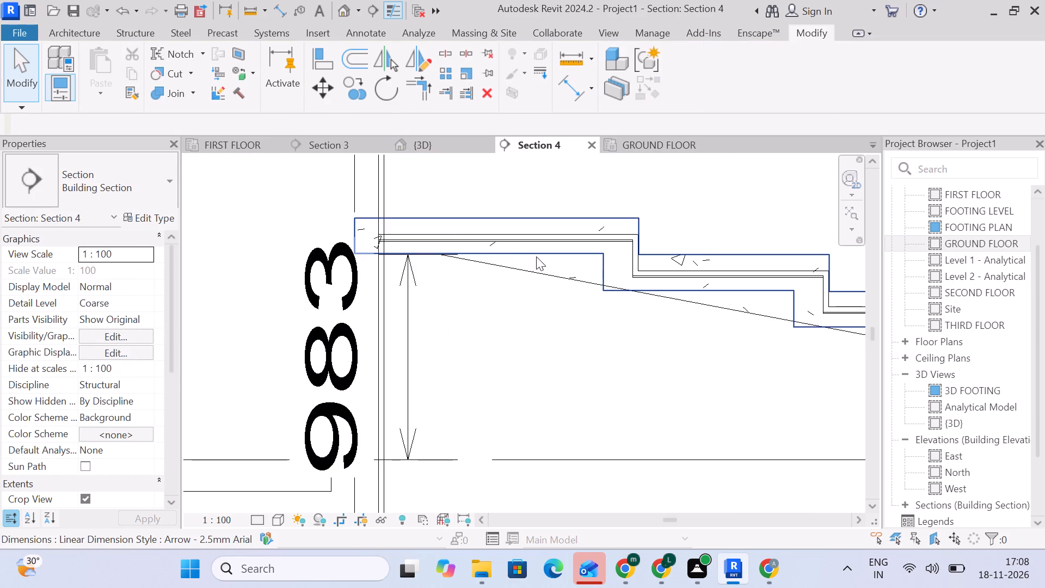
pyautogui.click(536, 256)
pyautogui.click(106, 193)
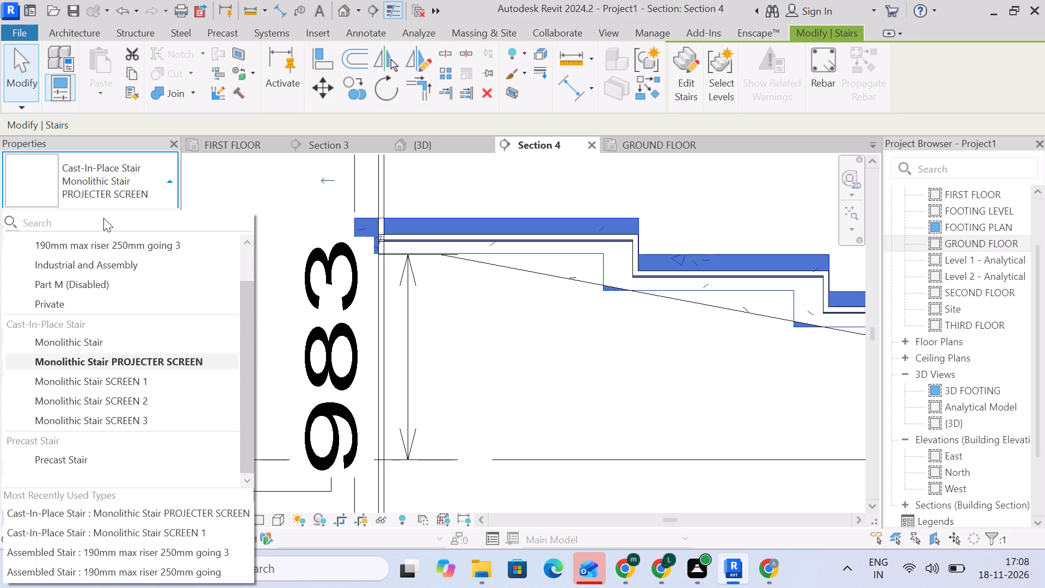
pyautogui.click(132, 379)
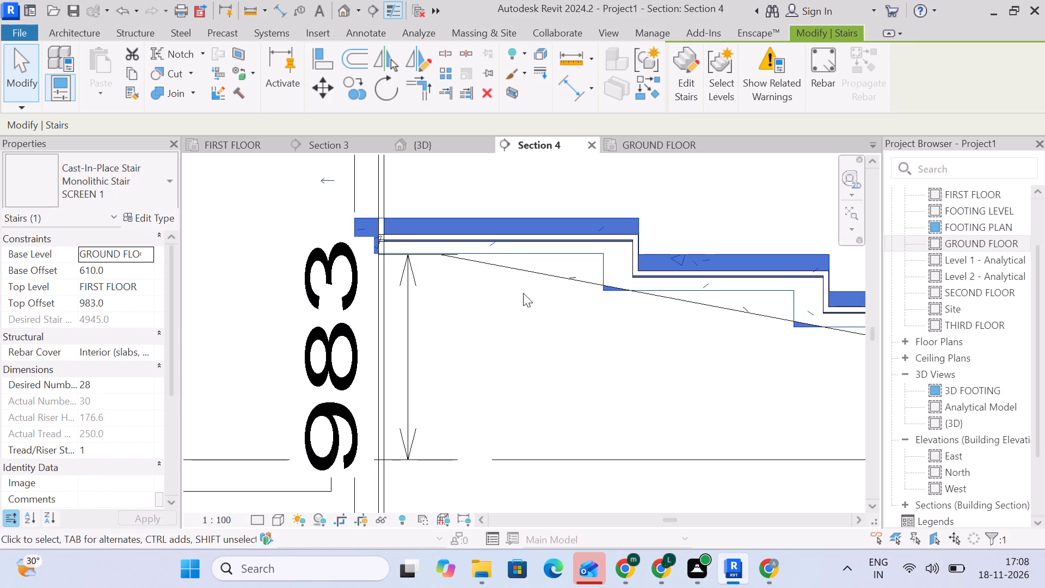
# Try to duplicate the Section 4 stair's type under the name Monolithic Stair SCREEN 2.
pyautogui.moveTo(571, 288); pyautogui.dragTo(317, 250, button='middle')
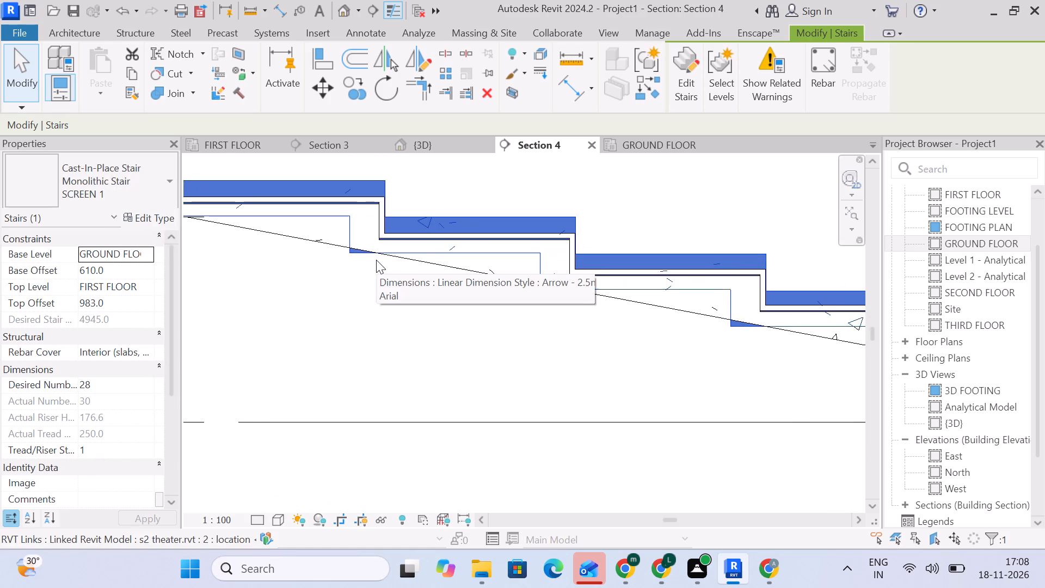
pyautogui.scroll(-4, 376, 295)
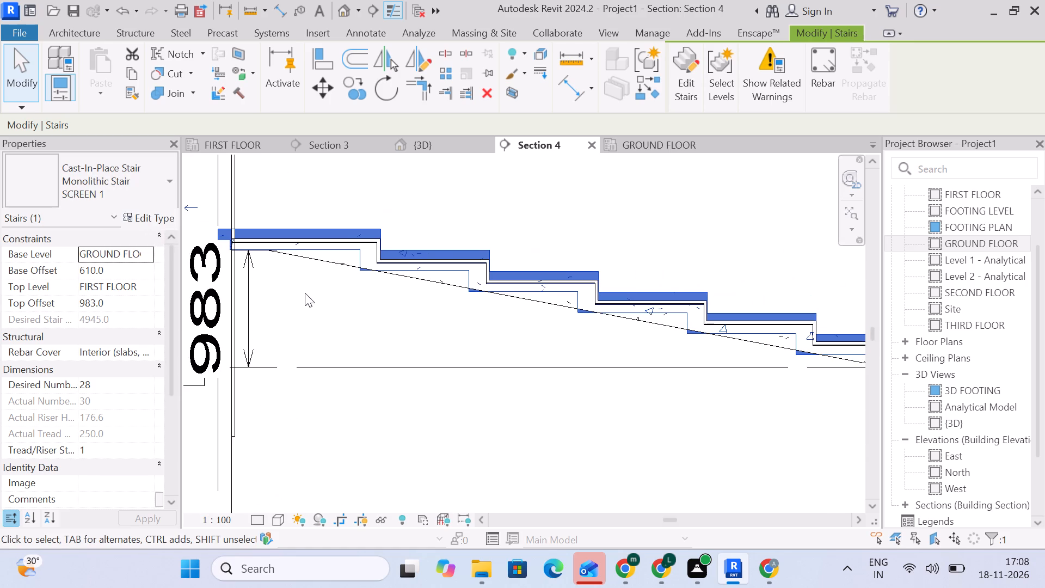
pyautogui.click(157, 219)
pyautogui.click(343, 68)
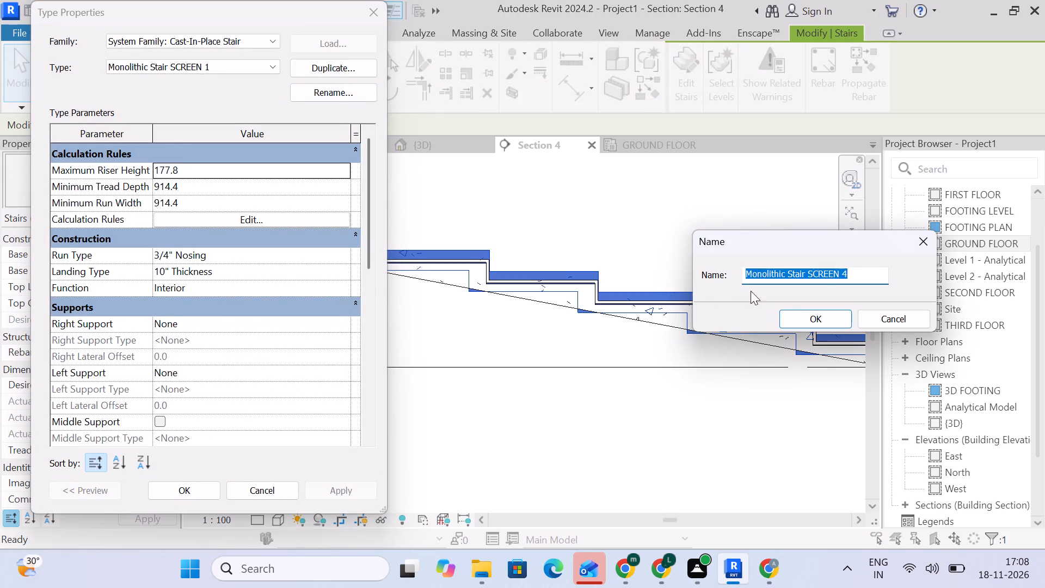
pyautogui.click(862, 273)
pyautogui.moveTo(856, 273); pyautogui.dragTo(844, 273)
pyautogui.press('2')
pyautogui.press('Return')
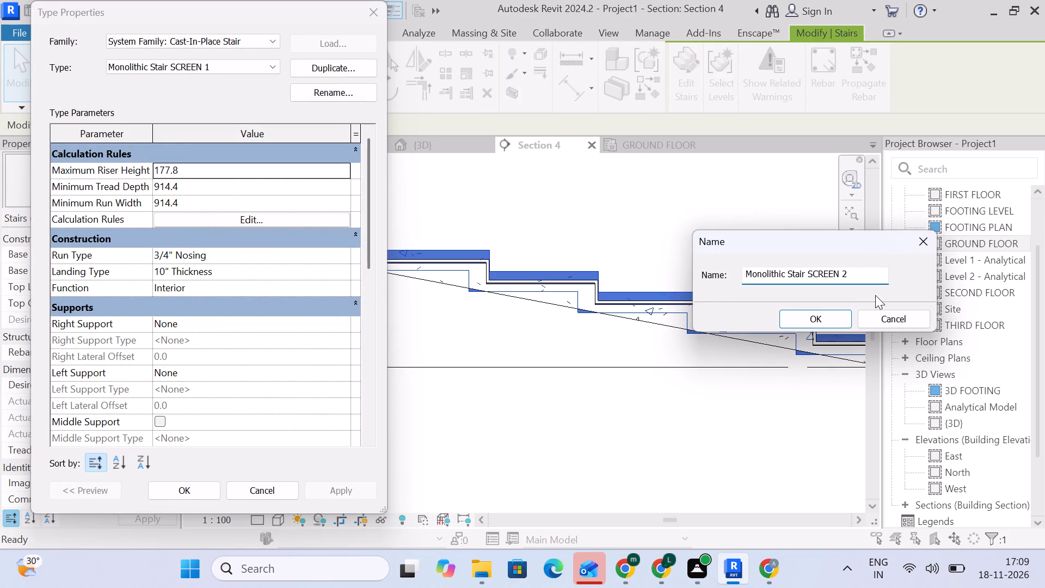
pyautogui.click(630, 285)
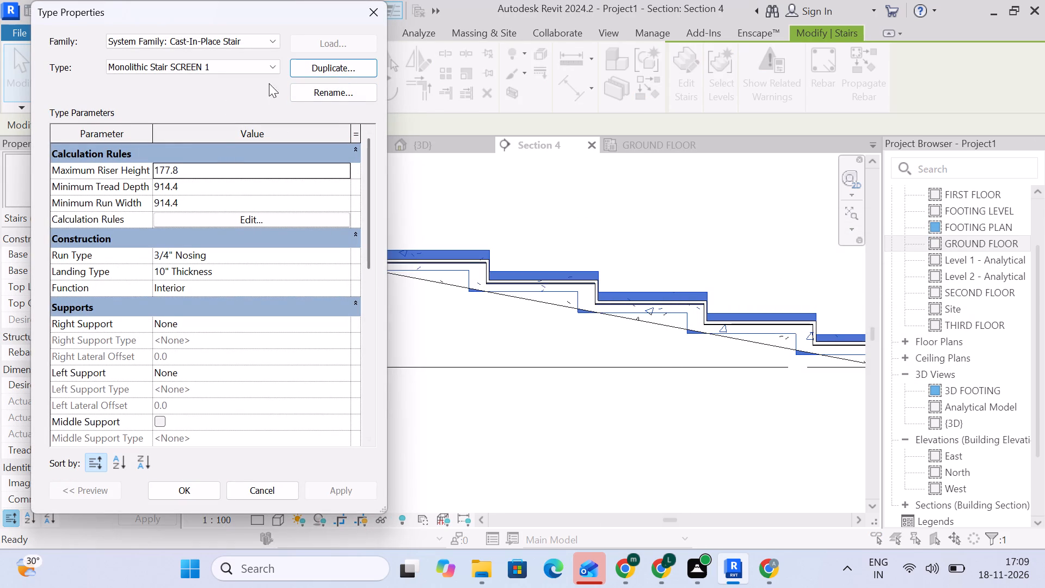
# Rename the Section 4 stair's type as Monolithic Stair SCREEN 2.1.
pyautogui.click(311, 94)
pyautogui.click(279, 262)
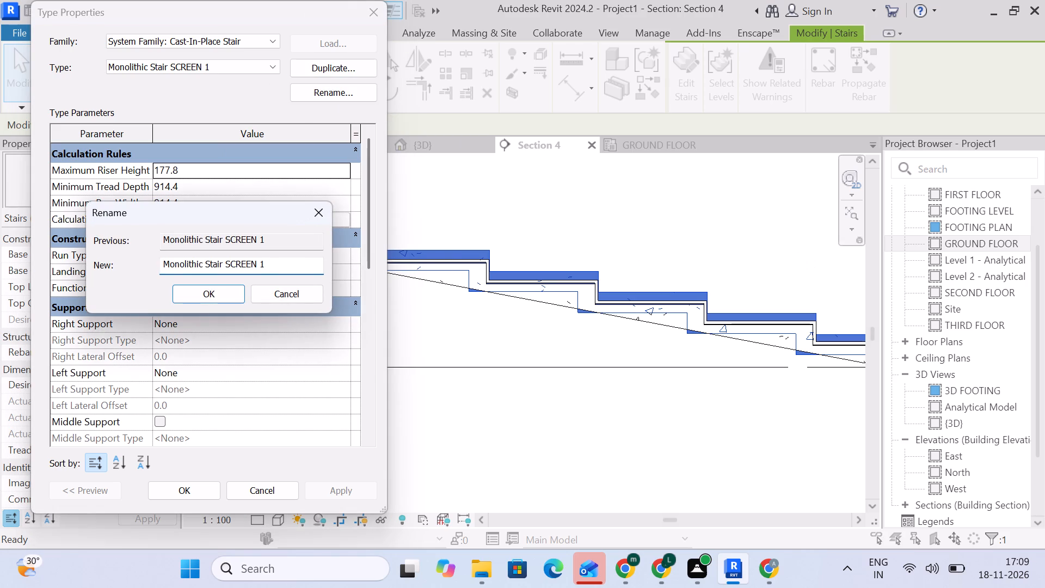
pyautogui.moveTo(279, 262); pyautogui.dragTo(259, 263)
pyautogui.press('2')
pyautogui.press('1')
pyautogui.press('BackSpace')
pyautogui.press(',')
pyautogui.press('BackSpace')
pyautogui.press('.')
pyautogui.press('1')
pyautogui.click(226, 293)
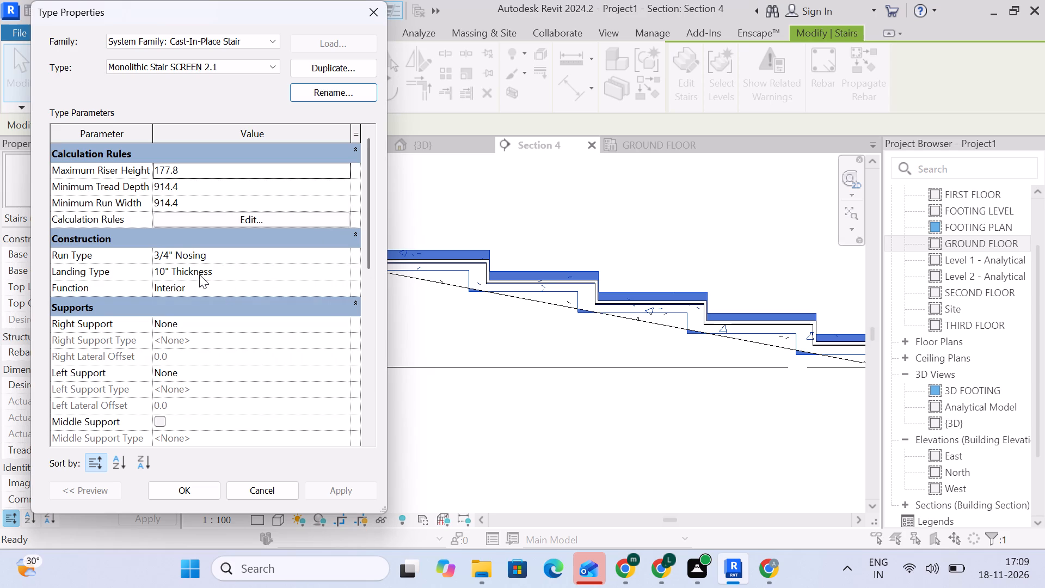
# Check the type properties of the stair's 3/4" Nosing run type, including underside surface and structural depth.
pyautogui.click(343, 259)
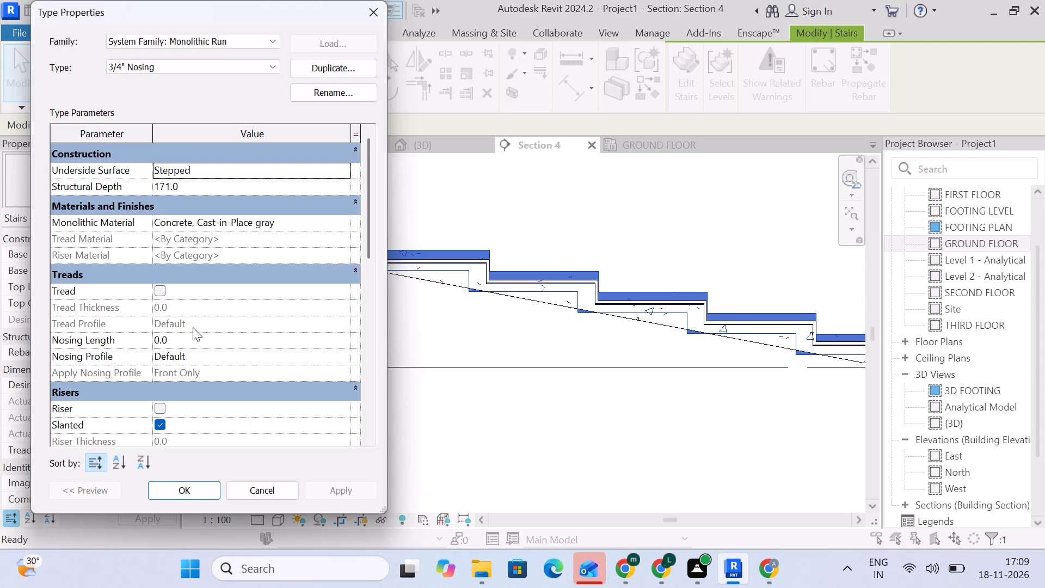
pyautogui.scroll(-2, 193, 327)
pyautogui.click(183, 495)
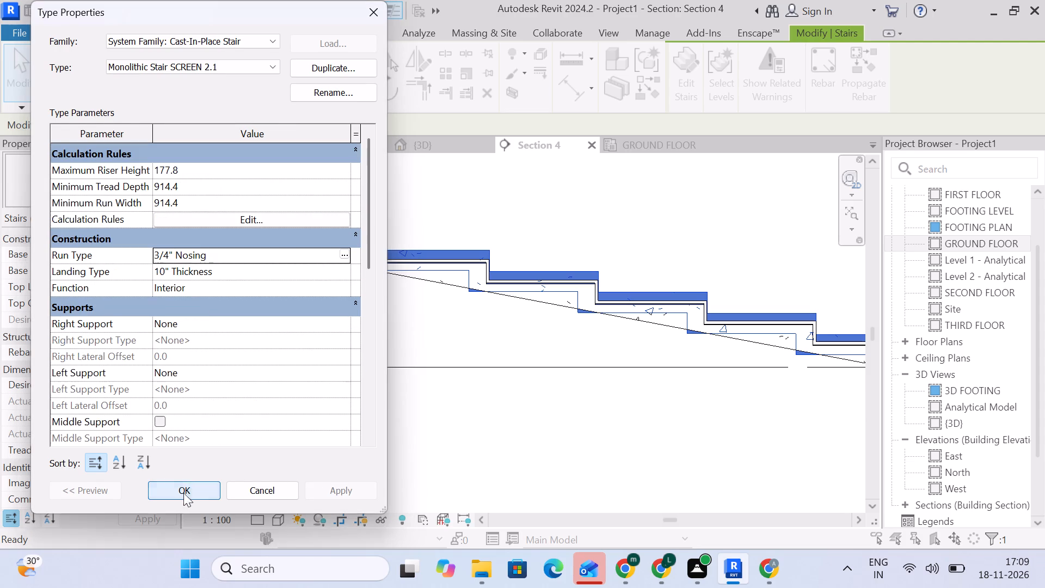
pyautogui.scroll(4, 179, 236)
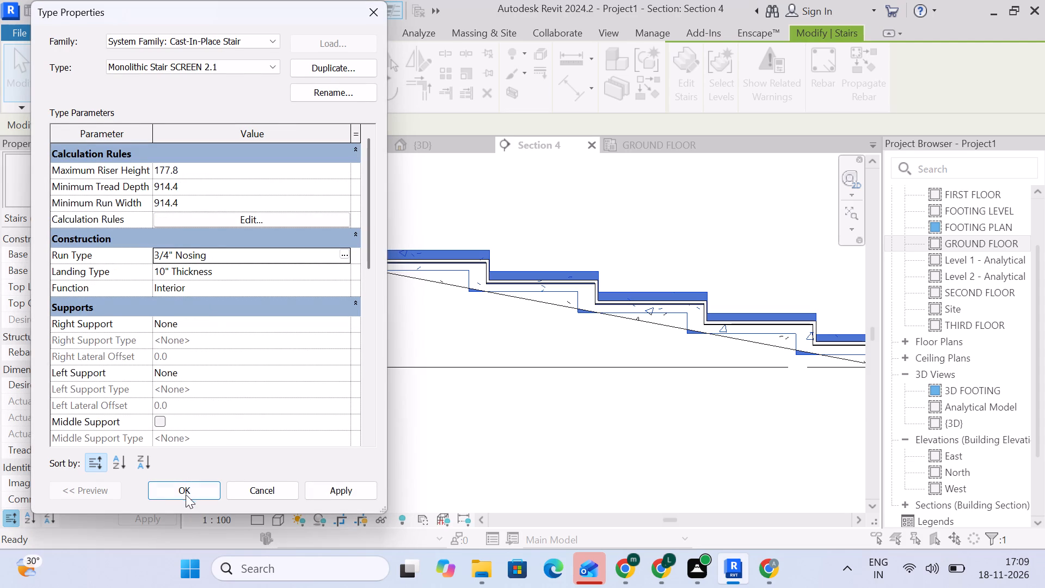
# Compare the Section 4 stair's profile with the linked theater's stepped slab along its length, at both the upper and lower ends.
pyautogui.click(187, 492)
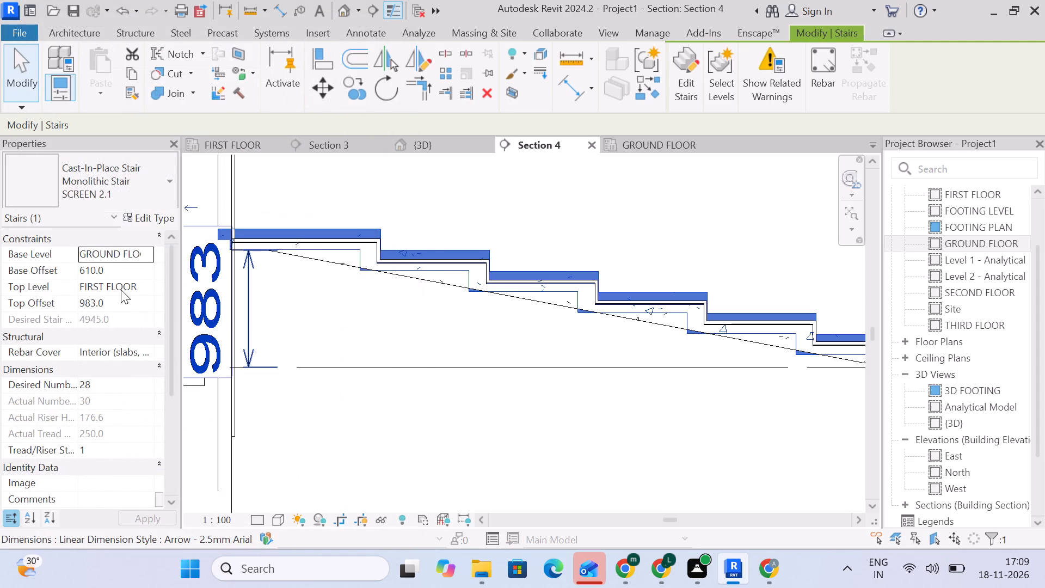
pyautogui.scroll(-3, 267, 328)
pyautogui.moveTo(268, 328); pyautogui.dragTo(278, 327, button='middle')
pyautogui.scroll(5, 254, 264)
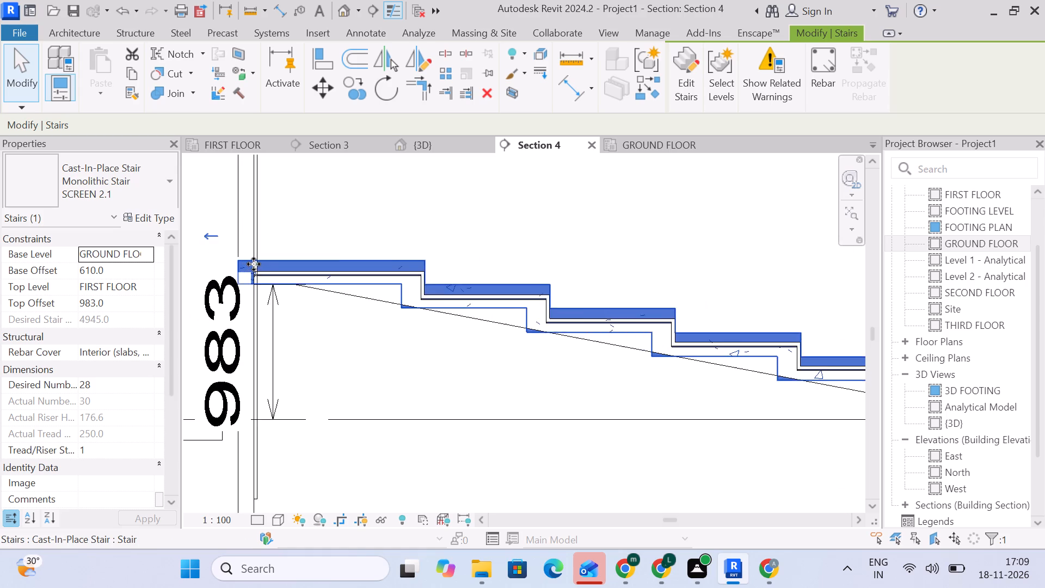
pyautogui.scroll(7, 267, 290)
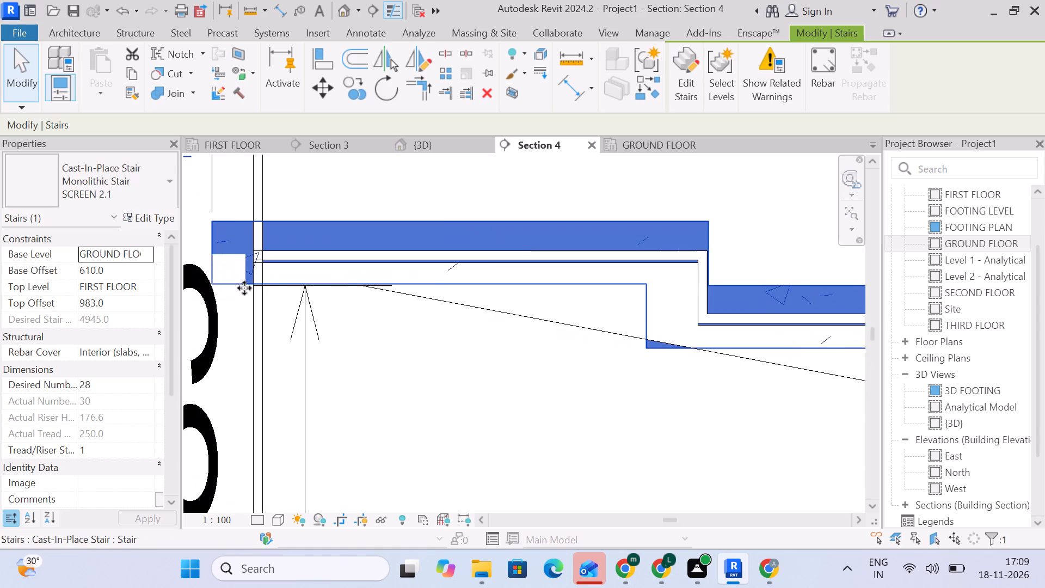
pyautogui.scroll(-6, 266, 293)
pyautogui.scroll(-5, 568, 375)
pyautogui.moveTo(574, 379); pyautogui.dragTo(282, 281, button='middle')
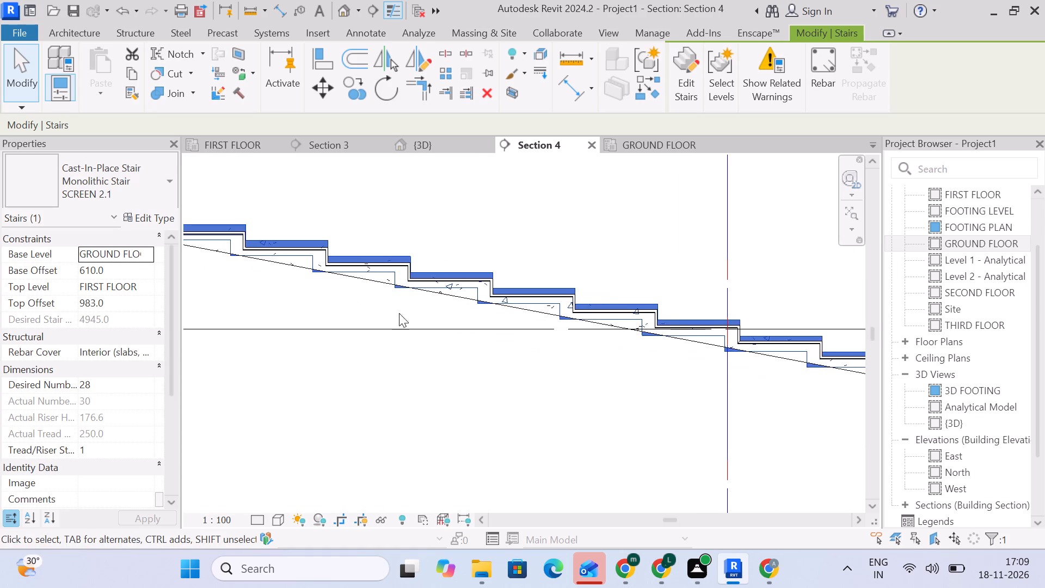
pyautogui.scroll(-5, 414, 314)
pyautogui.moveTo(631, 364); pyautogui.dragTo(342, 270, button='middle')
pyautogui.moveTo(769, 327); pyautogui.dragTo(504, 295, button='middle')
pyautogui.moveTo(788, 335); pyautogui.dragTo(453, 273, button='middle')
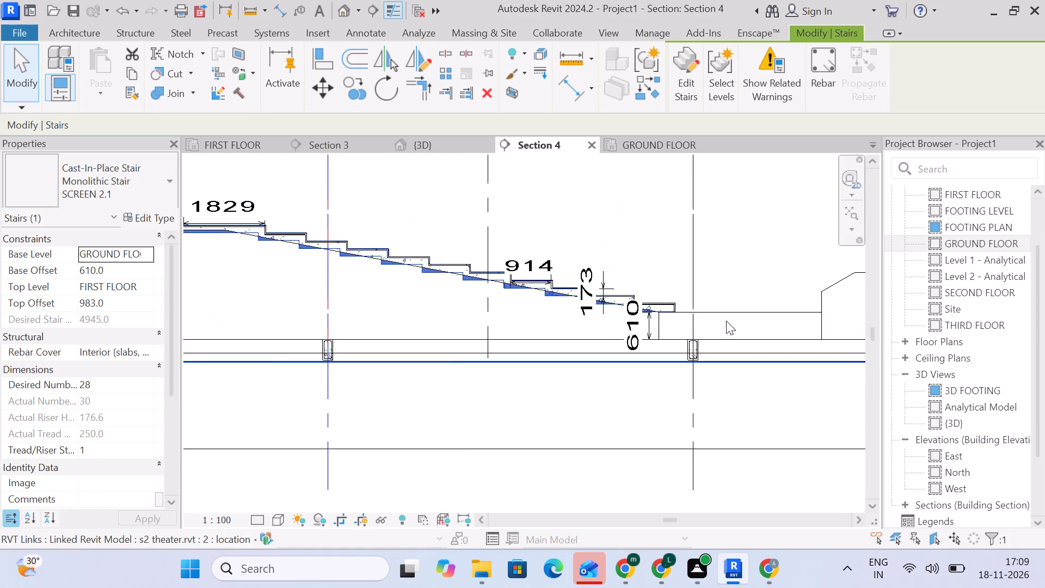
pyautogui.scroll(16, 726, 321)
pyautogui.scroll(5, 612, 293)
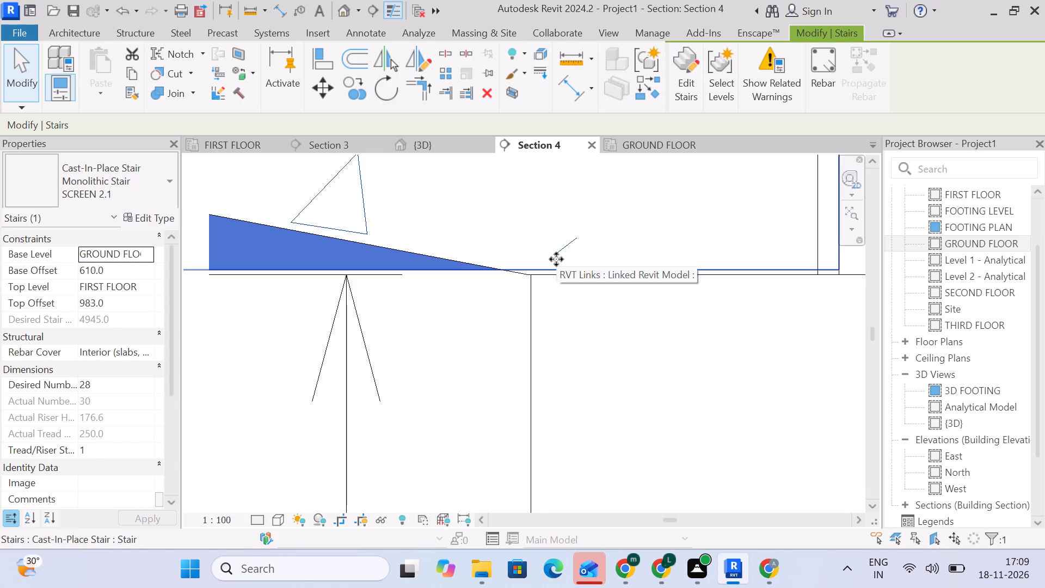
pyautogui.click(472, 319)
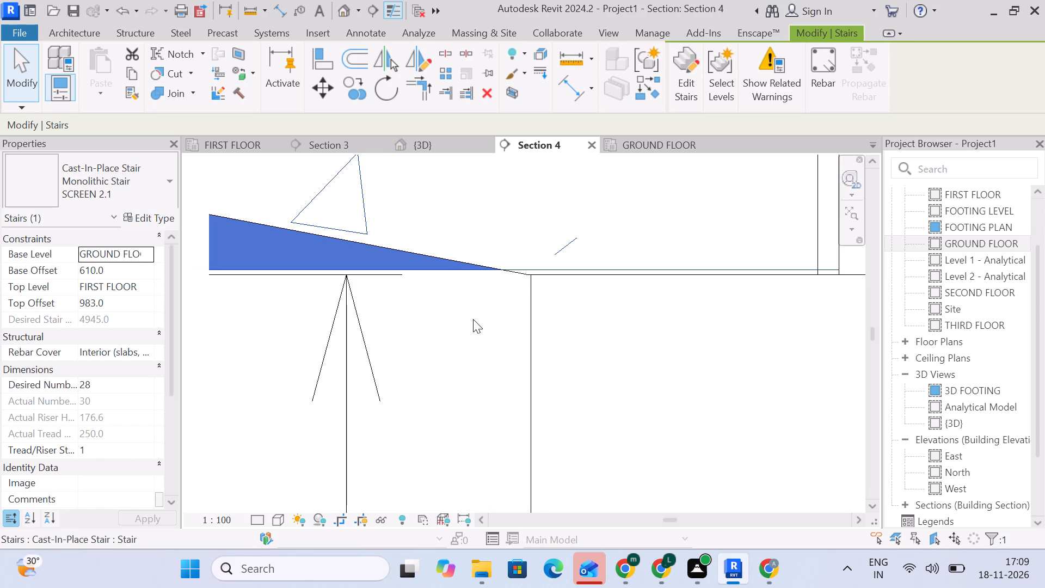
pyautogui.click(530, 236)
pyautogui.scroll(-10, 423, 298)
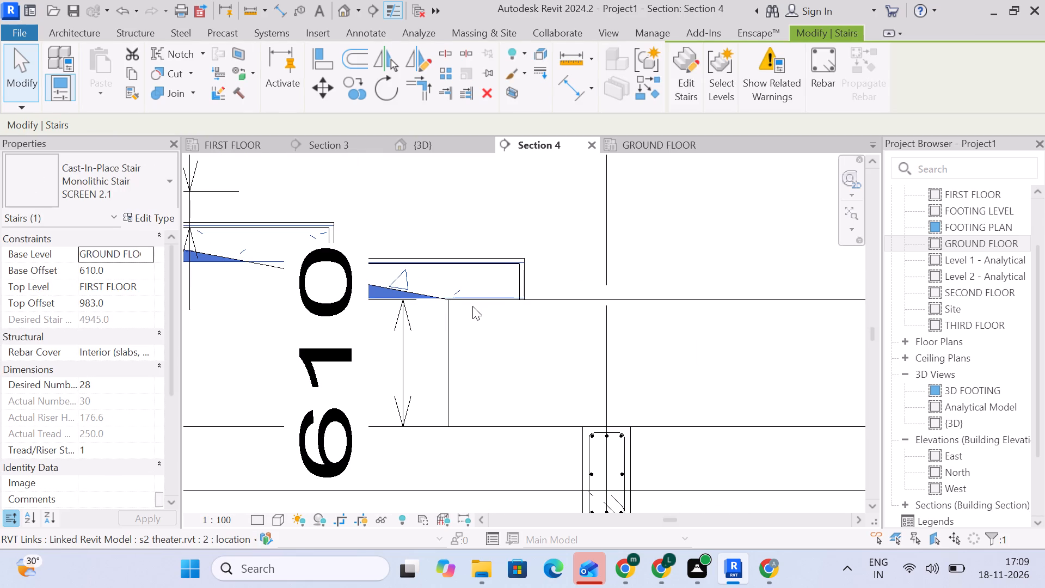
pyautogui.scroll(-18, 498, 303)
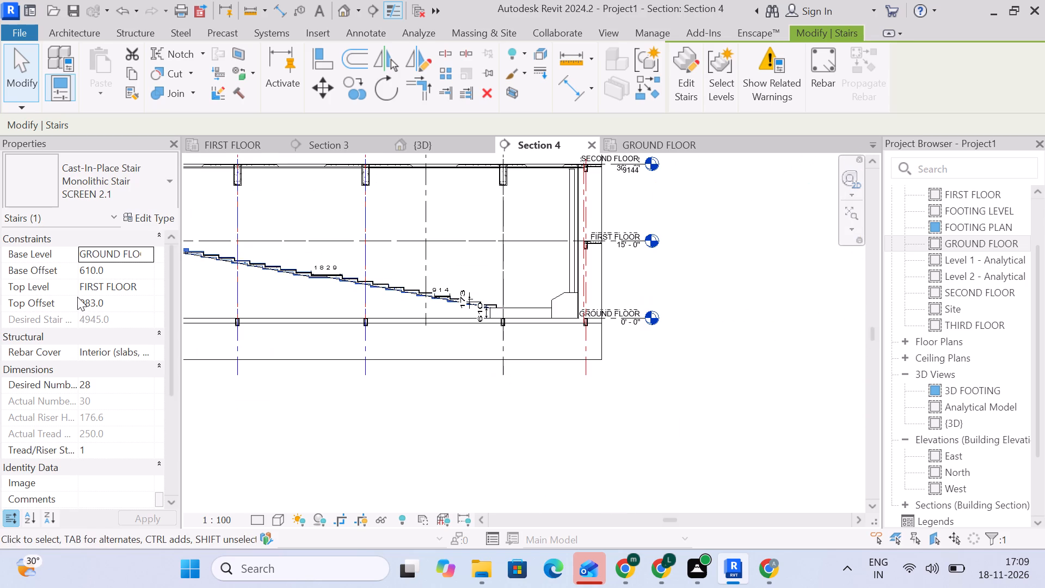
pyautogui.moveTo(293, 324); pyautogui.dragTo(533, 447, button='middle')
pyautogui.scroll(5, 269, 350)
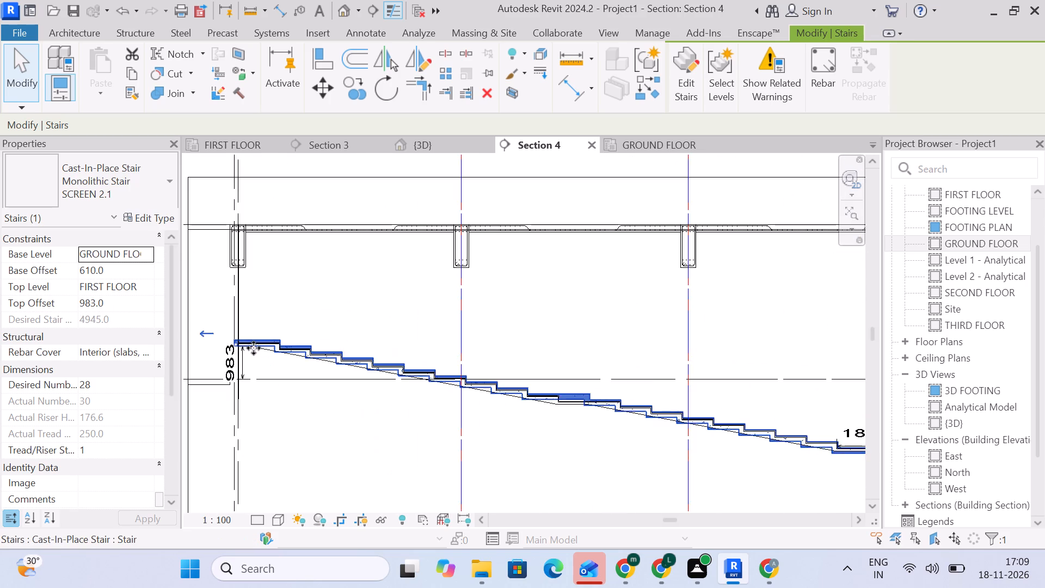
pyautogui.scroll(5, 250, 346)
pyautogui.moveTo(265, 356); pyautogui.dragTo(376, 286, button='middle')
pyautogui.scroll(4, 340, 279)
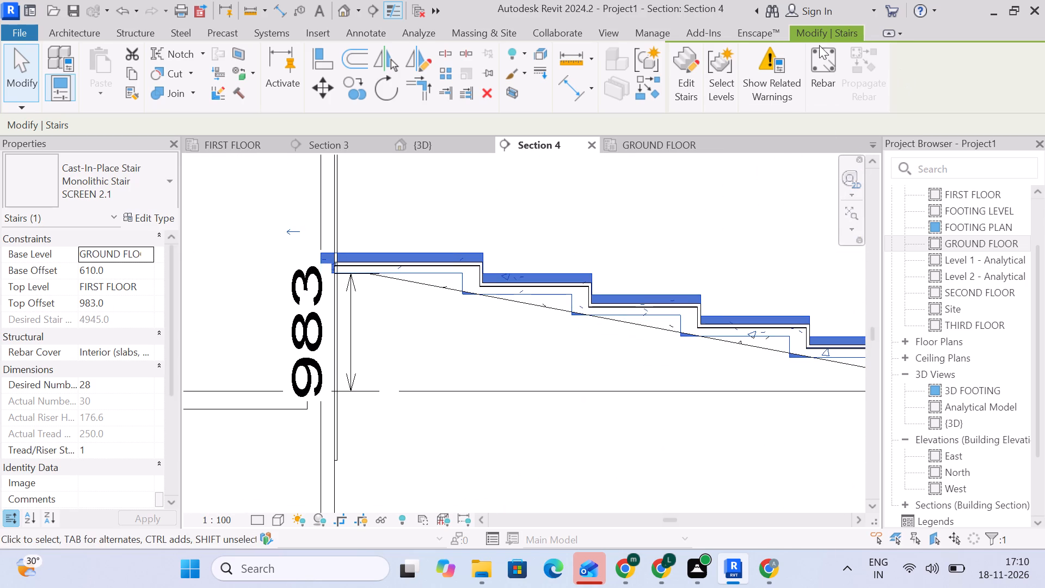
# Reload the linked Revit model s2 theater.rvt.
pyautogui.click(733, 206)
pyautogui.scroll(-4, 733, 213)
pyautogui.moveTo(733, 226); pyautogui.dragTo(551, 231, button='middle')
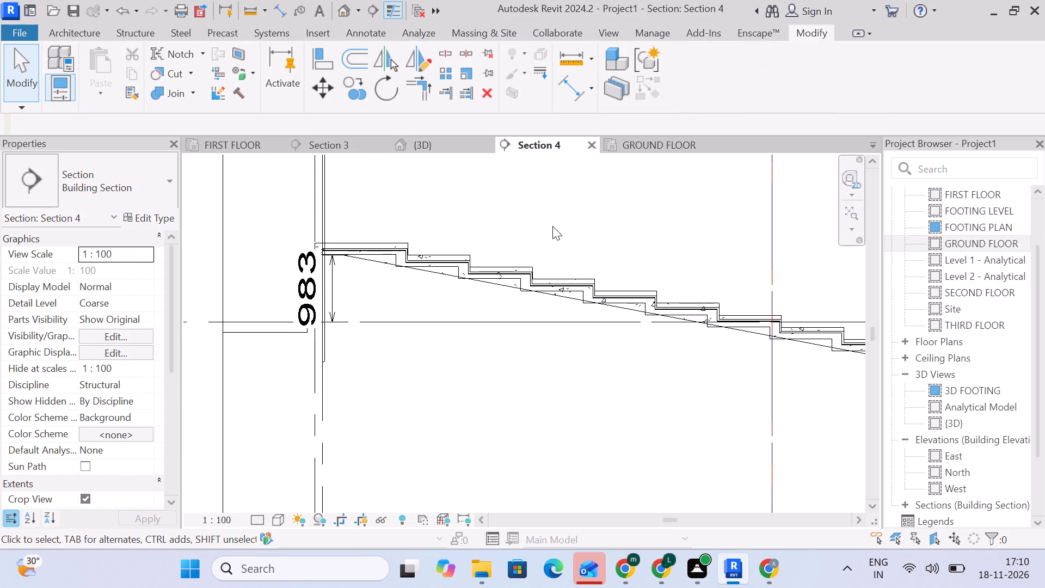
pyautogui.click(651, 31)
pyautogui.click(706, 83)
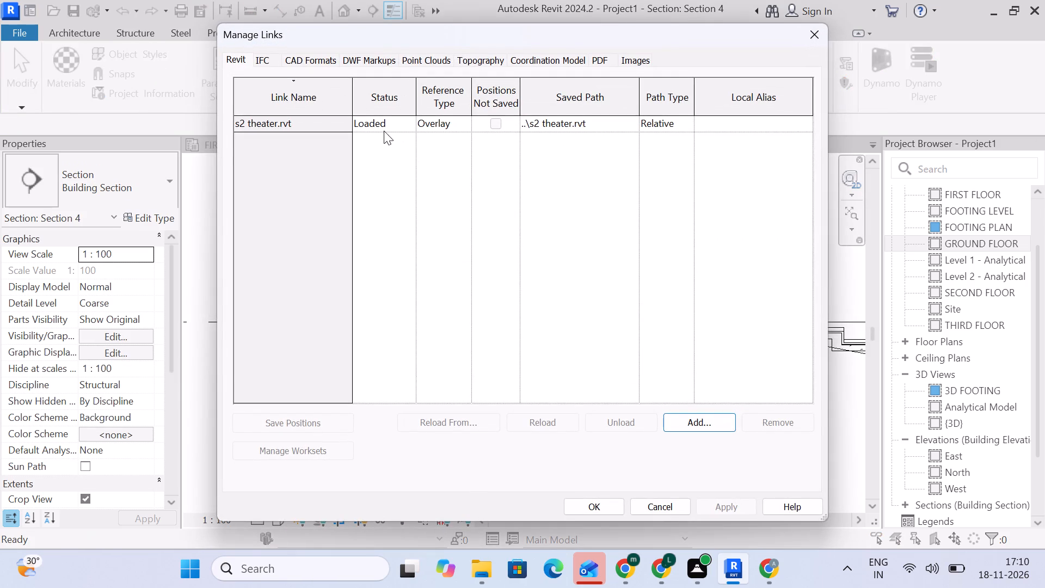
pyautogui.click(321, 125)
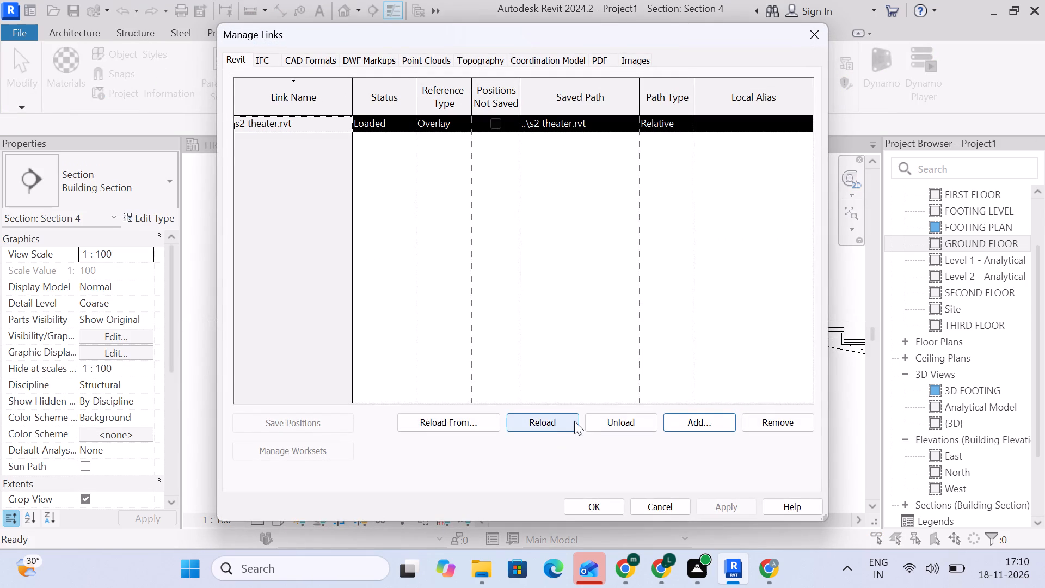
pyautogui.click(563, 420)
pyautogui.click(607, 509)
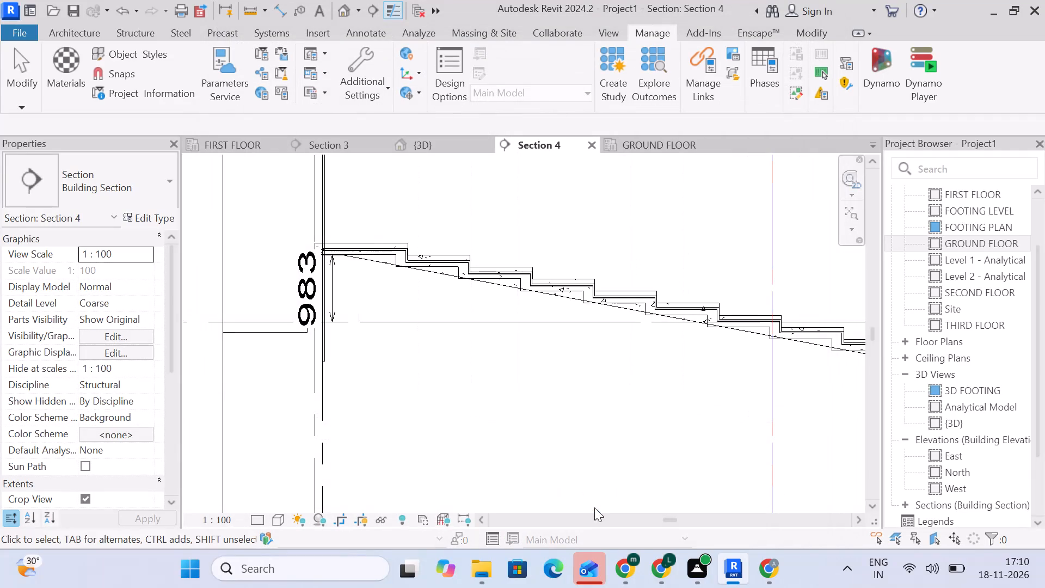
# Examine how the stair's upper end lines up with the linked theater slab's underside in Section 4.
pyautogui.scroll(5, 305, 261)
pyautogui.click(457, 273)
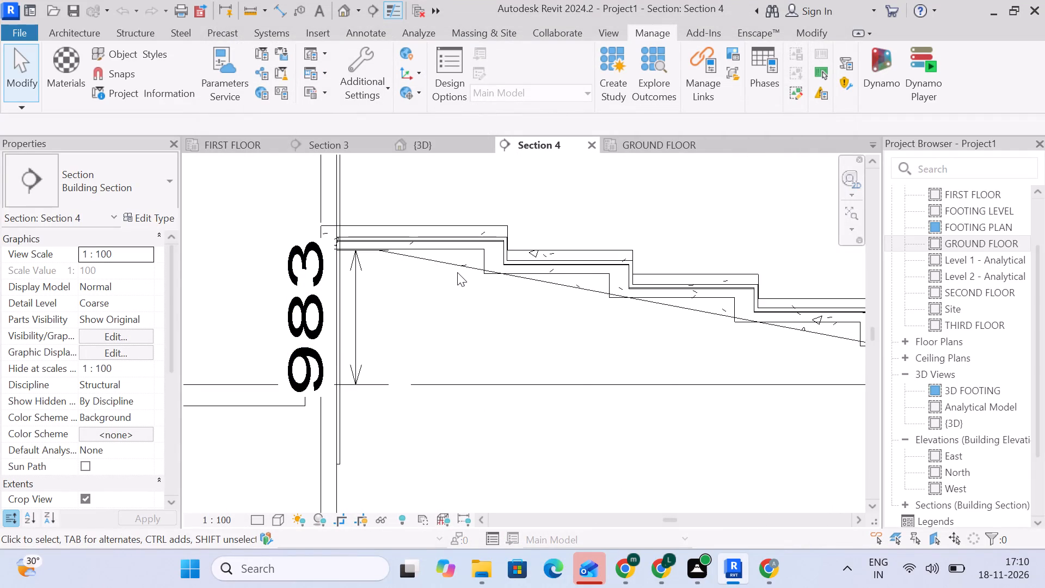
pyautogui.click(460, 267)
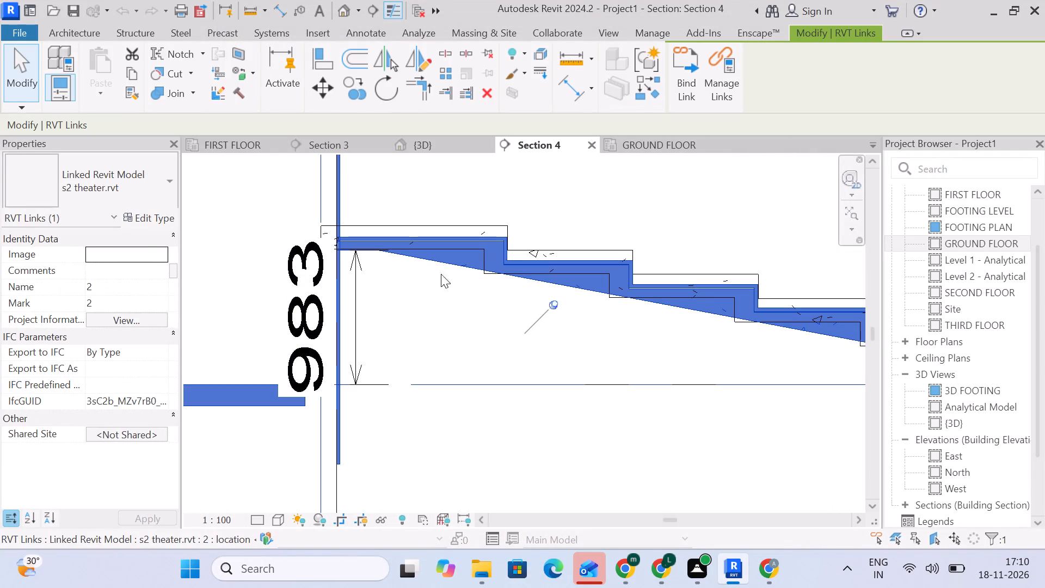
pyautogui.scroll(5, 433, 271)
pyautogui.scroll(9, 250, 219)
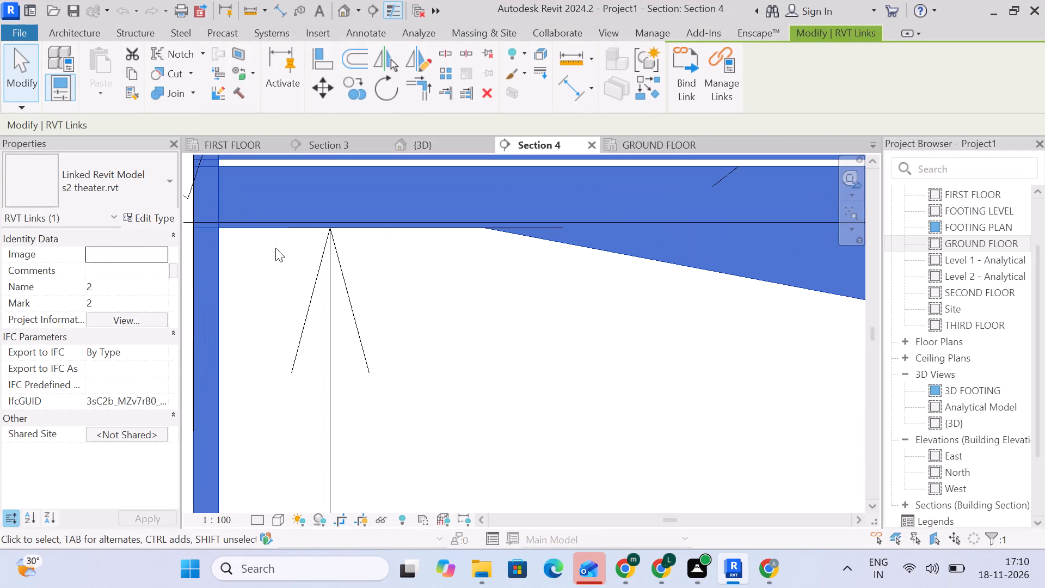
pyautogui.scroll(-5, 283, 247)
pyautogui.moveTo(288, 247); pyautogui.dragTo(422, 221, button='middle')
pyautogui.scroll(-4, 415, 218)
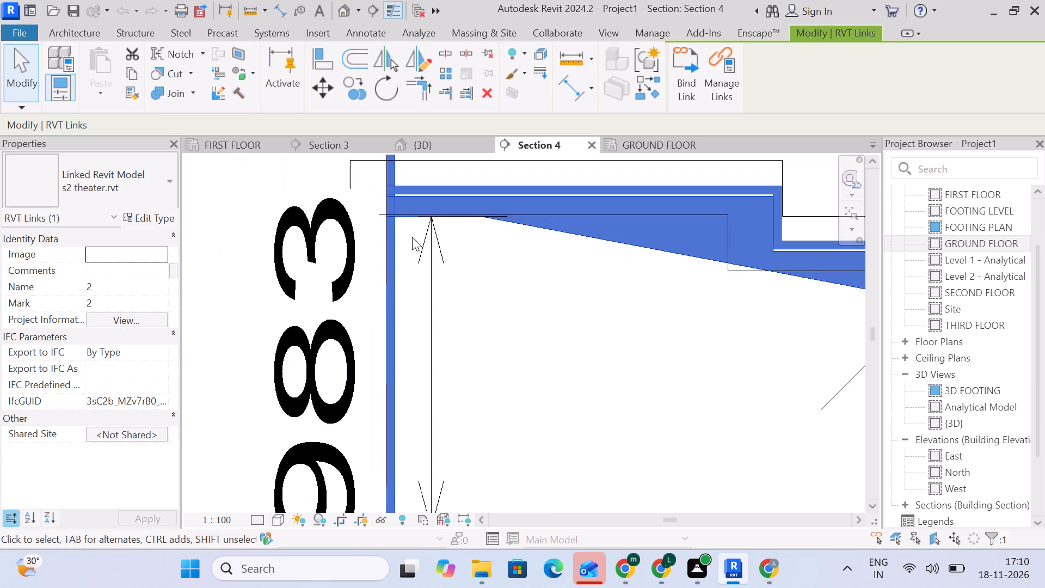
pyautogui.scroll(13, 433, 223)
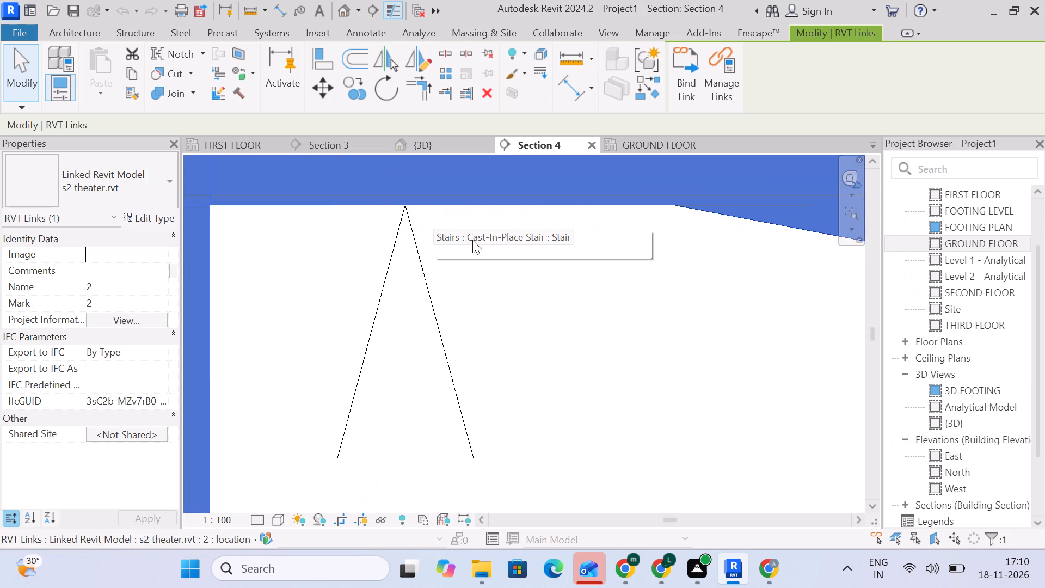
pyautogui.moveTo(472, 240); pyautogui.dragTo(573, 265, button='middle')
pyautogui.click(226, 197)
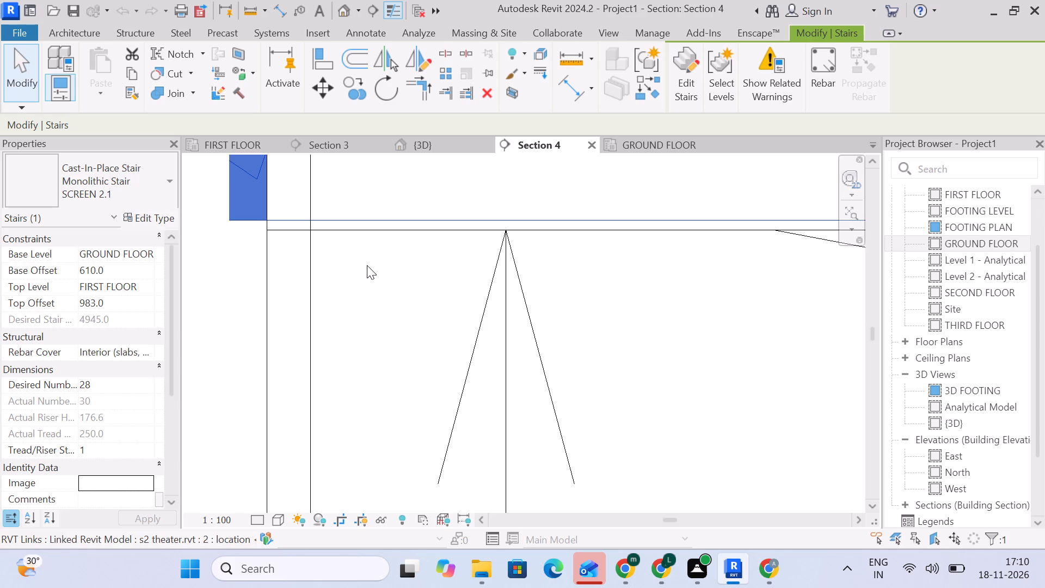
pyautogui.click(239, 268)
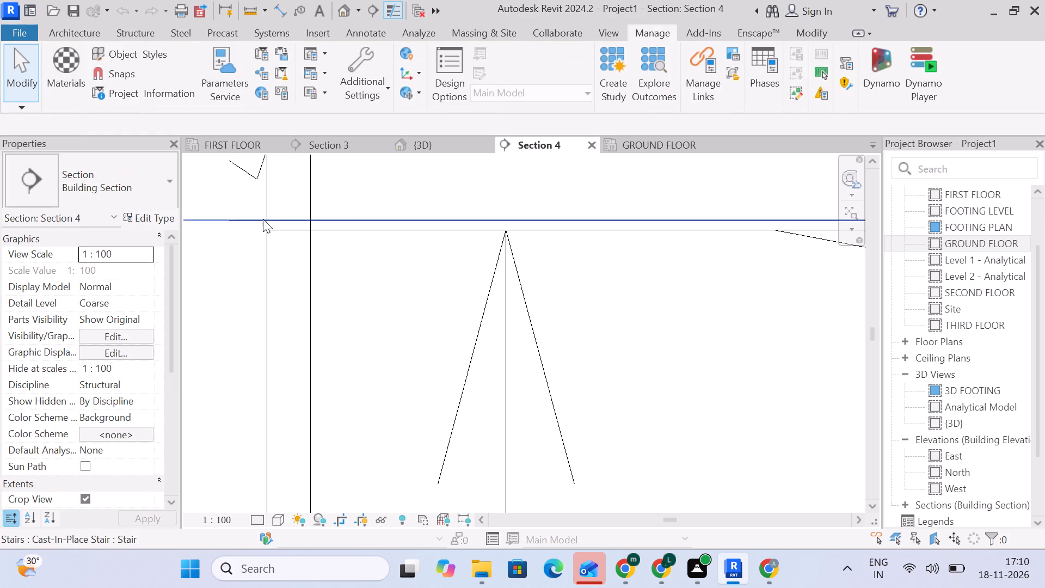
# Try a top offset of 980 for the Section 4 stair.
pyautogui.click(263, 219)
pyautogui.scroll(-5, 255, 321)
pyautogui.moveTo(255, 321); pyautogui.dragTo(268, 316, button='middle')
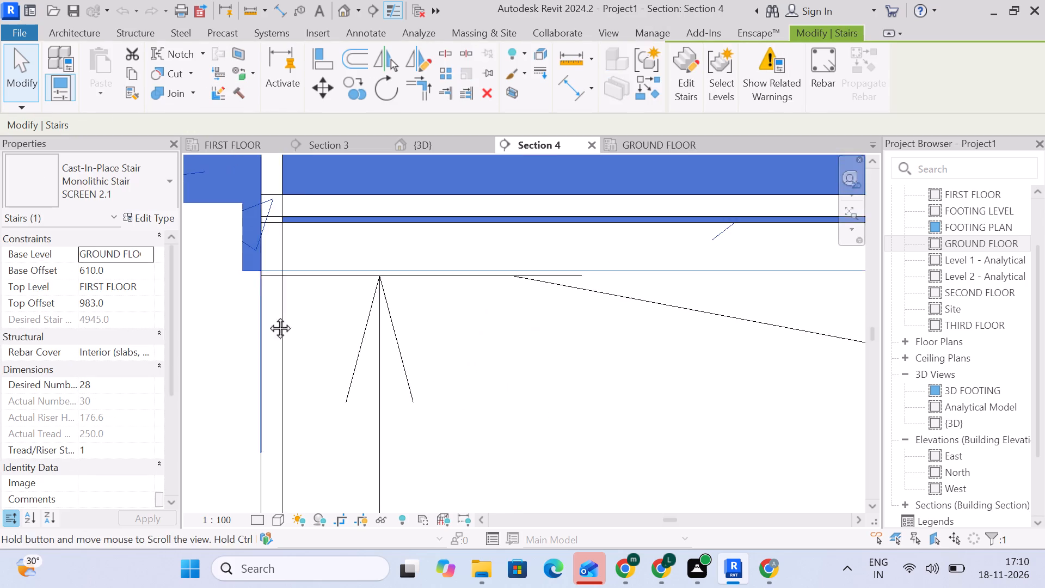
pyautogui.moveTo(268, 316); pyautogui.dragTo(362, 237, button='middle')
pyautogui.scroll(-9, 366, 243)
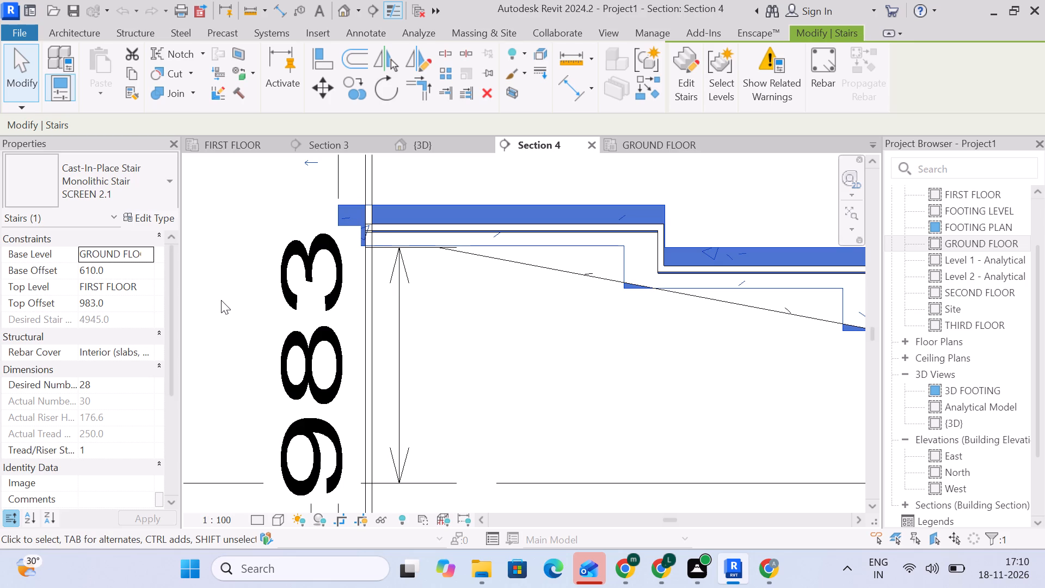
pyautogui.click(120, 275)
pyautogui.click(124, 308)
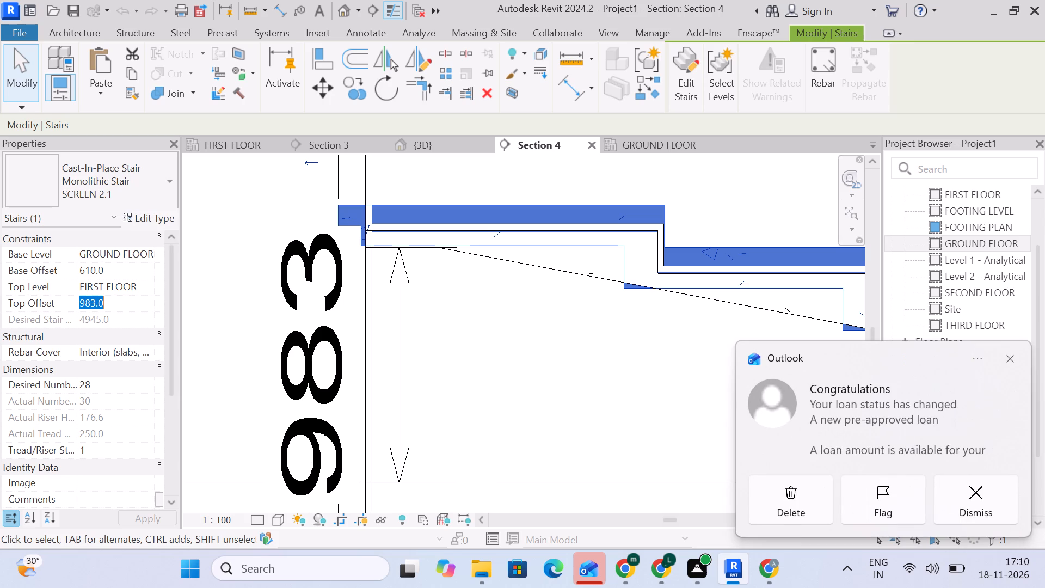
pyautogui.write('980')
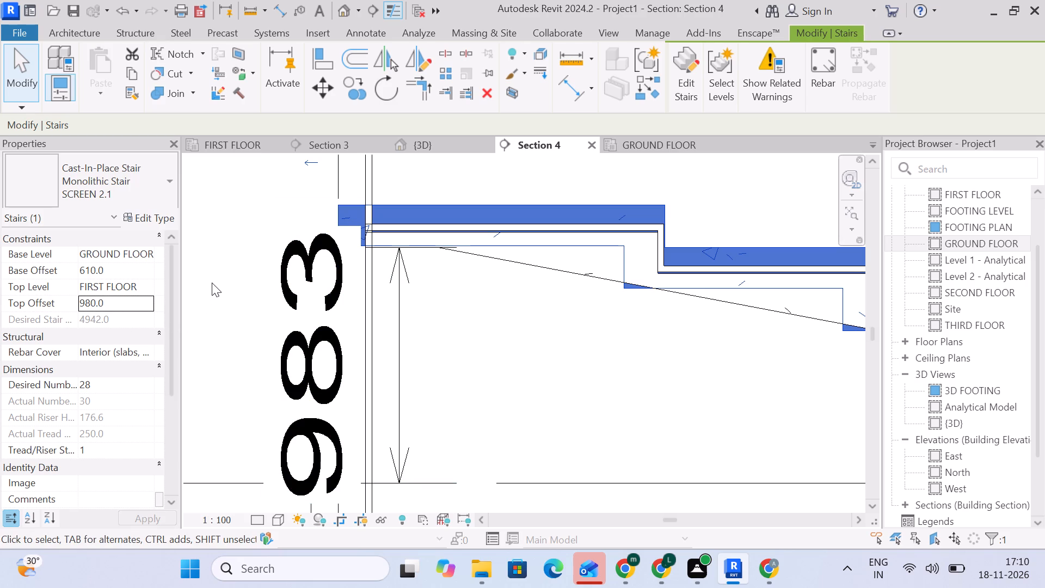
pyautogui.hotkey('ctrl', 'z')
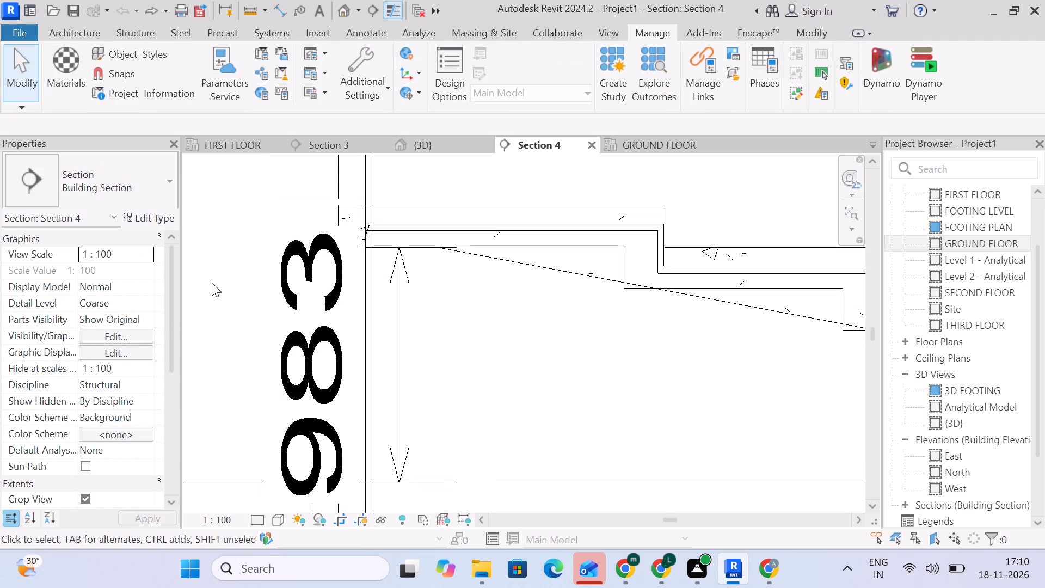
# Place an aligned dimension from the linked slab's uppermost step surface to the FIRST FLOOR level line in Section 4.
pyautogui.click(407, 206)
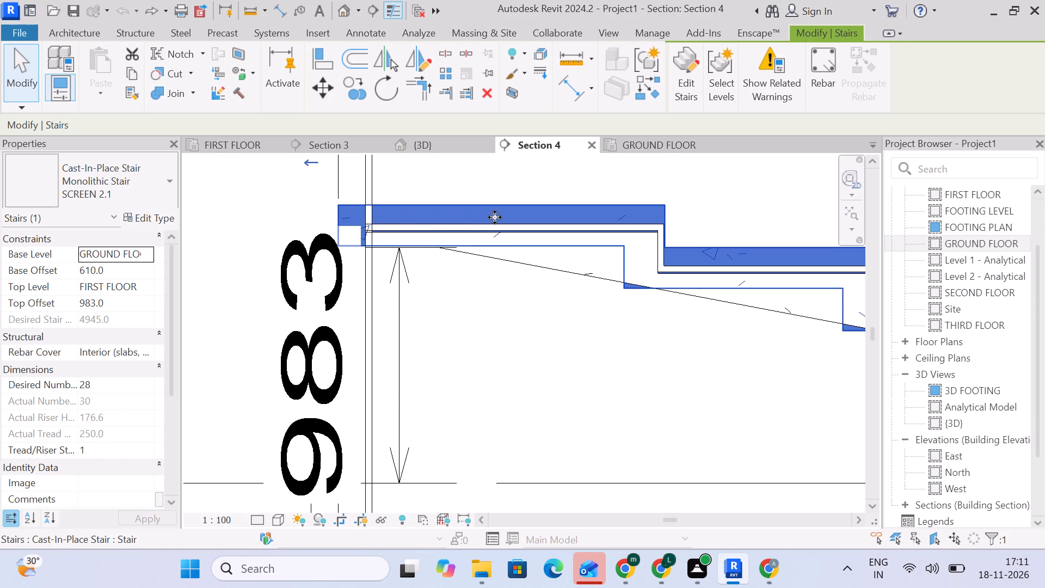
pyautogui.click(574, 87)
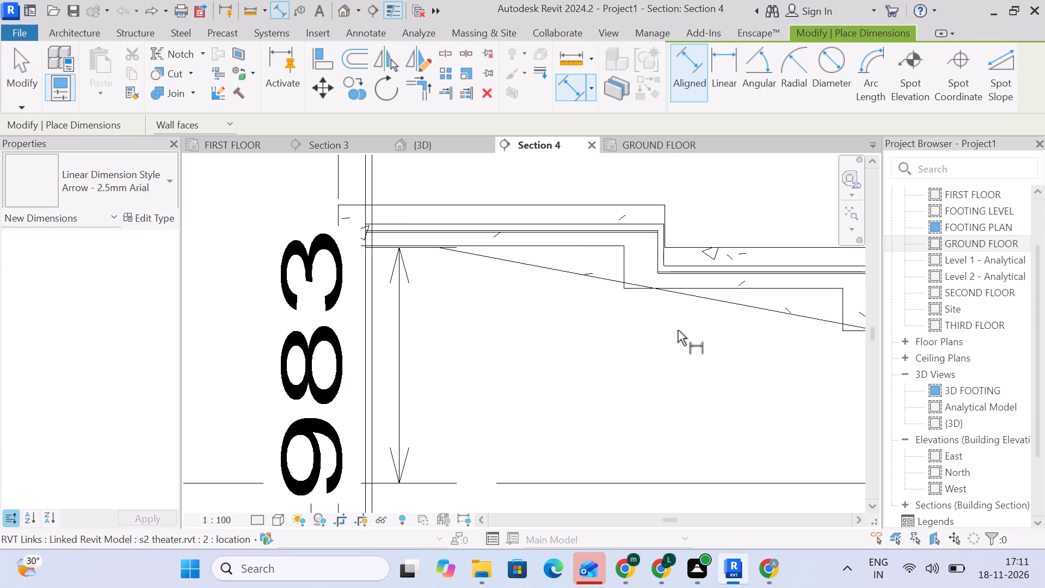
pyautogui.scroll(4, 631, 197)
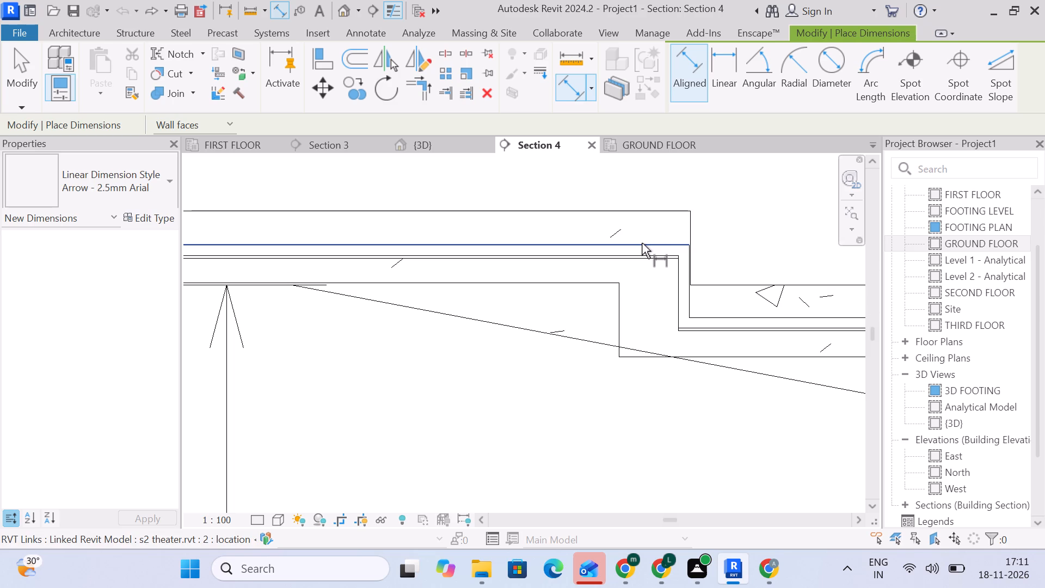
pyautogui.scroll(-4, 638, 243)
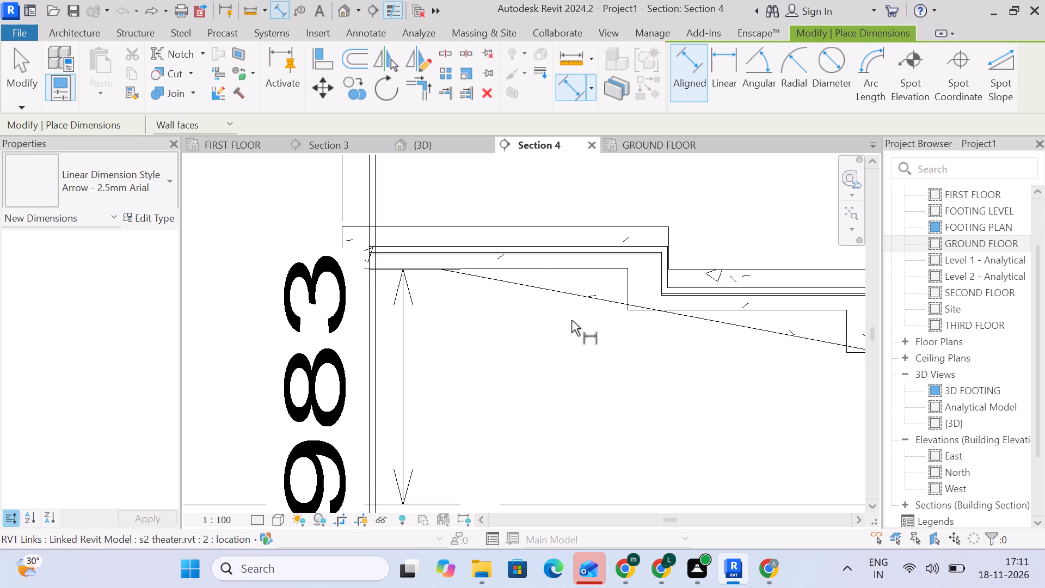
pyautogui.click(528, 242)
pyautogui.scroll(-4, 483, 376)
pyautogui.moveTo(497, 371); pyautogui.dragTo(492, 309, button='middle')
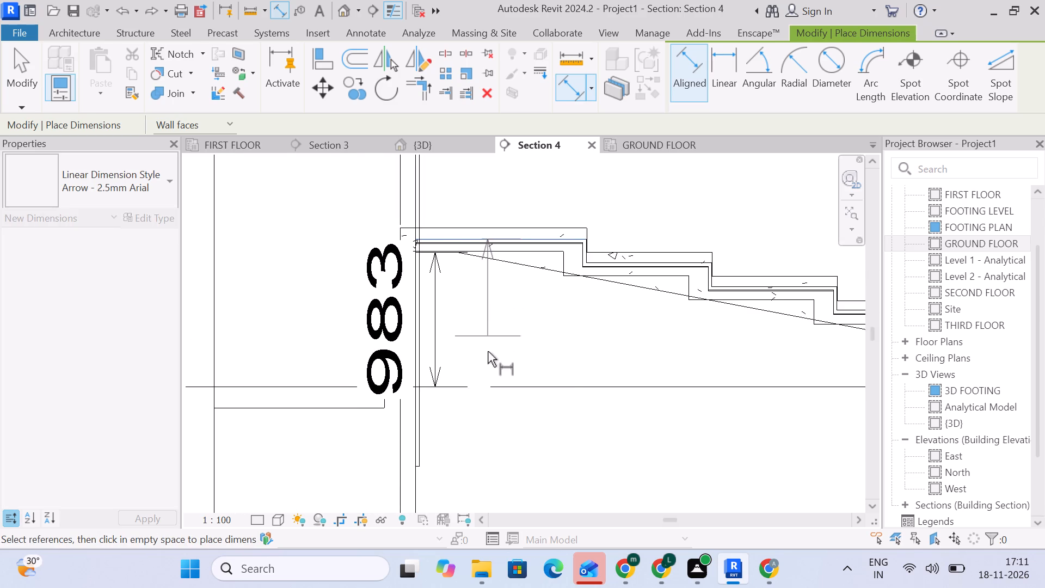
pyautogui.click(475, 385)
pyautogui.click(312, 366)
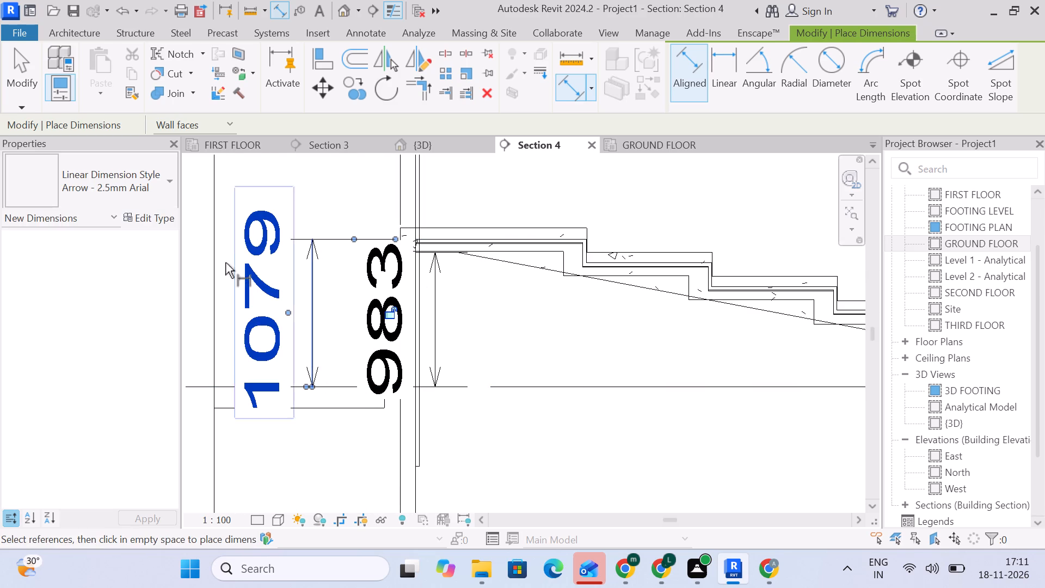
pyautogui.click(27, 75)
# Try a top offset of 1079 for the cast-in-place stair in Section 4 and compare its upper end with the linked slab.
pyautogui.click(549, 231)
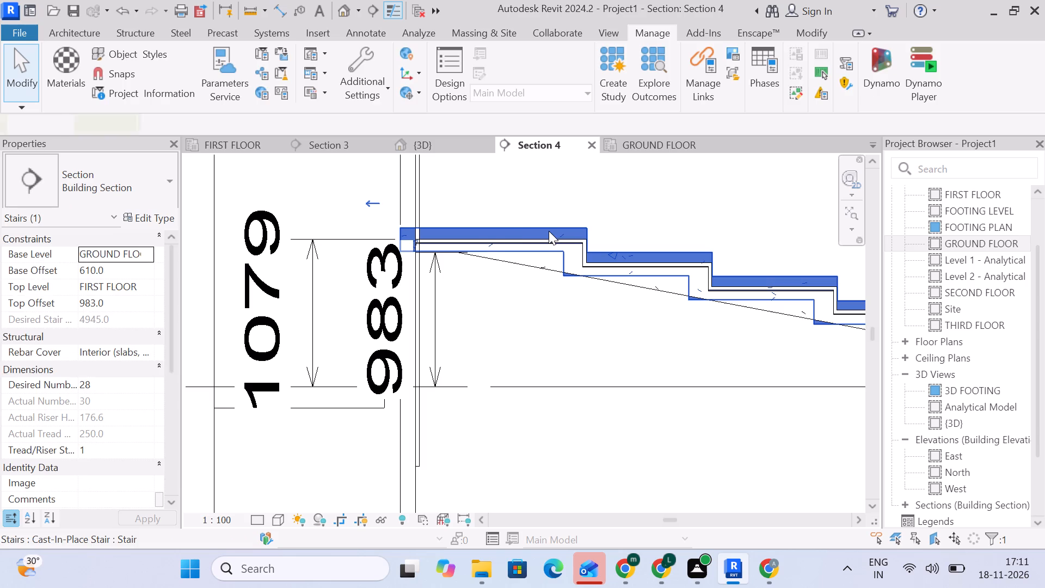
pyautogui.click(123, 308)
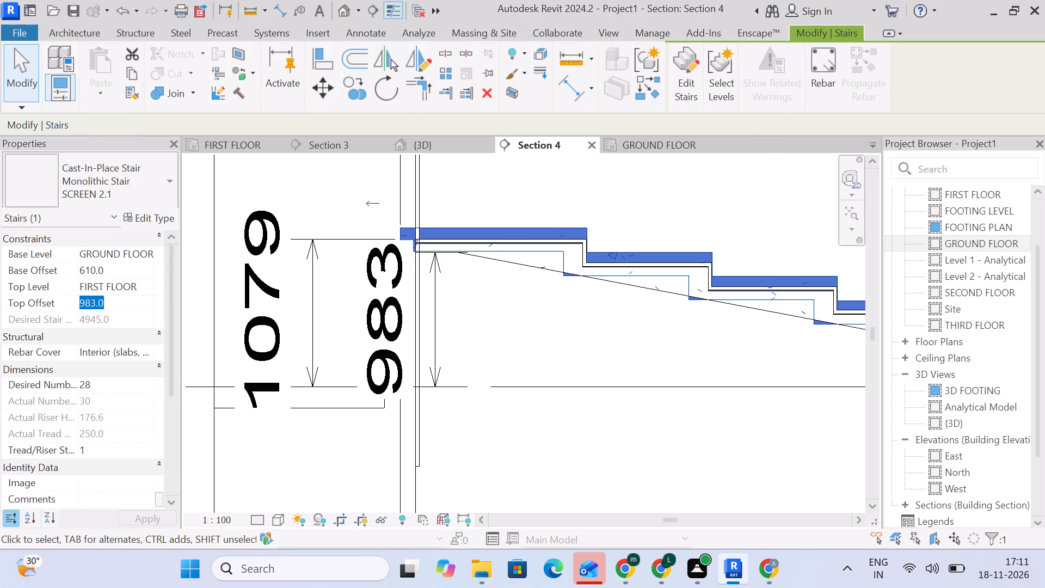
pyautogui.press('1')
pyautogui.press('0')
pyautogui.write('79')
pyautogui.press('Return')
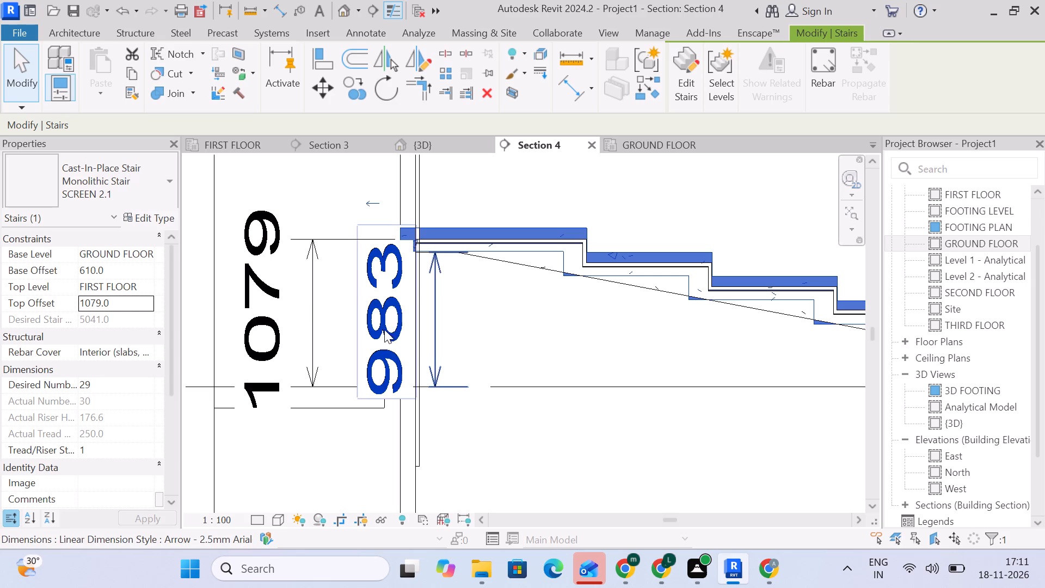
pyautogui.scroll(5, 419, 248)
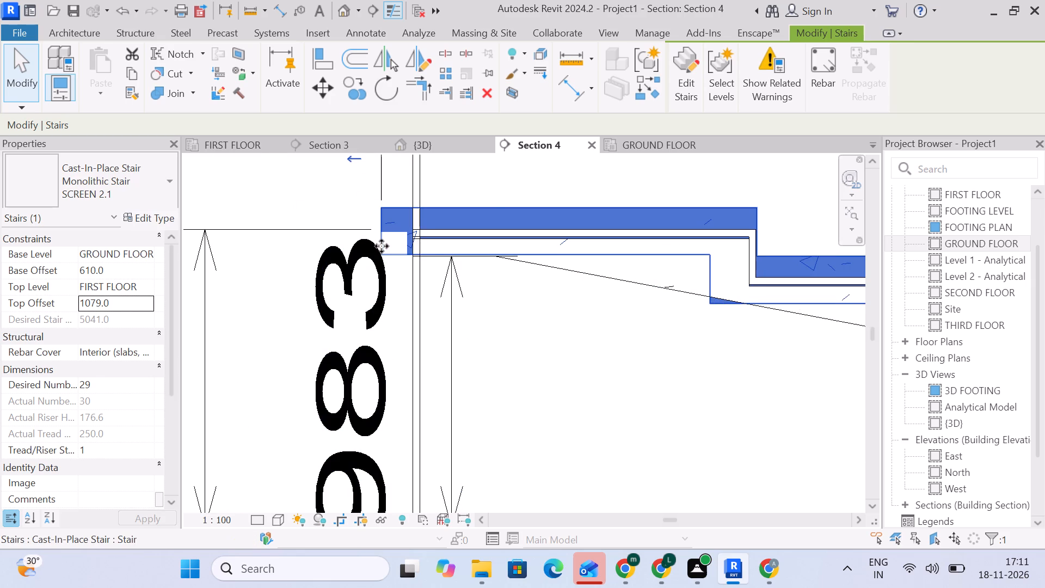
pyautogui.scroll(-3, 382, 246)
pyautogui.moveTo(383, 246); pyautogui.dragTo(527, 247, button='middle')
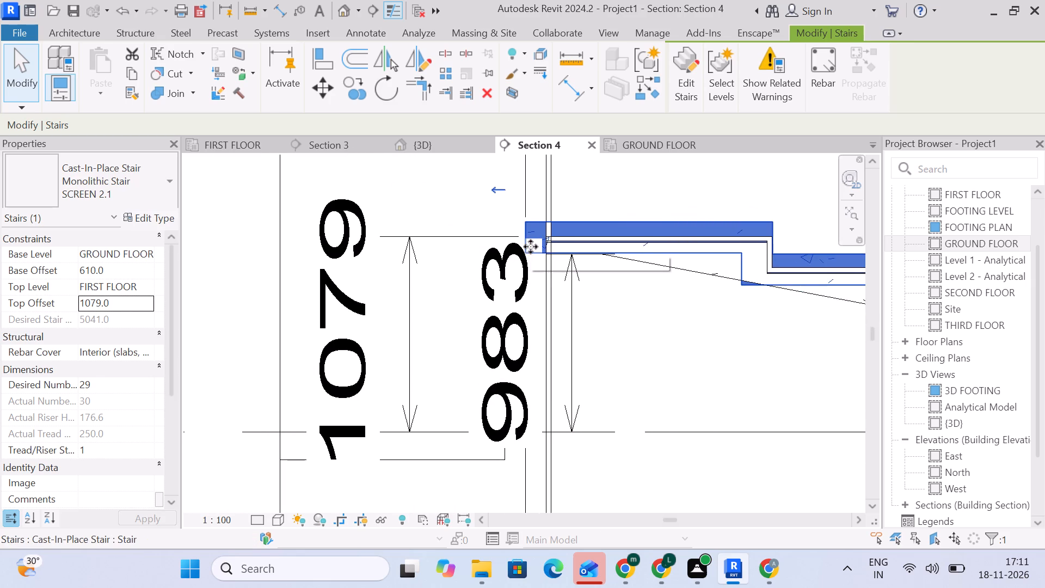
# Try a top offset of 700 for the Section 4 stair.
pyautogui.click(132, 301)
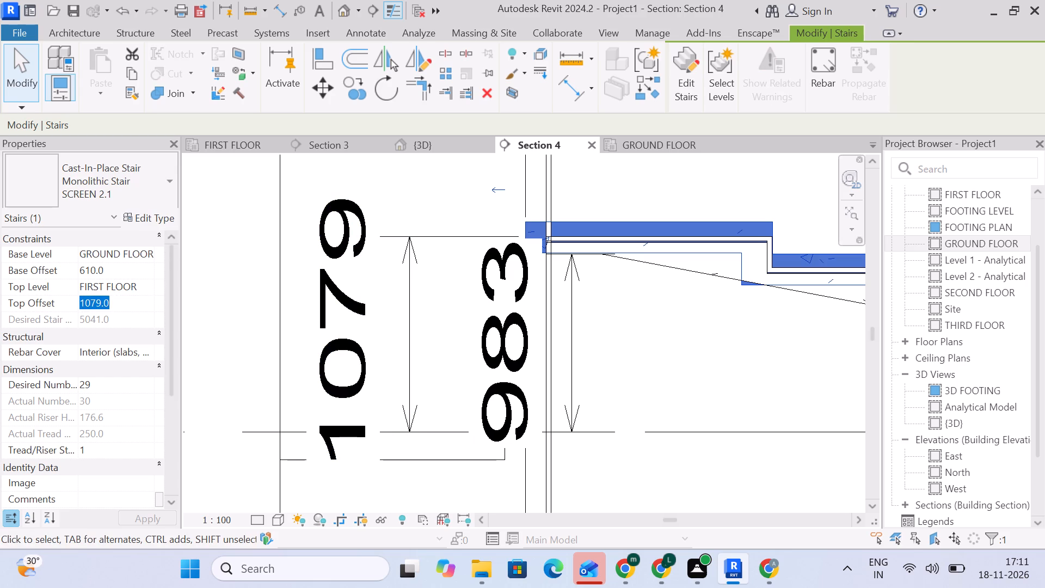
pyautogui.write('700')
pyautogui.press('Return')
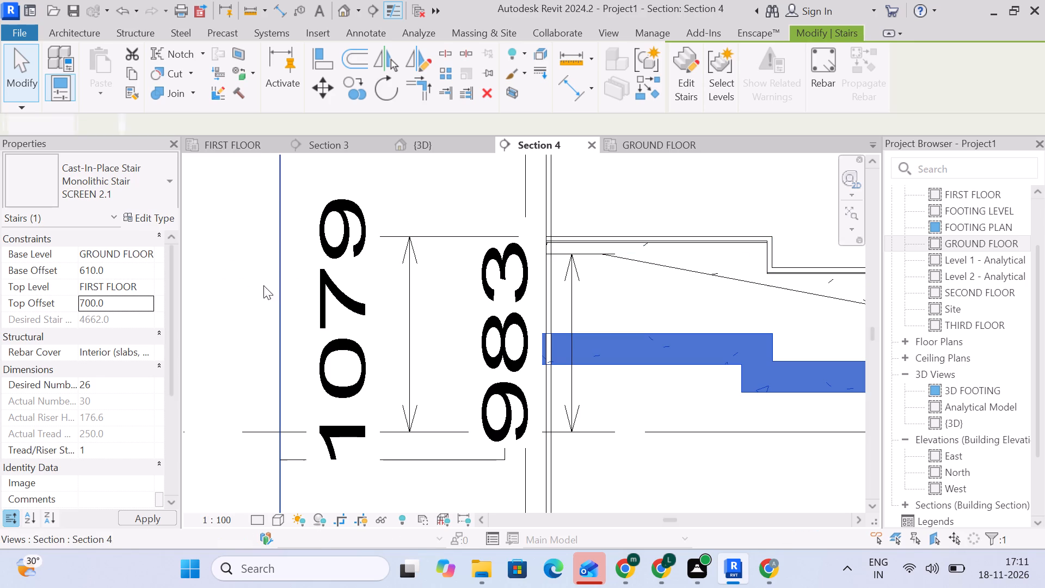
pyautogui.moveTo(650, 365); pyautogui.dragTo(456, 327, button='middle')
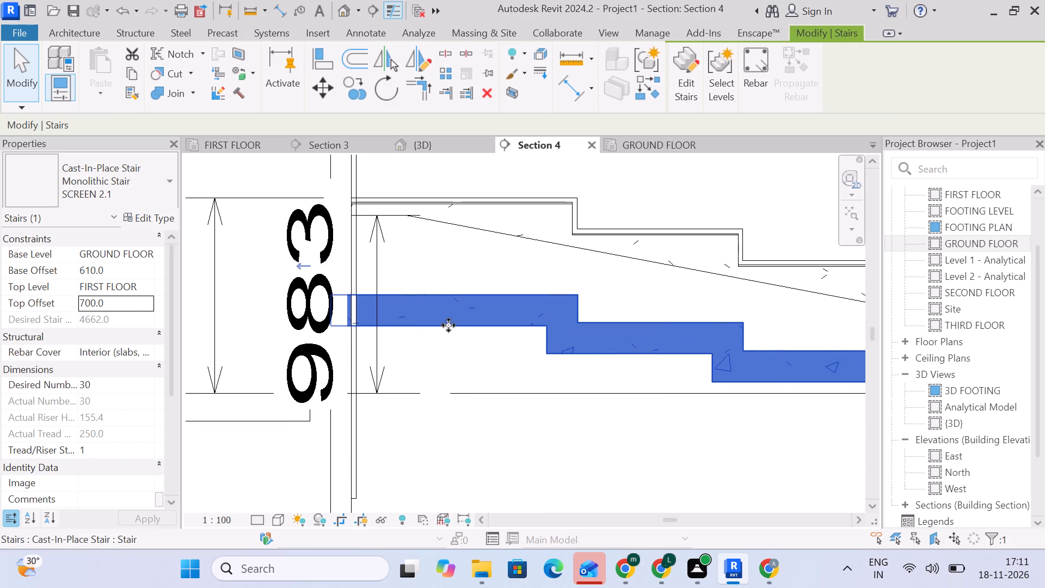
# Measure the vertical distance from the FIRST FLOOR level line to the top surface of the Section 4 stair's uppermost step.
pyautogui.click(124, 306)
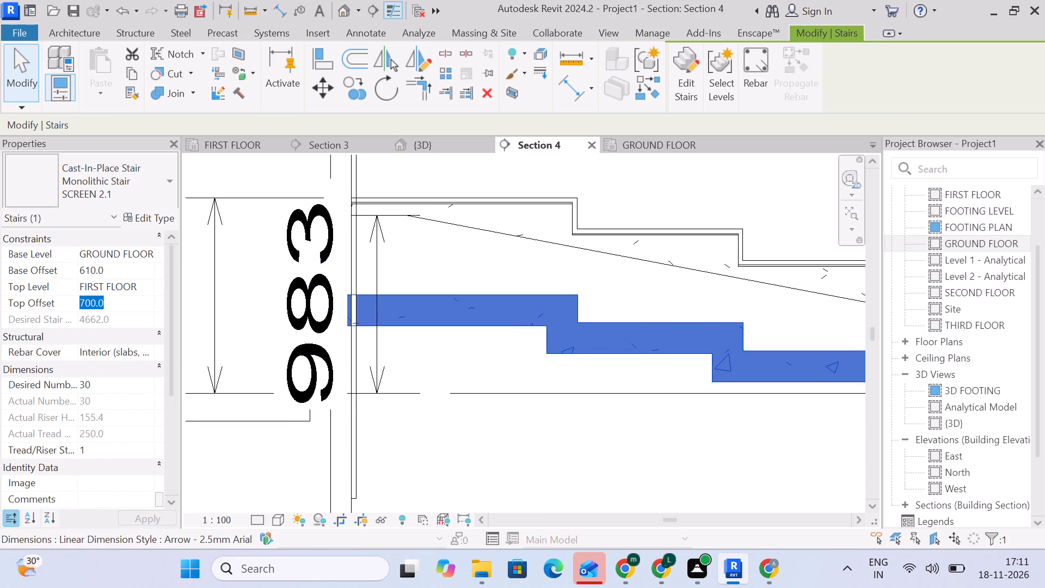
pyautogui.click(567, 97)
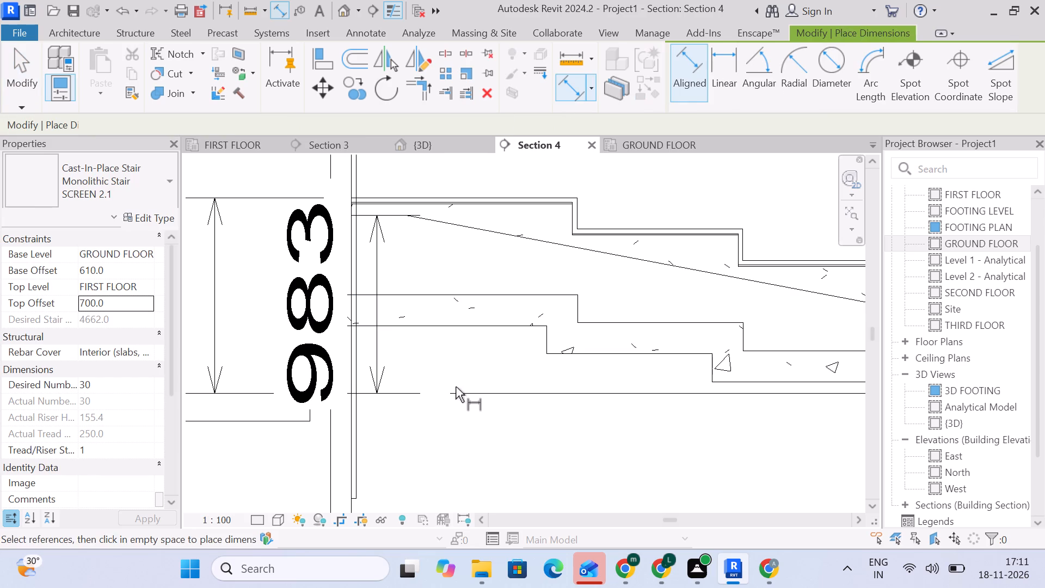
pyautogui.click(464, 383)
pyautogui.click(468, 390)
pyautogui.click(473, 294)
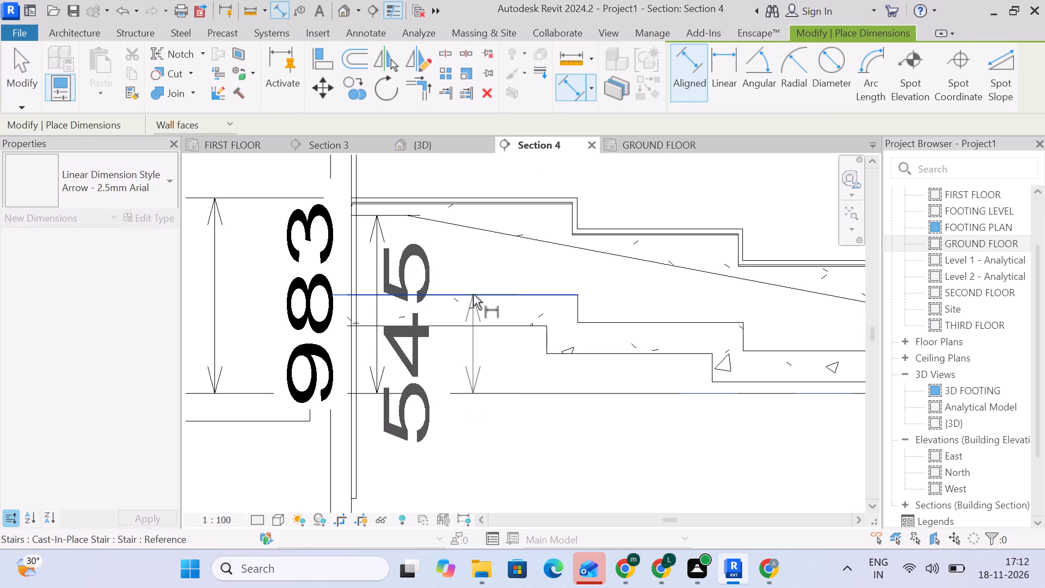
pyautogui.press('Escape')
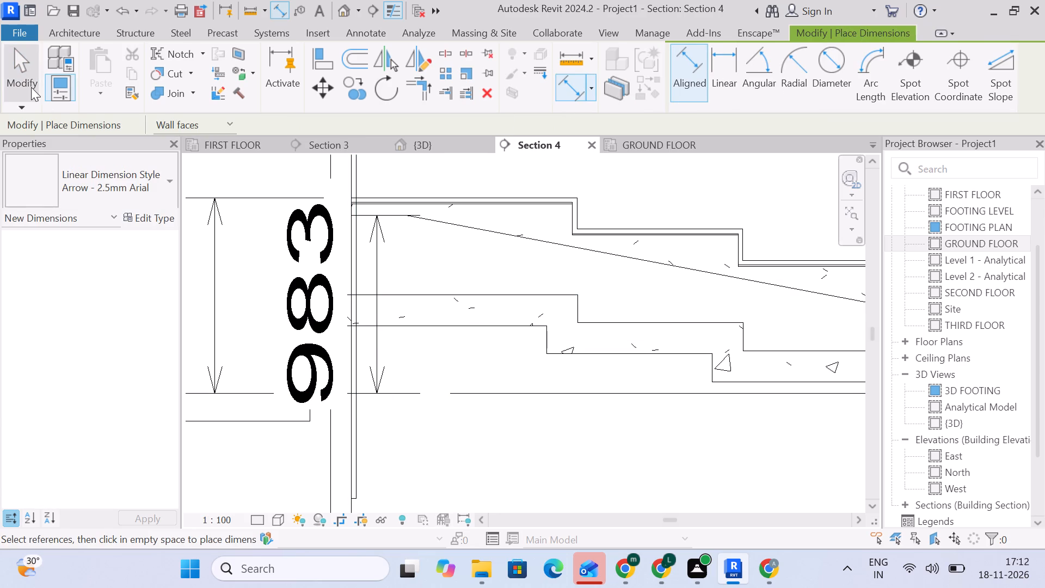
pyautogui.click(31, 87)
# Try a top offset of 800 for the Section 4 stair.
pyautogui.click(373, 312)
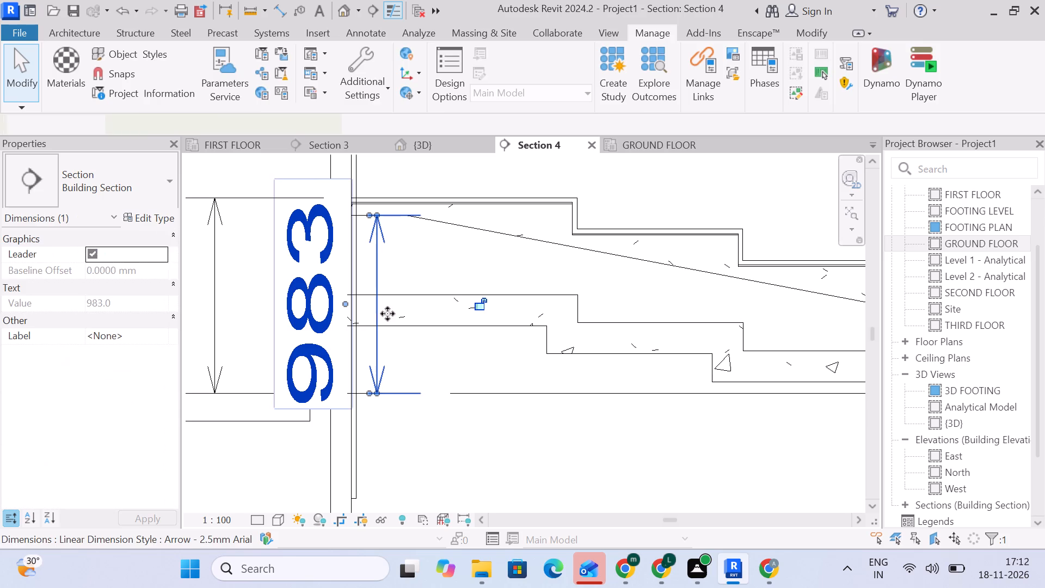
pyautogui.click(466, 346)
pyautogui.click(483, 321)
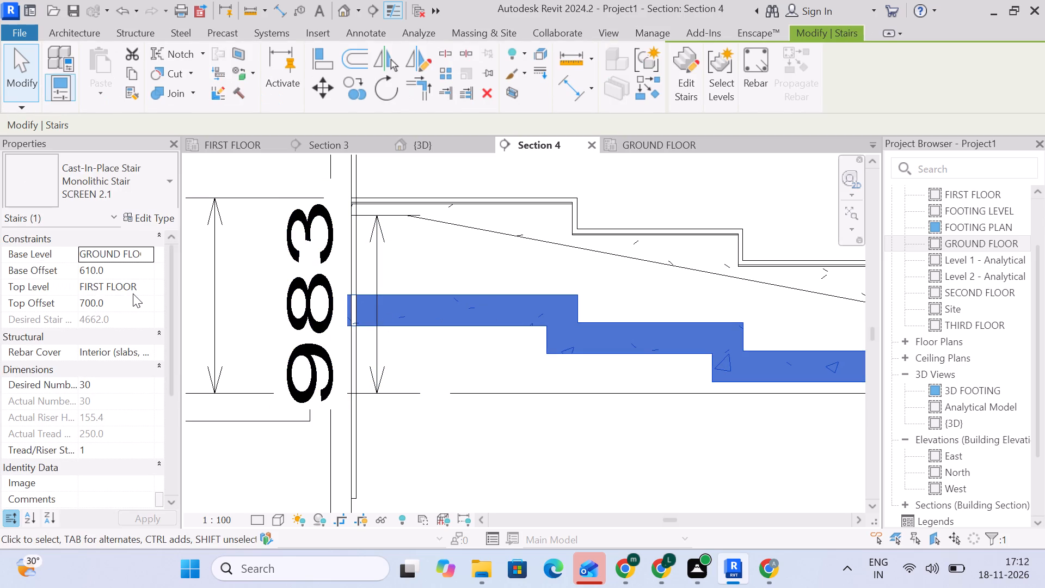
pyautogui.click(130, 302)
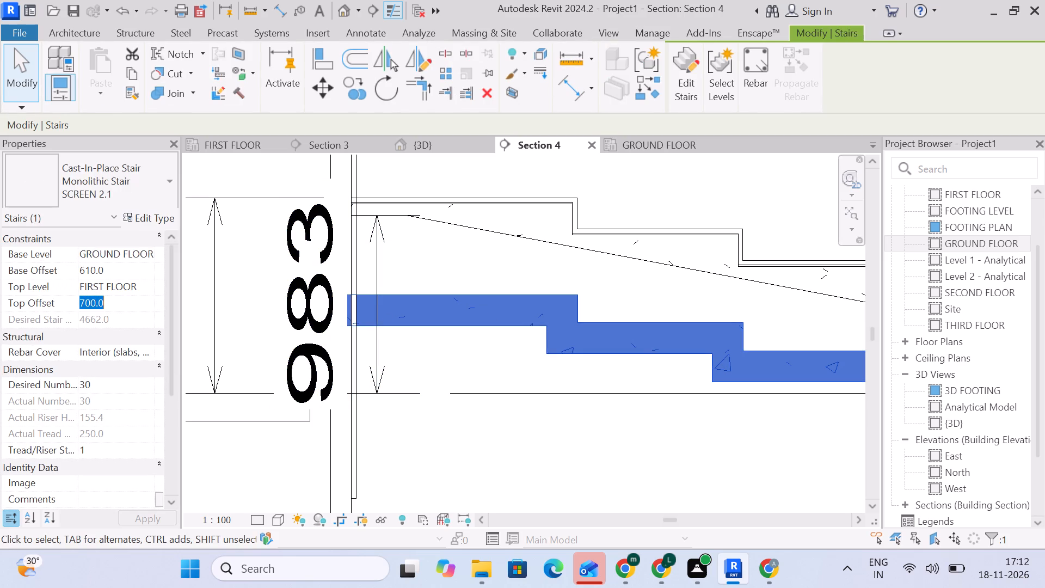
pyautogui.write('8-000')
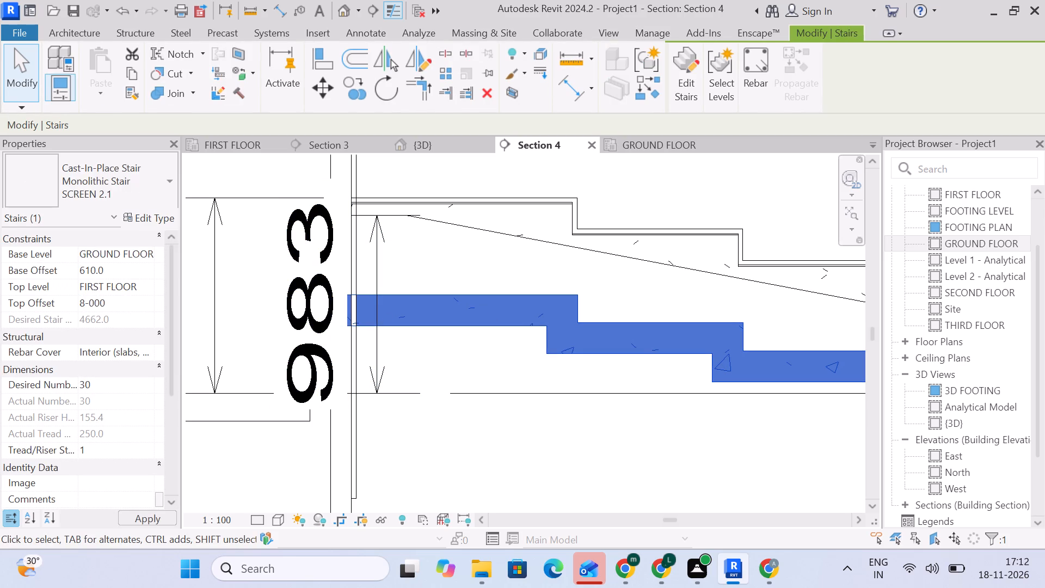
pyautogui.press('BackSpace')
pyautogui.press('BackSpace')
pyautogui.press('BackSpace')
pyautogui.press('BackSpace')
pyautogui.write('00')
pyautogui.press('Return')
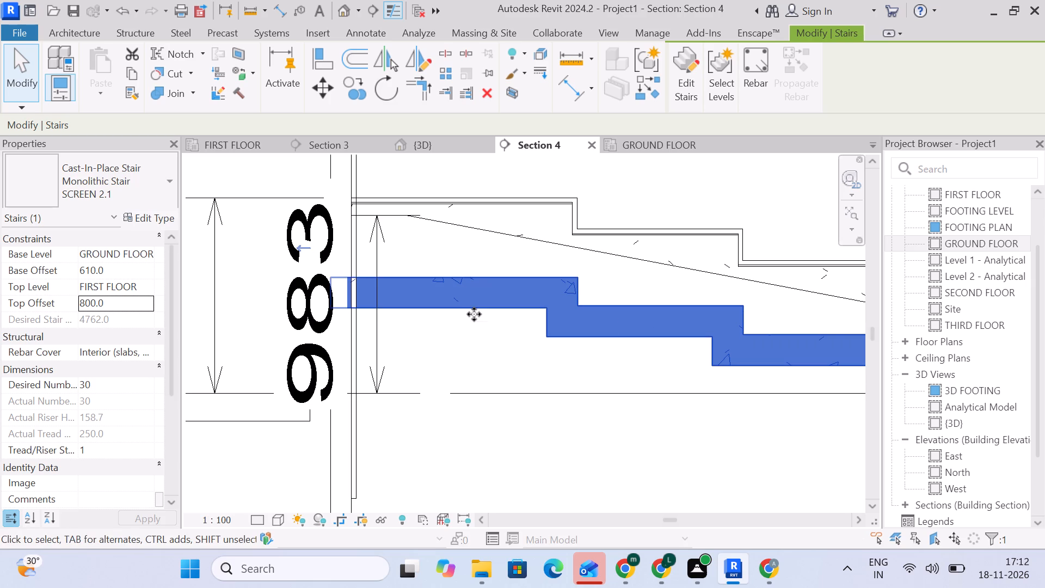
# Measure the vertical gap between the linked theater stair's uppermost step line and the top surface of the Section 4 stair.
pyautogui.click(575, 97)
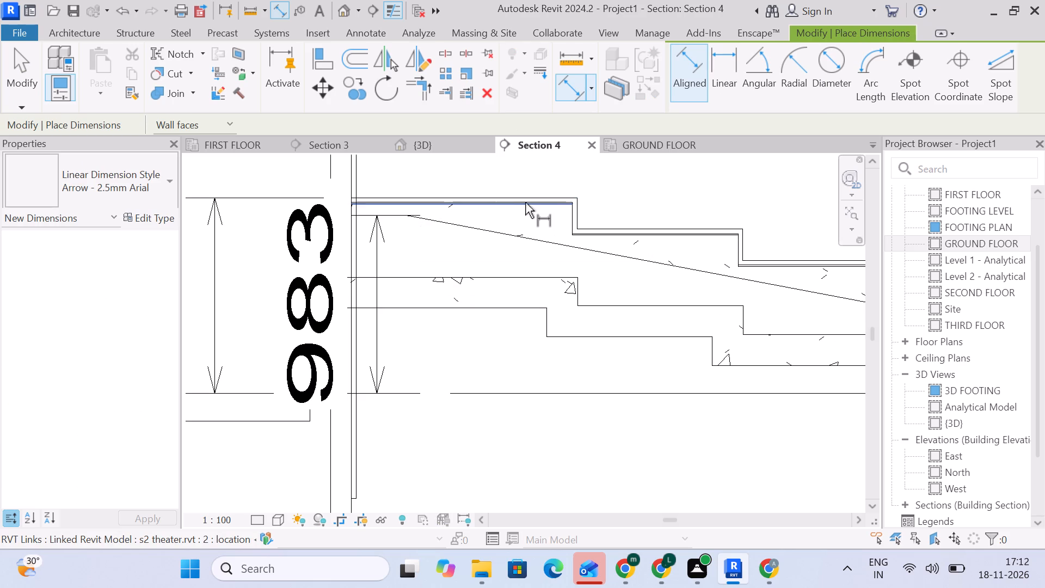
pyautogui.scroll(7, 528, 204)
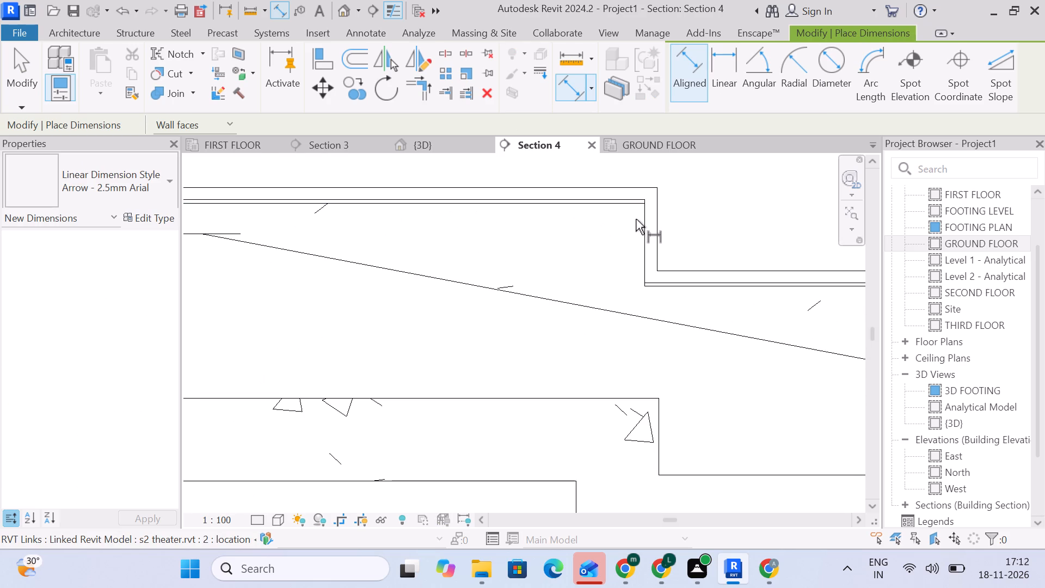
pyautogui.click(600, 209)
pyautogui.click(519, 398)
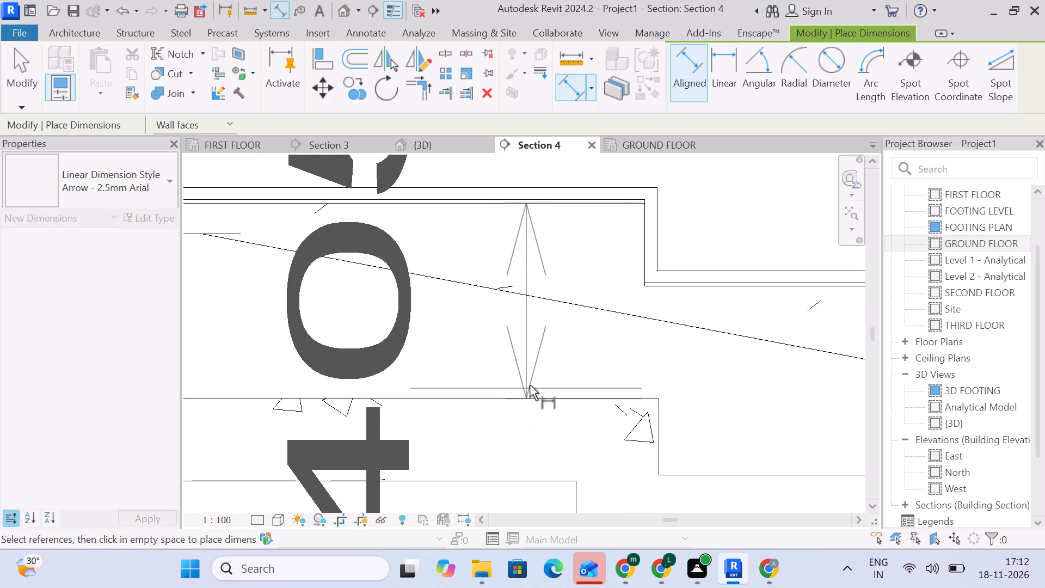
pyautogui.scroll(-6, 533, 384)
pyautogui.press('Escape')
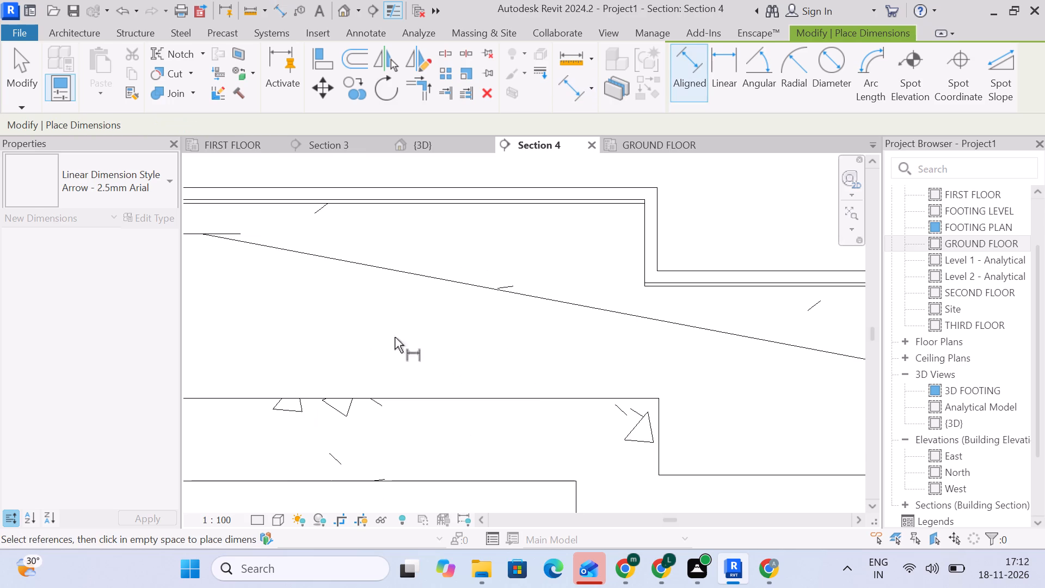
pyautogui.scroll(-3, 255, 296)
pyautogui.click(18, 82)
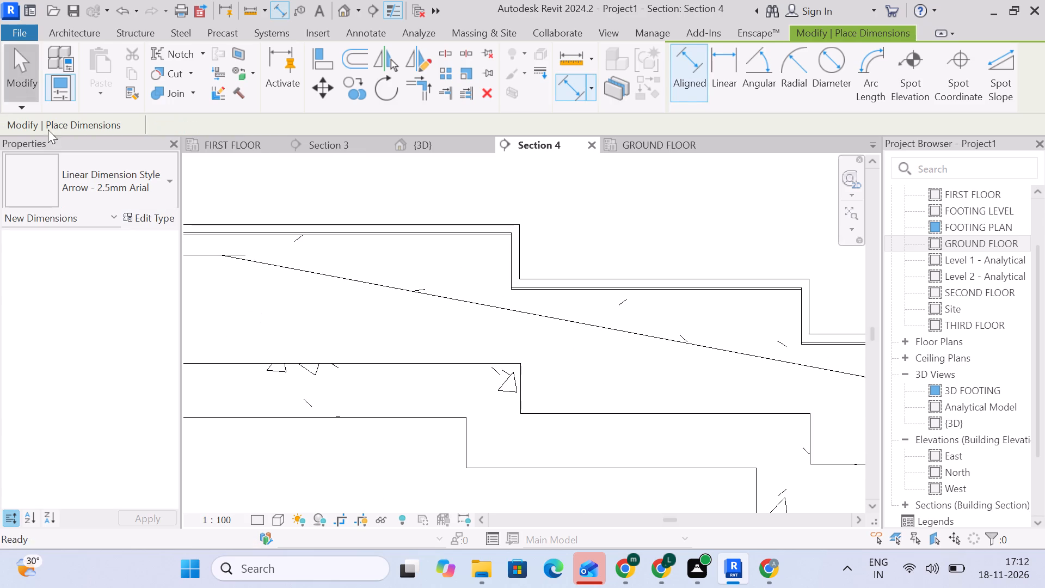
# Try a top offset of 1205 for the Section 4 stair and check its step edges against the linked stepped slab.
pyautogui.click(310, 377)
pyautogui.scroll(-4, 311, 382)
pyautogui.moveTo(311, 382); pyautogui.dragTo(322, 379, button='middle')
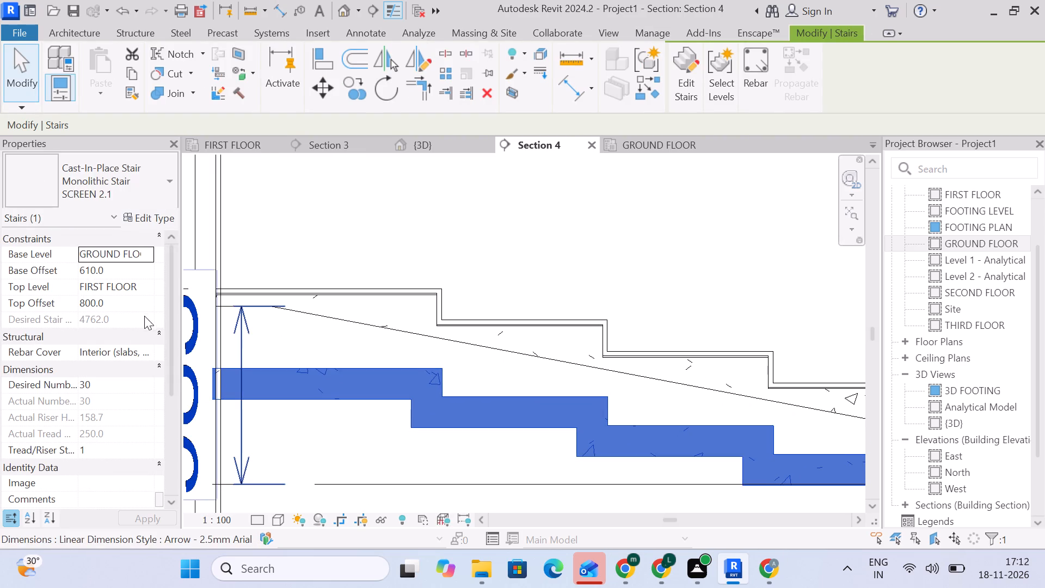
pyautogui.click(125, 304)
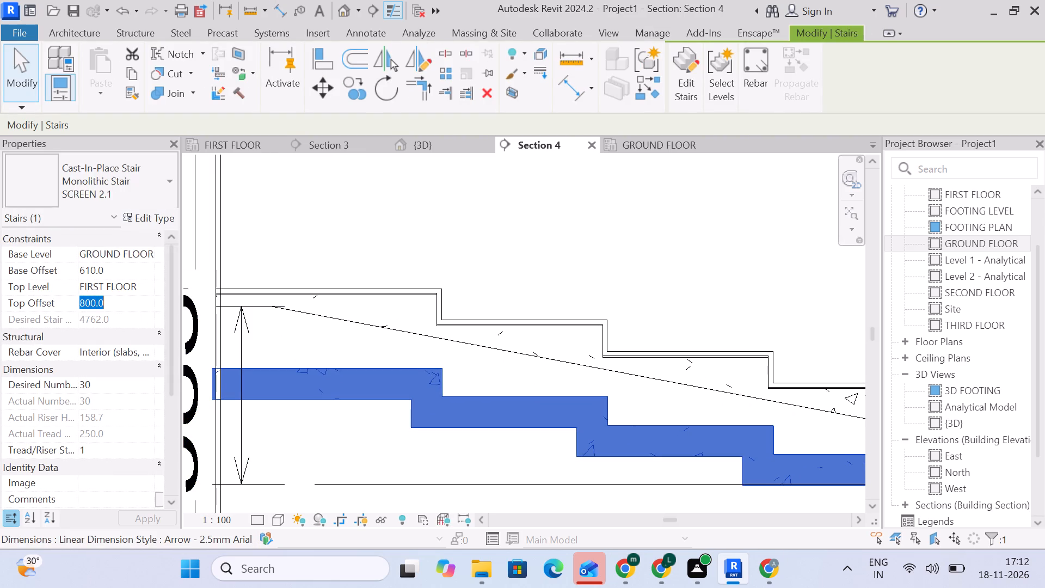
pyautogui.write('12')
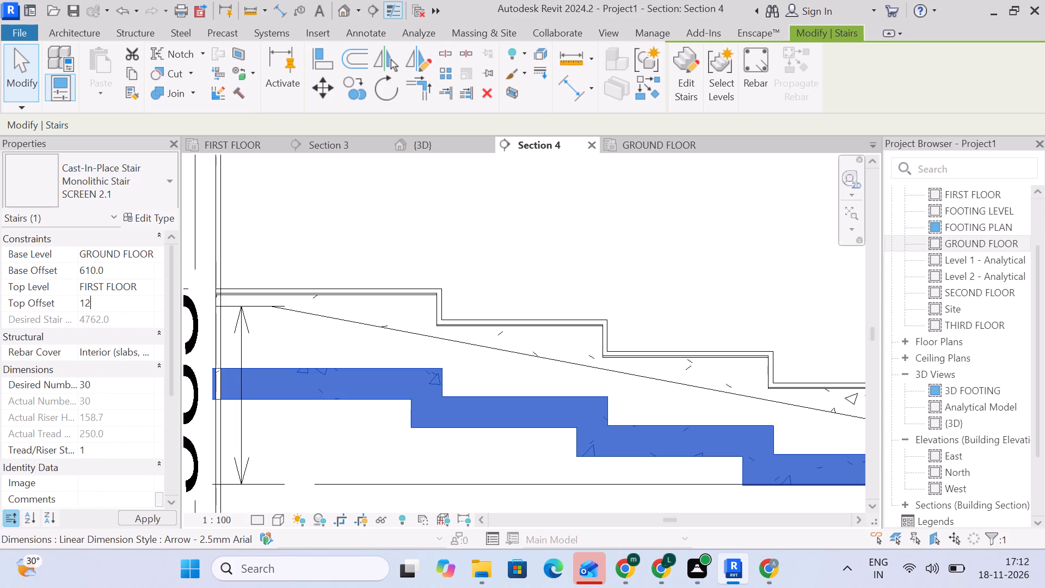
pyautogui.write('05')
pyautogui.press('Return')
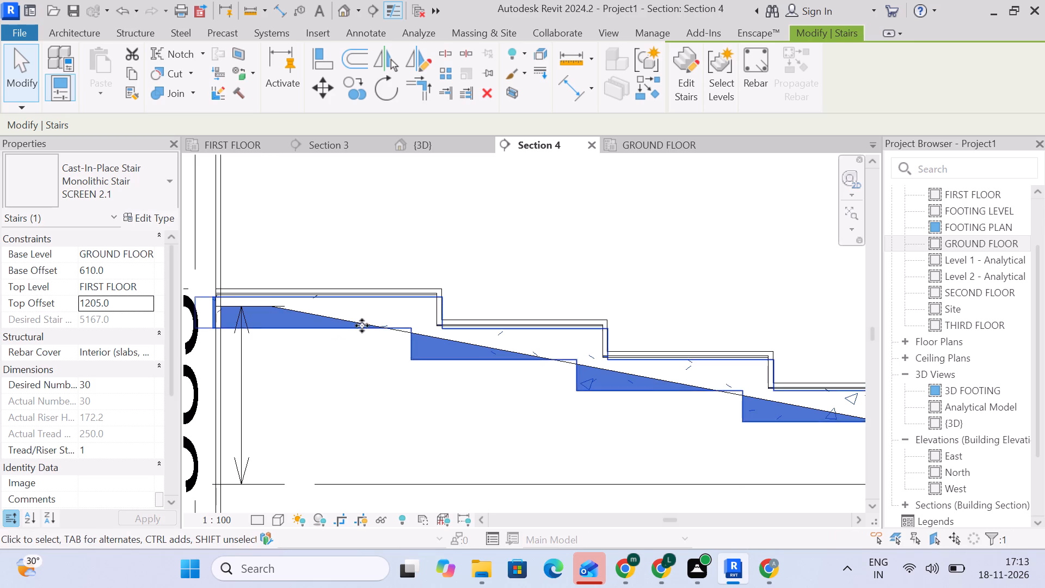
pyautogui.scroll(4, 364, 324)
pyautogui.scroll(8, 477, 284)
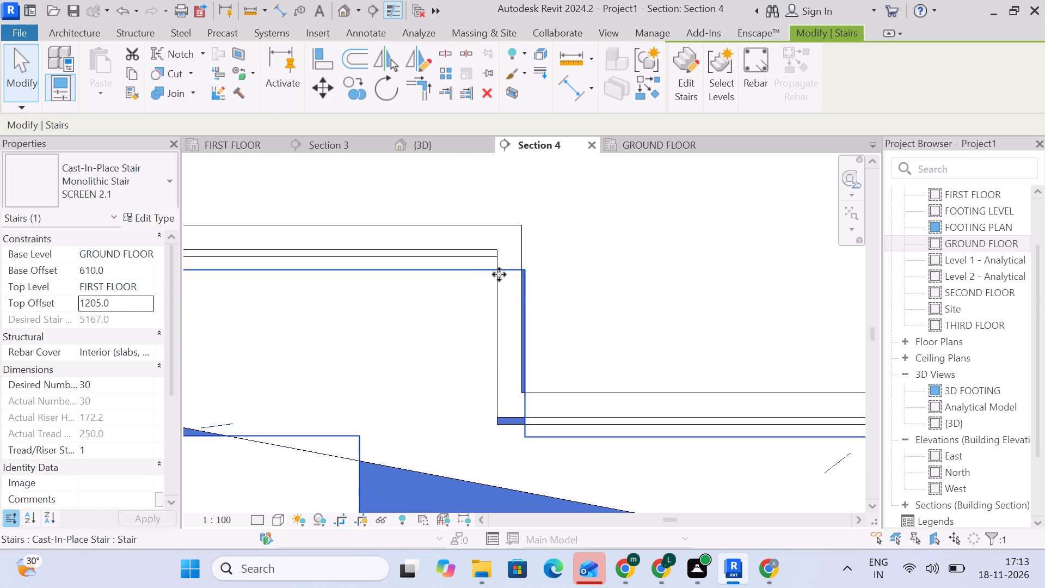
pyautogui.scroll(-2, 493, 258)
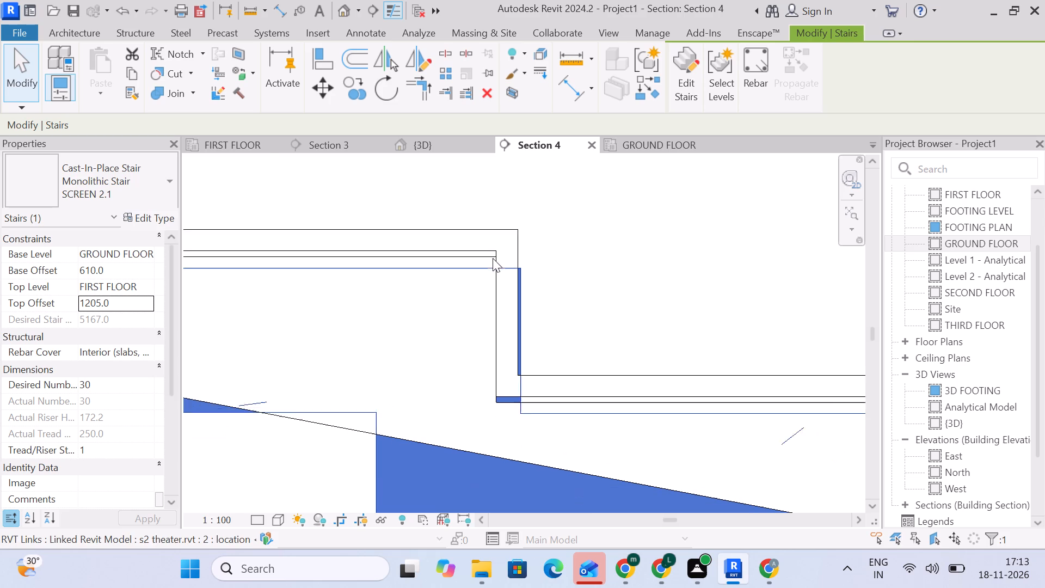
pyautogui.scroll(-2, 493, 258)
# Set the Section 4 stair's top offset to 1210 and check the steps' alignment along the linked slab.
pyautogui.click(133, 307)
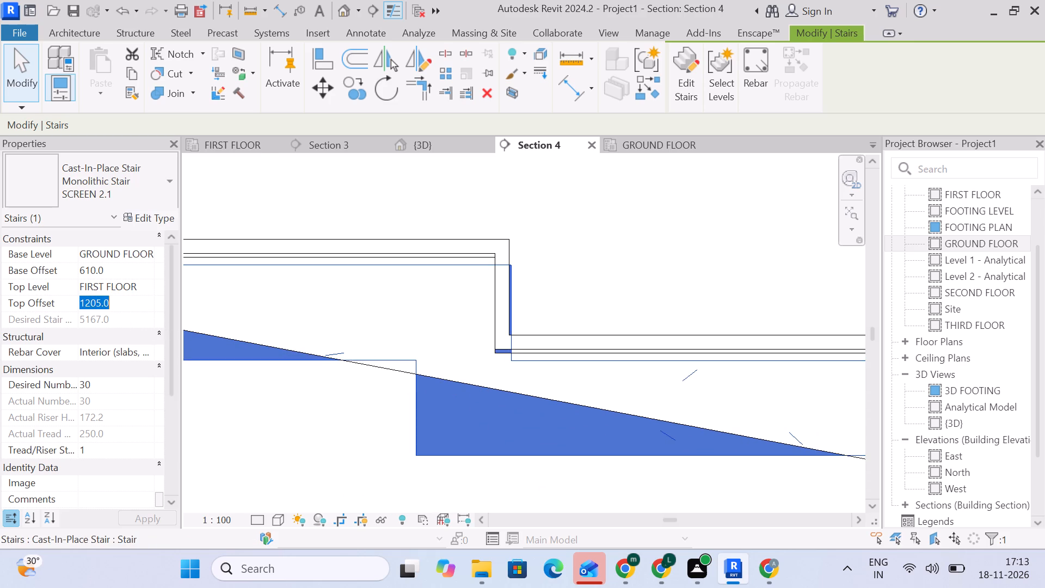
pyautogui.write('121')
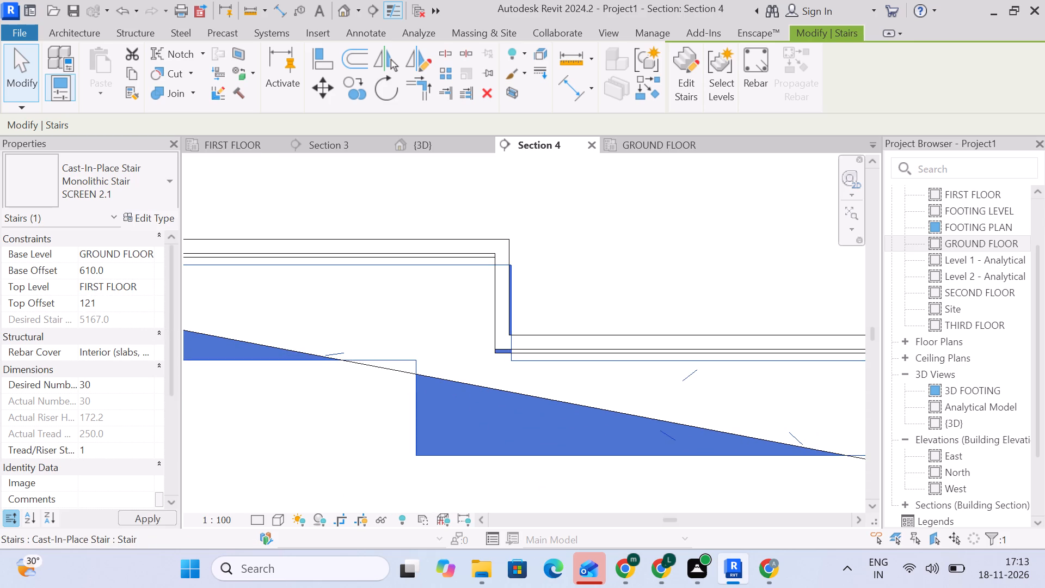
pyautogui.press('0')
pyautogui.press('Return')
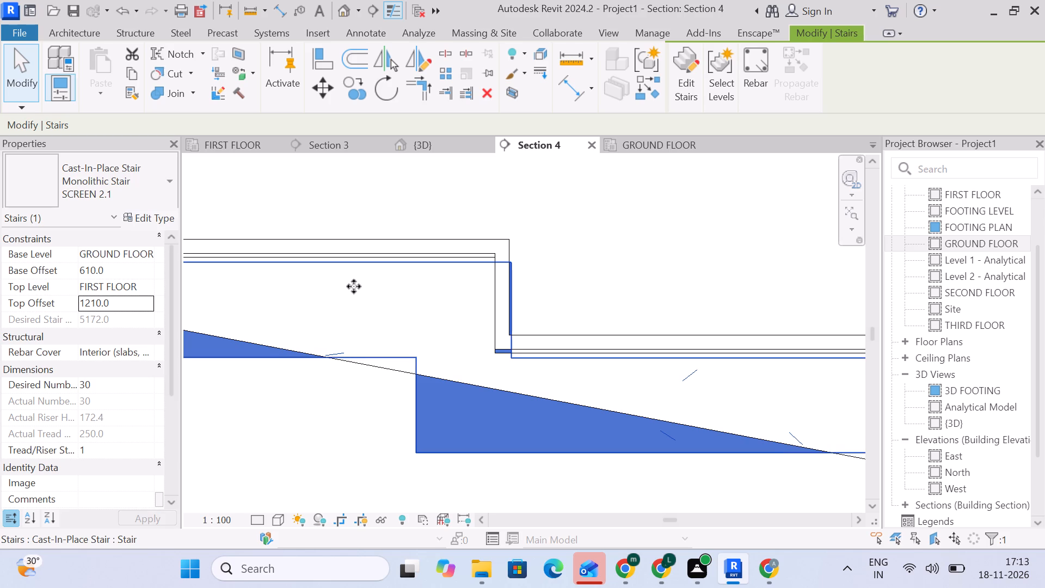
pyautogui.scroll(-11, 351, 287)
pyautogui.moveTo(577, 385); pyautogui.dragTo(546, 384, button='middle')
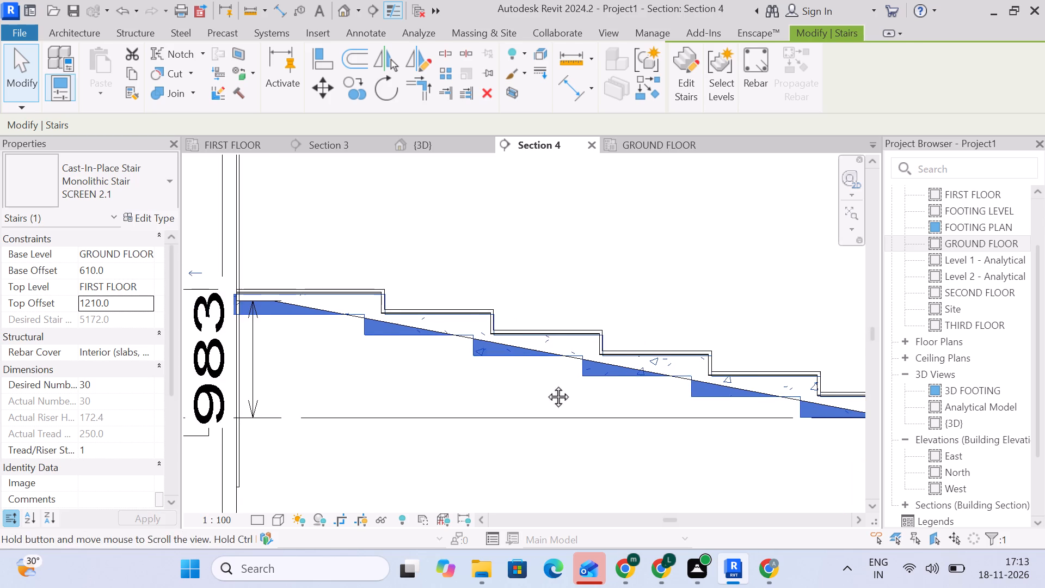
pyautogui.moveTo(546, 384); pyautogui.dragTo(370, 333, button='middle')
pyautogui.scroll(5, 672, 359)
pyautogui.scroll(6, 565, 354)
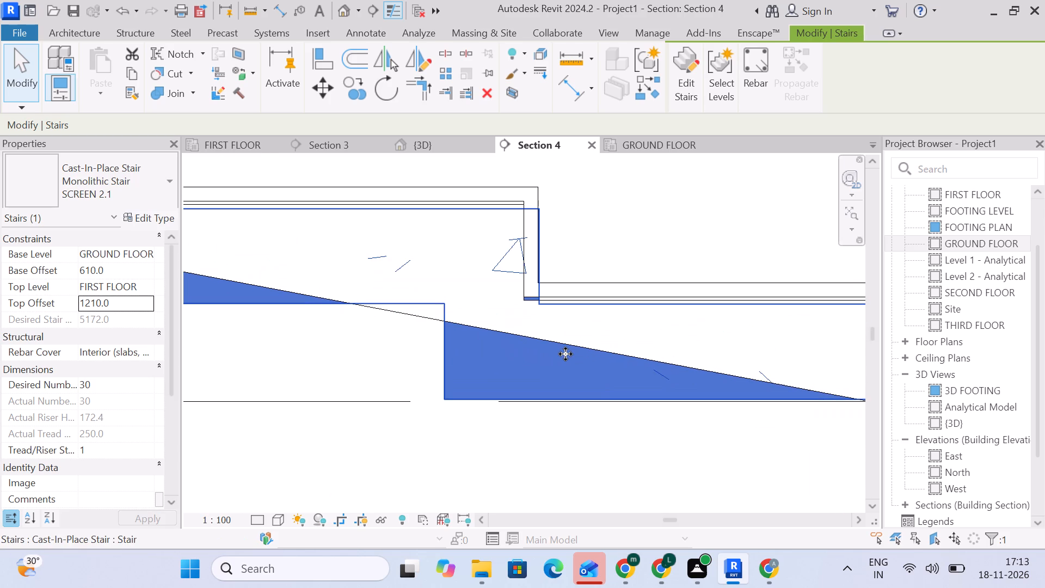
# Examine the Section 4 stair's step edges against the linked stepped slab from the lowest step up to the top landing.
pyautogui.scroll(-10, 567, 352)
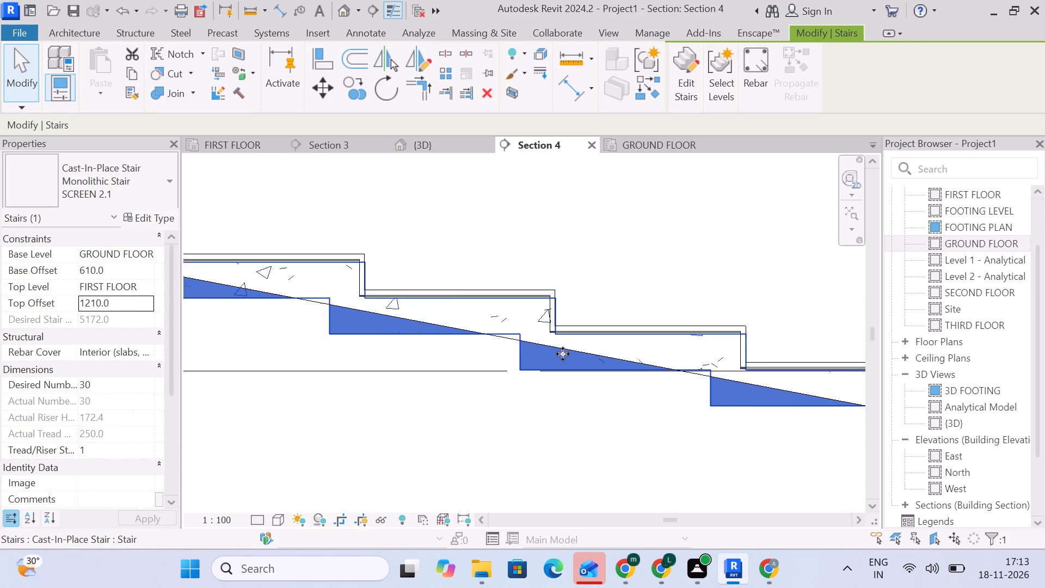
pyautogui.scroll(-13, 563, 354)
pyautogui.moveTo(584, 406); pyautogui.dragTo(427, 386, button='middle')
pyautogui.scroll(1, 427, 386)
pyautogui.moveTo(663, 392); pyautogui.dragTo(339, 345, button='middle')
pyautogui.scroll(4, 567, 360)
pyautogui.scroll(5, 700, 401)
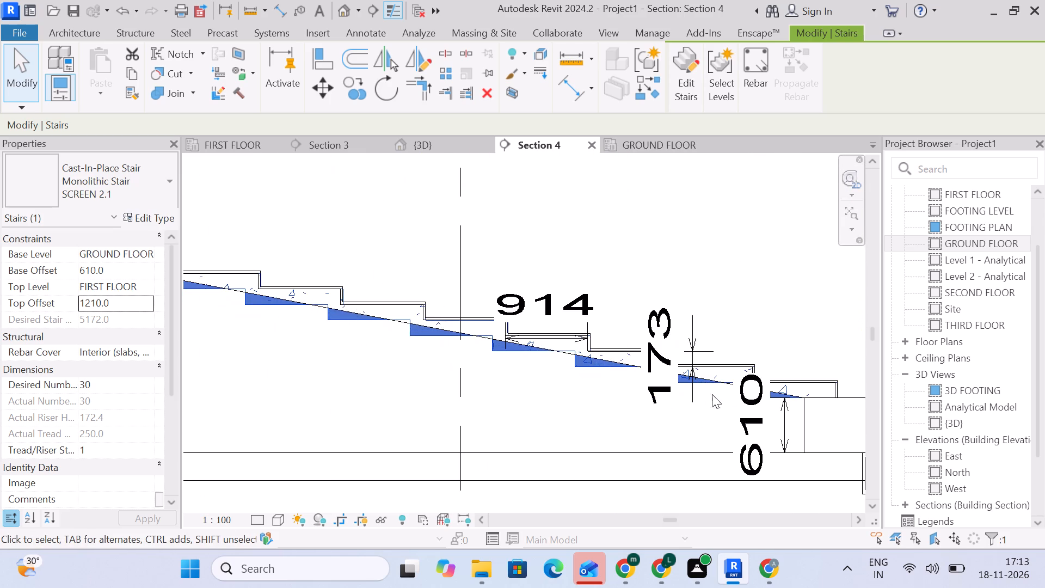
pyautogui.moveTo(819, 401); pyautogui.dragTo(722, 387, button='middle')
pyautogui.scroll(6, 717, 384)
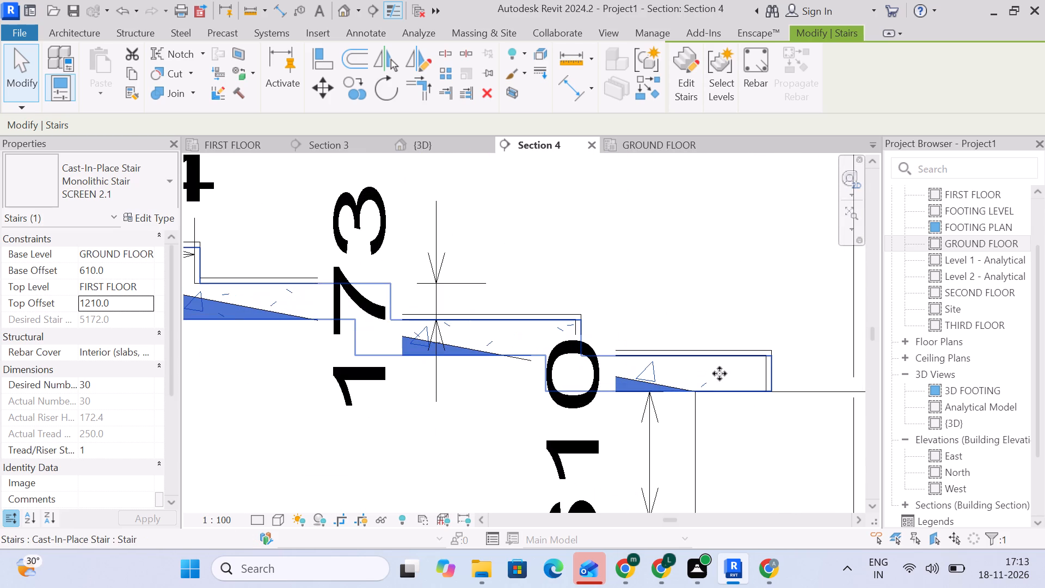
pyautogui.scroll(-13, 720, 373)
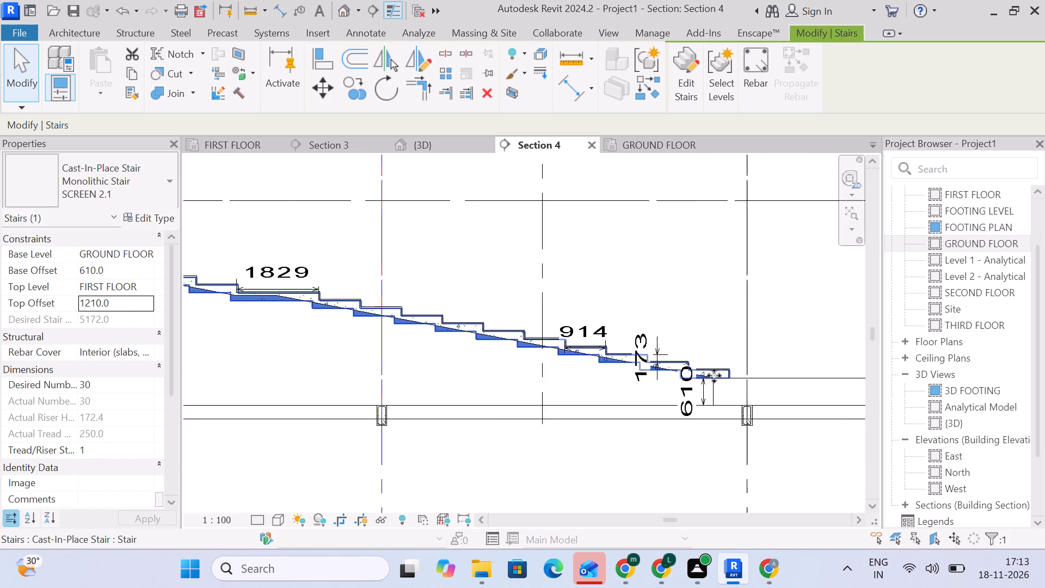
pyautogui.scroll(-2, 714, 376)
pyautogui.moveTo(281, 344); pyautogui.dragTo(563, 344, button='middle')
pyautogui.scroll(9, 308, 253)
pyautogui.scroll(1, 256, 266)
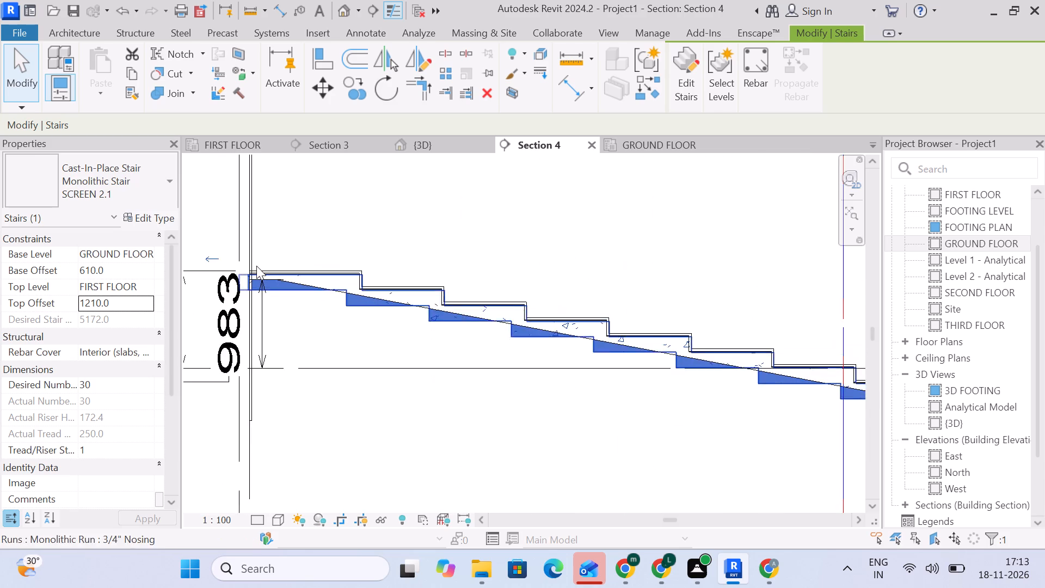
# Set the Section 4 stair's top offset to 1220 and check the step edges along the linked slab.
pyautogui.scroll(6, 256, 266)
pyautogui.moveTo(274, 282); pyautogui.dragTo(427, 284, button='middle')
pyautogui.scroll(4, 356, 292)
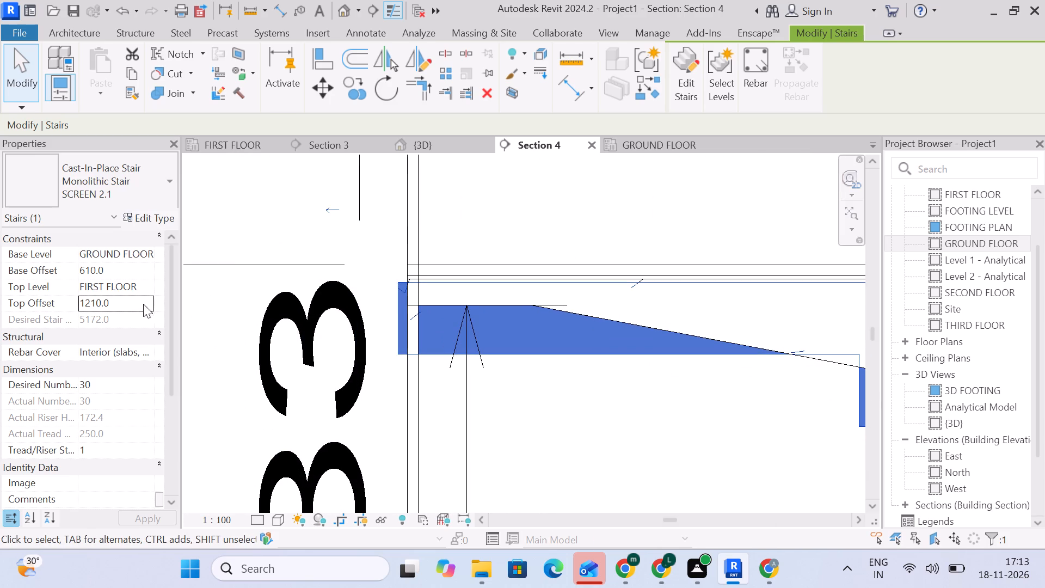
pyautogui.click(122, 301)
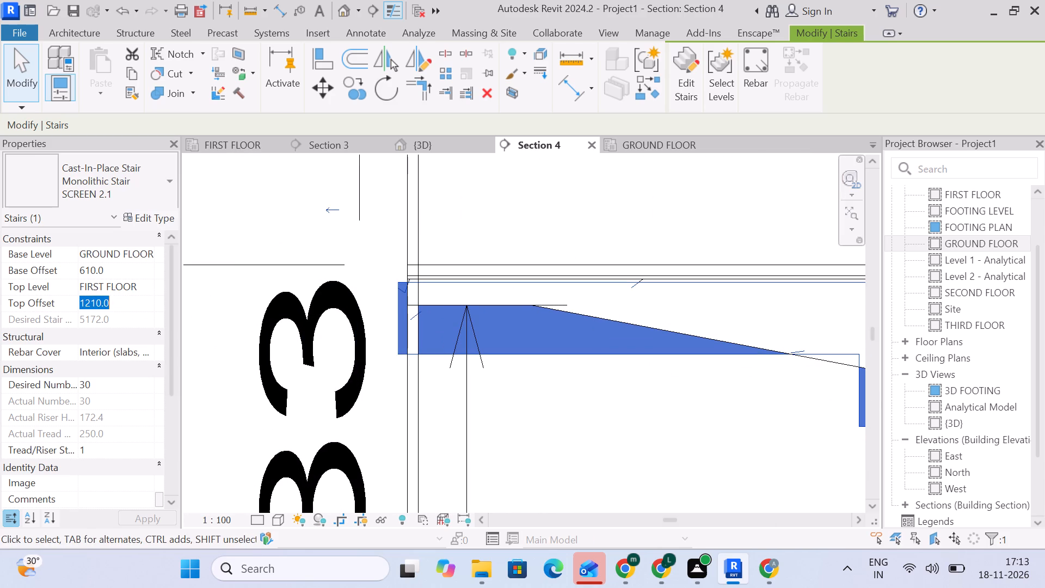
pyautogui.write('122')
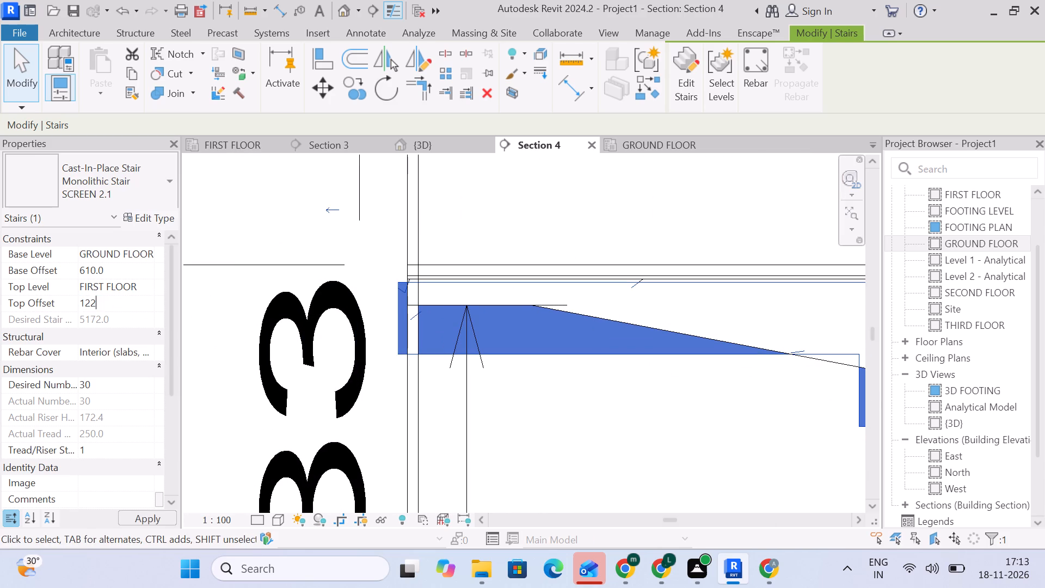
pyautogui.press('0')
pyautogui.press('Return')
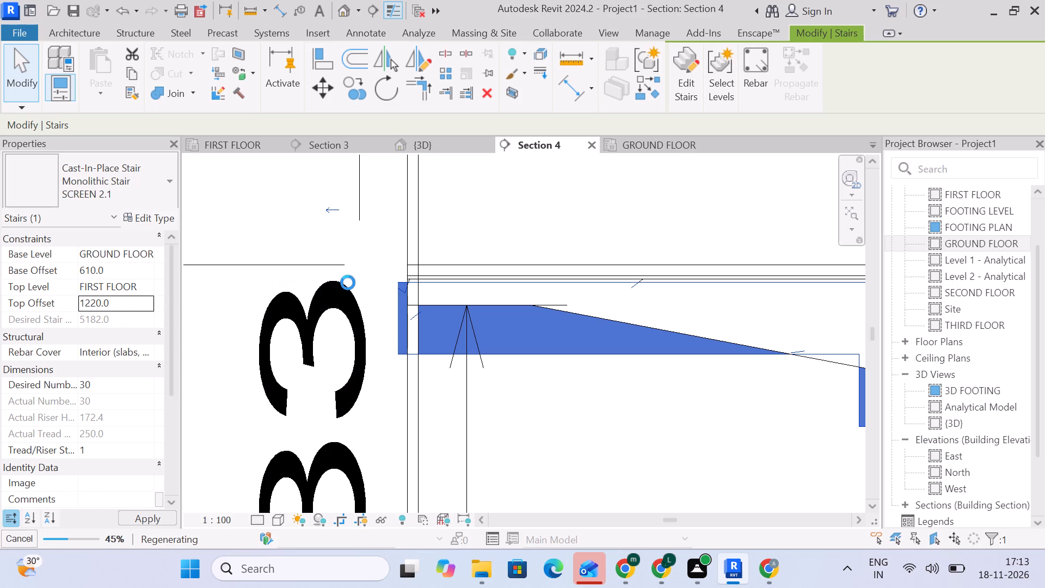
pyautogui.scroll(4, 459, 283)
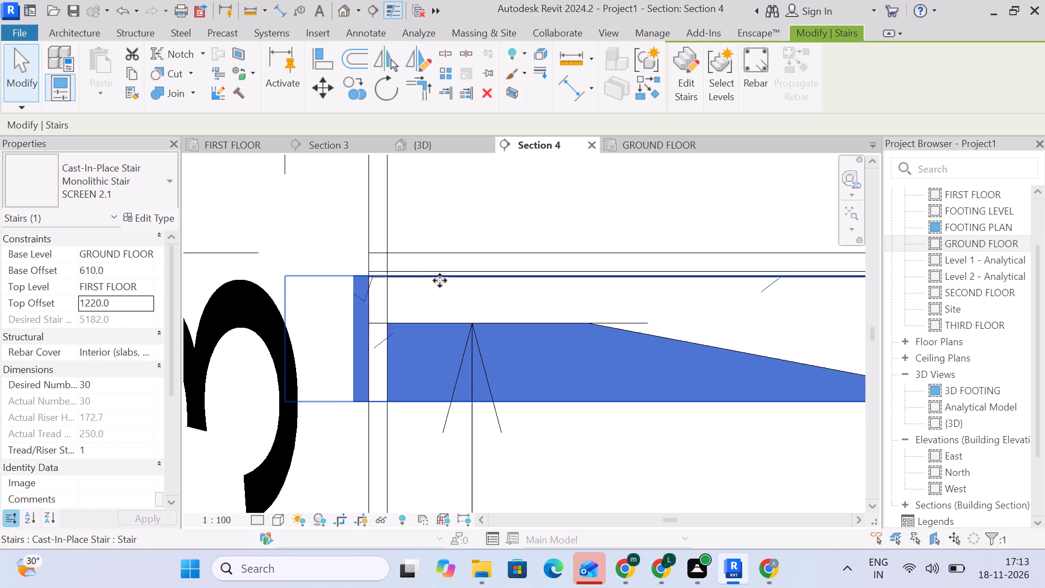
pyautogui.scroll(4, 378, 282)
pyautogui.scroll(-14, 381, 281)
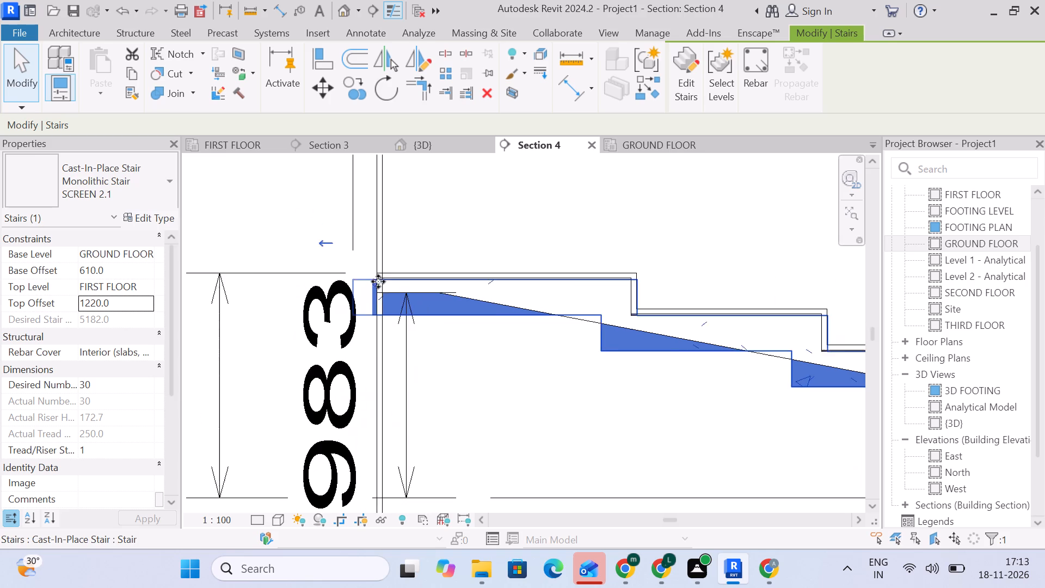
pyautogui.scroll(-7, 378, 281)
pyautogui.moveTo(552, 346); pyautogui.dragTo(430, 305, button='middle')
pyautogui.scroll(-10, 438, 300)
pyautogui.moveTo(571, 342); pyautogui.dragTo(477, 340, button='middle')
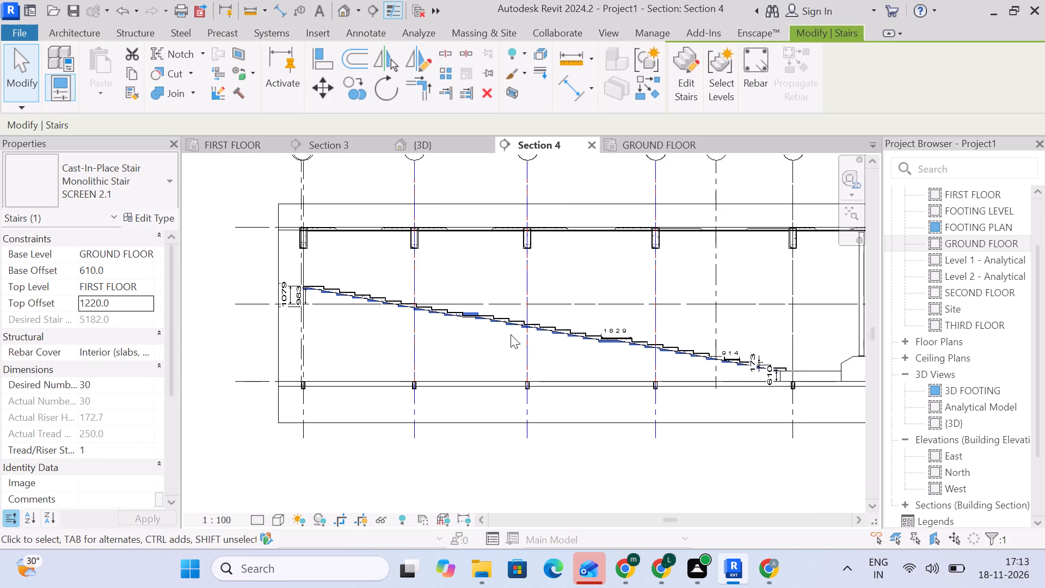
pyautogui.scroll(5, 512, 334)
pyautogui.scroll(4, 605, 324)
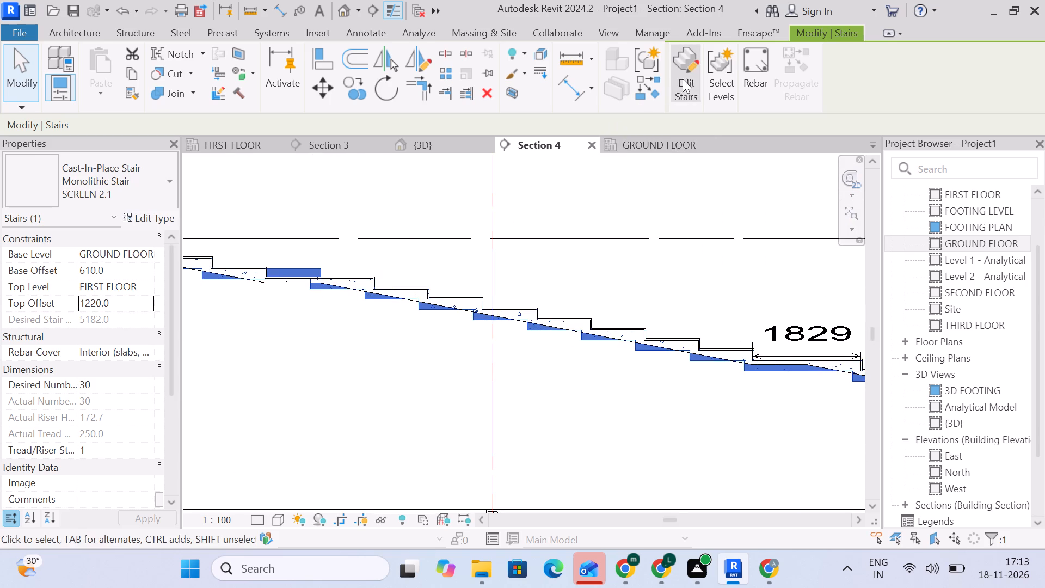
# Unload the linked s2 theater.rvt model from the project.
pyautogui.click(705, 201)
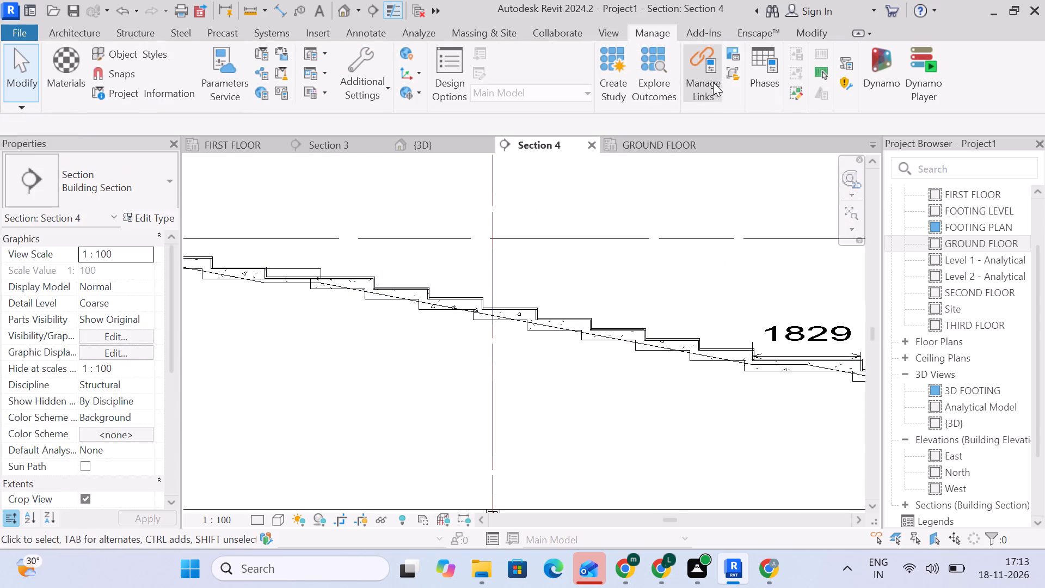
pyautogui.click(713, 83)
pyautogui.click(294, 121)
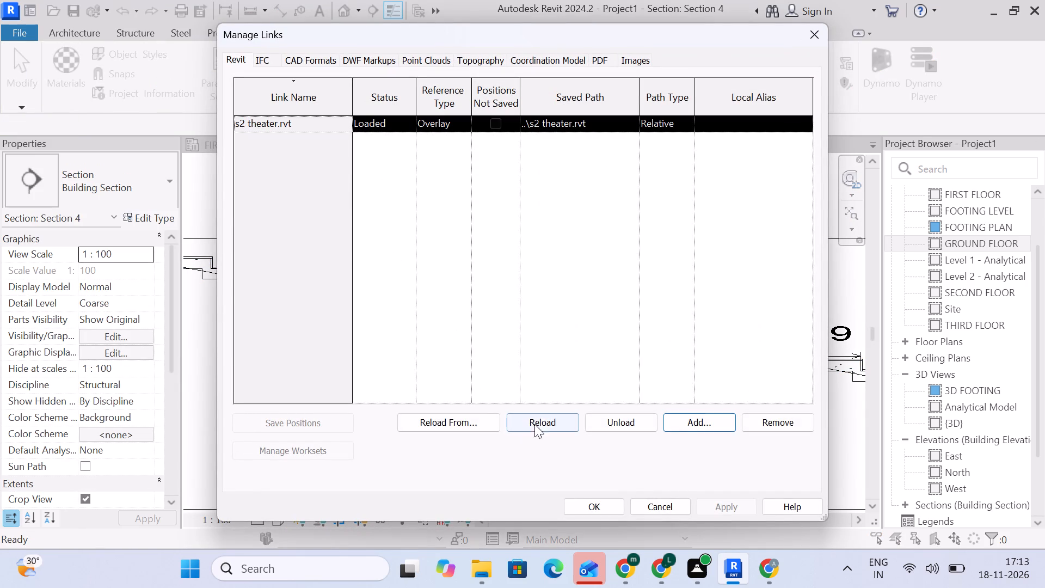
pyautogui.click(613, 423)
pyautogui.click(573, 299)
pyautogui.click(568, 314)
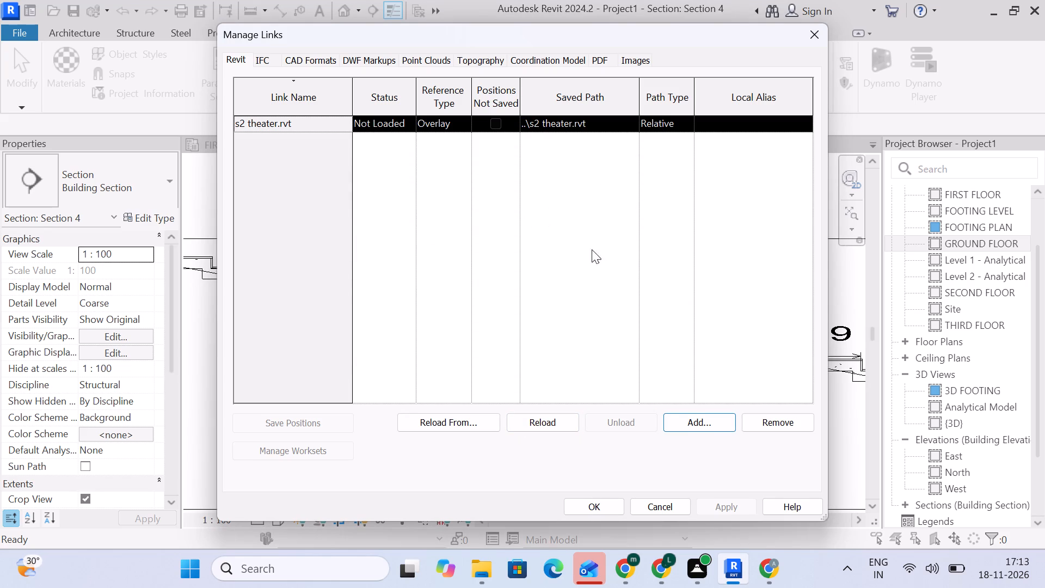
pyautogui.click(601, 509)
# Examine the Section 4 stair without the linked model and compare it with the stair in Section 3.
pyautogui.scroll(-5, 804, 356)
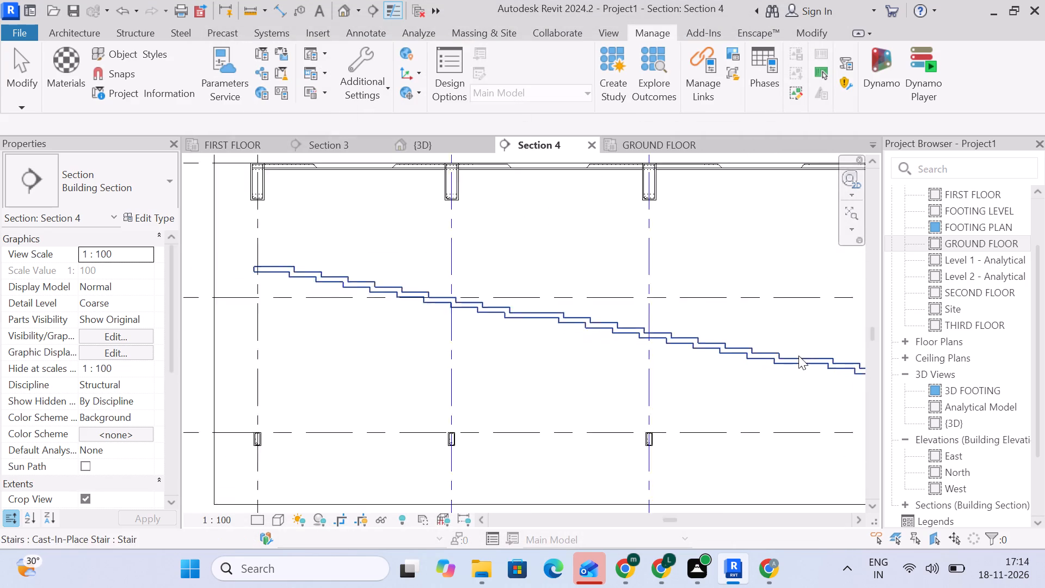
pyautogui.scroll(-1, 798, 356)
pyautogui.moveTo(795, 355); pyautogui.dragTo(620, 328, button='middle')
pyautogui.scroll(-6, 604, 314)
pyautogui.scroll(4, 686, 337)
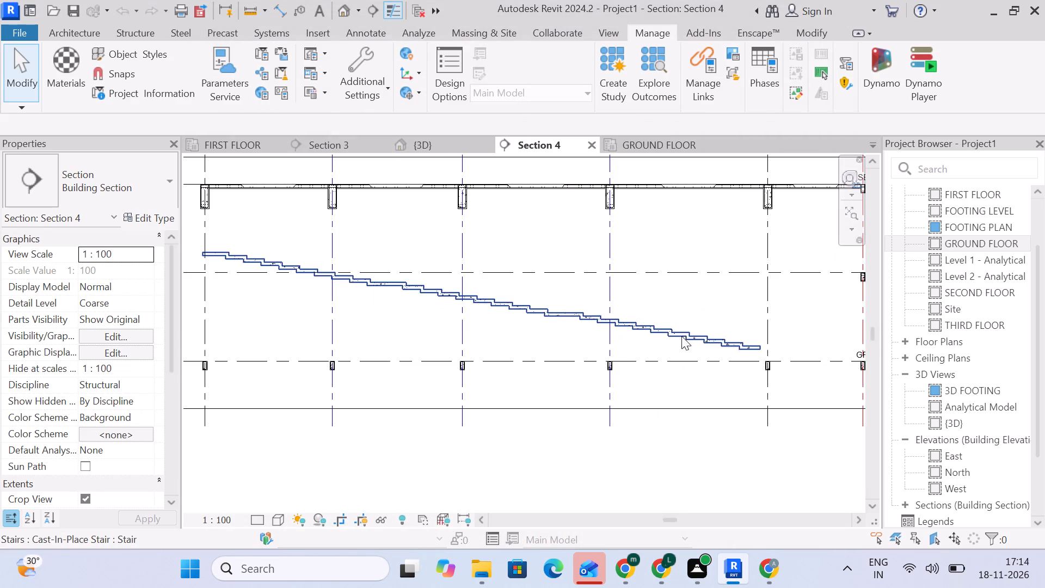
pyautogui.click(397, 285)
pyautogui.click(397, 332)
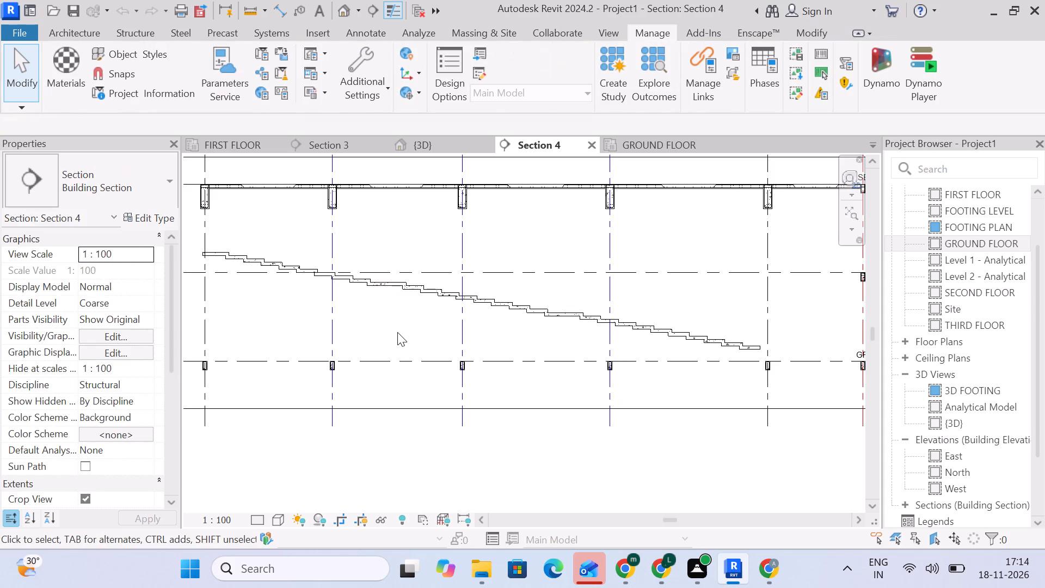
pyautogui.scroll(4, 759, 348)
pyautogui.moveTo(759, 357); pyautogui.dragTo(500, 313, button='middle')
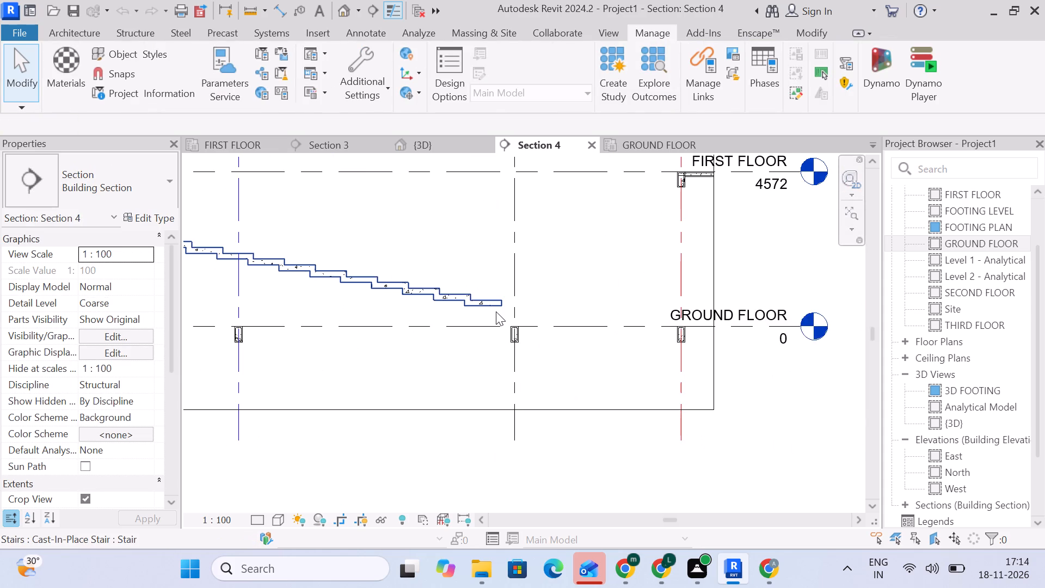
pyautogui.scroll(6, 496, 309)
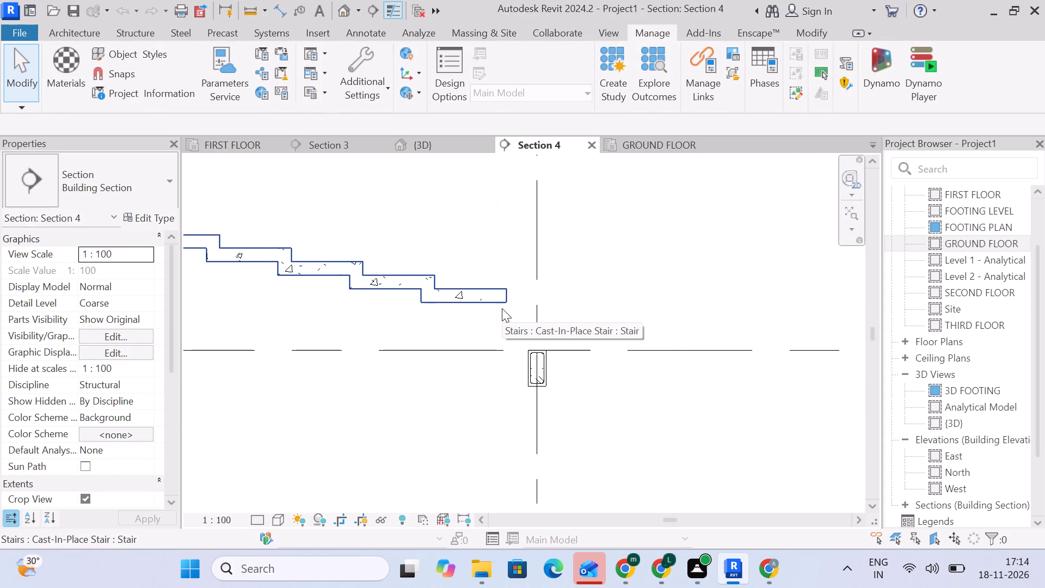
pyautogui.scroll(-5, 502, 308)
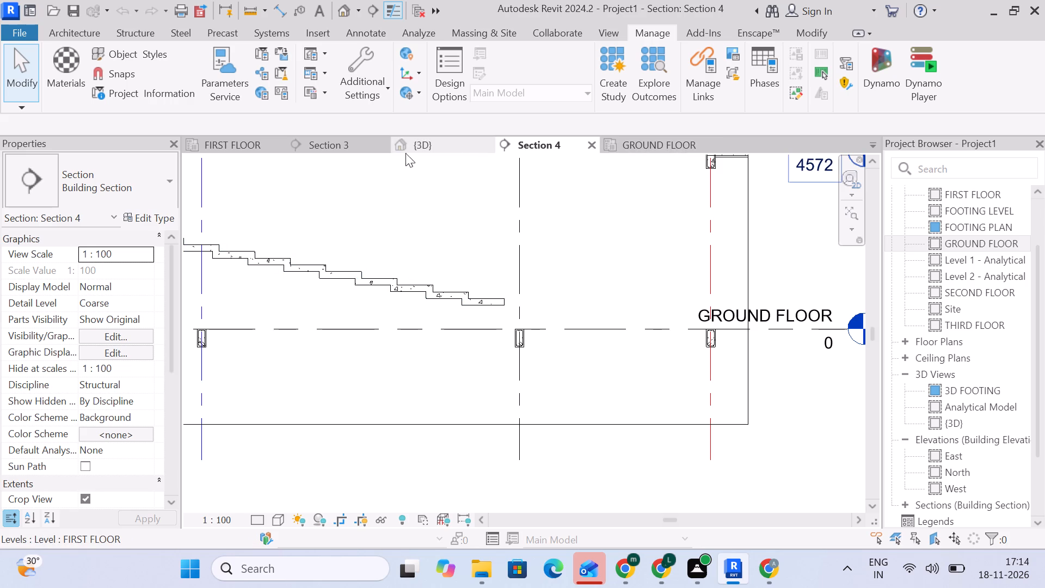
pyautogui.click(306, 149)
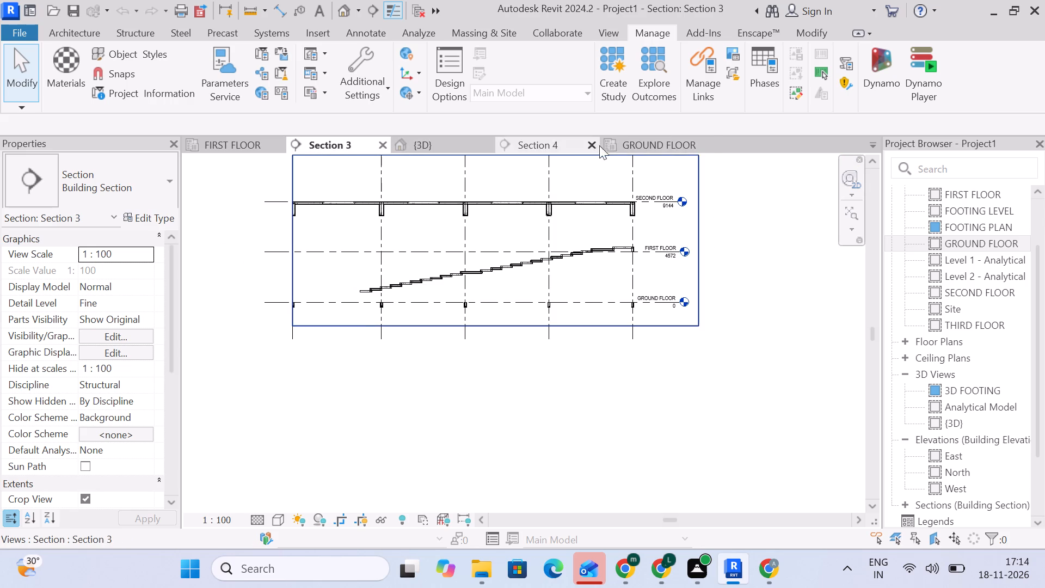
pyautogui.scroll(11, 359, 297)
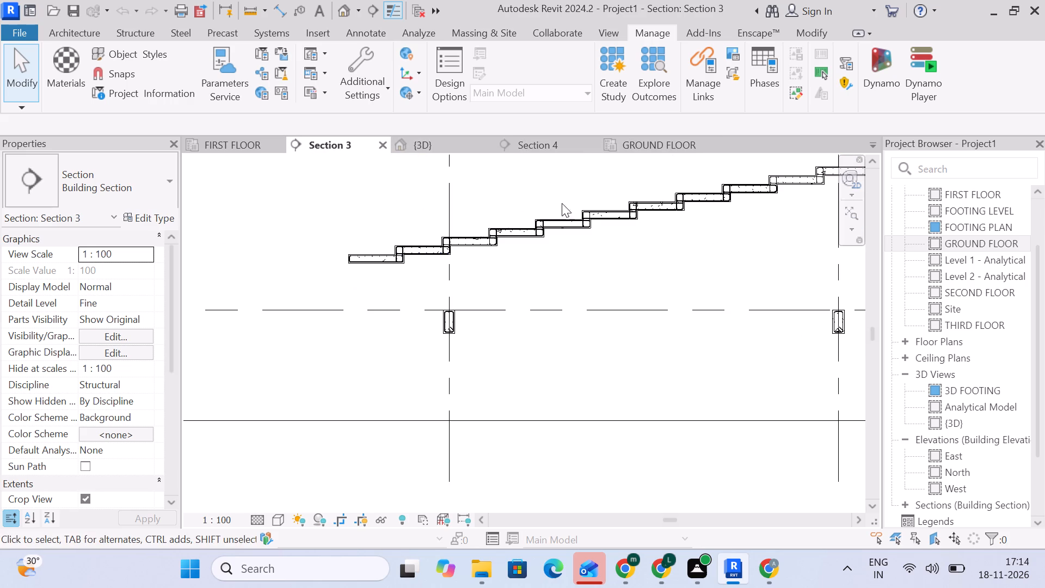
# In Section 4, copy the ground-floor beam and its rebar below the stair's upper end, unconstrained, to the top landing's outer upper corner.
pyautogui.click(546, 152)
pyautogui.scroll(-11, 508, 234)
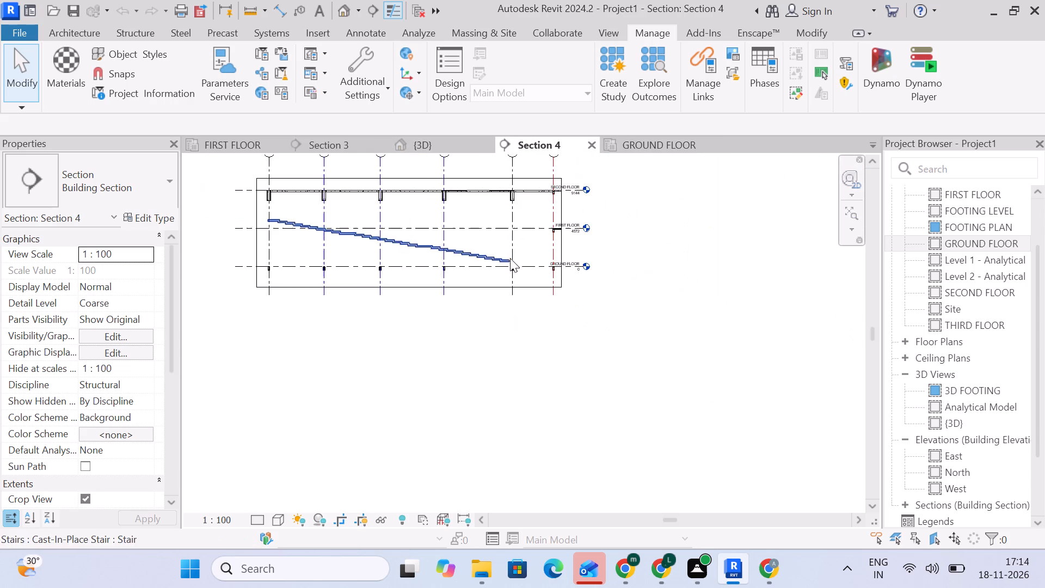
pyautogui.moveTo(502, 275); pyautogui.dragTo(612, 287, button='middle')
pyautogui.scroll(5, 432, 259)
pyautogui.scroll(6, 342, 223)
pyautogui.scroll(3, 335, 370)
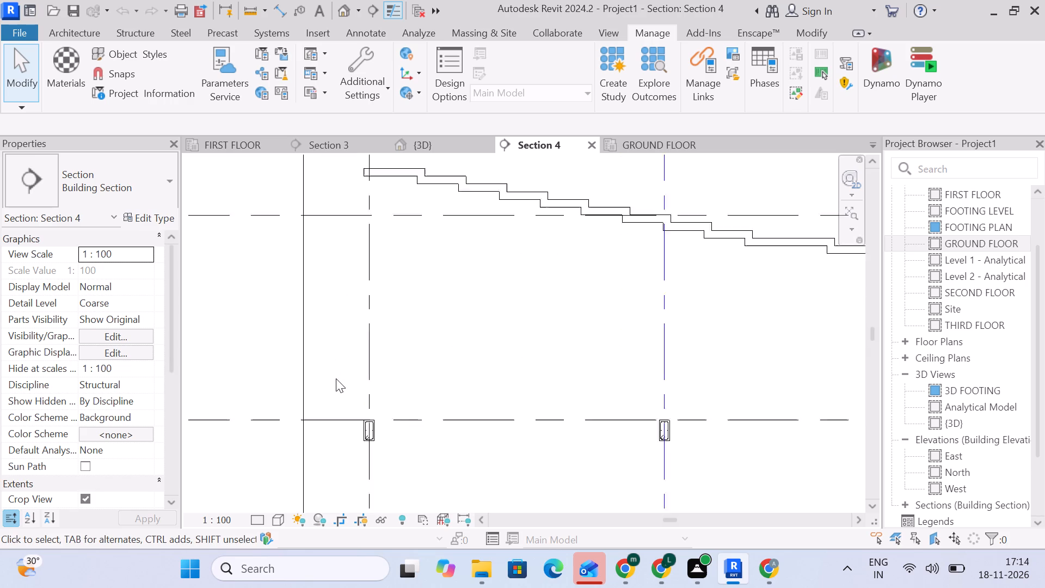
pyautogui.moveTo(389, 404); pyautogui.dragTo(402, 501, button='middle')
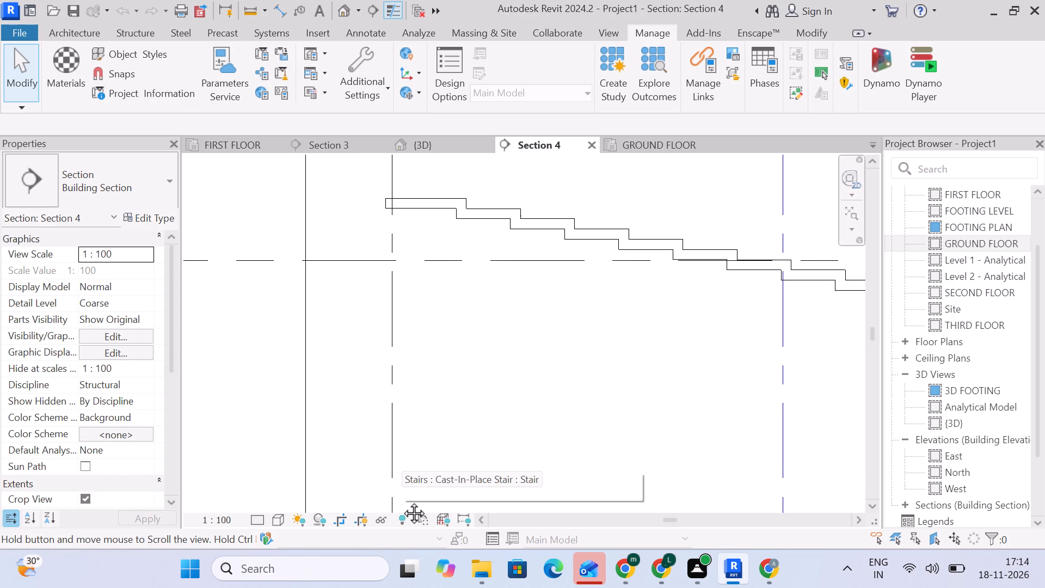
pyautogui.moveTo(402, 501); pyautogui.dragTo(401, 500, button='middle')
pyautogui.moveTo(432, 450); pyautogui.dragTo(428, 426, button='middle')
pyautogui.moveTo(458, 450); pyautogui.dragTo(445, 278, button='middle')
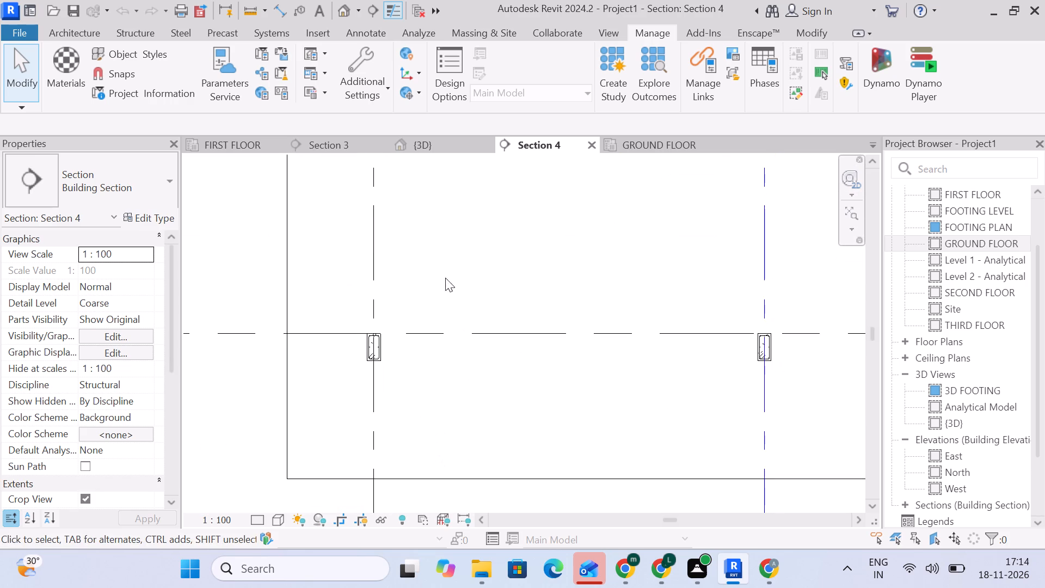
pyautogui.moveTo(346, 310); pyautogui.dragTo(401, 385)
pyautogui.scroll(5, 392, 373)
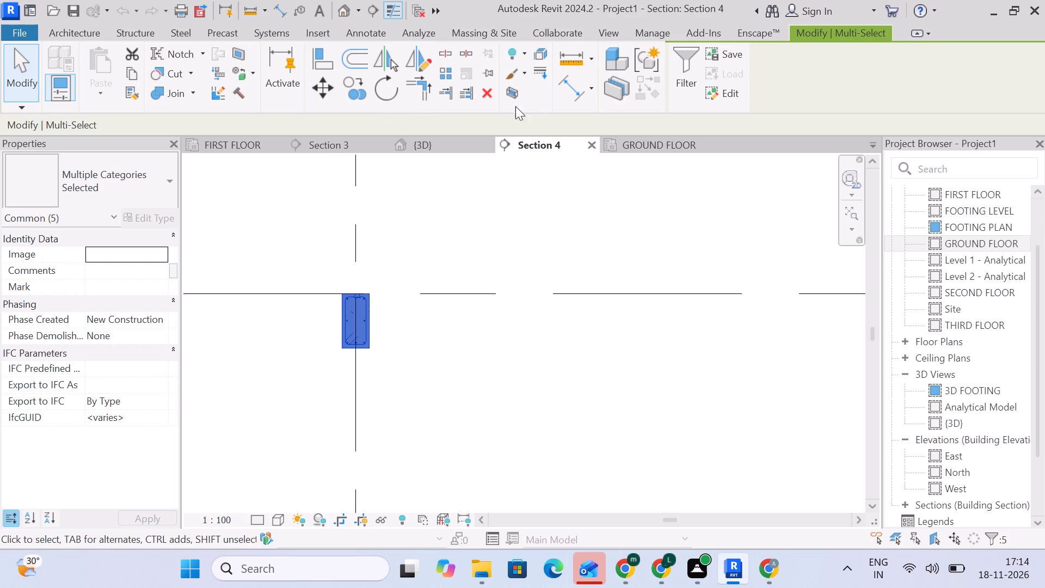
pyautogui.click(352, 95)
pyautogui.scroll(4, 346, 291)
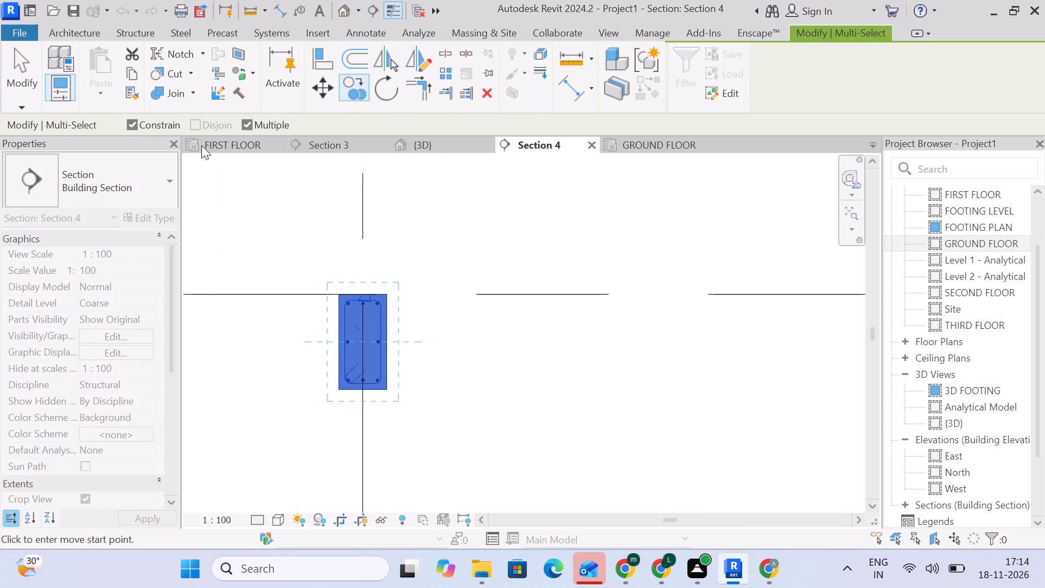
pyautogui.click(130, 126)
pyautogui.scroll(5, 329, 295)
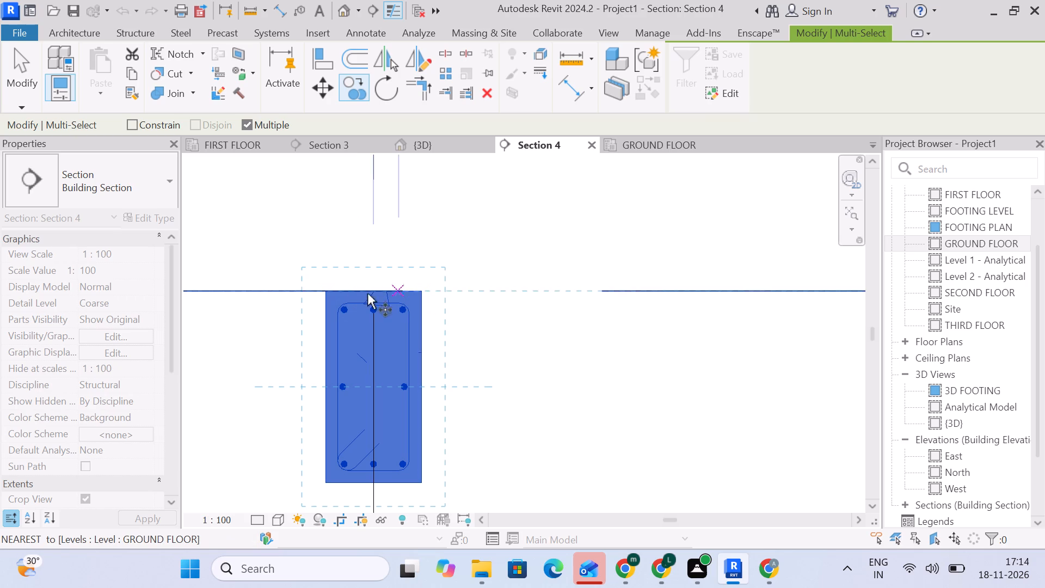
pyautogui.click(326, 293)
pyautogui.scroll(-5, 322, 226)
pyautogui.moveTo(322, 226); pyautogui.dragTo(323, 430, button='middle')
pyautogui.scroll(-10, 326, 290)
pyautogui.moveTo(321, 198); pyautogui.dragTo(310, 412, button='middle')
pyautogui.scroll(5, 310, 307)
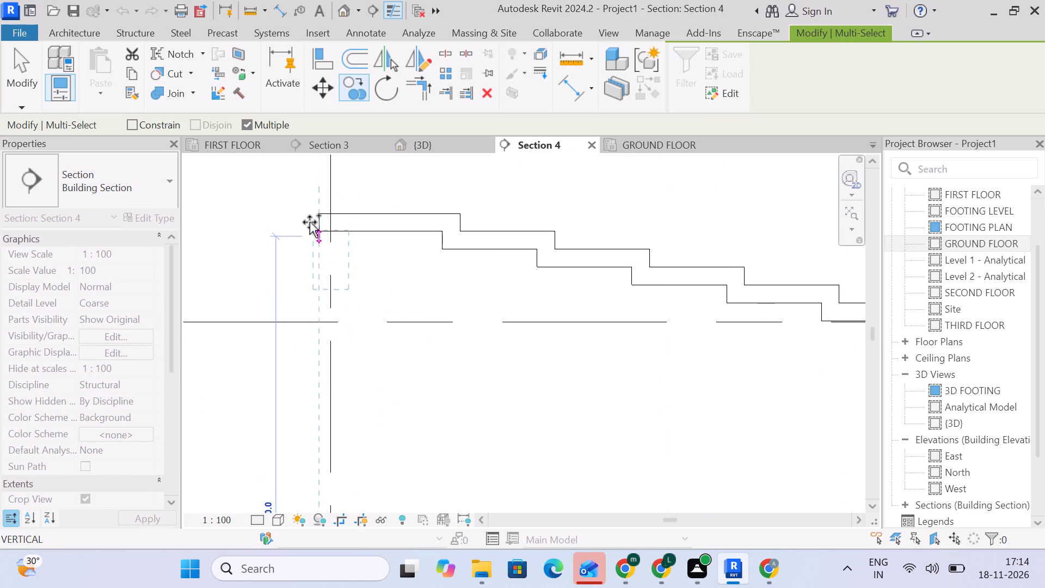
pyautogui.scroll(10, 313, 226)
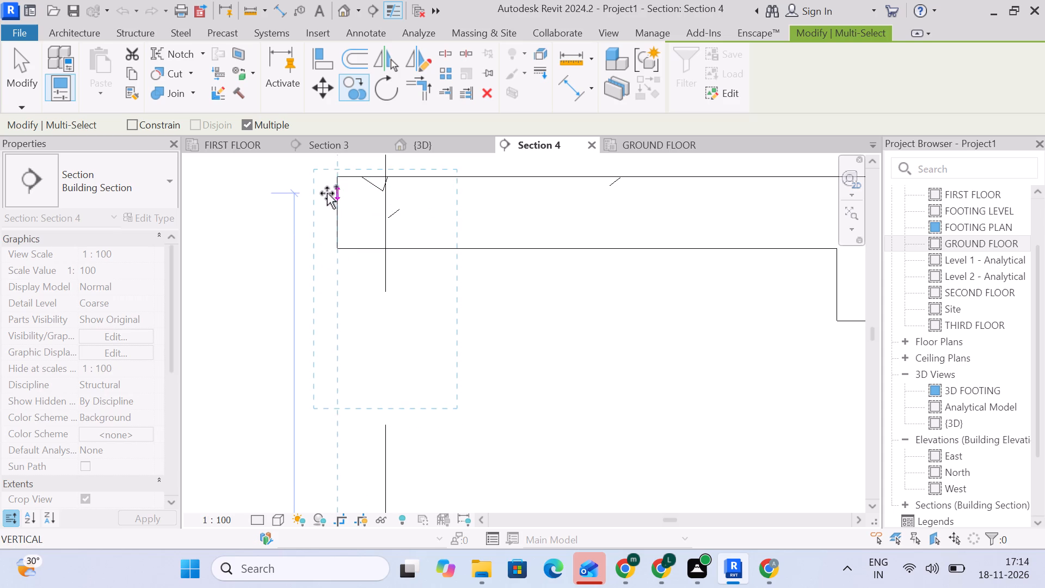
pyautogui.click(335, 179)
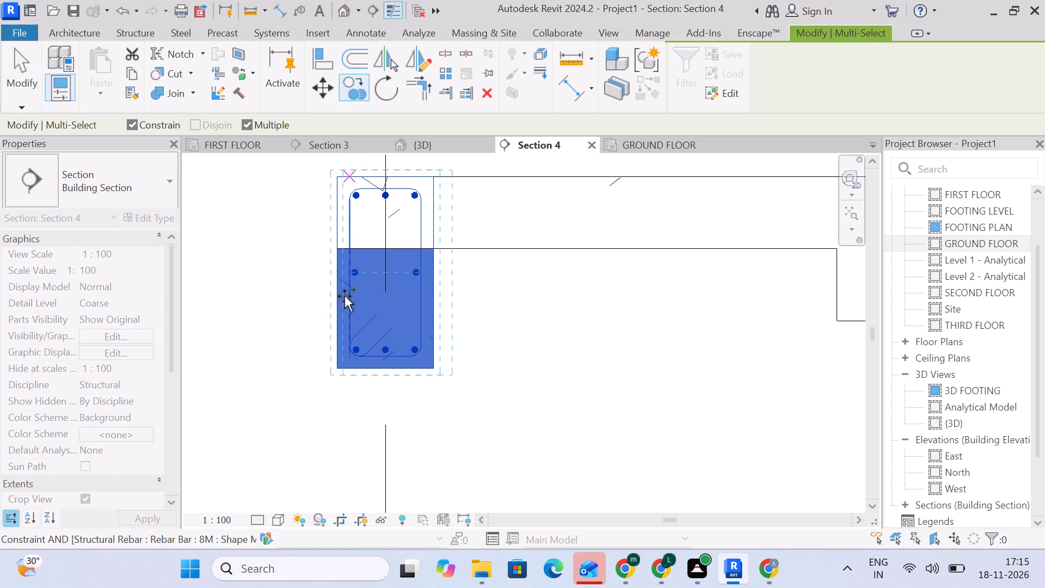
pyautogui.click(22, 78)
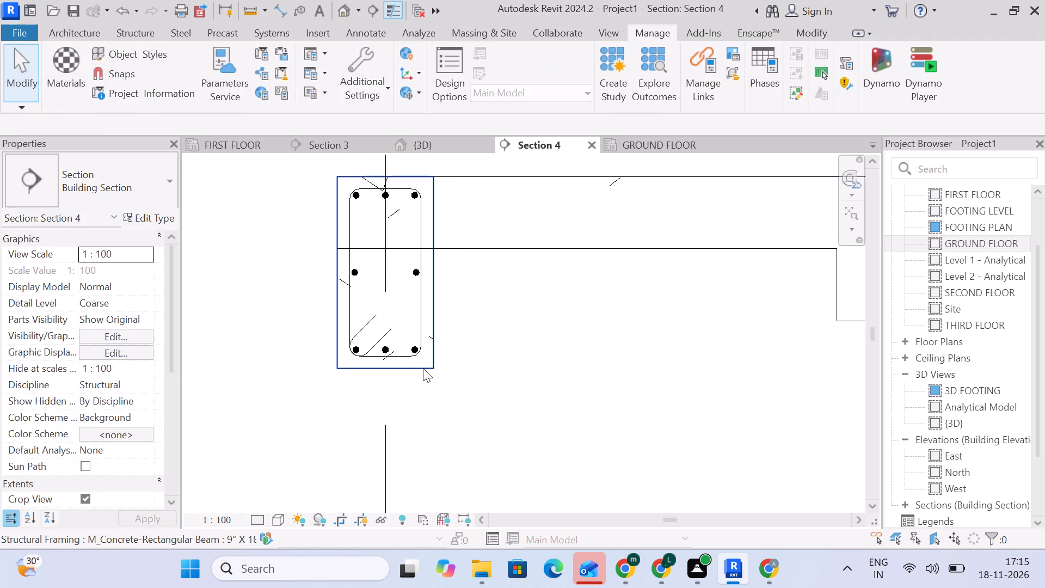
# Set the Section 4 view's detail level to Fine.
pyautogui.click(256, 518)
pyautogui.click(292, 499)
pyautogui.click(517, 451)
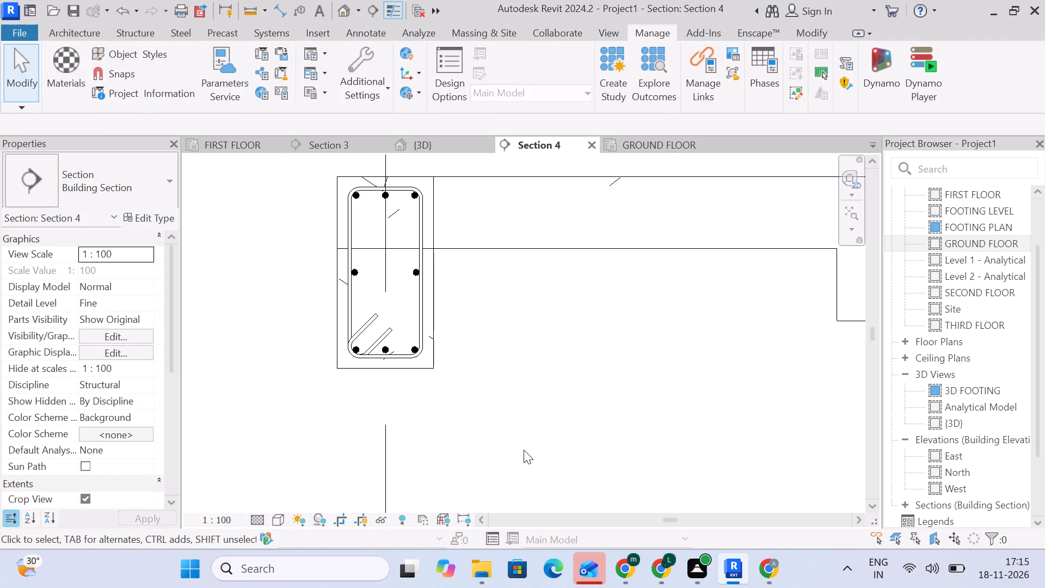
pyautogui.scroll(-4, 527, 451)
pyautogui.moveTo(544, 454); pyautogui.dragTo(395, 364, button='middle')
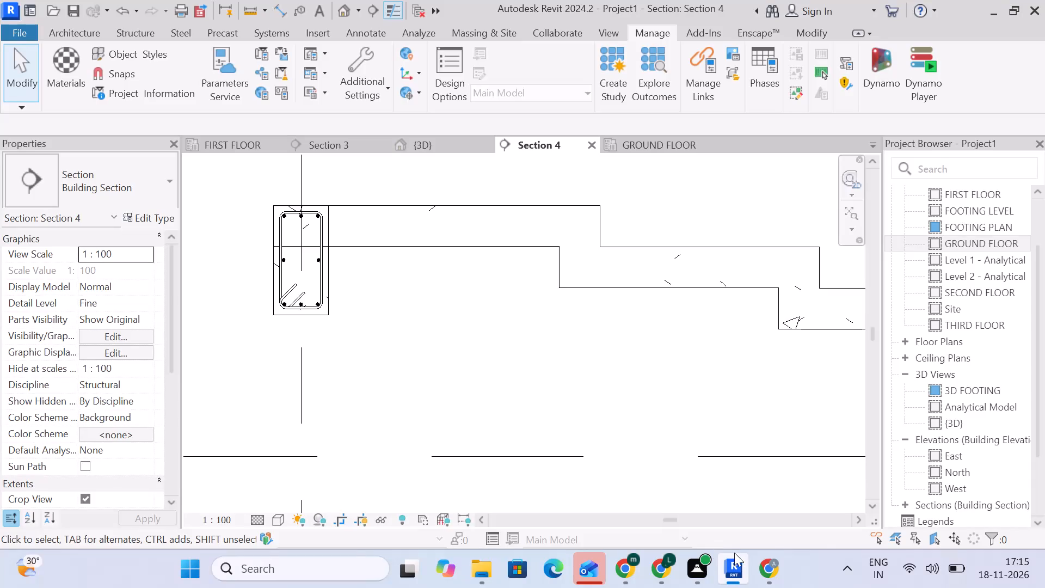
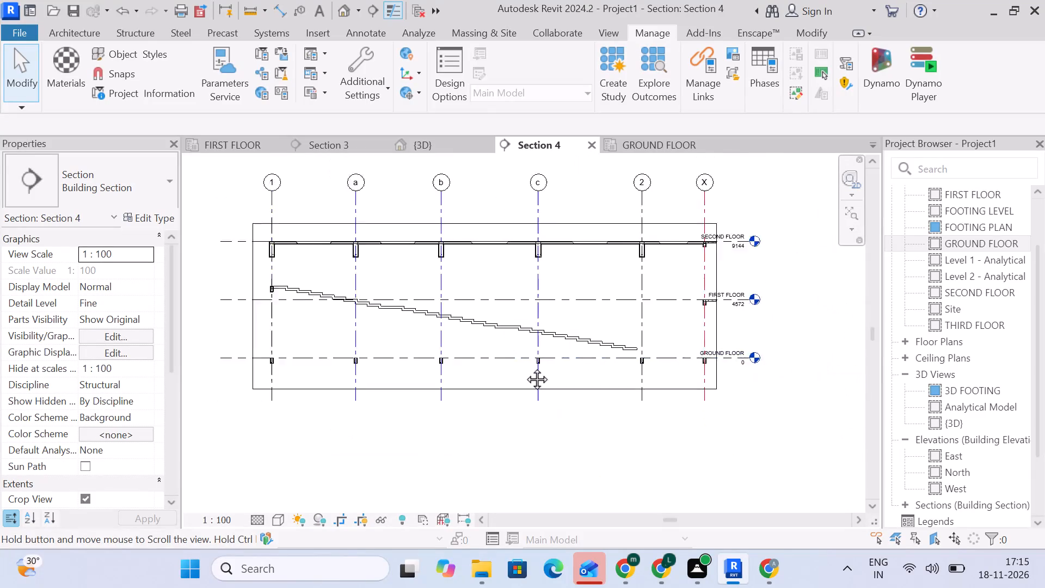
# Examine the stair's bottom steps in Section 4 and compare them with the reinforced stair steps in Section 3.
pyautogui.scroll(10, 570, 350)
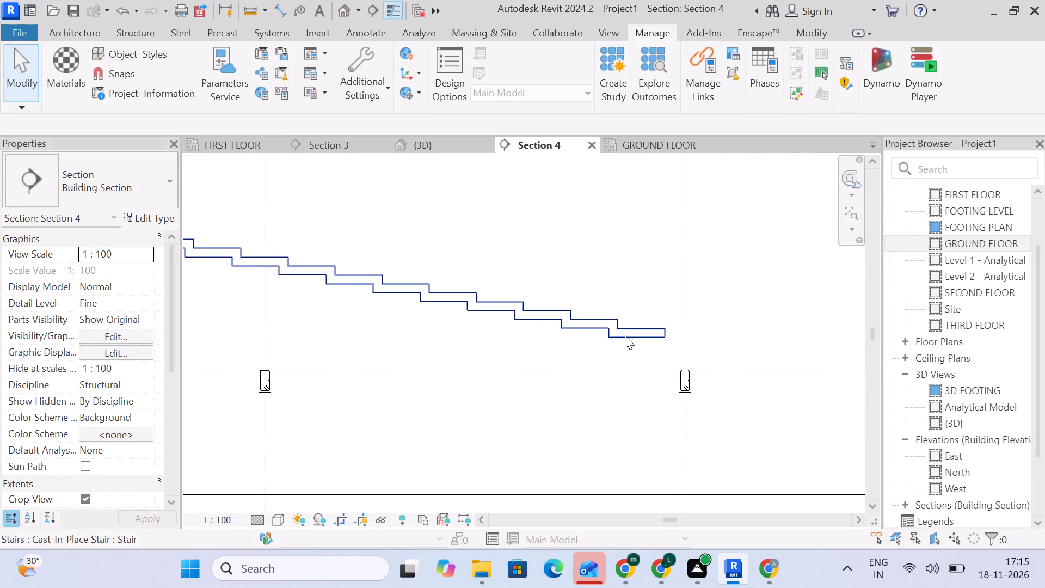
pyautogui.scroll(12, 625, 335)
pyautogui.click(696, 350)
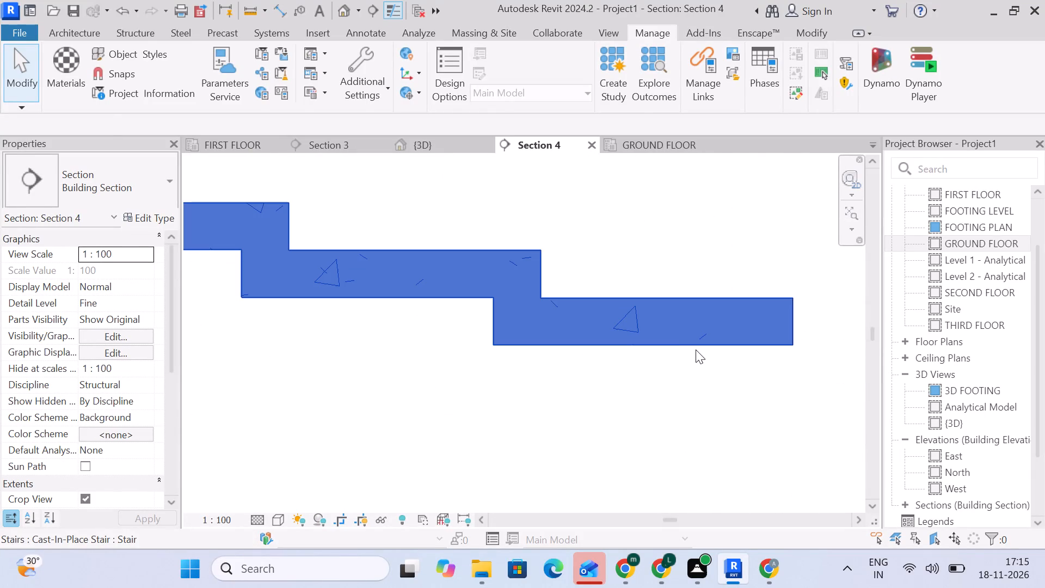
pyautogui.click(534, 430)
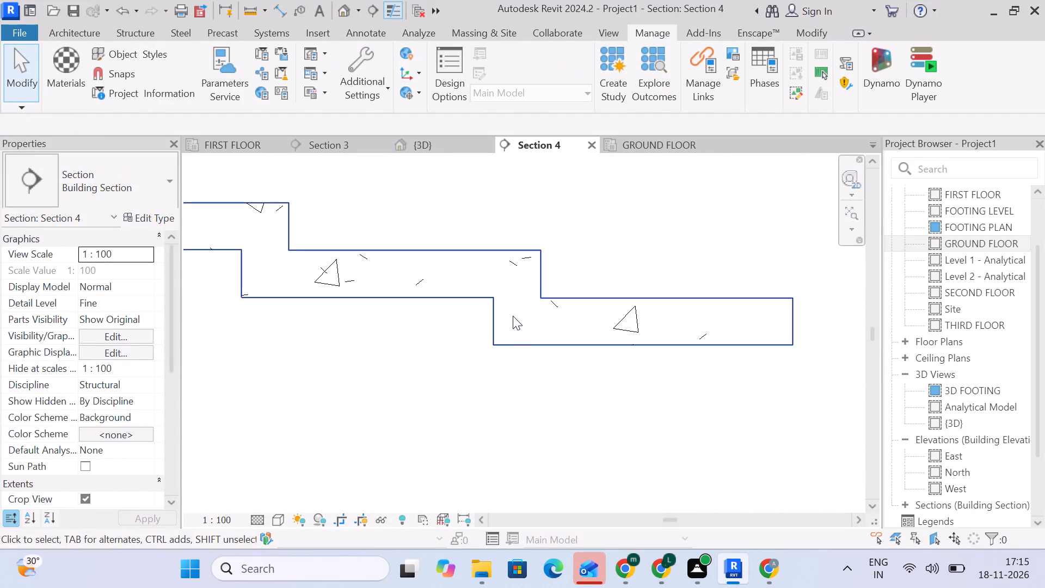
pyautogui.scroll(-3, 571, 215)
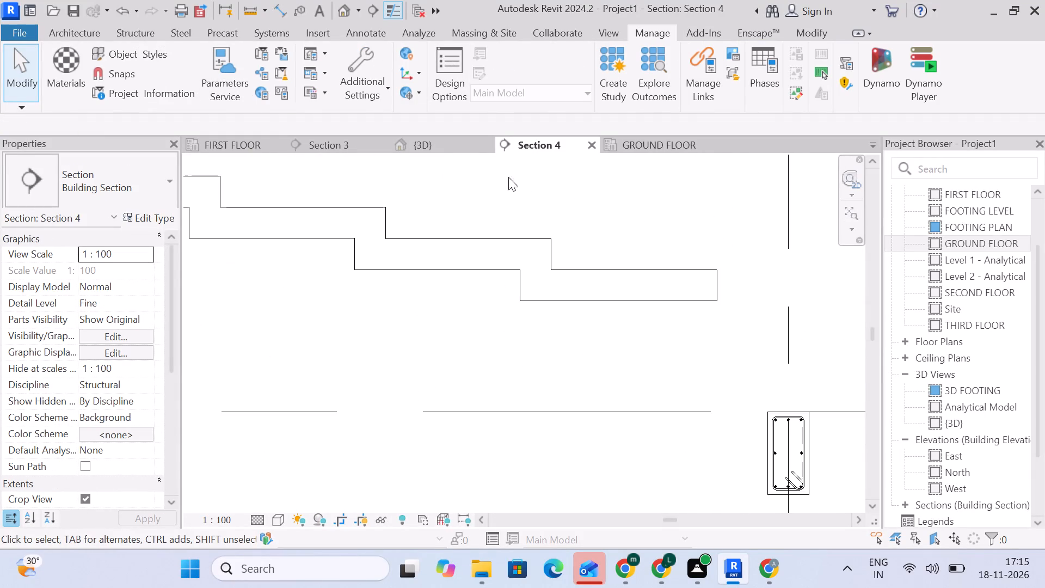
pyautogui.click(337, 146)
pyautogui.scroll(15, 358, 258)
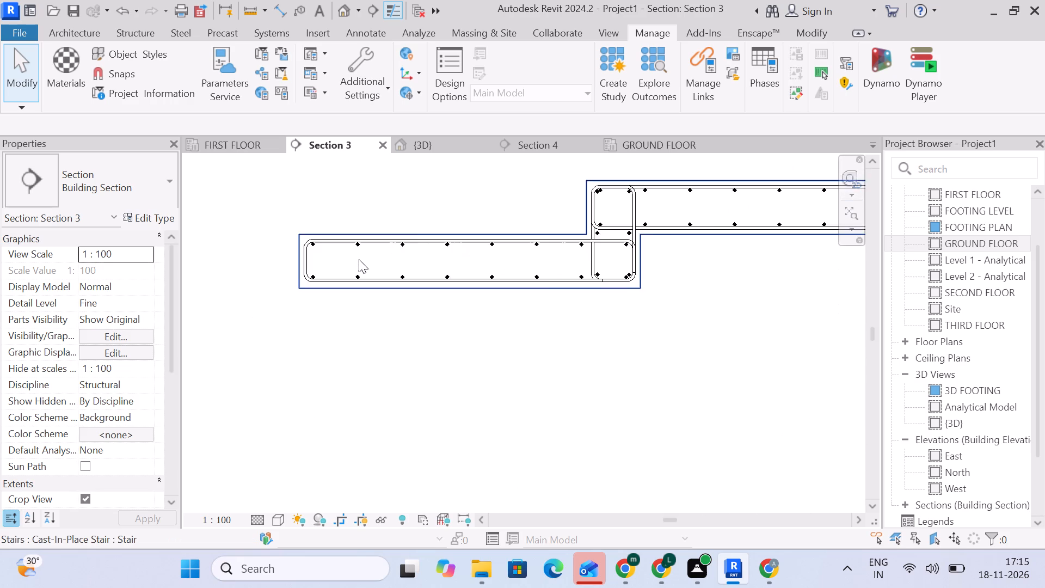
pyautogui.scroll(-4, 359, 259)
pyautogui.click(496, 154)
pyautogui.click(528, 151)
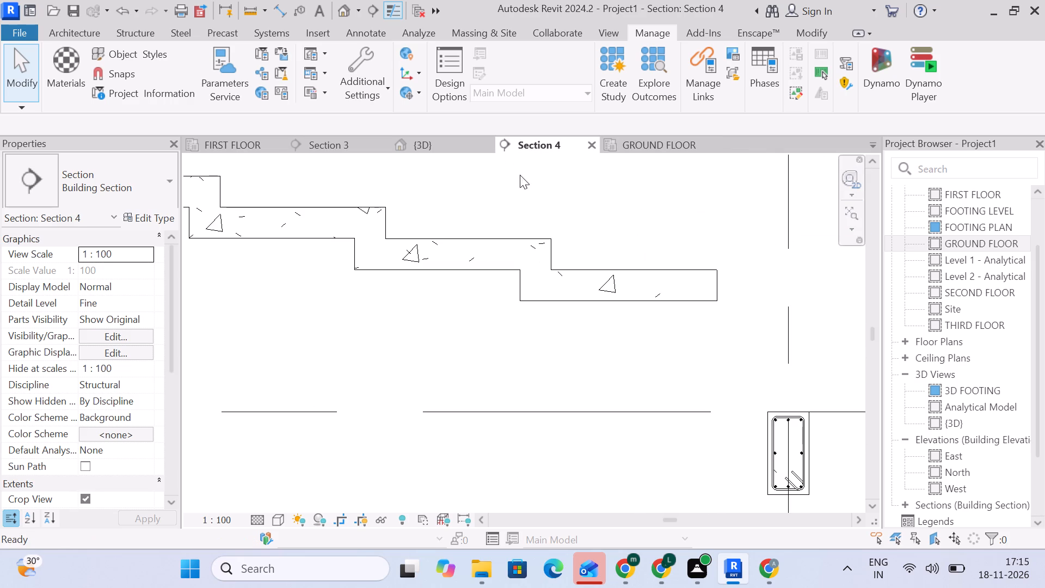
# Measure the concrete thickness of the stair's lowest tread with an aligned dimension, without placing it.
pyautogui.moveTo(721, 304); pyautogui.dragTo(640, 279, button='middle')
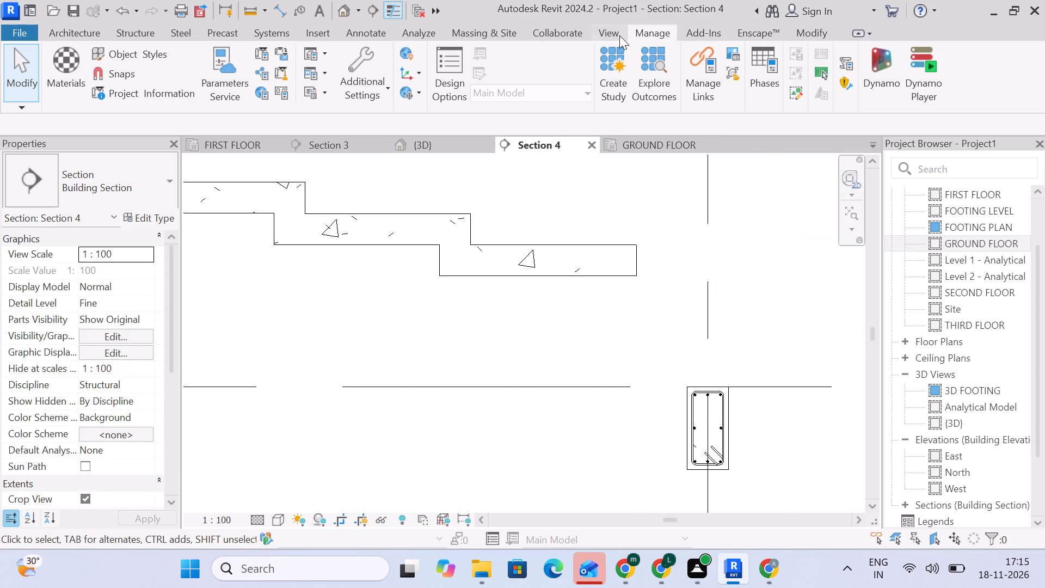
pyautogui.click(808, 28)
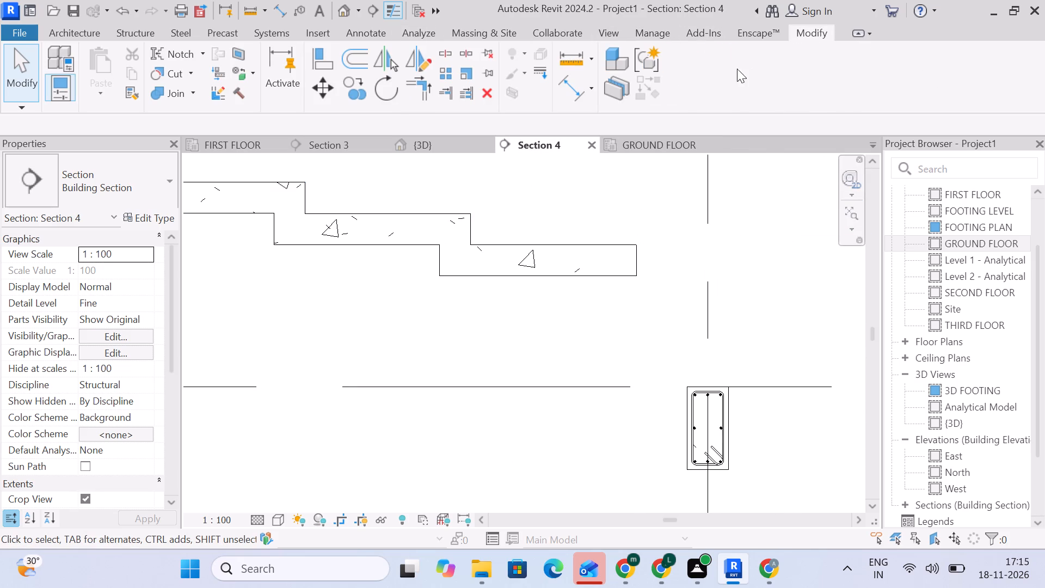
pyautogui.click(562, 94)
pyautogui.click(556, 280)
pyautogui.click(564, 244)
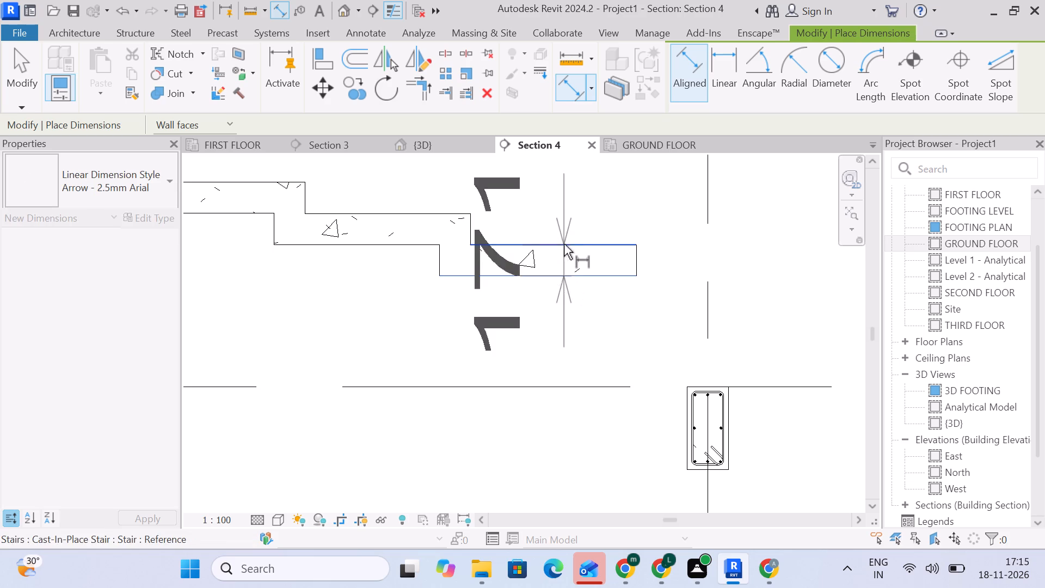
pyautogui.click(16, 82)
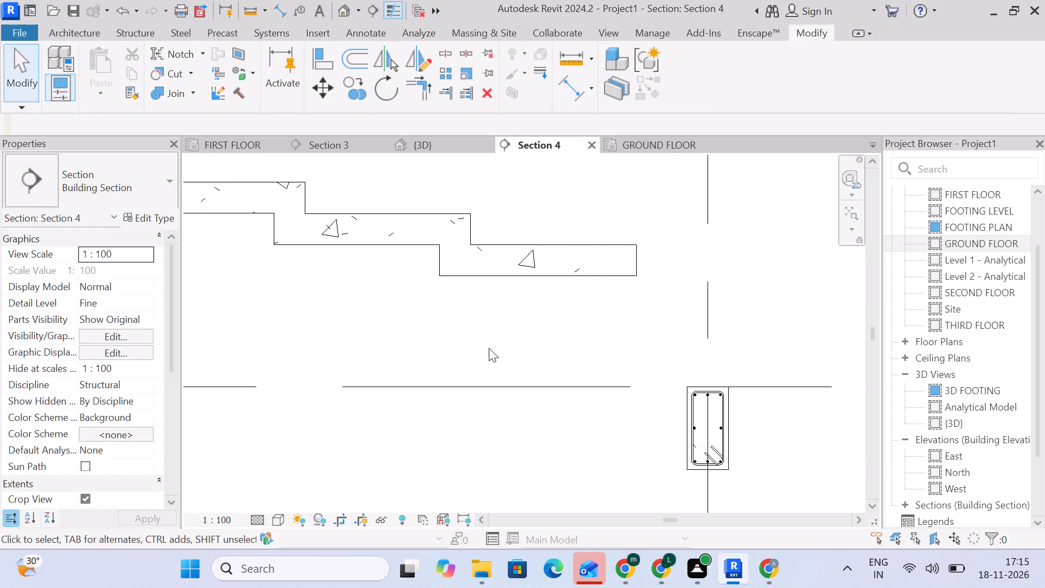
# Assign the STAIRS <15 mm> rebar cover setting to the stair in Section 4.
pyautogui.scroll(-5, 510, 343)
pyautogui.scroll(10, 558, 290)
pyautogui.moveTo(610, 357); pyautogui.dragTo(605, 307, button='middle')
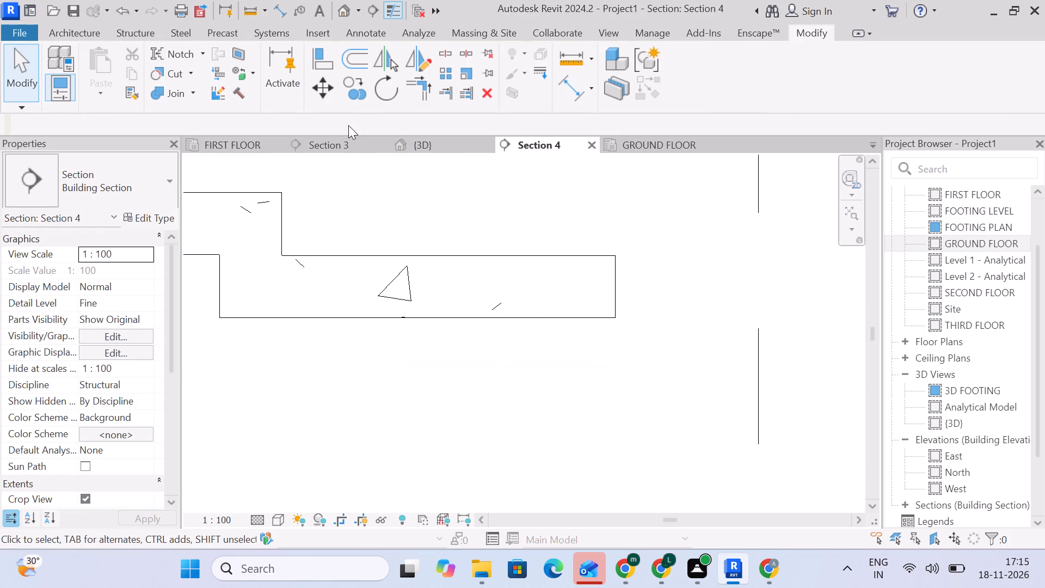
pyautogui.click(148, 39)
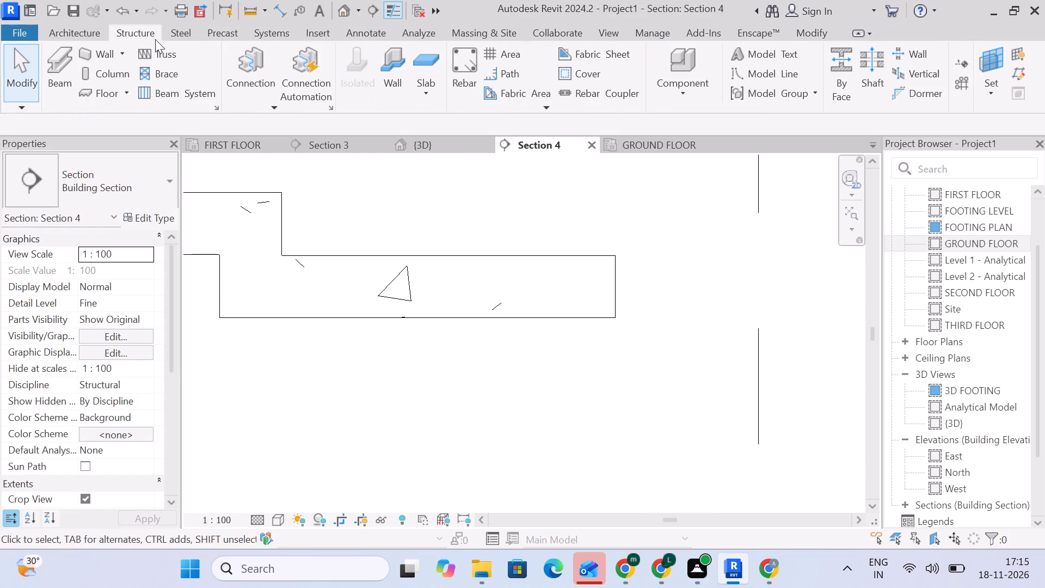
pyautogui.click(598, 70)
pyautogui.click(536, 309)
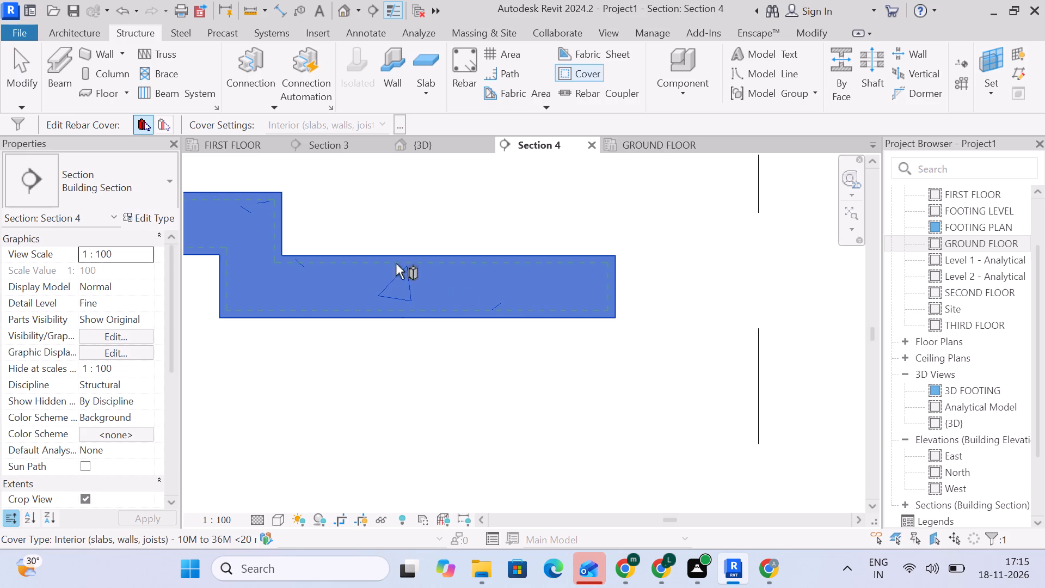
pyautogui.click(365, 126)
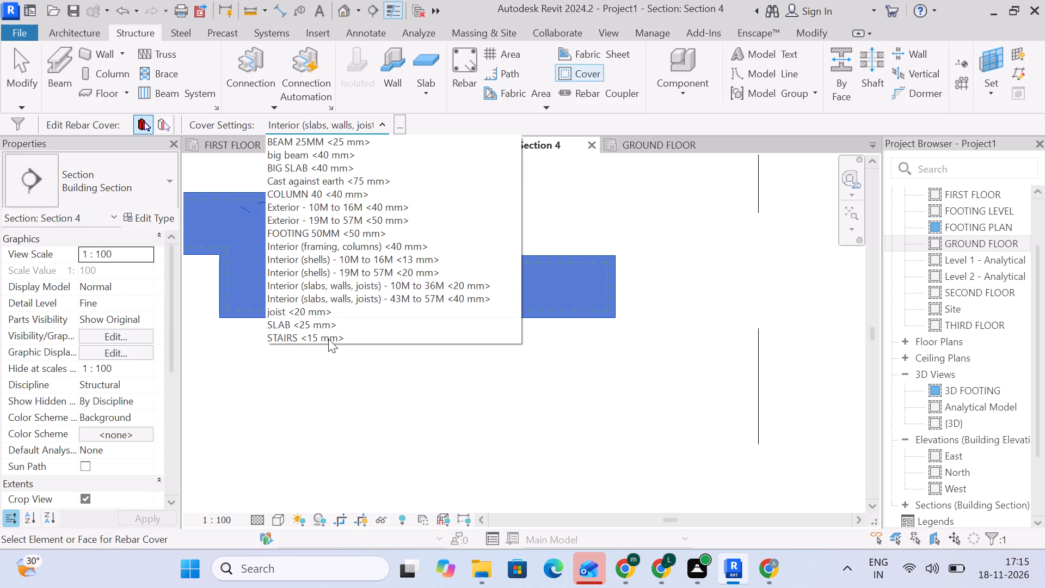
pyautogui.click(328, 339)
pyautogui.click(17, 67)
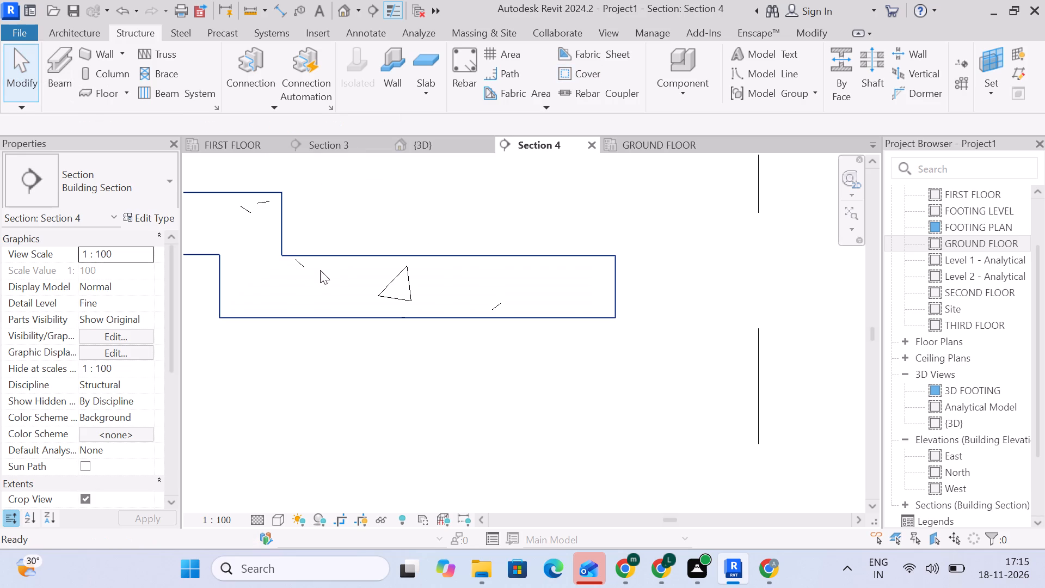
# Place a structural rebar stirrup of shape M_T2 in the stair's lowest tread, on the current work plane and parallel to it.
pyautogui.scroll(-3, 391, 284)
pyautogui.moveTo(420, 284); pyautogui.dragTo(454, 230, button='middle')
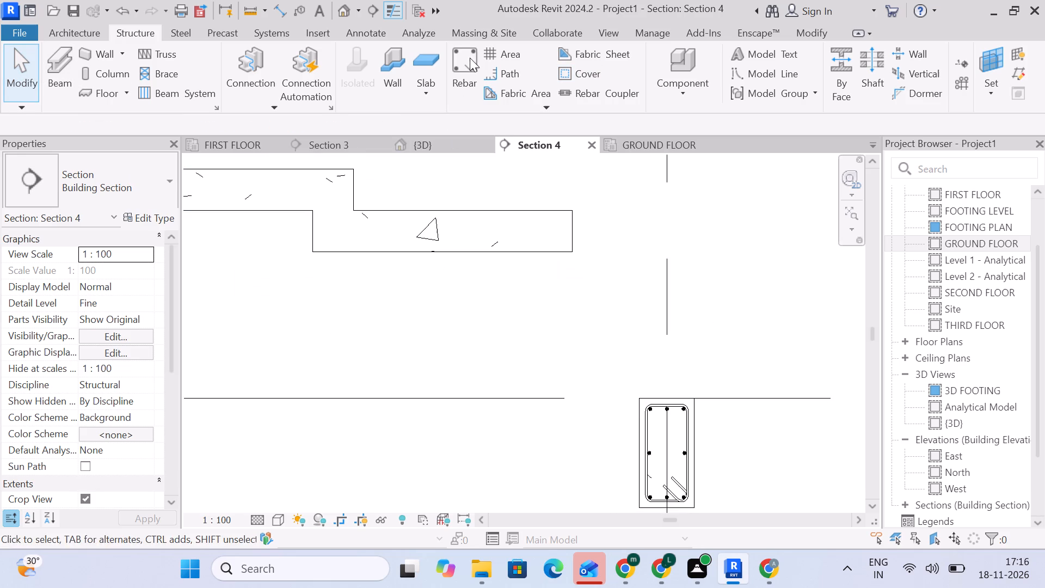
pyautogui.click(470, 57)
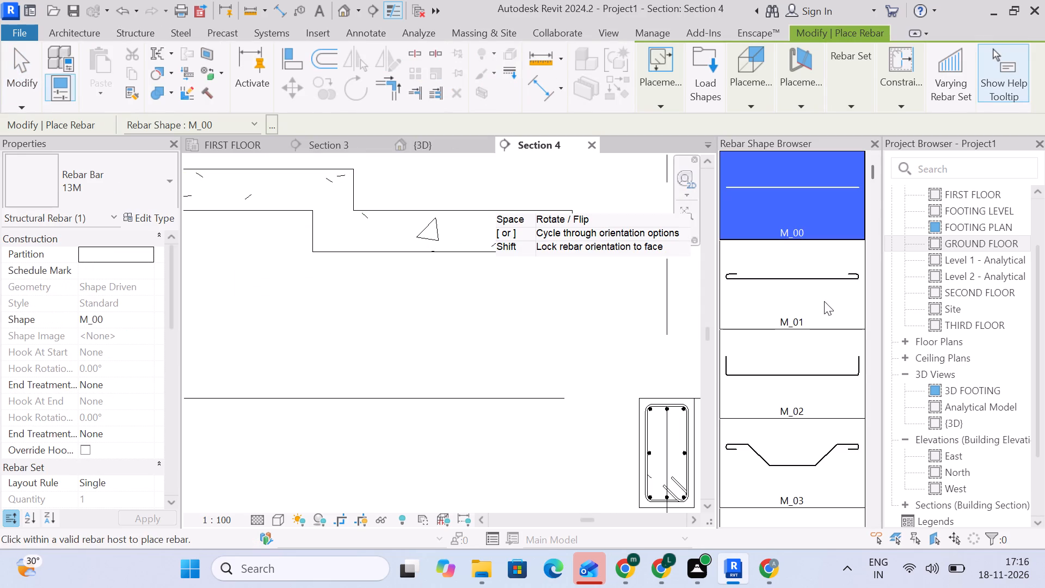
pyautogui.scroll(-20, 806, 311)
pyautogui.scroll(-20, 806, 311)
pyautogui.scroll(-1, 806, 311)
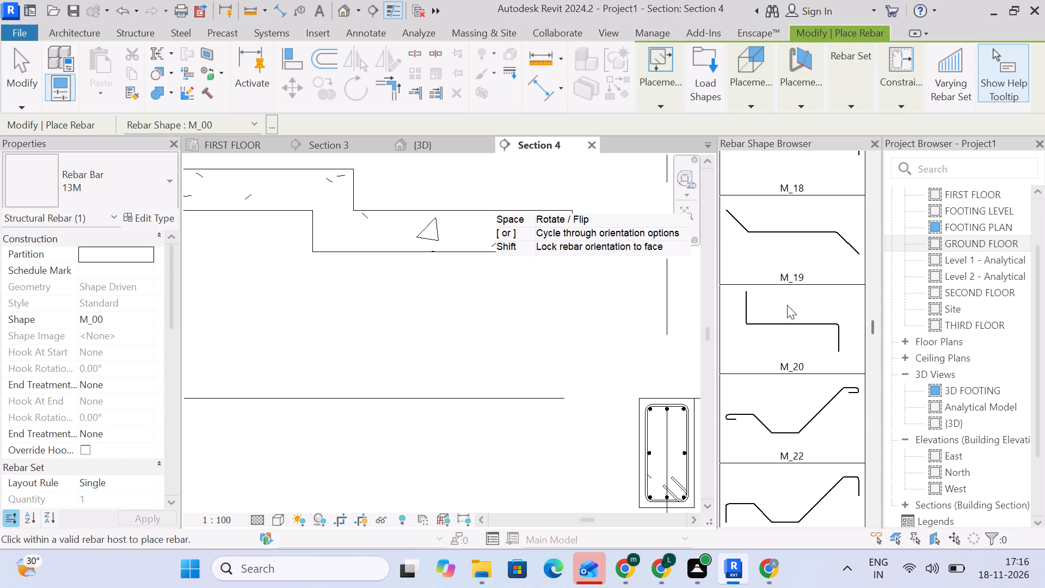
pyautogui.scroll(-20, 787, 305)
pyautogui.scroll(-20, 787, 305)
pyautogui.scroll(-3, 787, 305)
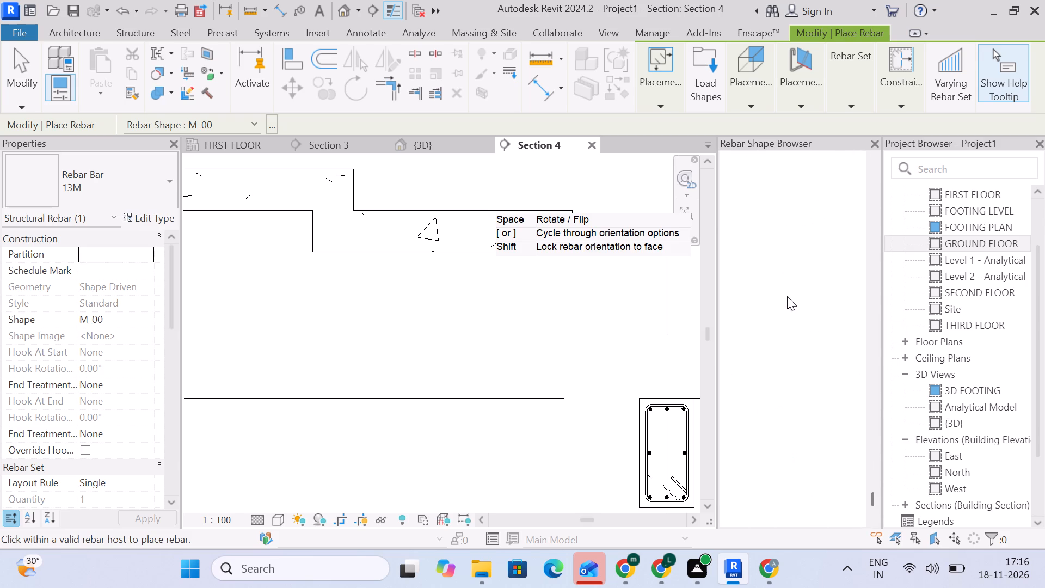
pyautogui.scroll(-7, 787, 296)
pyautogui.scroll(7, 789, 297)
pyautogui.scroll(-4, 790, 297)
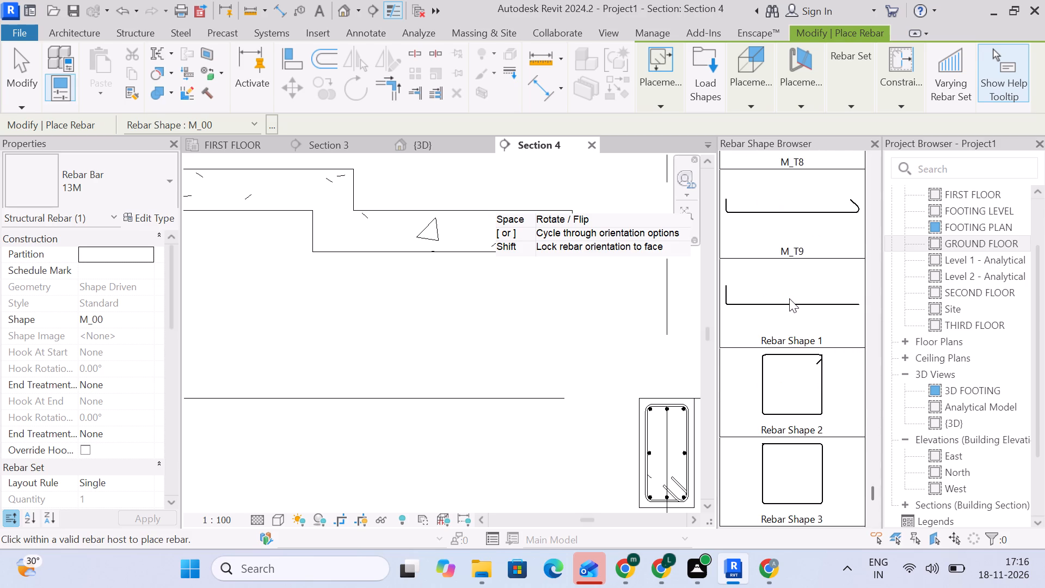
pyautogui.scroll(8, 788, 309)
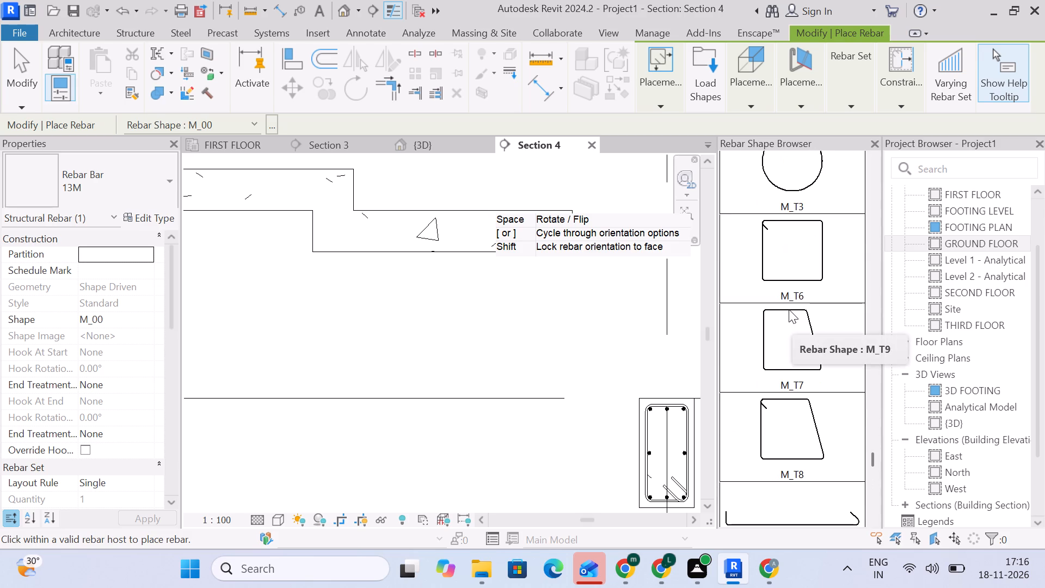
pyautogui.scroll(5, 788, 264)
pyautogui.click(792, 292)
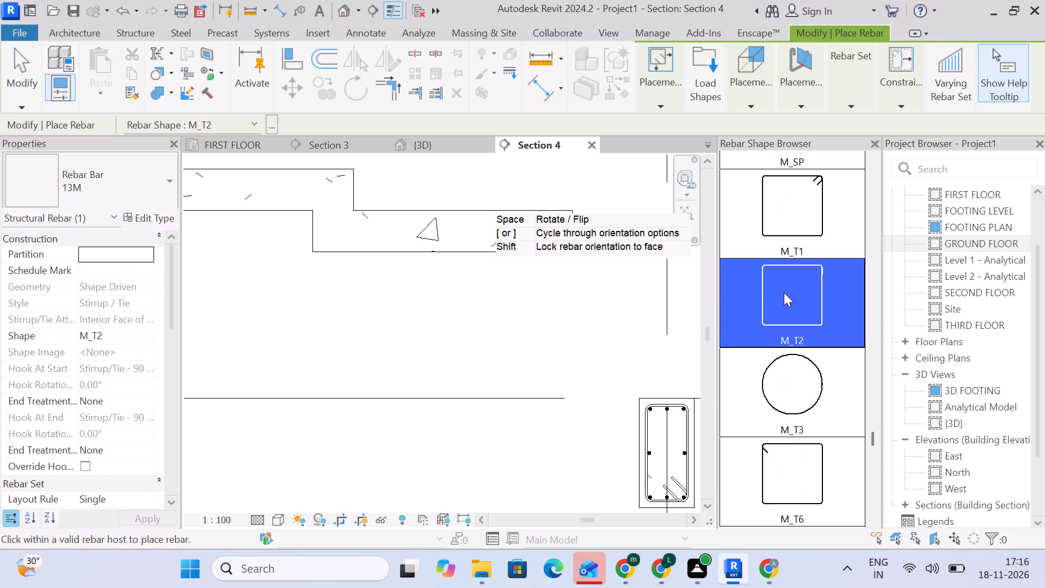
pyautogui.scroll(4, 449, 234)
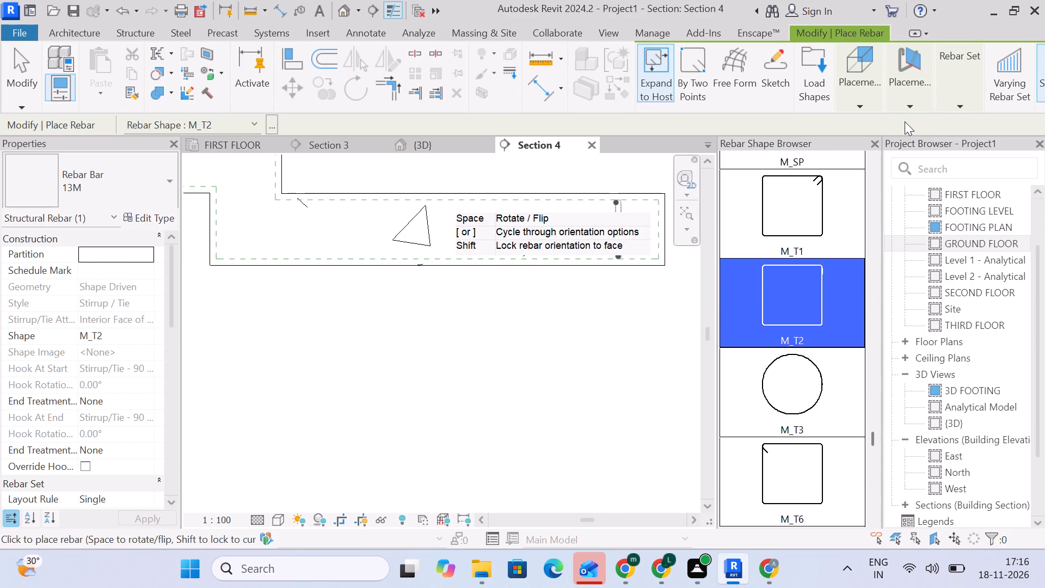
pyautogui.click(900, 95)
pyautogui.click(946, 132)
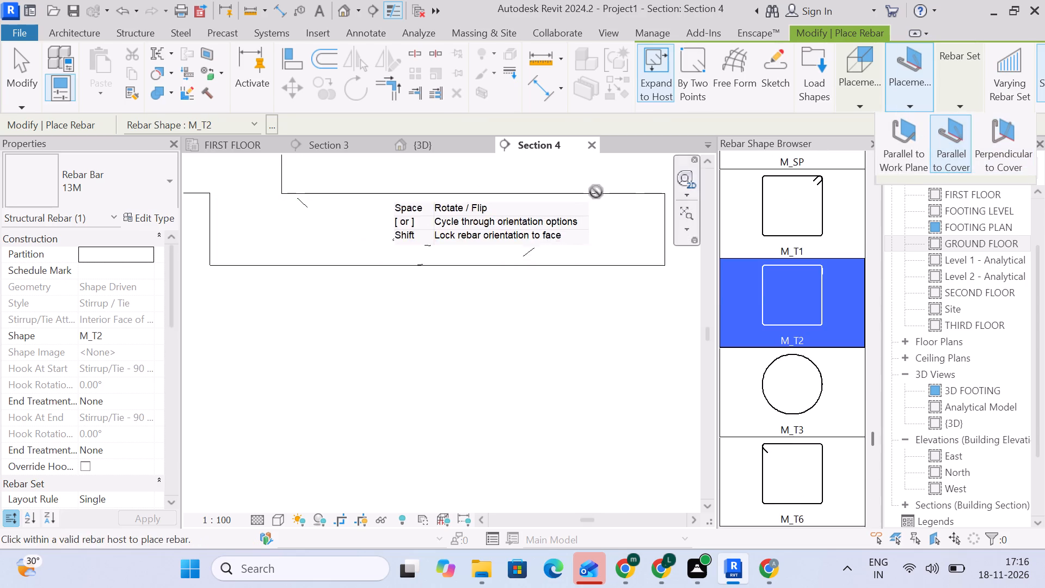
pyautogui.click(871, 102)
pyautogui.click(878, 147)
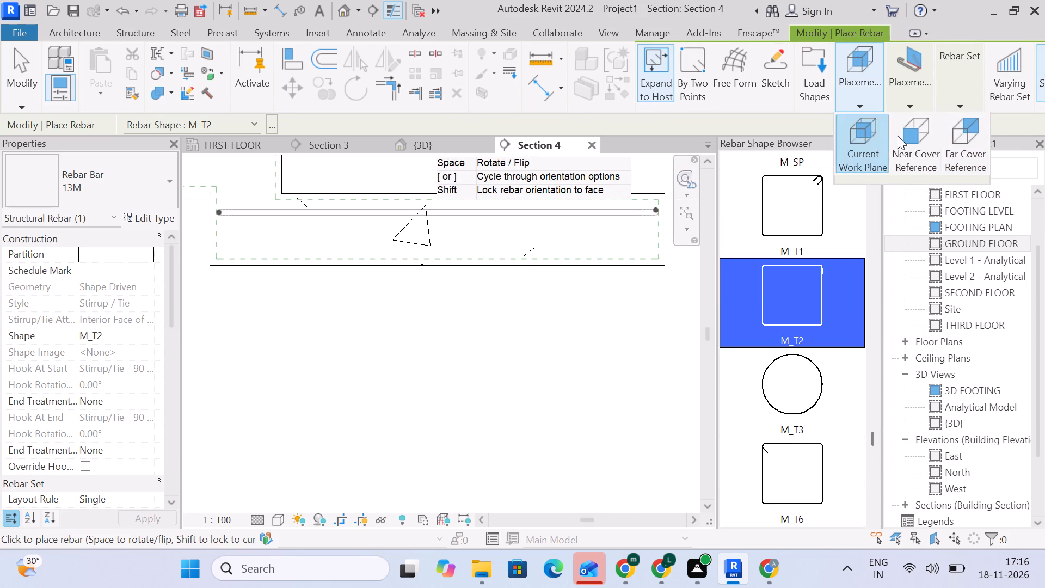
pyautogui.click(903, 107)
pyautogui.click(880, 145)
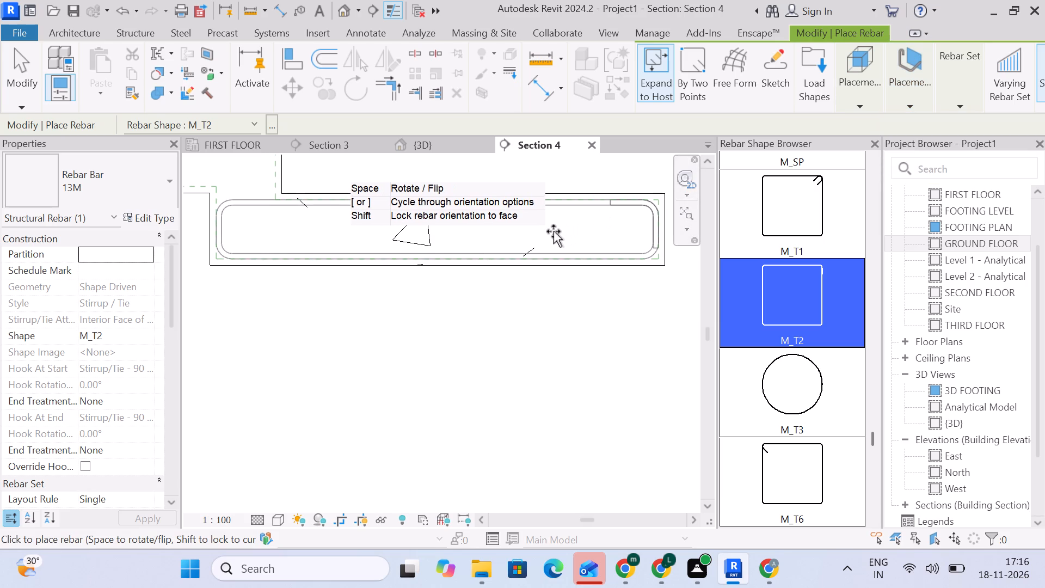
pyautogui.click(564, 225)
# Place a second, upright M_T2 stirrup where the lowest tread meets the riser above it.
pyautogui.scroll(-2, 484, 249)
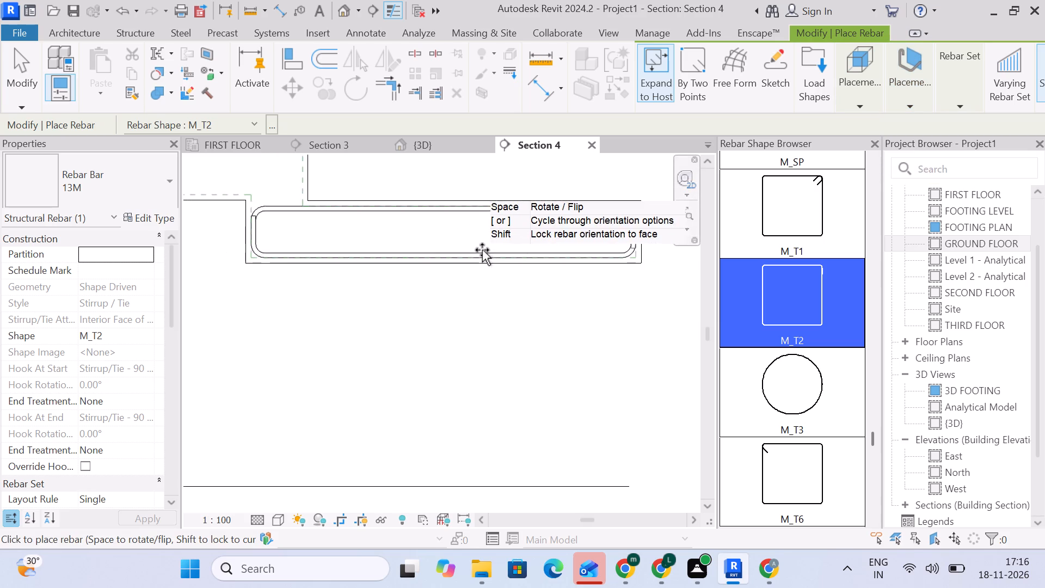
pyautogui.moveTo(482, 250); pyautogui.dragTo(633, 334, button='middle')
pyautogui.click(463, 290)
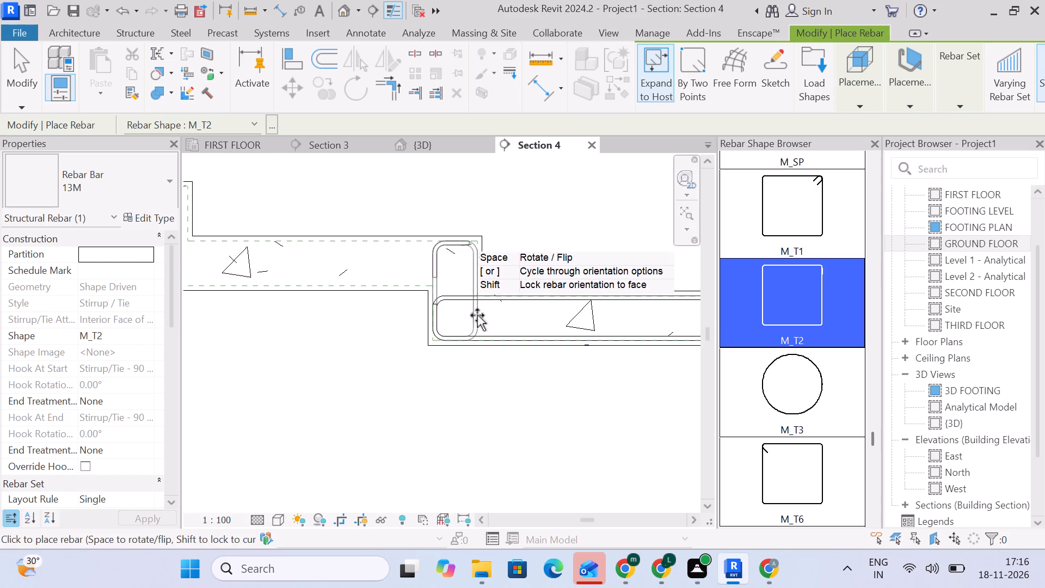
pyautogui.click(16, 87)
# Change both the horizontal tread stirrup and the upright riser stirrup to bar type 10M.
pyautogui.scroll(4, 528, 320)
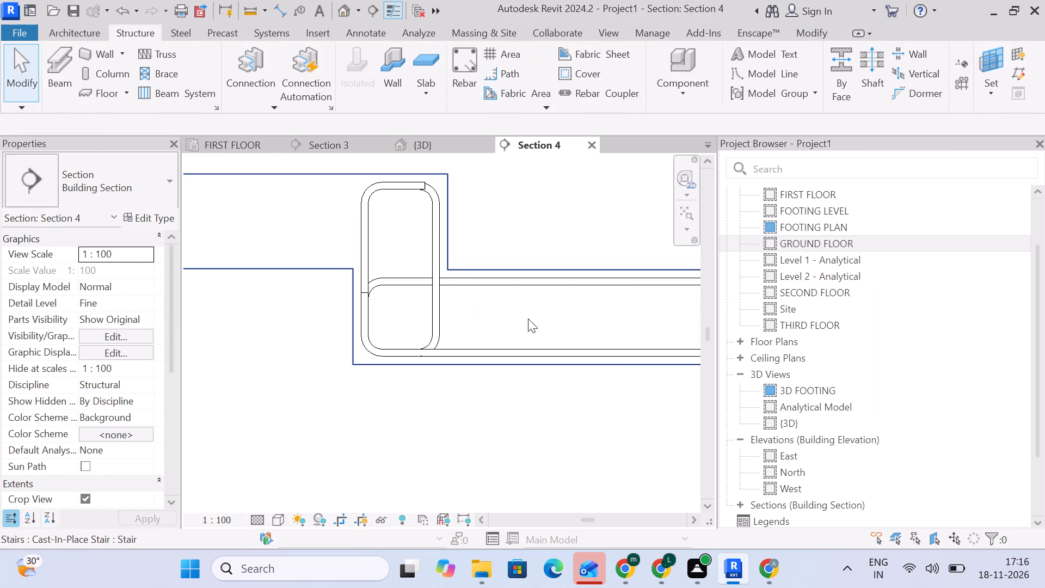
pyautogui.click(487, 286)
pyautogui.click(100, 192)
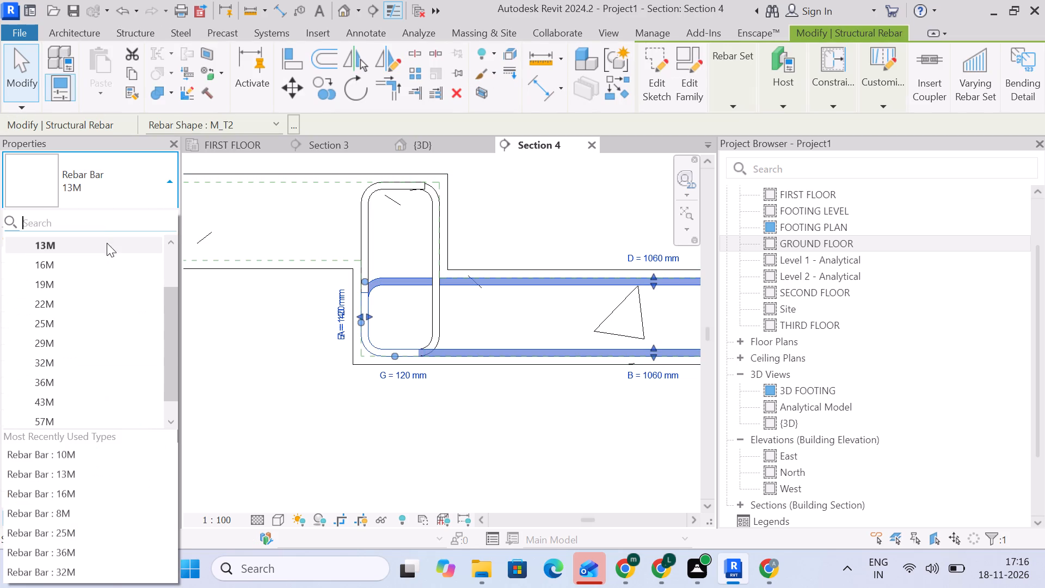
pyautogui.scroll(5, 109, 277)
pyautogui.click(98, 281)
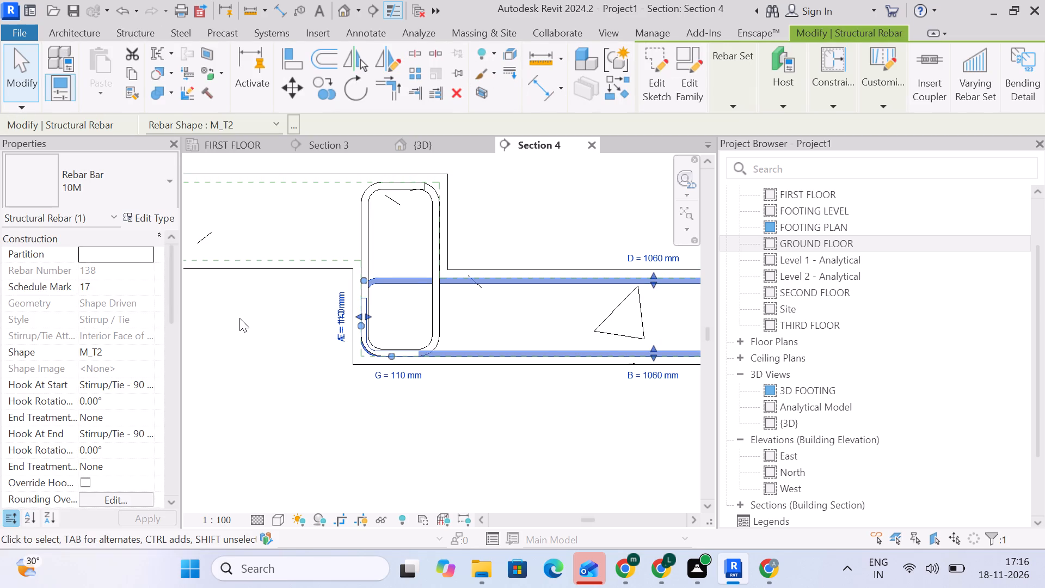
pyautogui.click(368, 212)
pyautogui.click(111, 185)
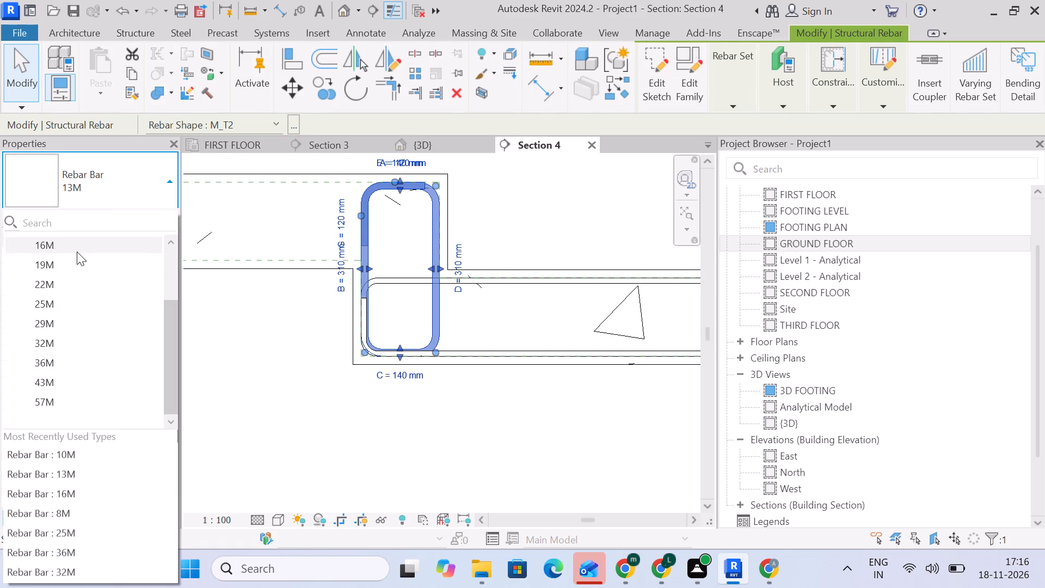
pyautogui.scroll(2, 59, 262)
pyautogui.click(72, 285)
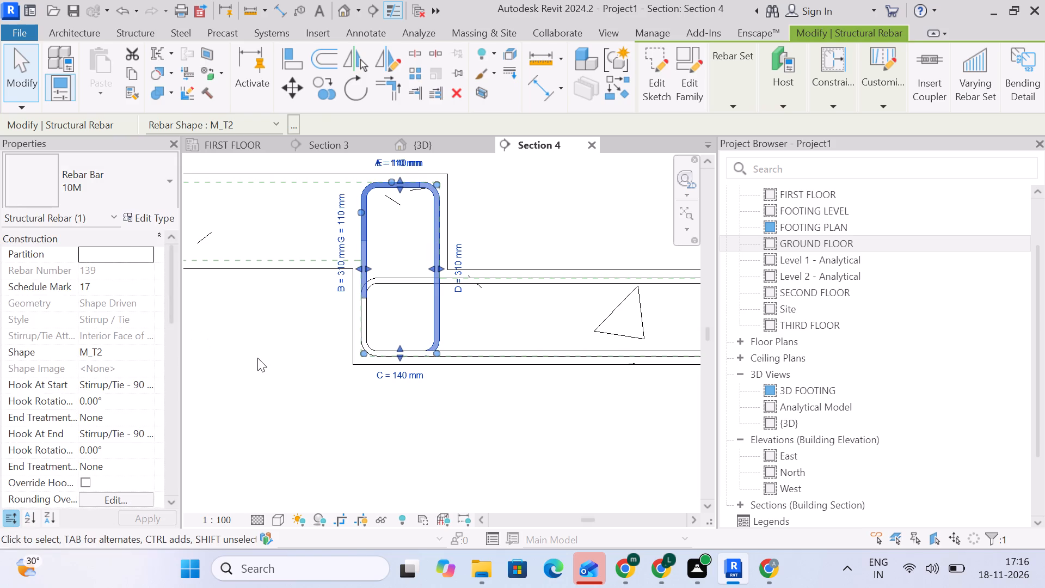
pyautogui.click(257, 358)
# Place two straight M_00 bars, seen end-on, in the lower and upper corners at the free end of the lowest tread's stirrup.
pyautogui.scroll(-2, 469, 340)
pyautogui.moveTo(472, 339); pyautogui.dragTo(324, 280, button='middle')
pyautogui.scroll(-4, 394, 293)
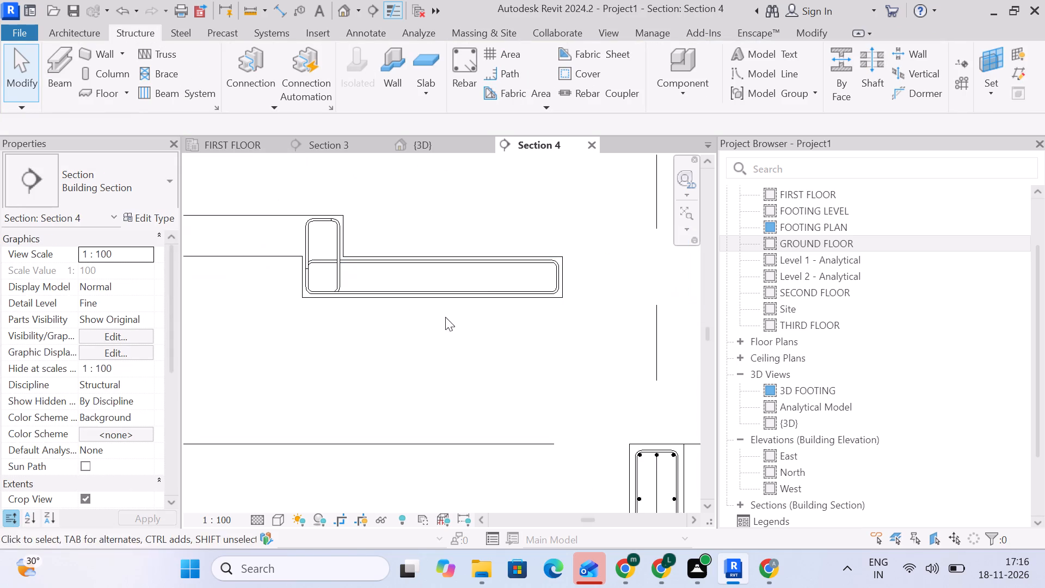
pyautogui.moveTo(532, 329); pyautogui.dragTo(496, 322, button='middle')
pyautogui.click(461, 59)
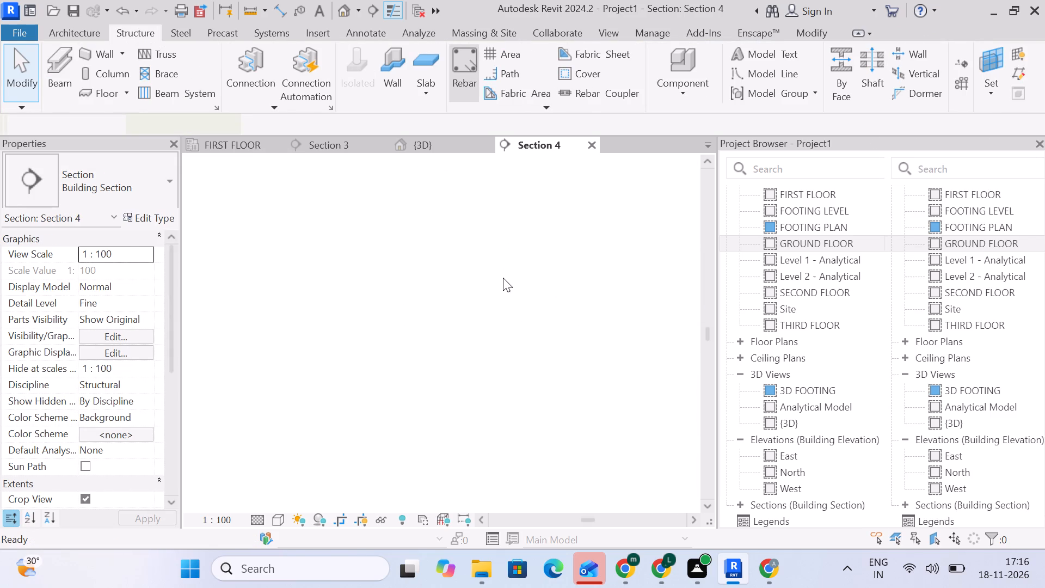
pyautogui.scroll(10, 509, 279)
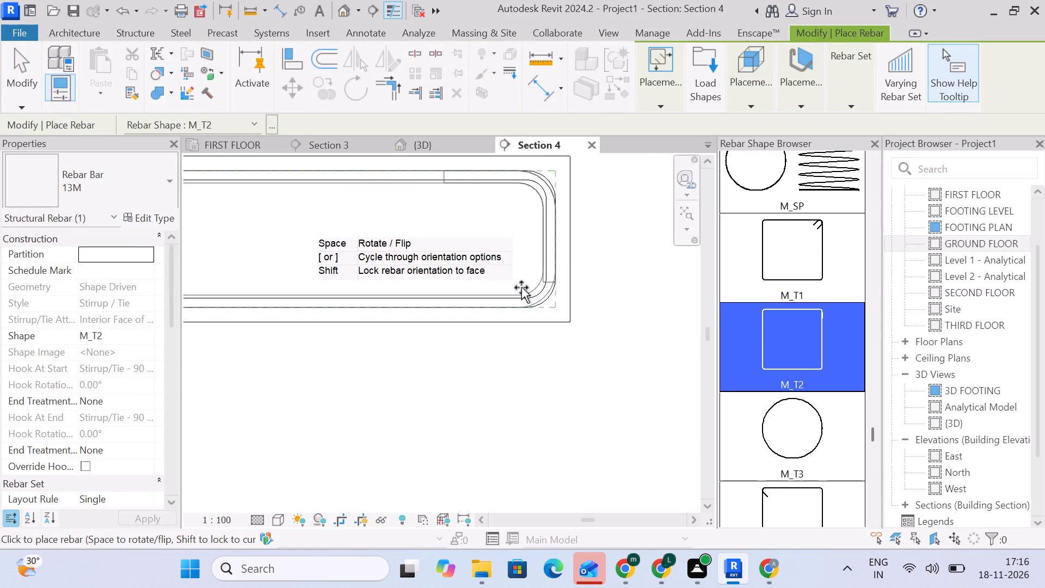
pyautogui.scroll(20, 769, 255)
pyautogui.scroll(13, 769, 255)
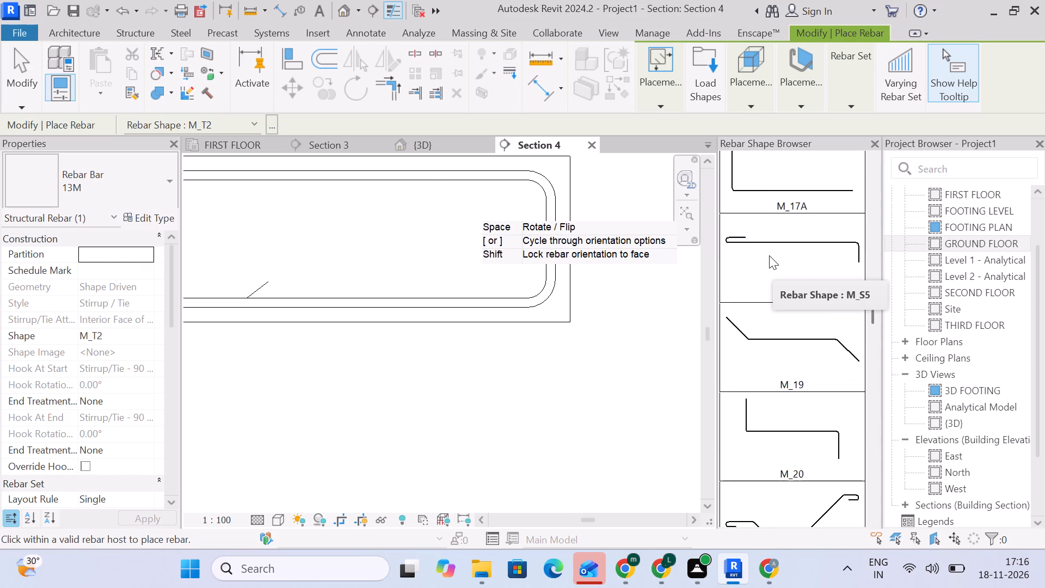
pyautogui.scroll(20, 769, 255)
pyautogui.scroll(20, 769, 255)
pyautogui.scroll(7, 769, 255)
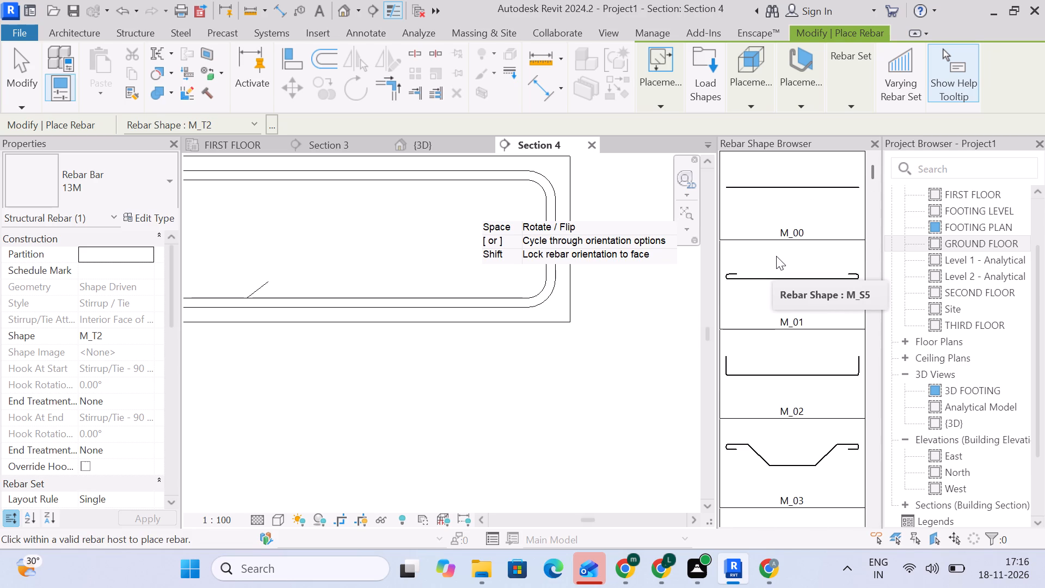
pyautogui.click(791, 206)
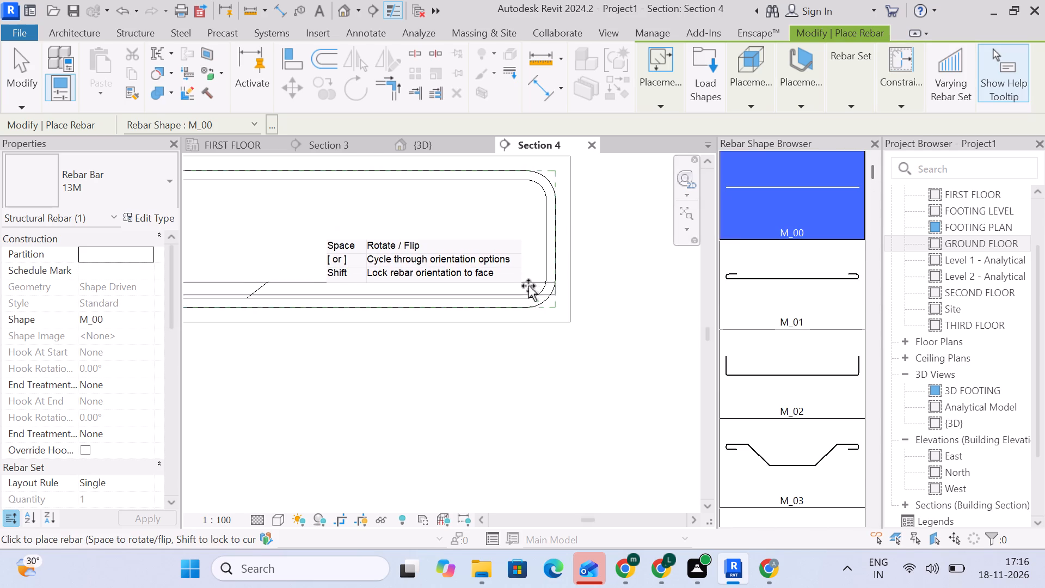
pyautogui.click(804, 105)
pyautogui.click(852, 145)
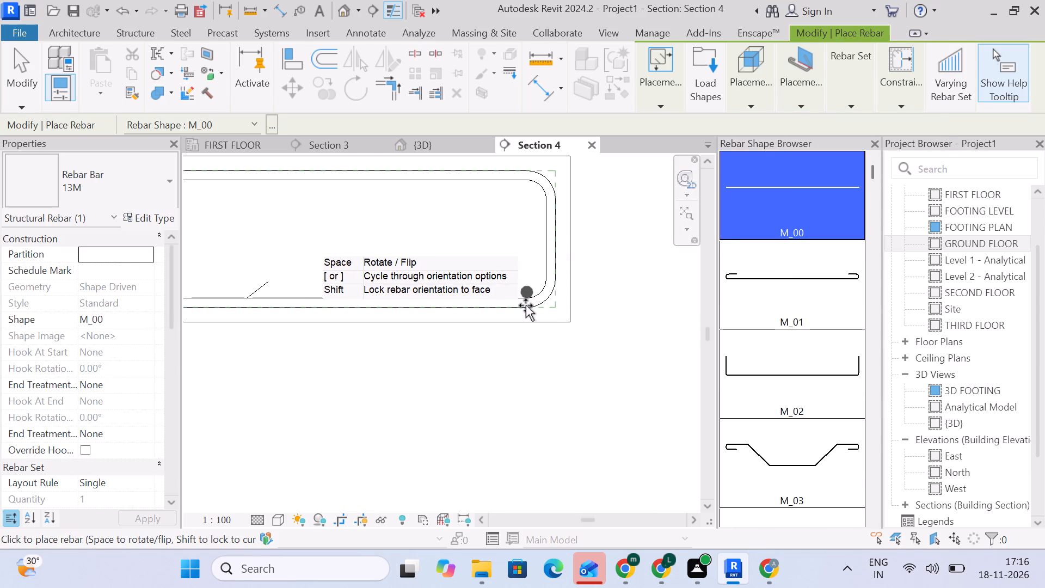
pyautogui.click(525, 305)
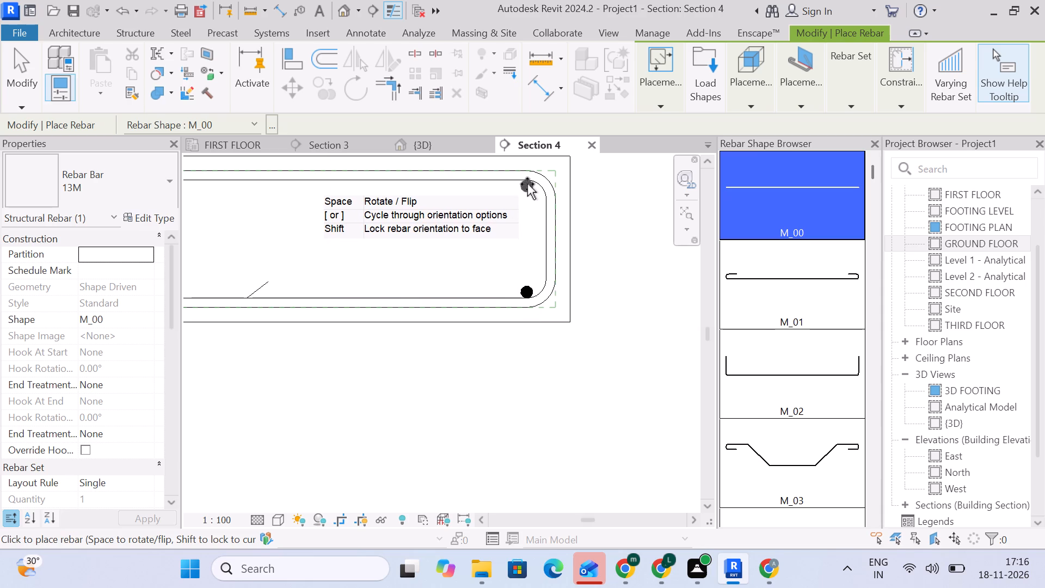
pyautogui.click(527, 184)
pyautogui.click(34, 71)
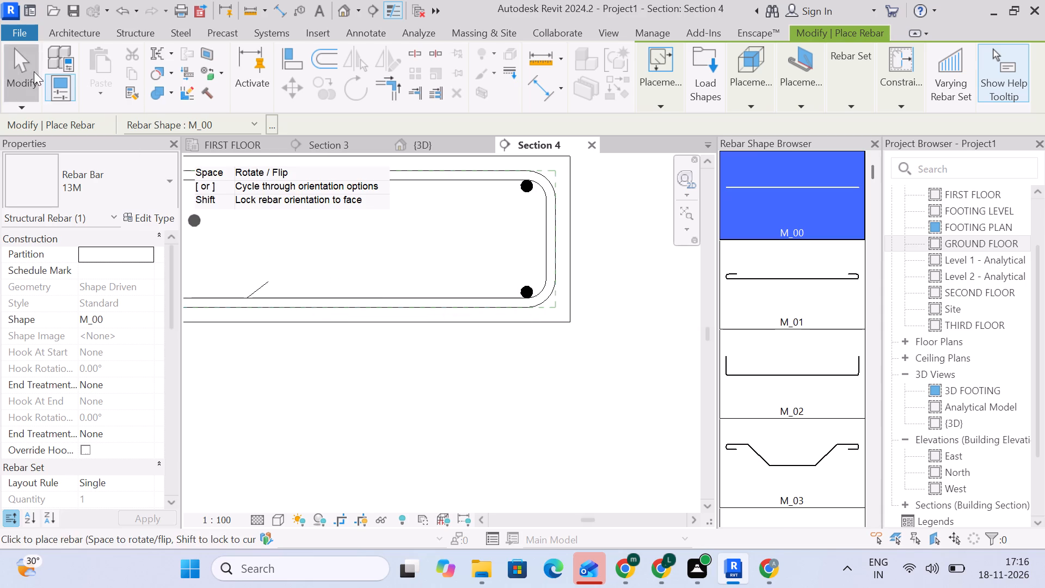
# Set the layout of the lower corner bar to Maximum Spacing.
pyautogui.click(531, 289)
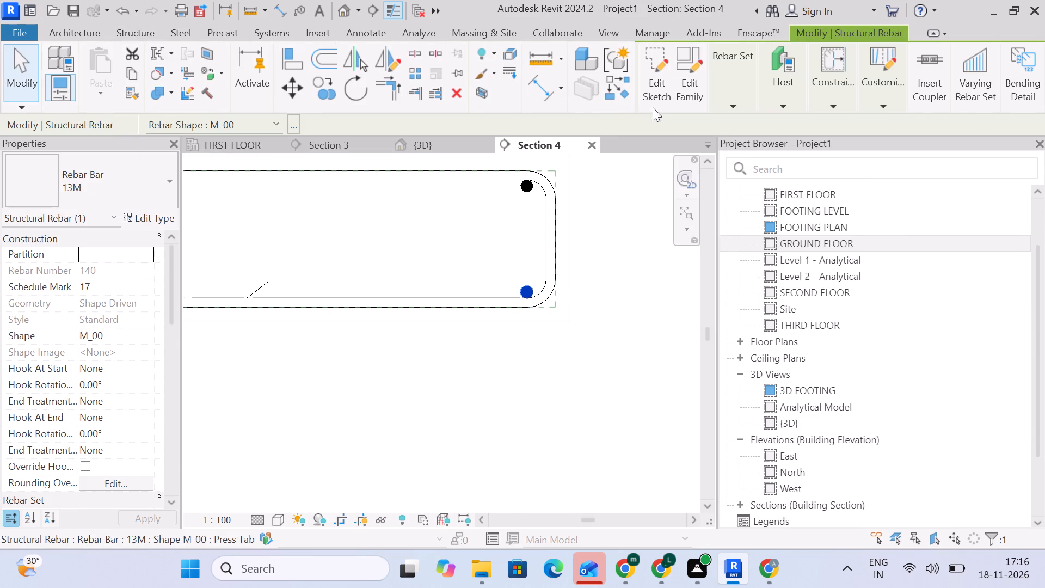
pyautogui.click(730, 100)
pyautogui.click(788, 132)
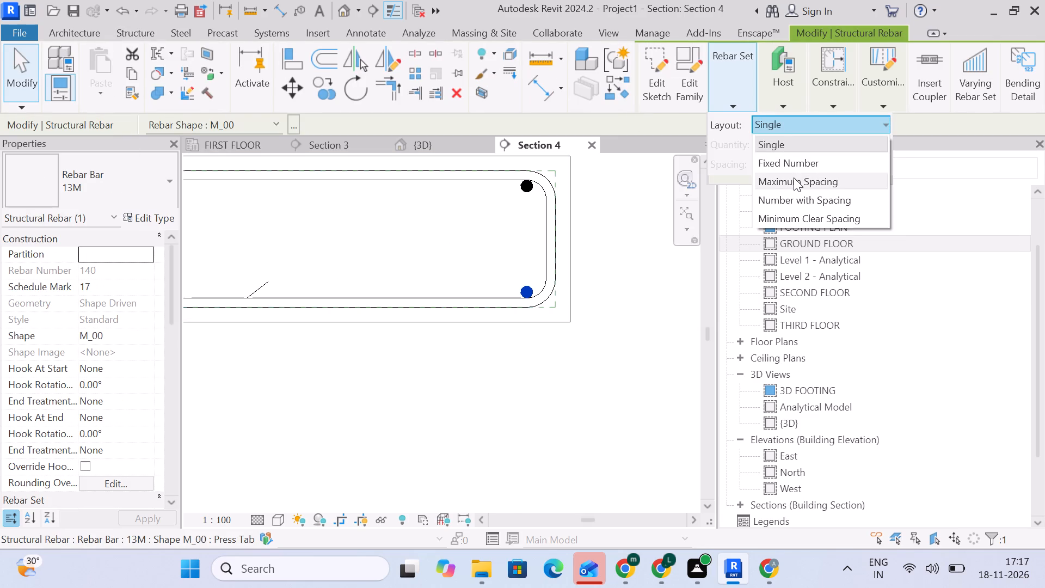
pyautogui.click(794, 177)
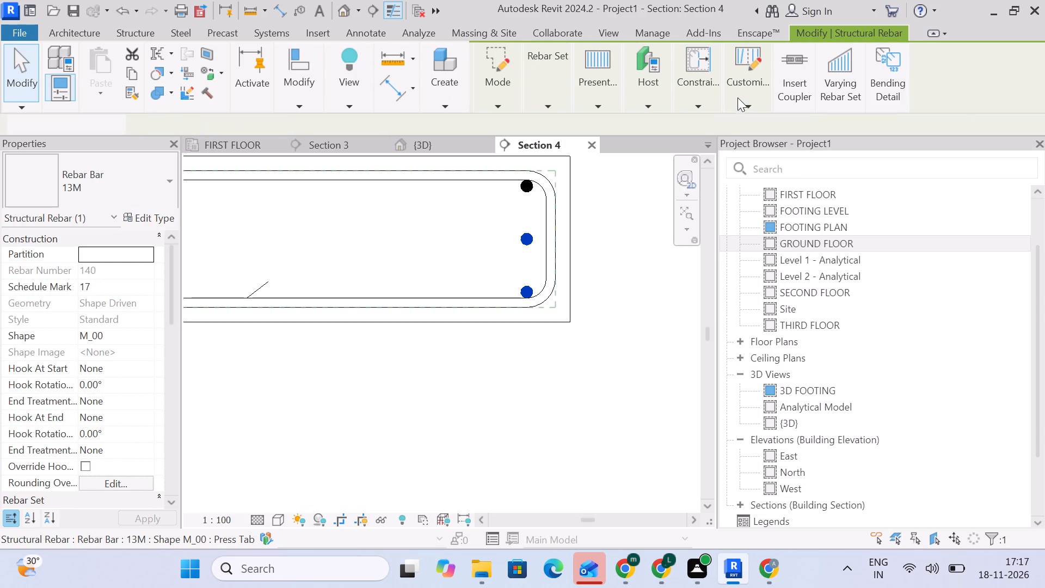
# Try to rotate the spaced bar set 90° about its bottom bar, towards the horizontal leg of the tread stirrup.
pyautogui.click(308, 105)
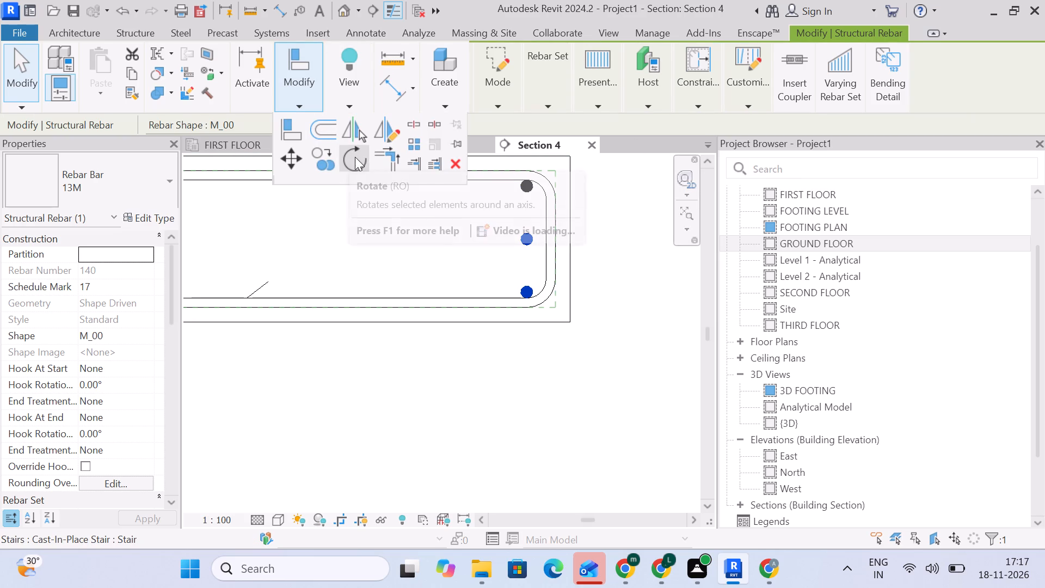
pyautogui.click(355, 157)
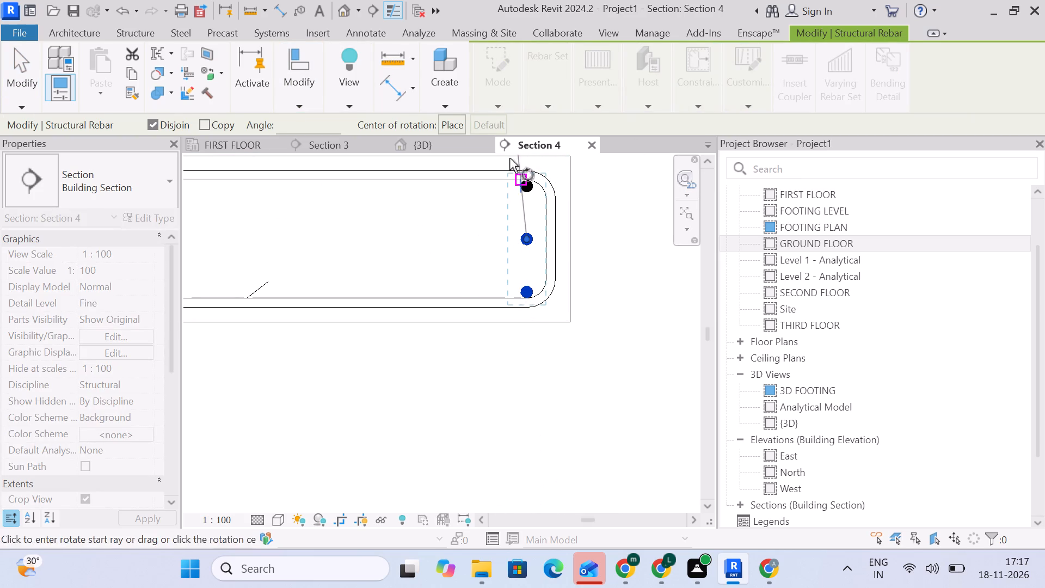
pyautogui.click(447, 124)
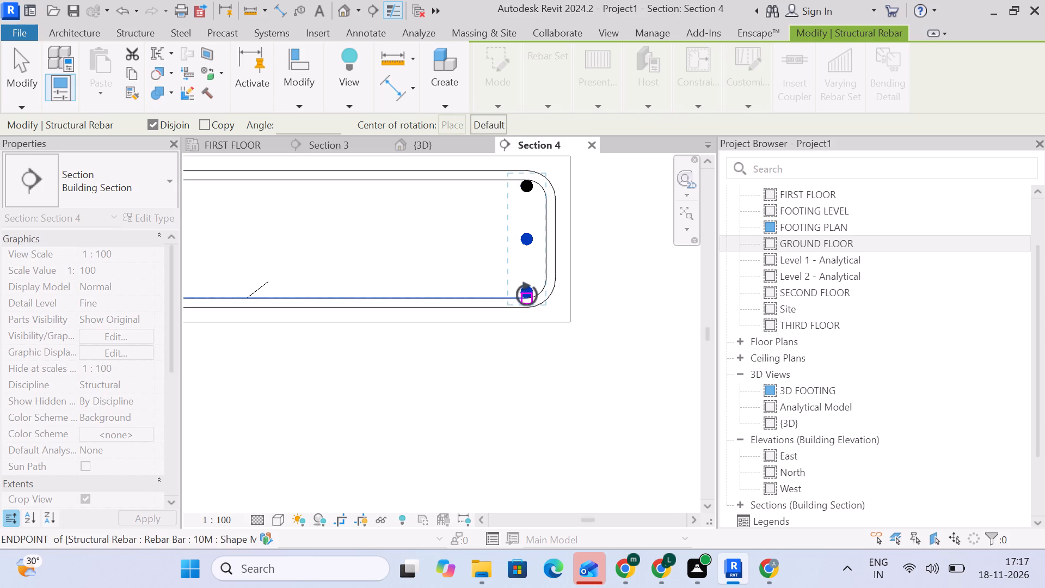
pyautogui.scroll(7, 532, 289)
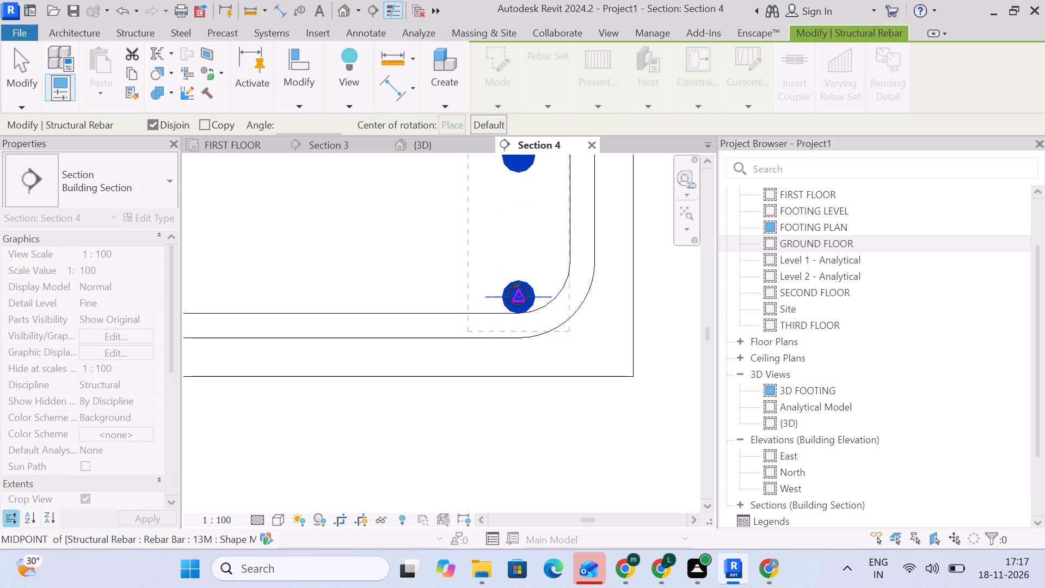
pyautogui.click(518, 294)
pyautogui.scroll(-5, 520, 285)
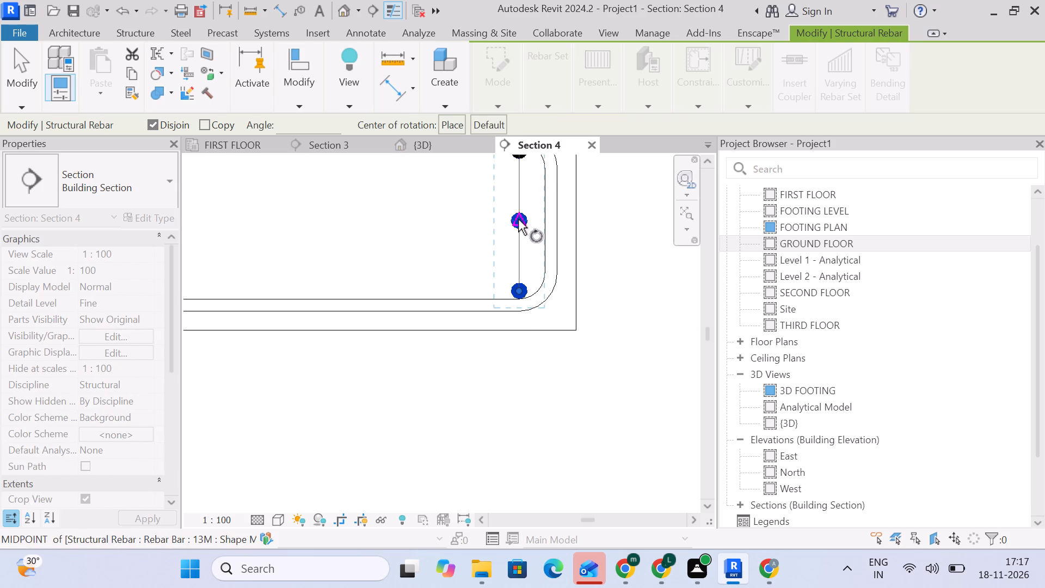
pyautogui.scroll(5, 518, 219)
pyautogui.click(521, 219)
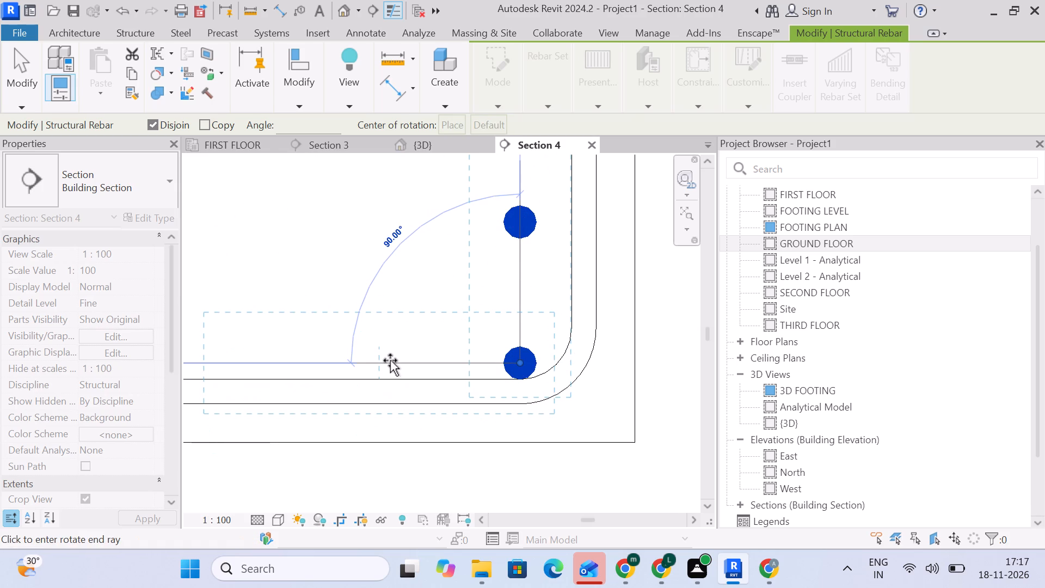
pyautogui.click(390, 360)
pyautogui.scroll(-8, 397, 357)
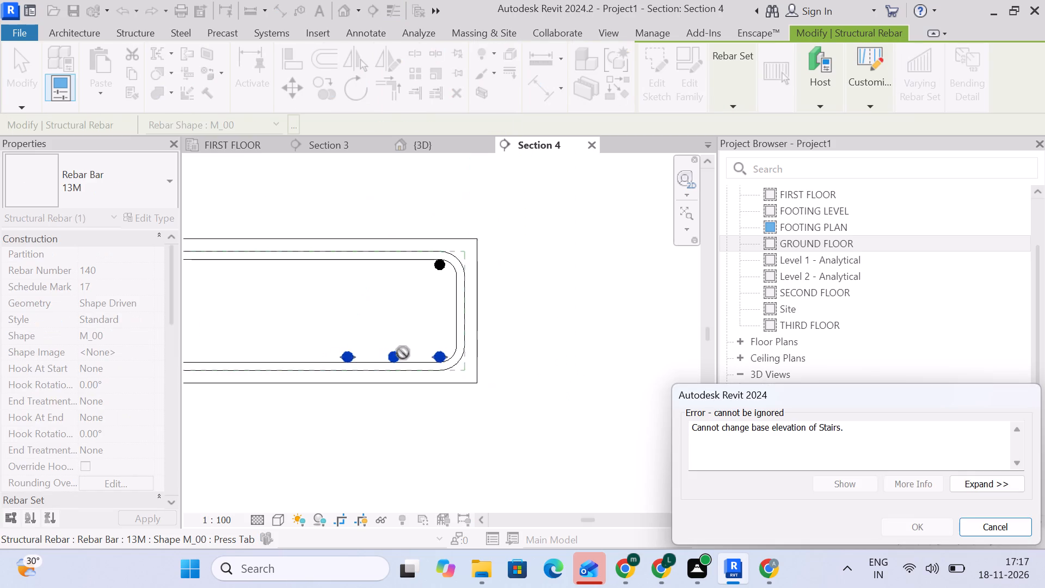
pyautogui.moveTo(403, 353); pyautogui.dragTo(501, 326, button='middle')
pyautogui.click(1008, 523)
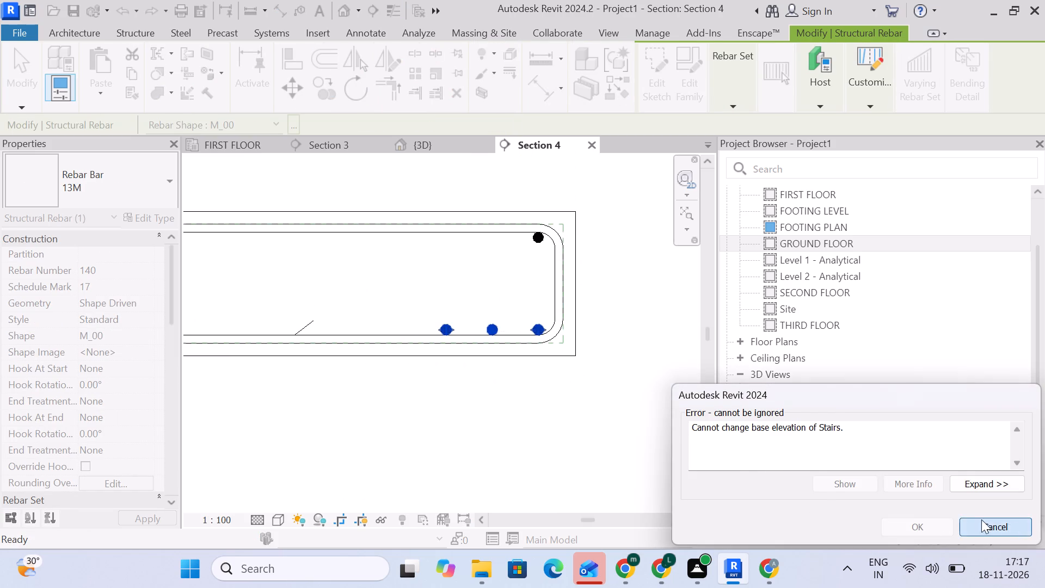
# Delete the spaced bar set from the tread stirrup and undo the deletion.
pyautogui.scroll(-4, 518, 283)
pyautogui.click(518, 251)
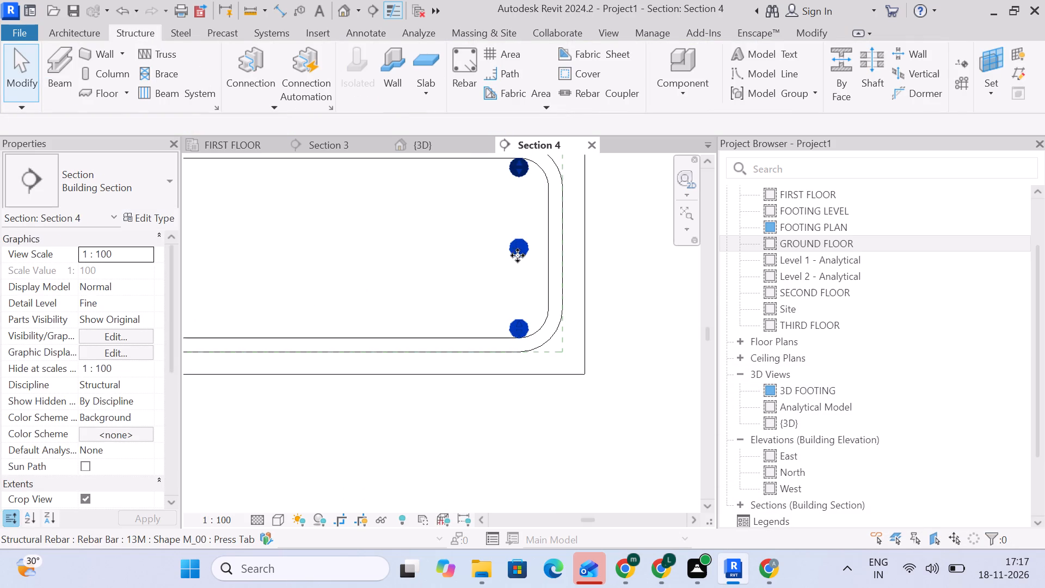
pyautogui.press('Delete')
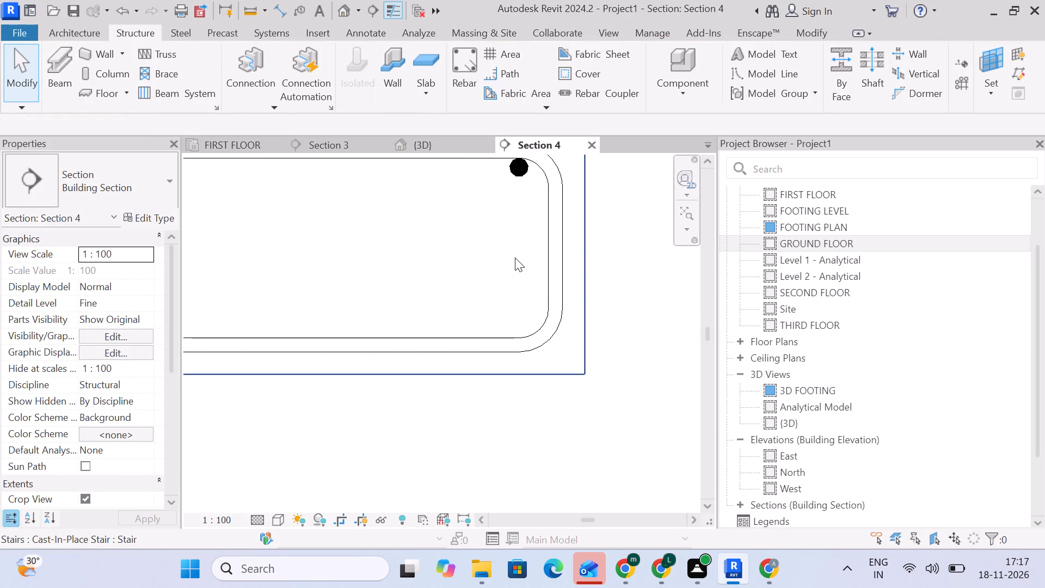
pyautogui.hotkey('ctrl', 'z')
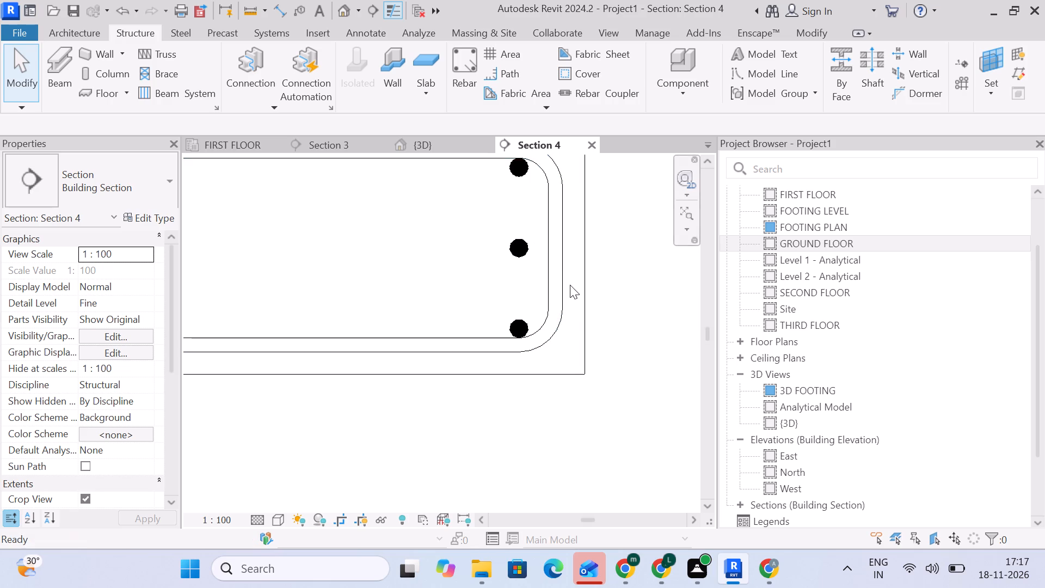
# Delete the single M_00 bar in the upper corner at the free end of the tread stirrup.
pyautogui.click(519, 168)
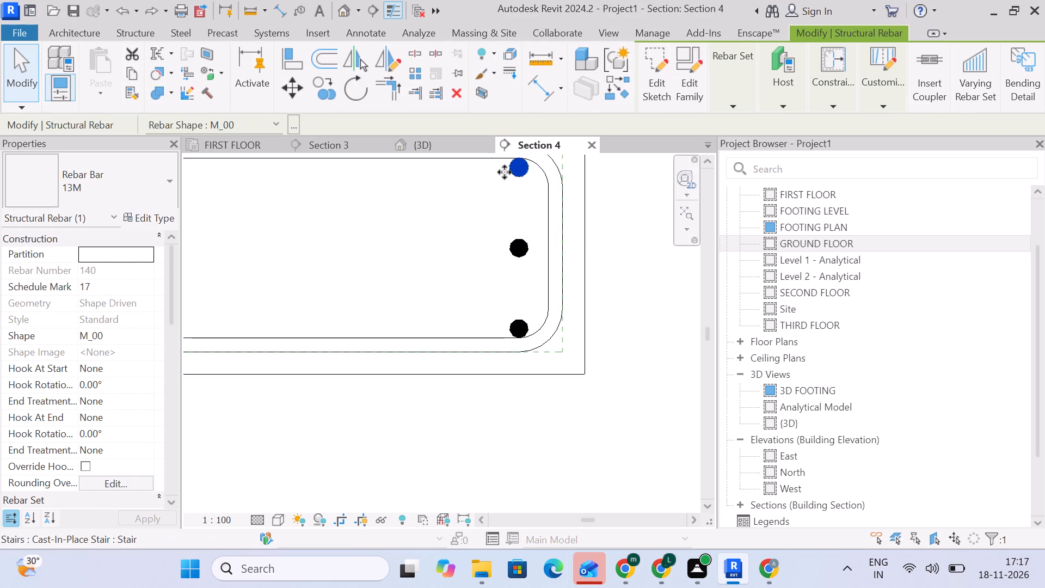
pyautogui.press('Delete')
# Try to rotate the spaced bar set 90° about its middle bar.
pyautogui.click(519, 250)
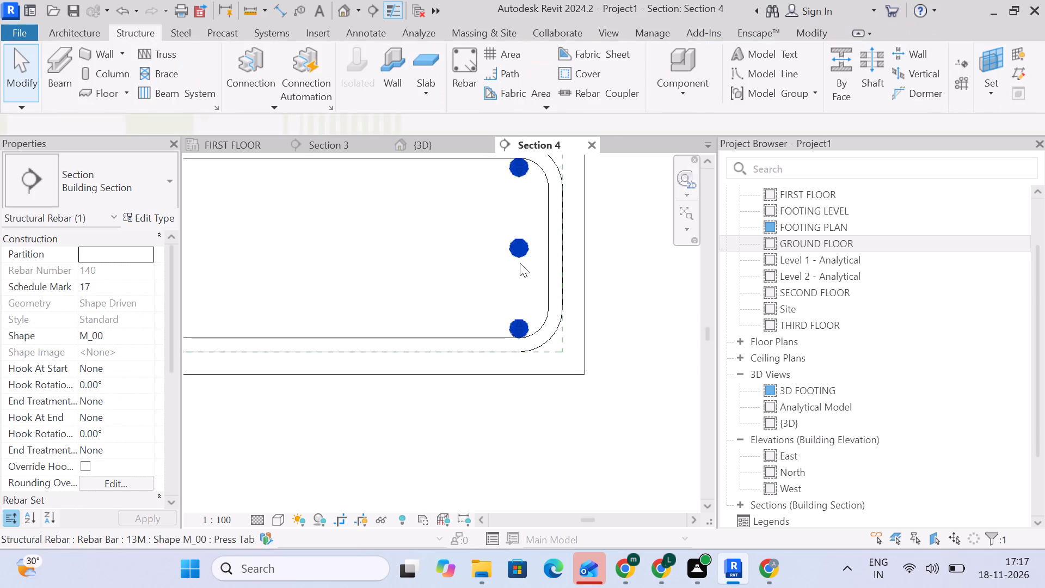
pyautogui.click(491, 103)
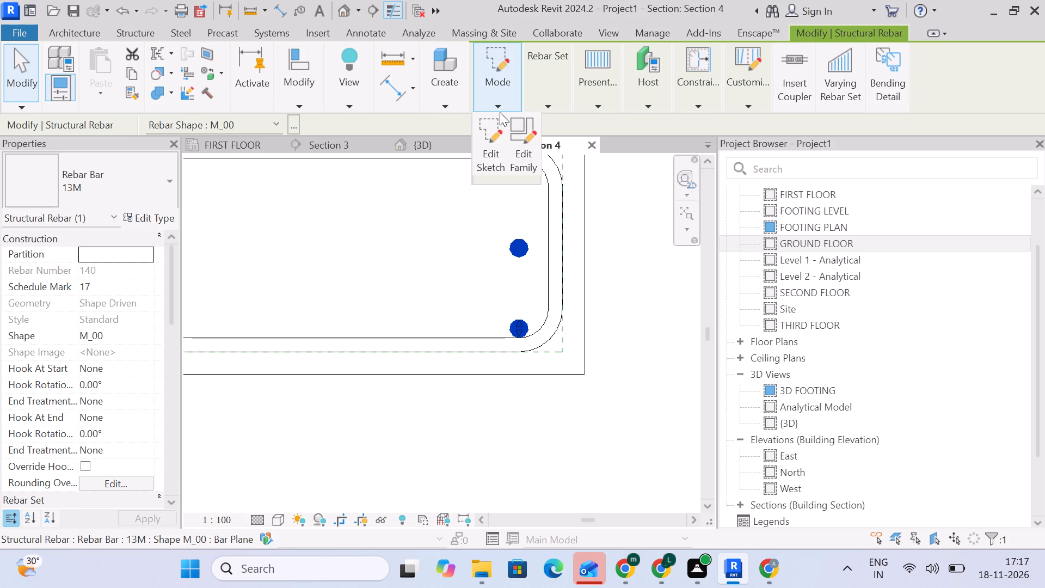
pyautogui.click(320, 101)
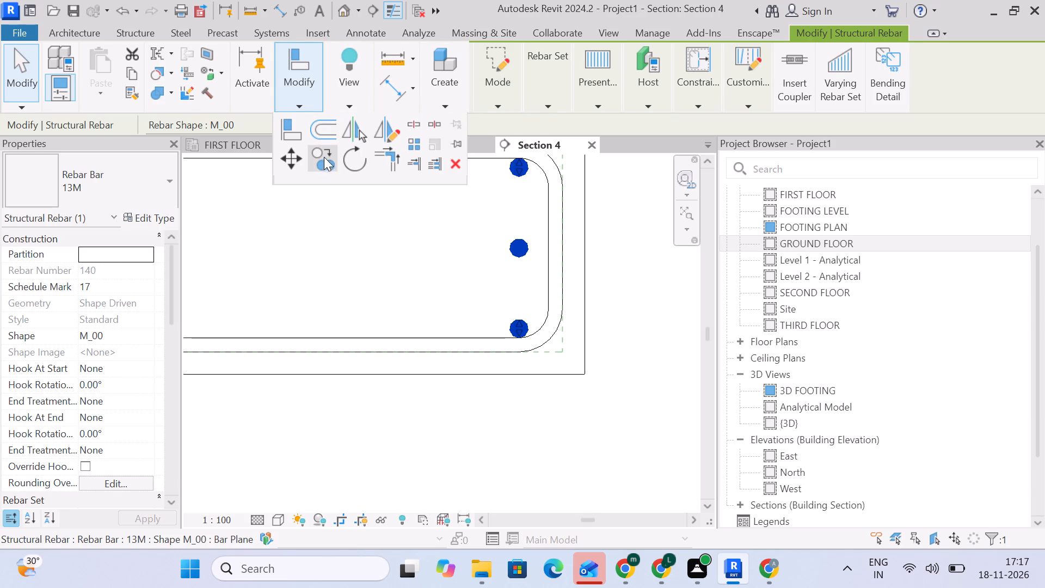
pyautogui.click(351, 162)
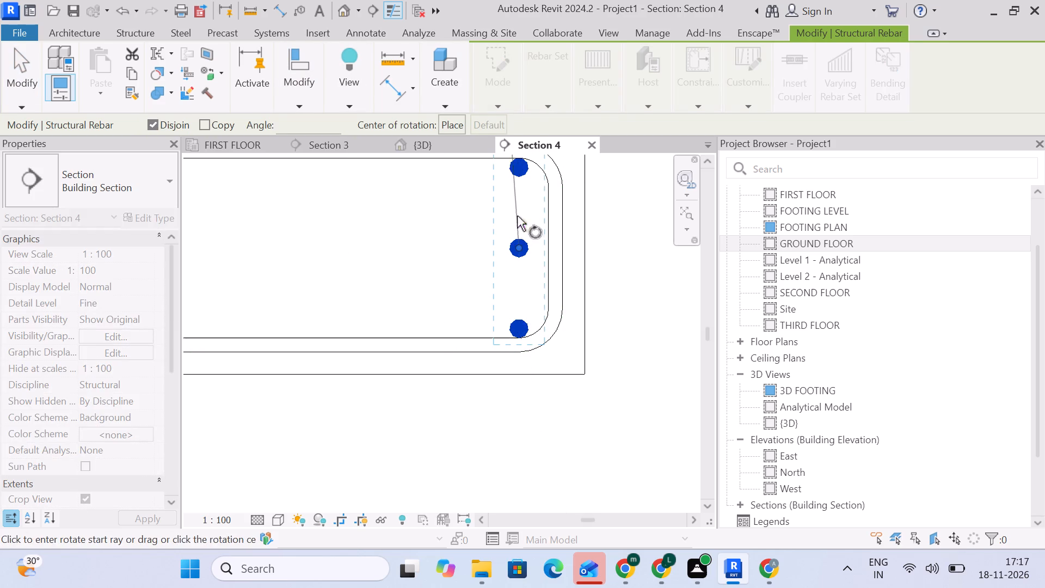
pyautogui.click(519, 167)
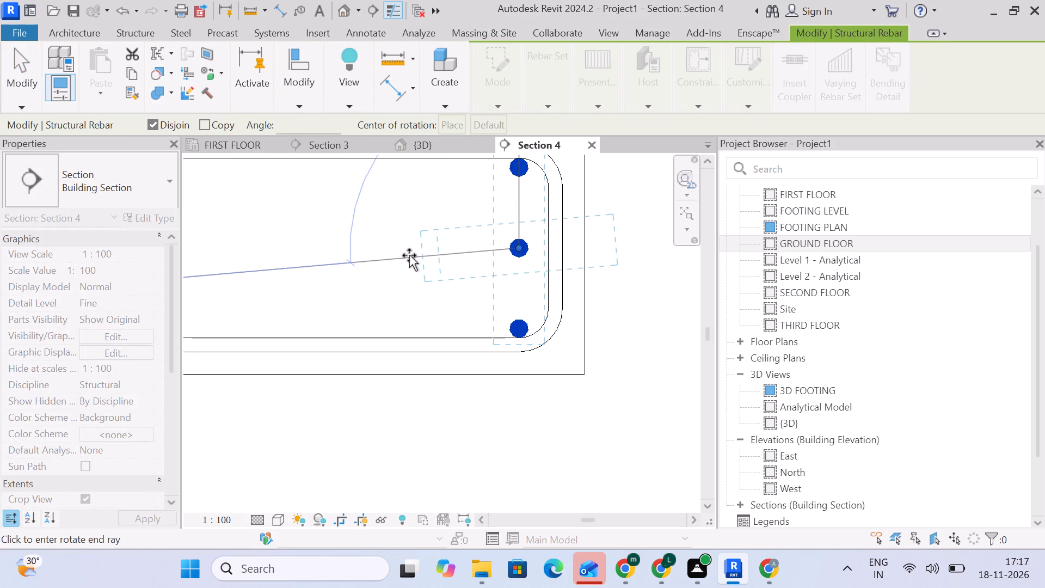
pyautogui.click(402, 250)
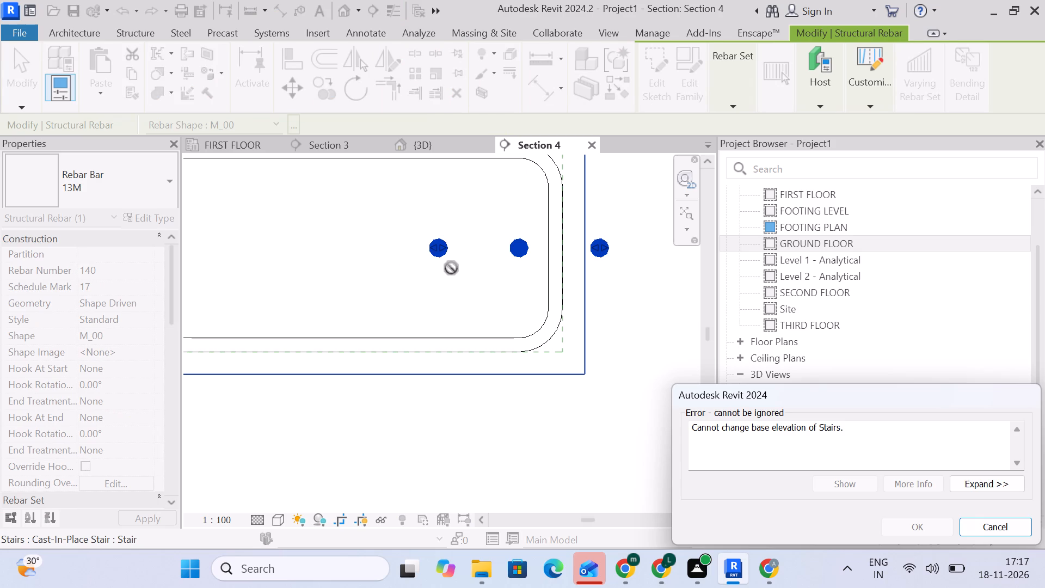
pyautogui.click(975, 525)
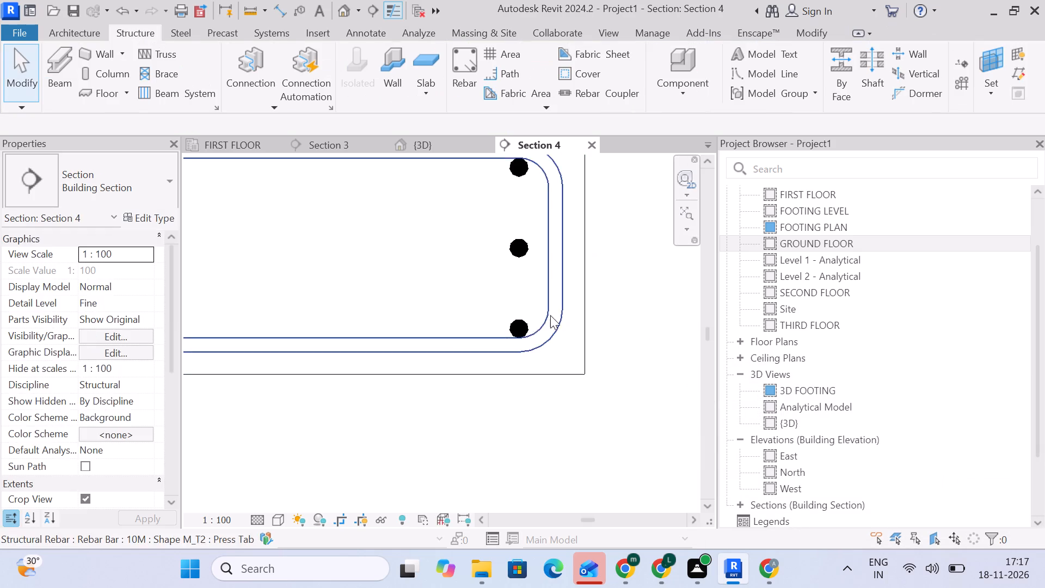
# Delete the vertically spaced M_00 bar set from the end of the tread stirrup.
pyautogui.click(517, 254)
pyautogui.press('Delete')
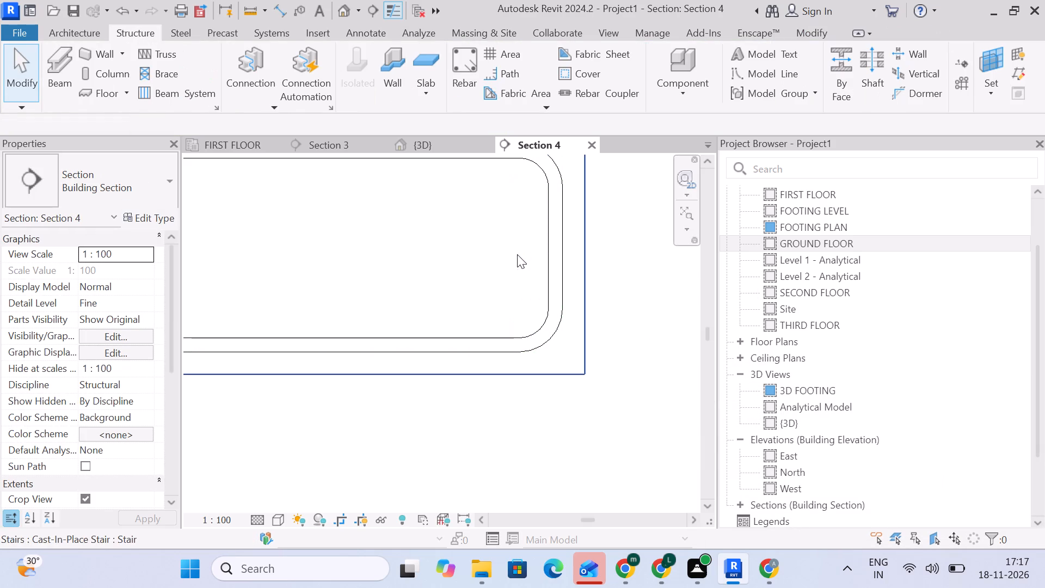
# Place one straight M_00 bar, seen end-on, in the lower corner at the free end of the tread stirrup.
pyautogui.scroll(1, 627, 286)
pyautogui.click(474, 84)
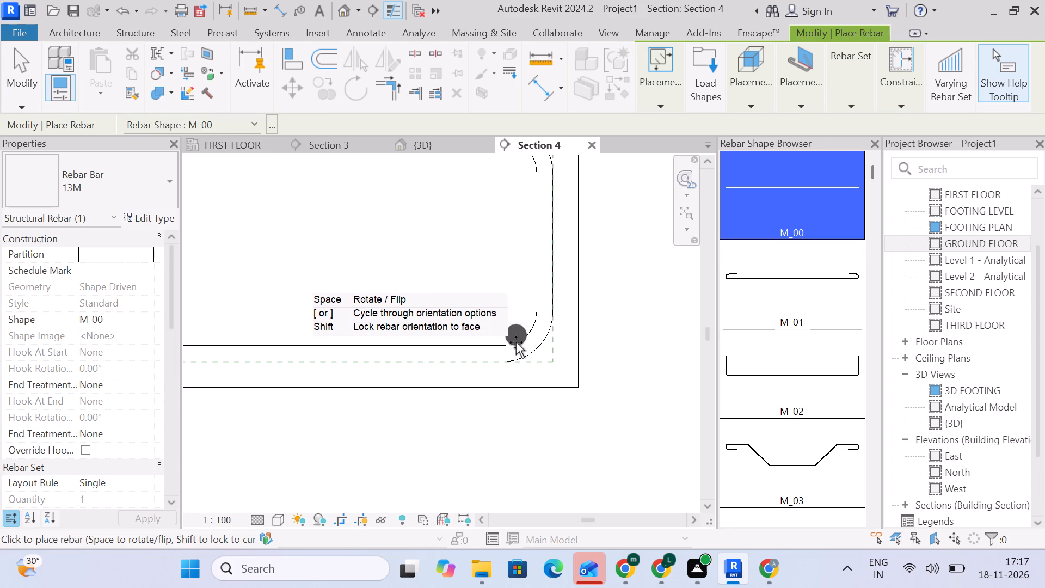
pyautogui.click(516, 342)
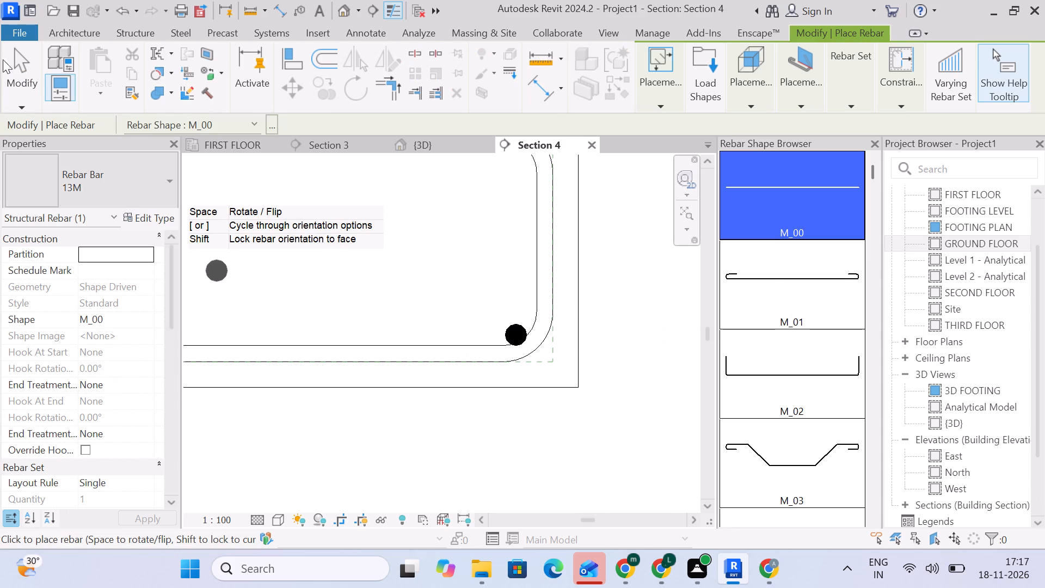
pyautogui.moveTo(15, 66); pyautogui.dragTo(20, 72)
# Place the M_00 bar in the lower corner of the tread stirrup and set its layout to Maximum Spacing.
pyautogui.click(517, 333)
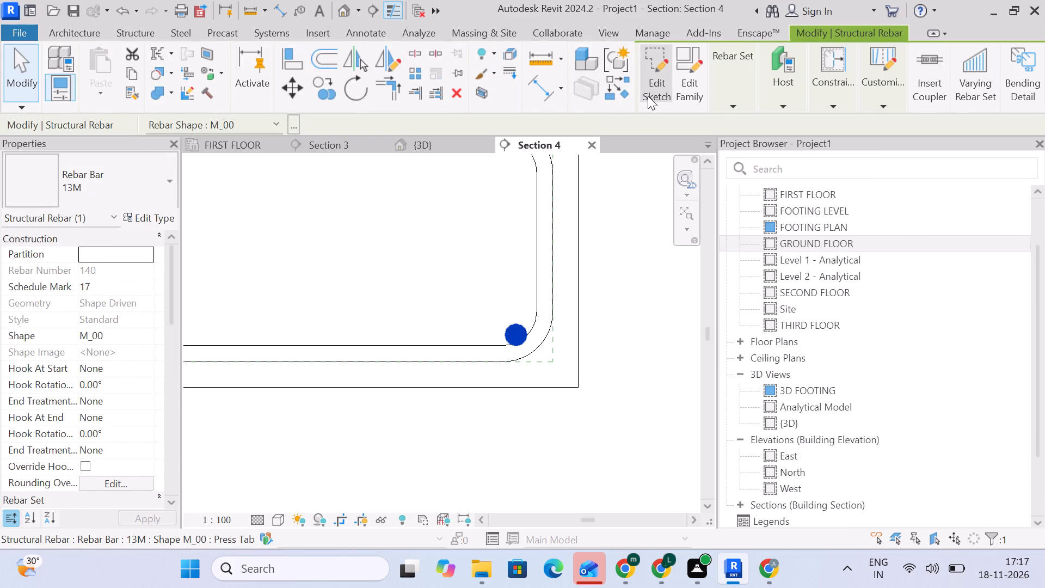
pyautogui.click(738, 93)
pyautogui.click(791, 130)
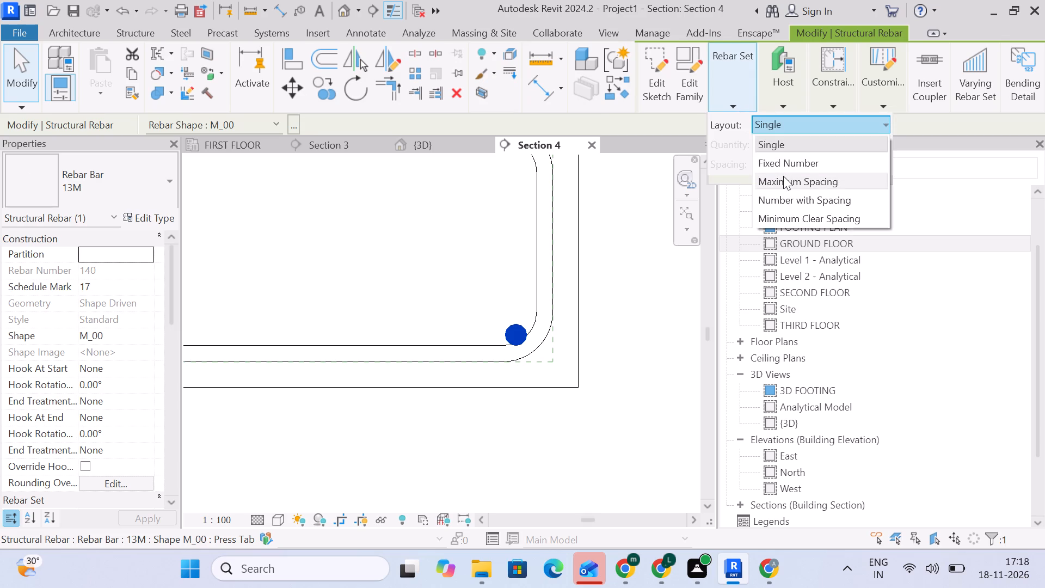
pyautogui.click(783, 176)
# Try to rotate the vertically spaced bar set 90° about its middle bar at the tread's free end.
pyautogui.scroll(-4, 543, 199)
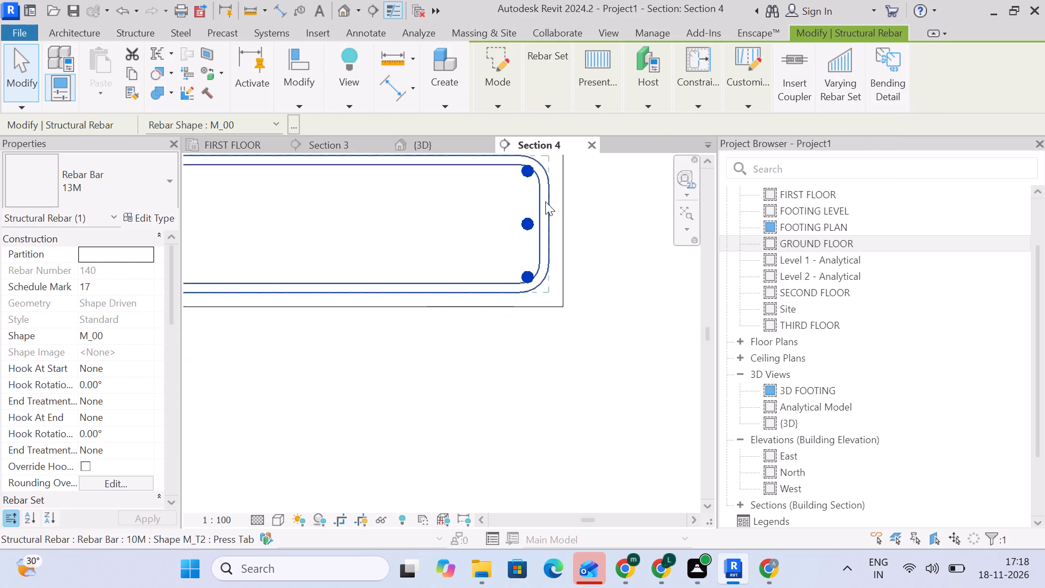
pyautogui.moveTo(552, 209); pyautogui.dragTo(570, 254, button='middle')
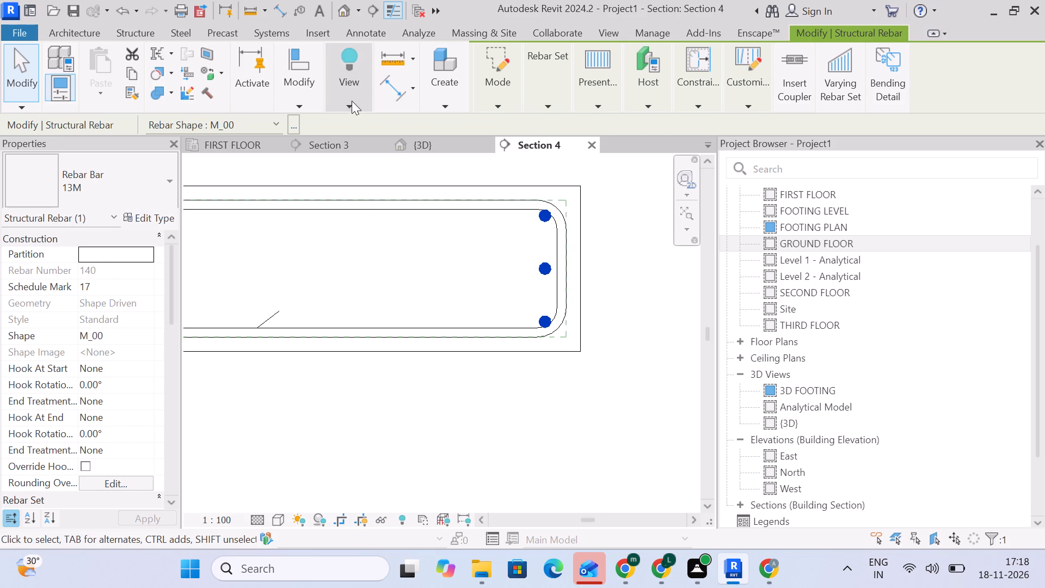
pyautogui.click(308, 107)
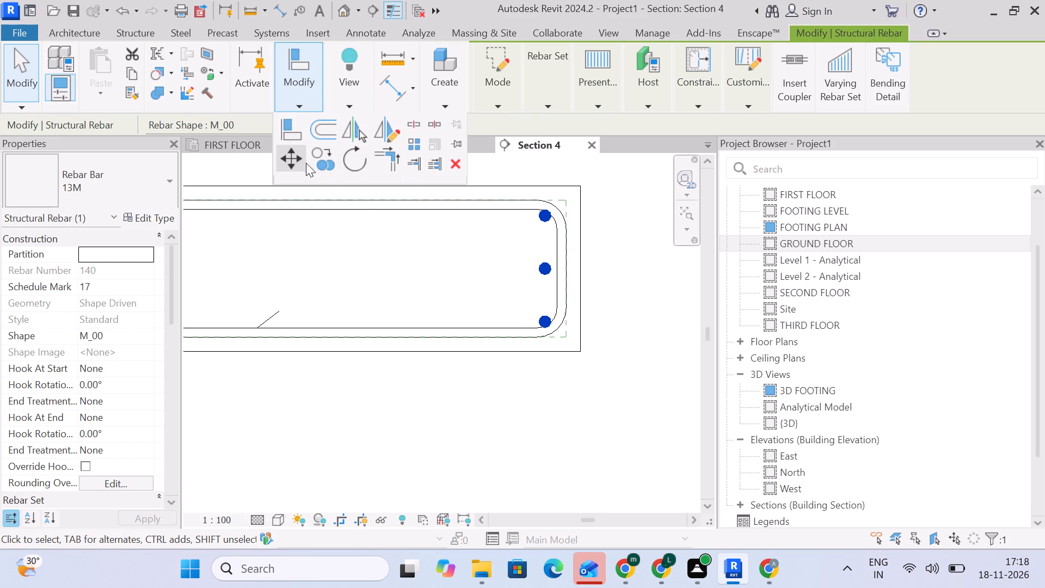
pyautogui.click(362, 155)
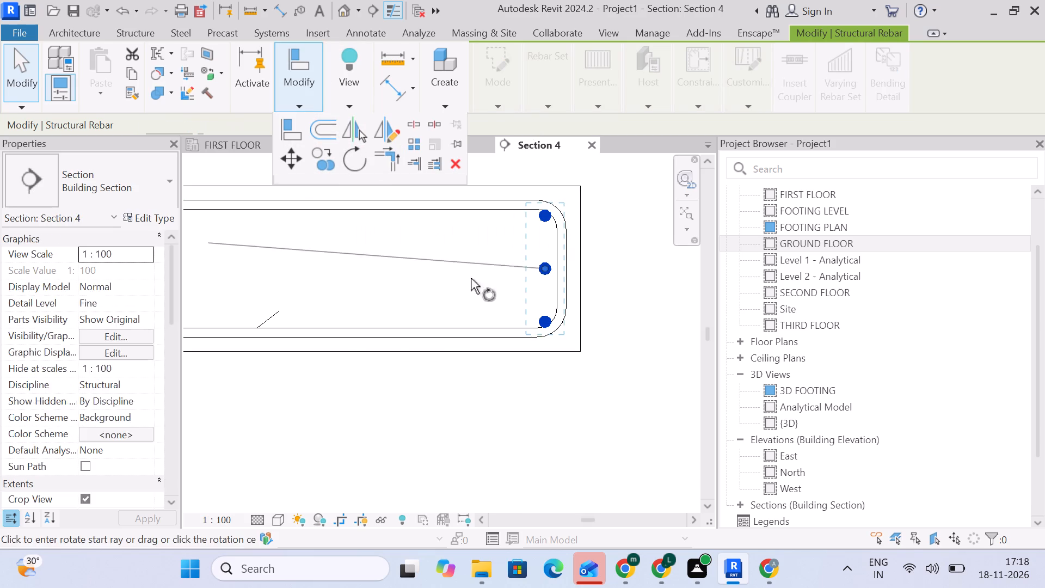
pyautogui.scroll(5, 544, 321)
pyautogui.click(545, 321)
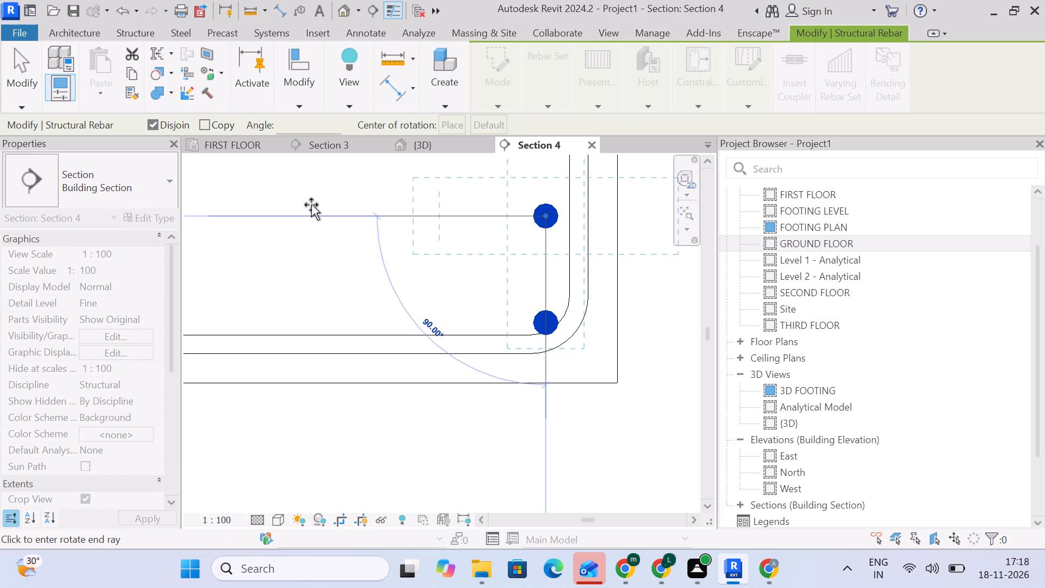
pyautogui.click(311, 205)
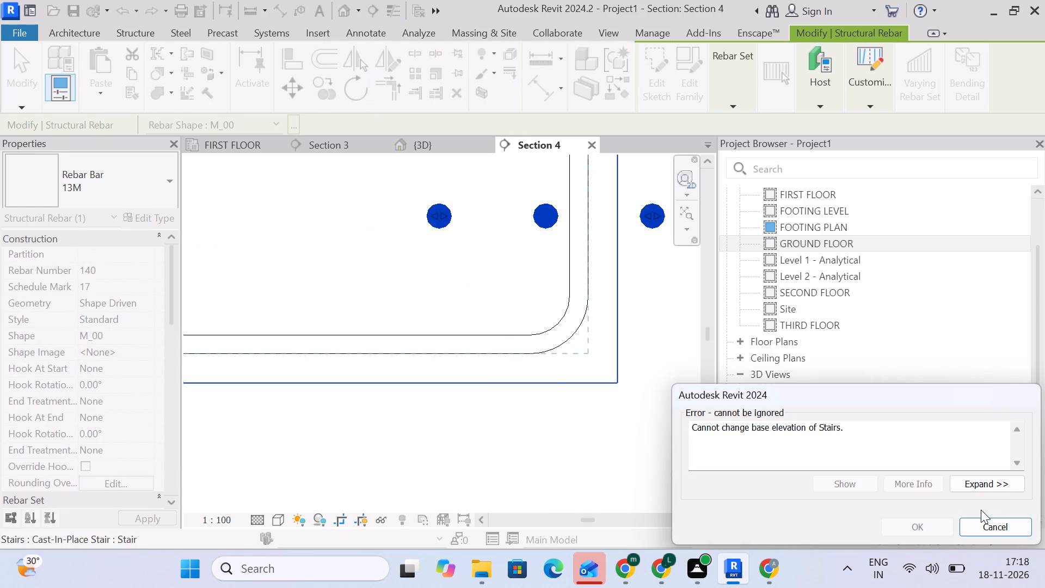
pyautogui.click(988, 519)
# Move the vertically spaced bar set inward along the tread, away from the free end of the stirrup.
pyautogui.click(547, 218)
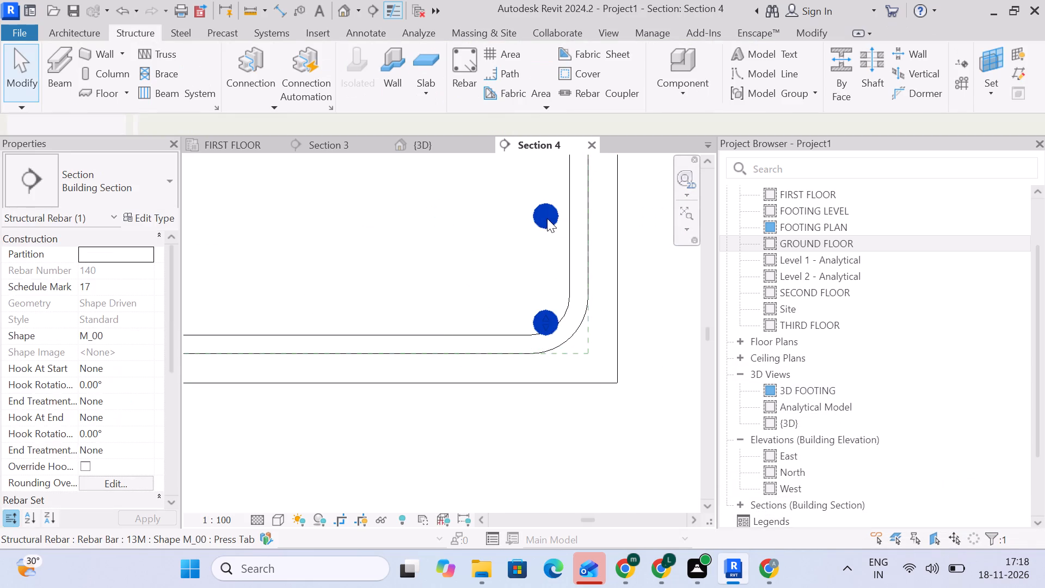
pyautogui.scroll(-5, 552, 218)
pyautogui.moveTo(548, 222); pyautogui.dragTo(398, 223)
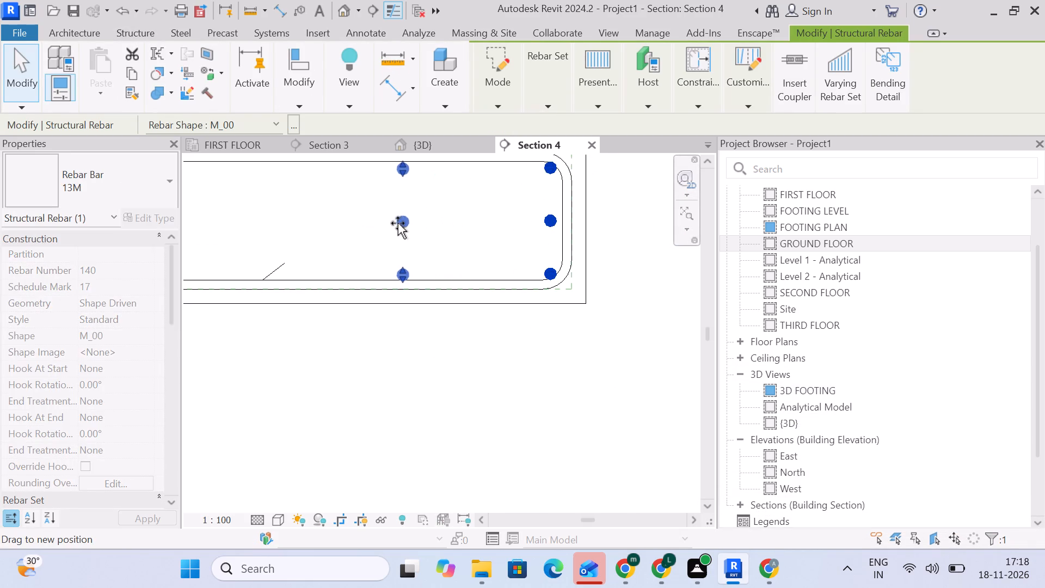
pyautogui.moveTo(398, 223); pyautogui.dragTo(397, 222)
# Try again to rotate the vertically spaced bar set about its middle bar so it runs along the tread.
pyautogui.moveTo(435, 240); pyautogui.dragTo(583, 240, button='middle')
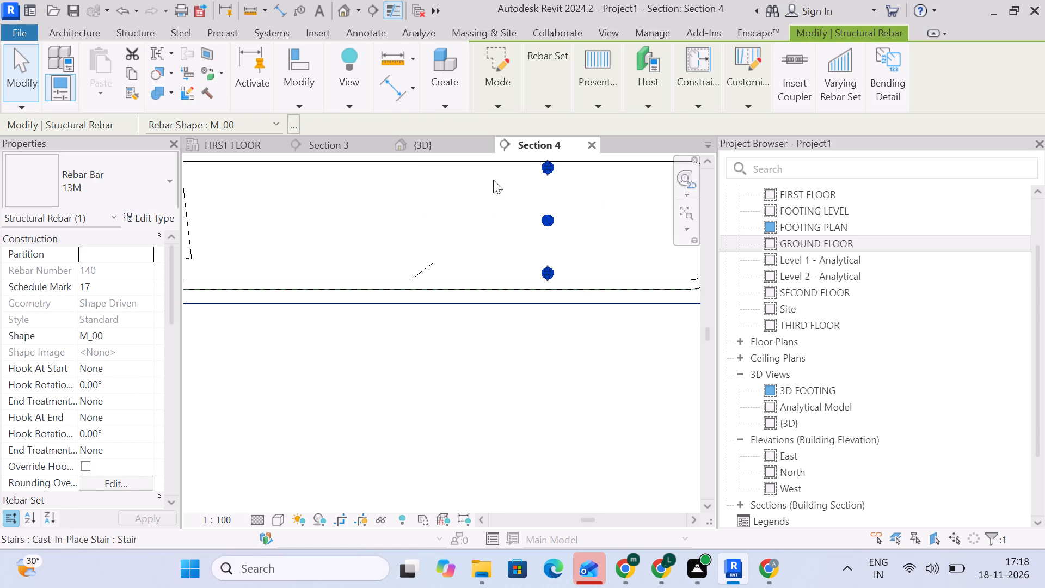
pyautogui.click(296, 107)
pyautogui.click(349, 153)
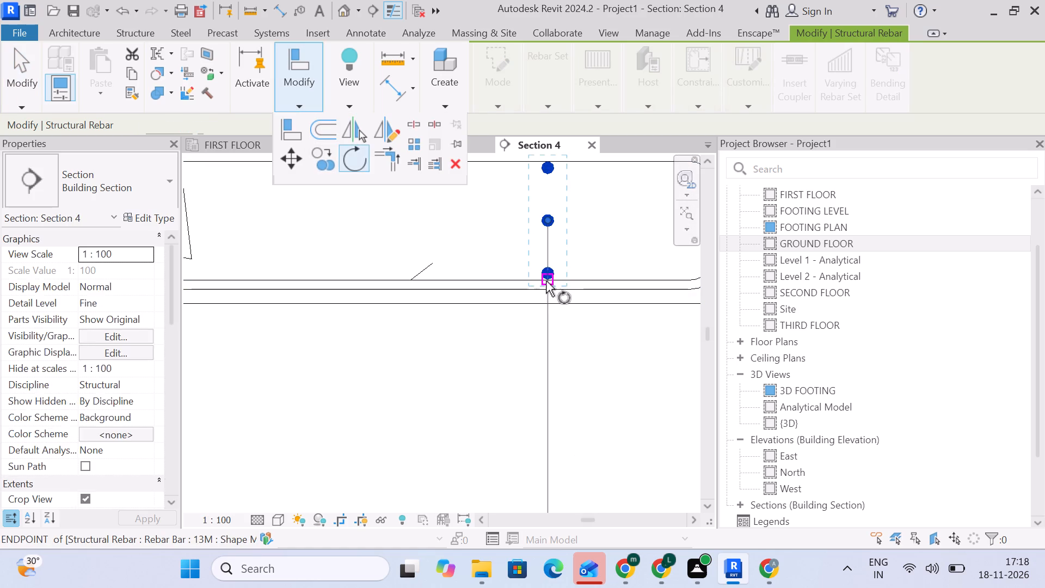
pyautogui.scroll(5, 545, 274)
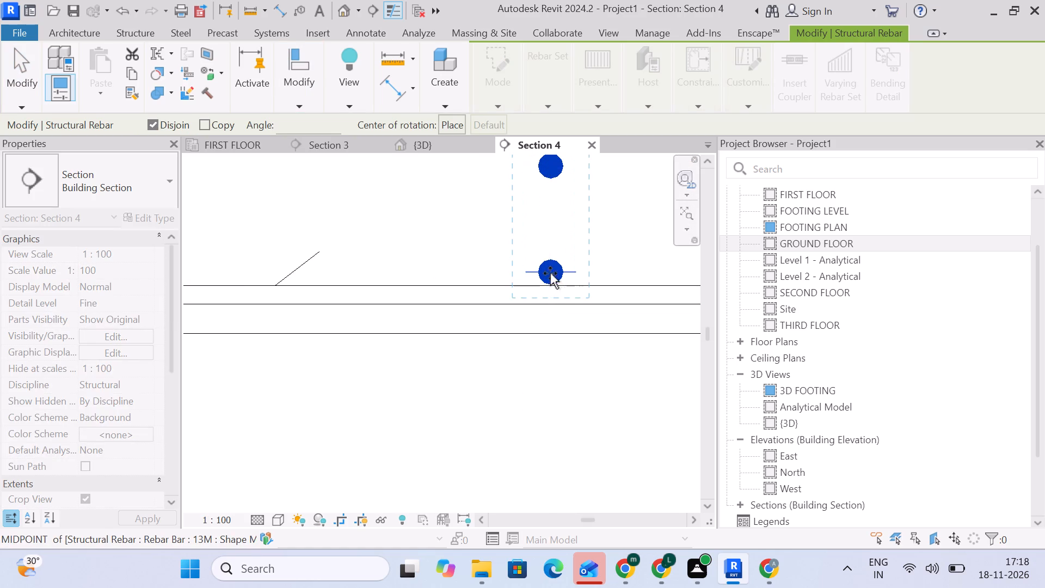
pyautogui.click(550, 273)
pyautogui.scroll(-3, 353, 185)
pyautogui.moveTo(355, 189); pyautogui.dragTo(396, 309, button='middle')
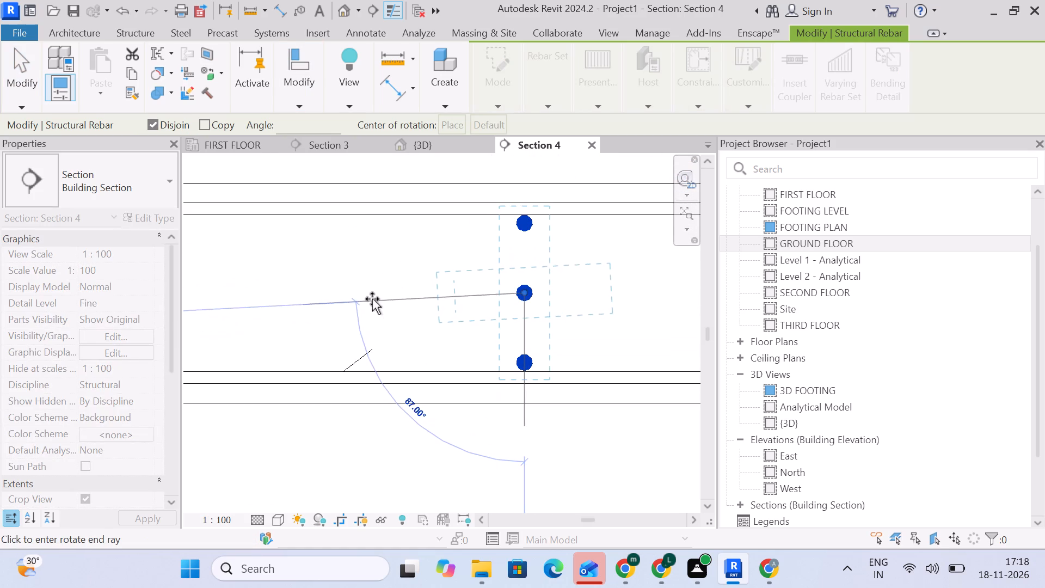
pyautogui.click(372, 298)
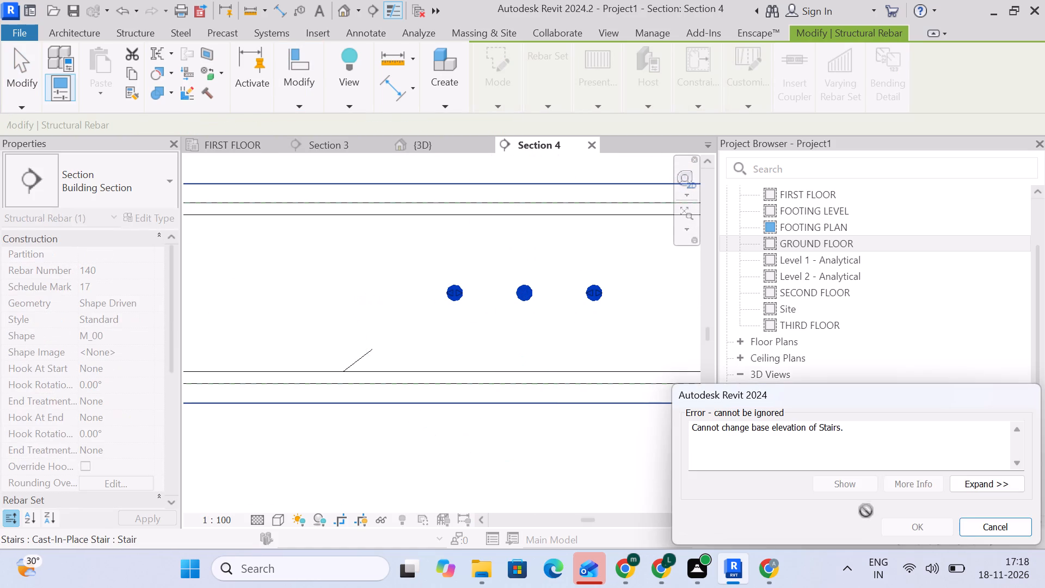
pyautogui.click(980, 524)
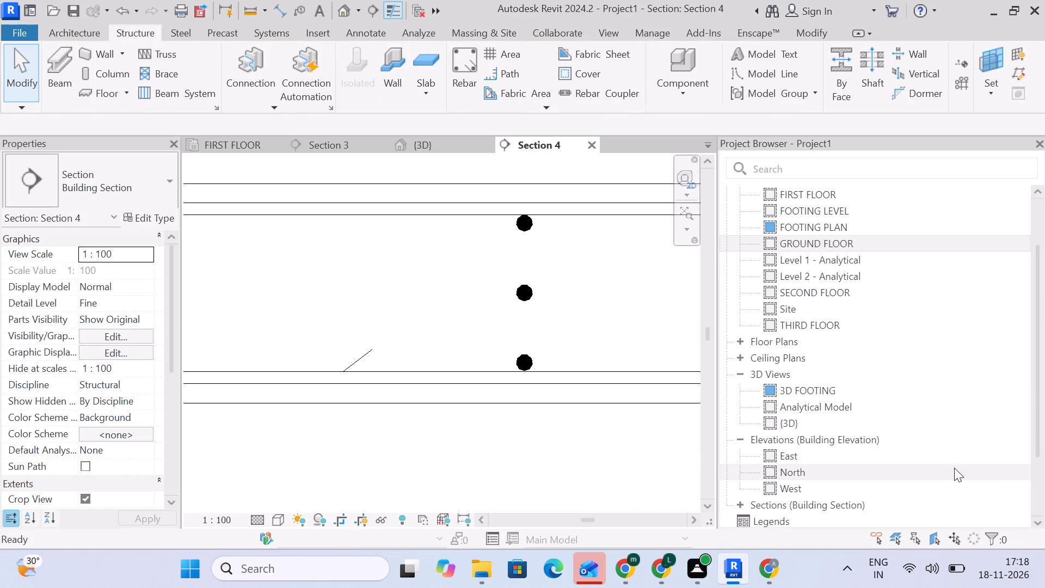
# Delete the vertically spaced M_00 bar set from inside the tread stirrup.
pyautogui.click(528, 299)
pyautogui.press('Delete')
pyautogui.scroll(-5, 576, 296)
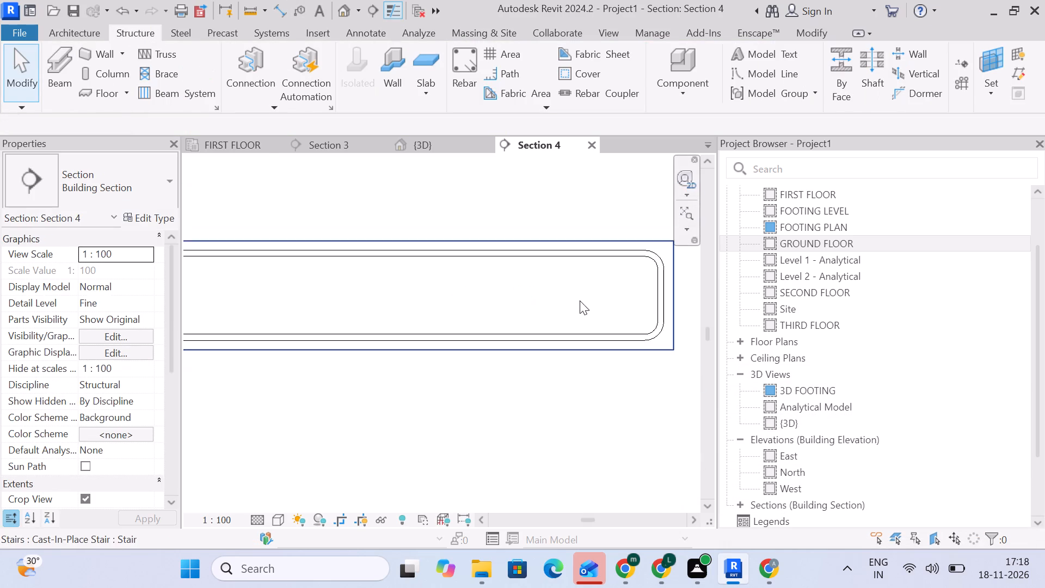
# Place a 13M M_00 bar set with 150 mm maximum spacing along the lower leg of the tread stirrup.
pyautogui.moveTo(597, 310); pyautogui.dragTo(451, 293, button='middle')
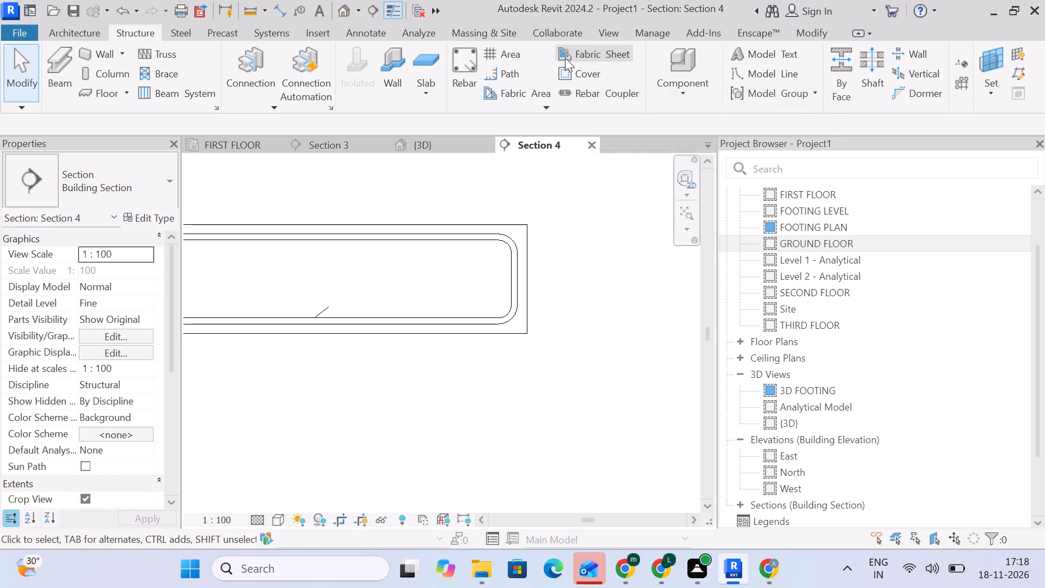
pyautogui.click(459, 65)
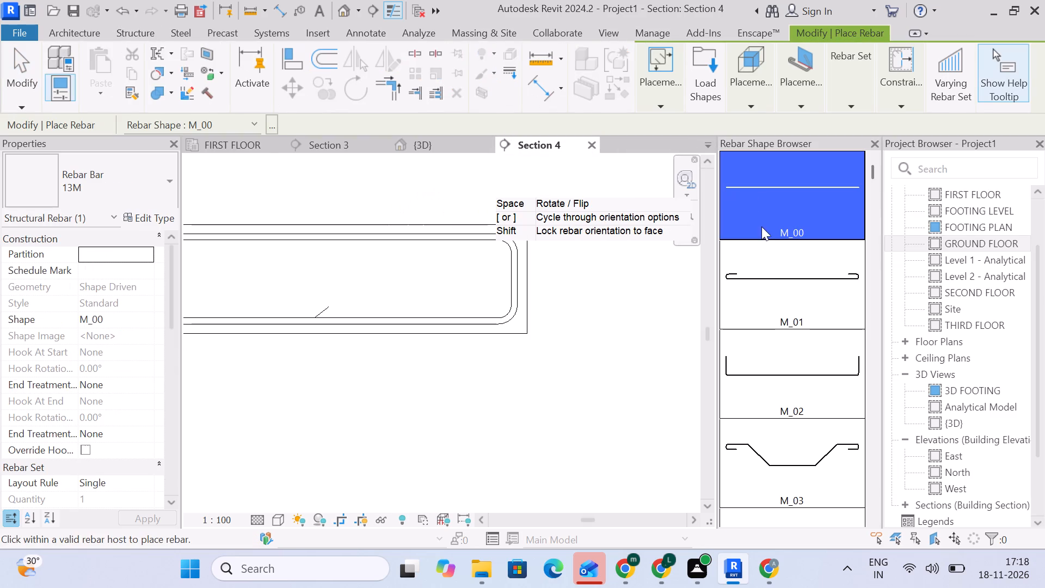
pyautogui.moveTo(761, 210); pyautogui.dragTo(755, 213)
pyautogui.scroll(-2, 390, 309)
pyautogui.moveTo(390, 309); pyautogui.dragTo(568, 298, button='middle')
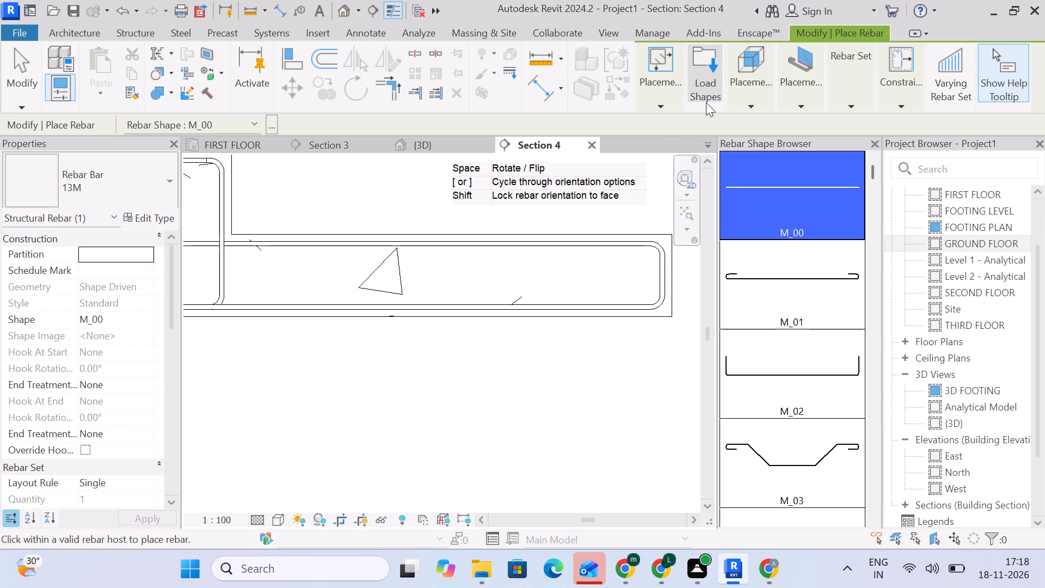
pyautogui.click(838, 97)
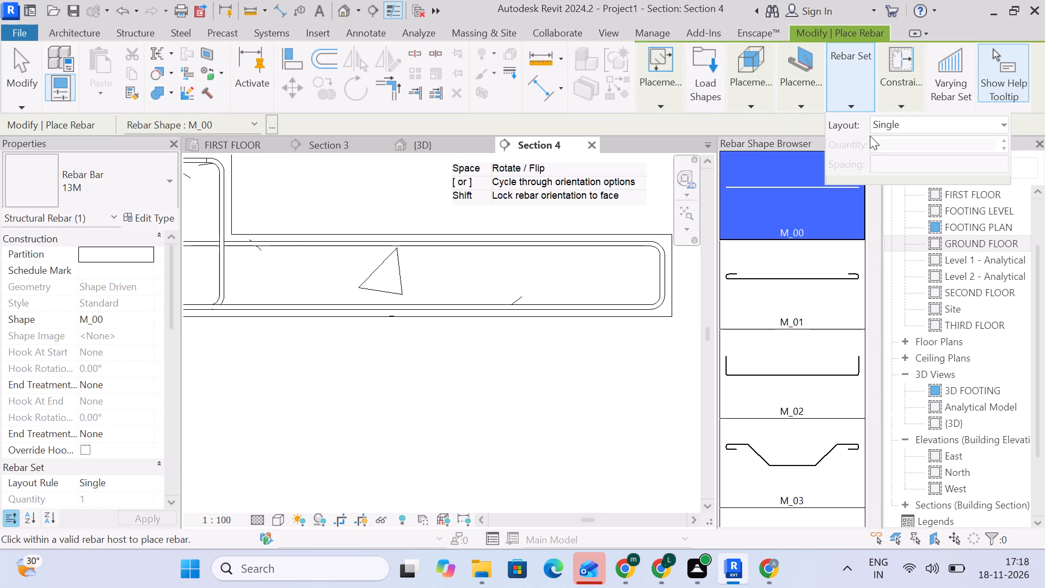
pyautogui.click(886, 131)
pyautogui.click(905, 180)
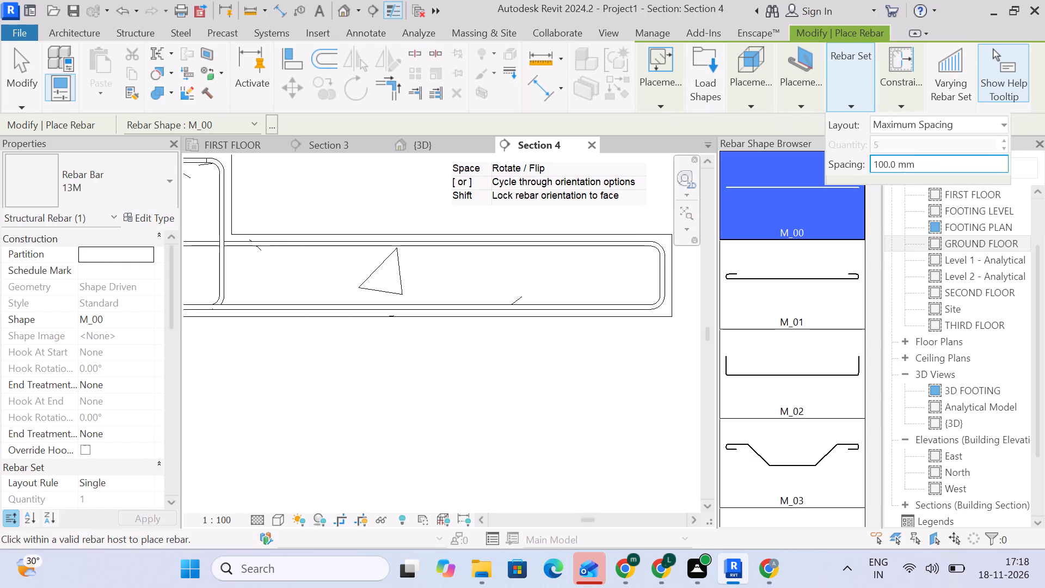
pyautogui.moveTo(945, 164); pyautogui.dragTo(822, 162)
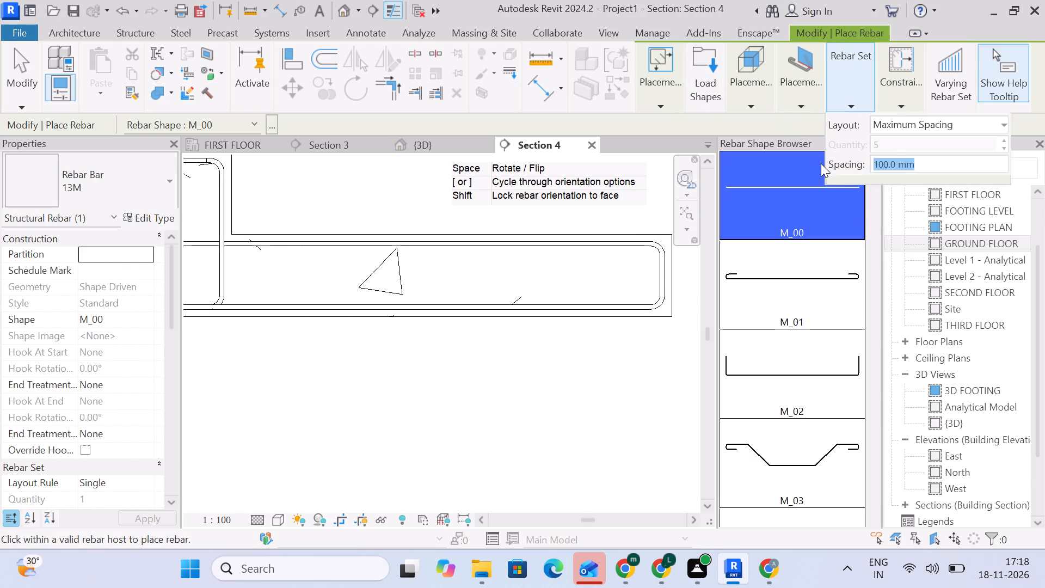
pyautogui.write('15')
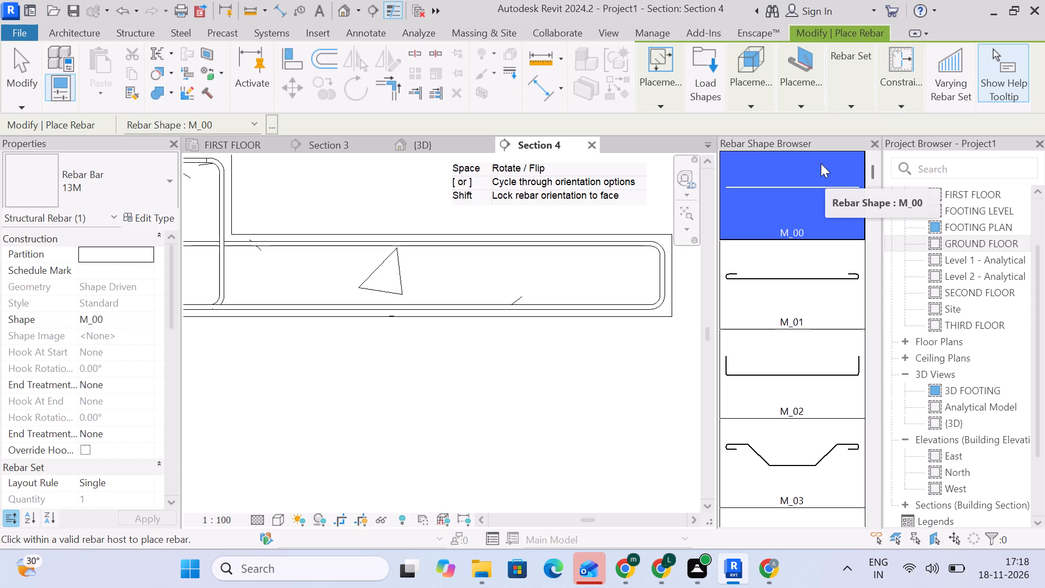
pyautogui.press('0')
pyautogui.press('Return')
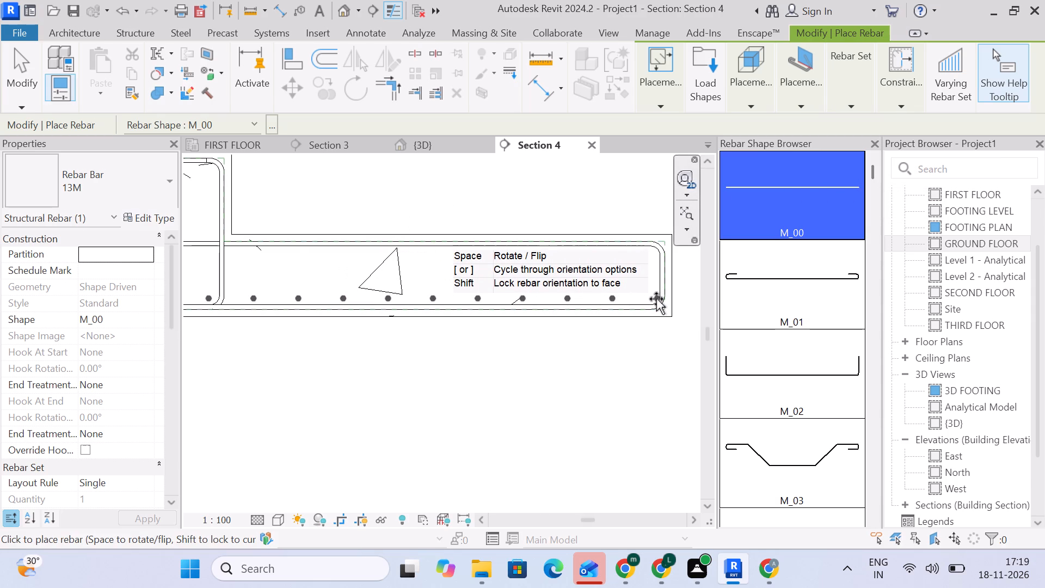
pyautogui.click(656, 299)
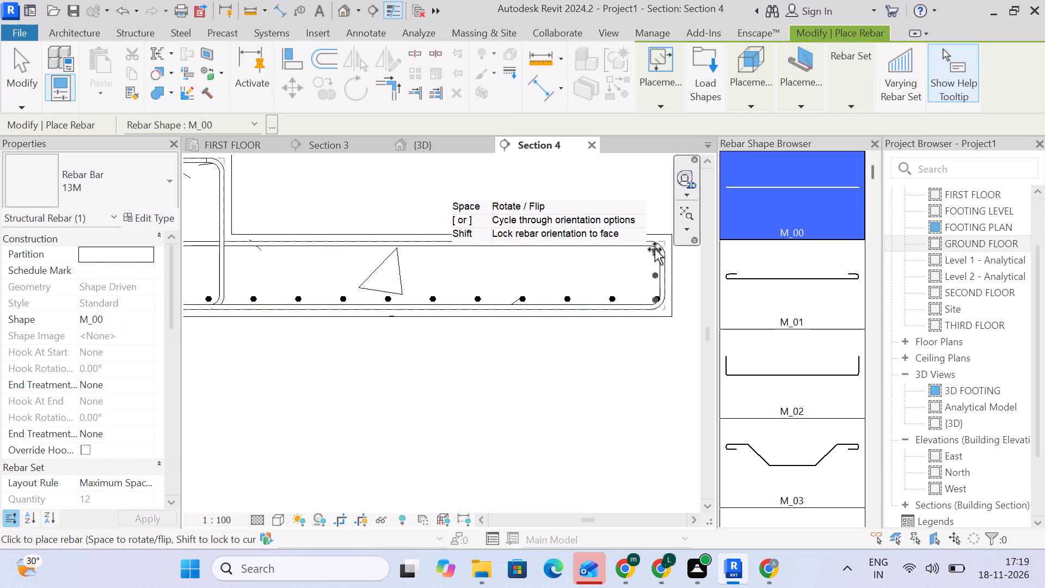
# Place a matching M_00 bar set along the upper leg of the tread stirrup and finish placing rebar.
pyautogui.click(663, 252)
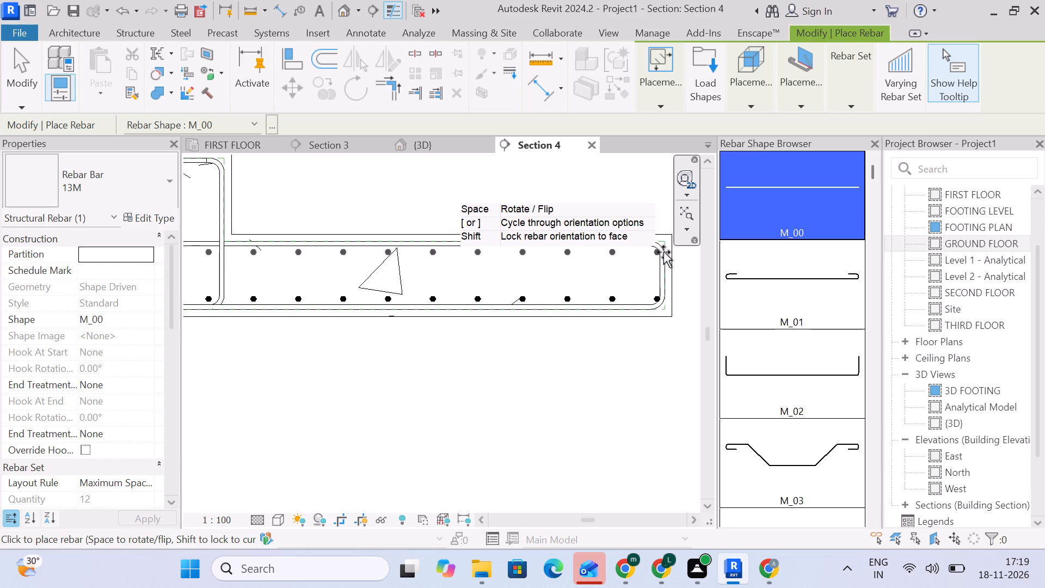
pyautogui.click(11, 77)
# Pull the upper bar set's end inward, clear of the stirrup's corner bend at the tread's free end.
pyautogui.scroll(5, 447, 259)
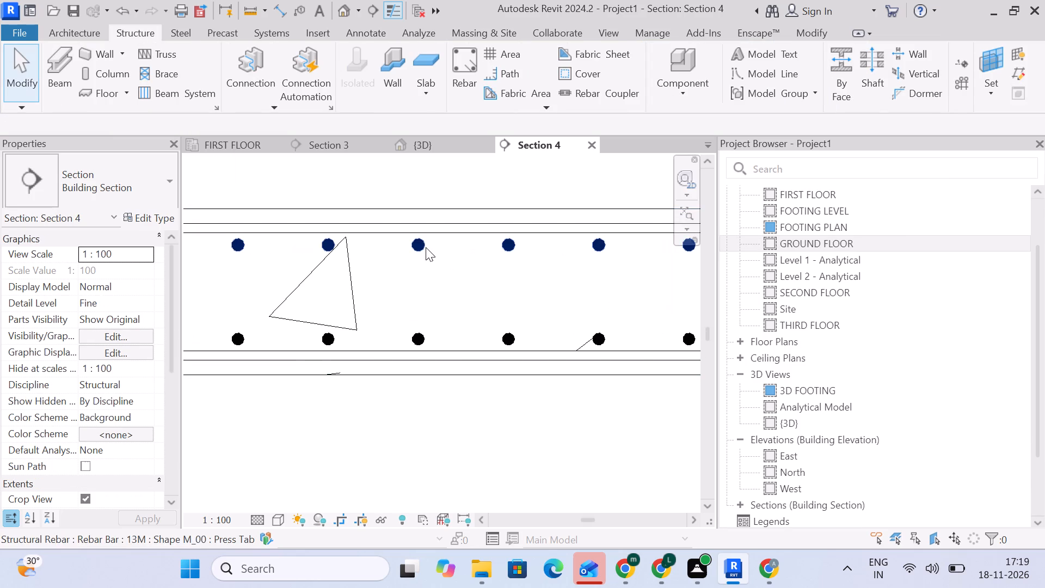
pyautogui.click(426, 247)
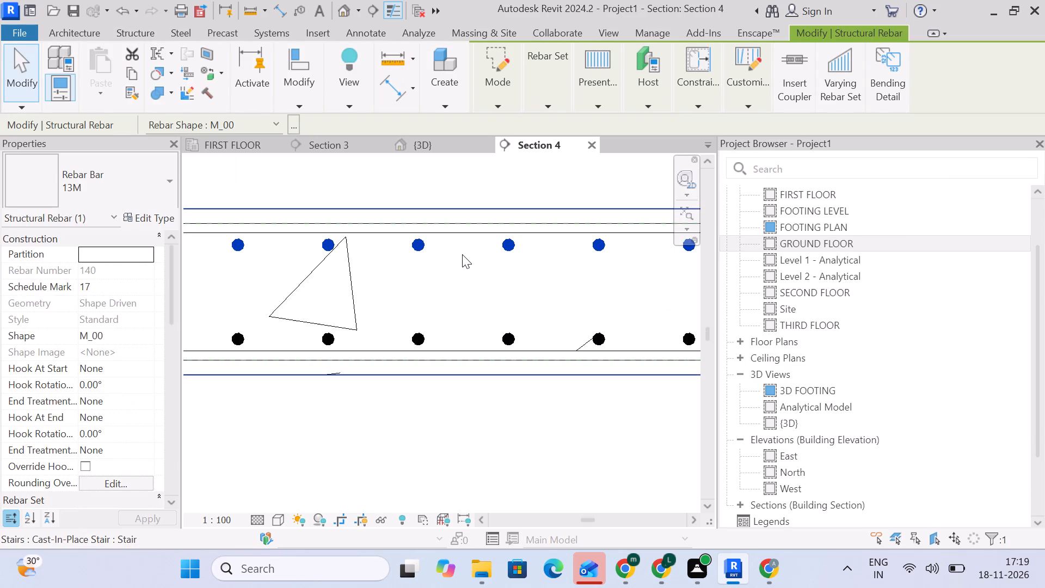
pyautogui.scroll(-2, 532, 270)
pyautogui.moveTo(557, 277); pyautogui.dragTo(383, 283, button='middle')
pyautogui.scroll(5, 554, 291)
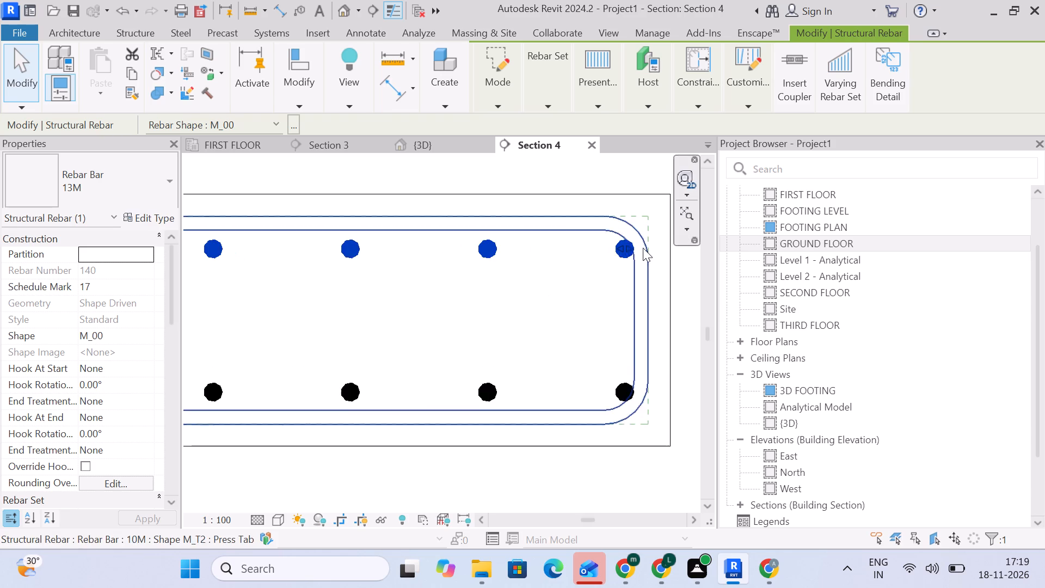
pyautogui.scroll(1, 634, 248)
pyautogui.moveTo(634, 249); pyautogui.dragTo(593, 253, button='middle')
pyautogui.scroll(4, 591, 253)
pyautogui.moveTo(575, 249); pyautogui.dragTo(546, 249)
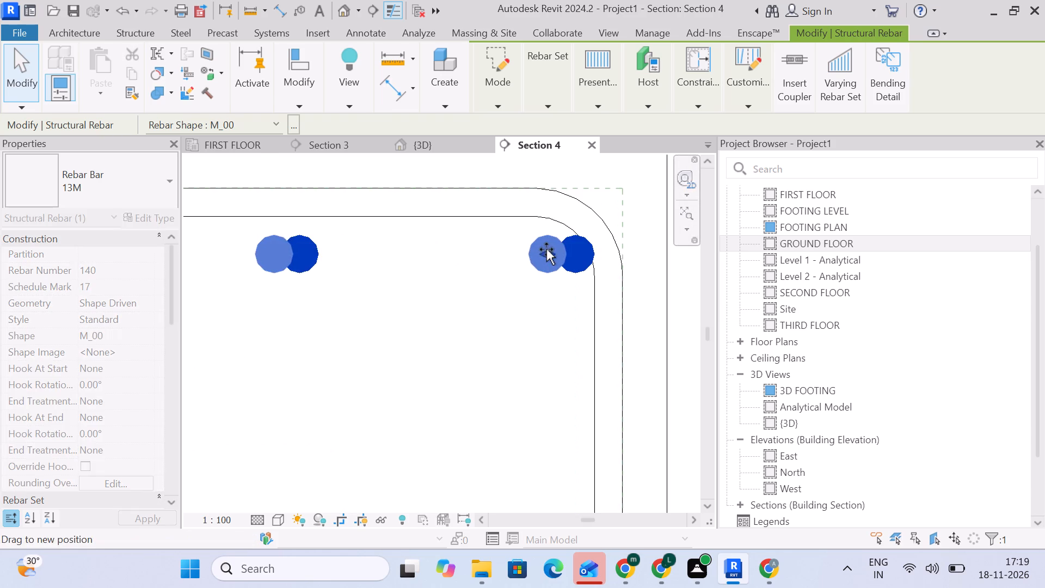
pyautogui.moveTo(546, 249); pyautogui.dragTo(546, 249)
# Pull the upper bar set's opposite end inward, clear of the stirrup bend at the tread's inner end.
pyautogui.scroll(-11, 554, 249)
pyautogui.moveTo(313, 275); pyautogui.dragTo(638, 275, button='middle')
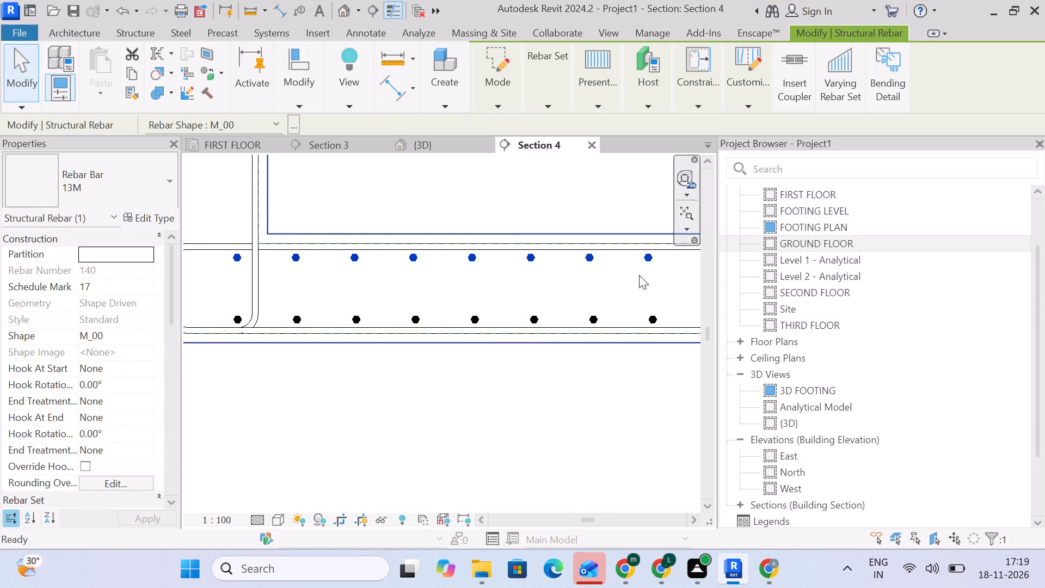
pyautogui.moveTo(368, 273); pyautogui.dragTo(517, 286, button='middle')
pyautogui.scroll(10, 318, 281)
pyautogui.moveTo(334, 252); pyautogui.dragTo(343, 253)
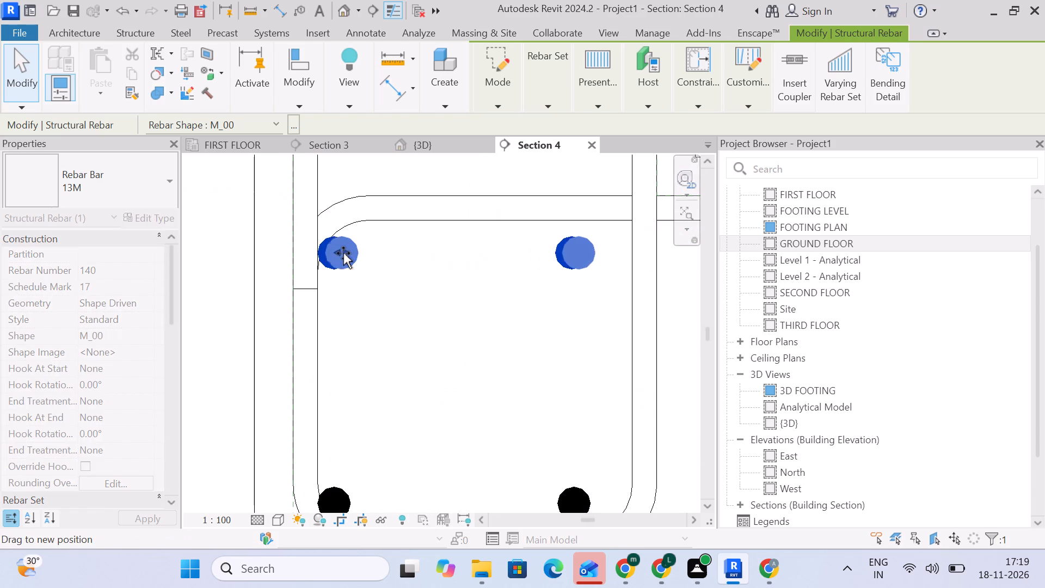
pyautogui.moveTo(343, 253); pyautogui.dragTo(355, 255)
# Nudge the tread's upper bar set up until it sits close beneath the tread stirrup's upper leg.
pyautogui.press('Up')
pyautogui.scroll(6, 352, 207)
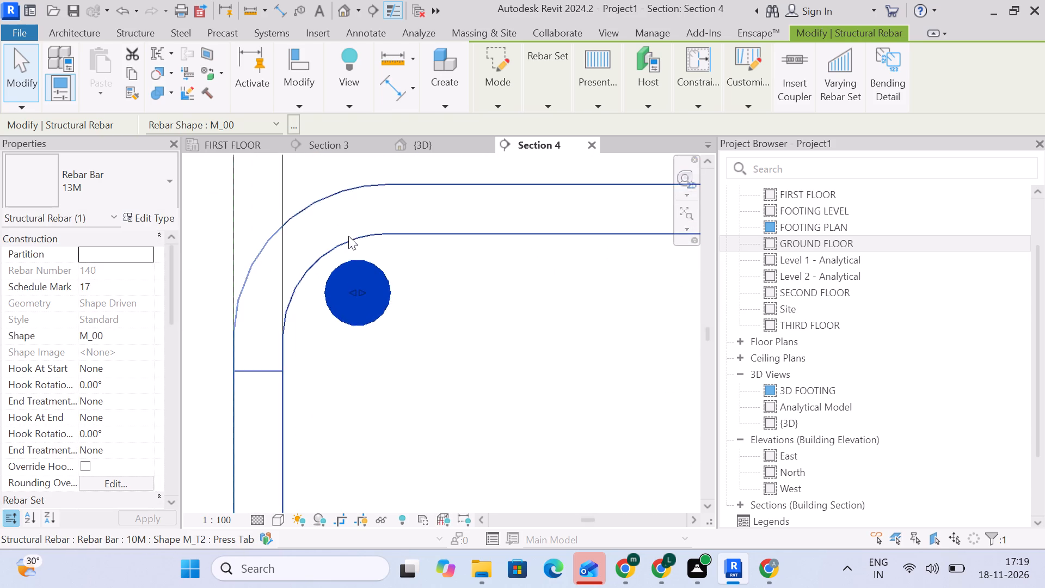
pyautogui.scroll(3, 348, 236)
pyautogui.press('Up')
pyautogui.press('Up')
pyautogui.press('Up')
pyautogui.press('Up')
pyautogui.press('Up')
pyautogui.press('Up')
pyautogui.press('Up')
pyautogui.press('Up')
pyautogui.press('Up')
pyautogui.press('Up')
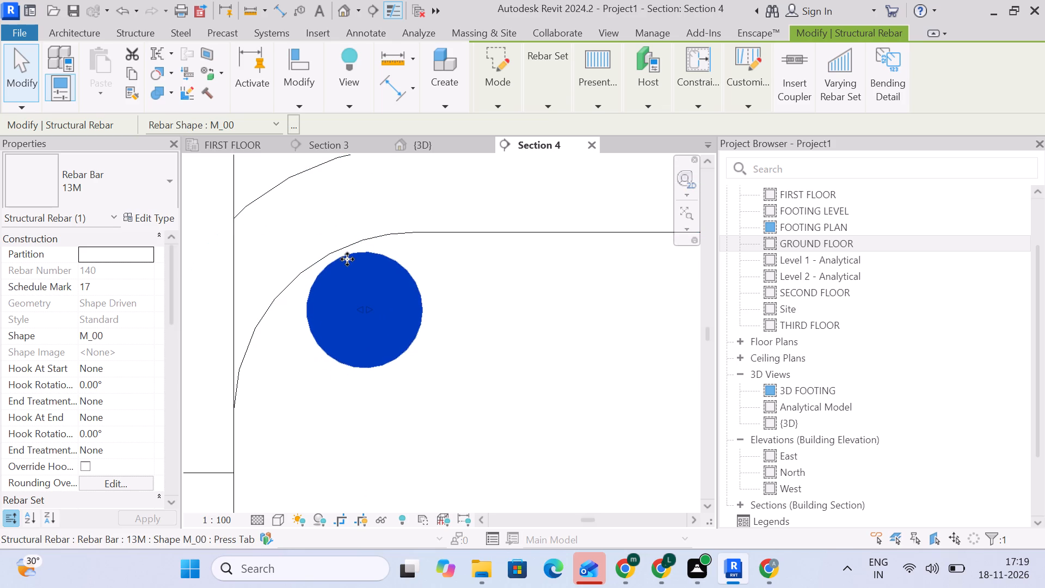
pyautogui.scroll(5, 349, 255)
pyautogui.press('Up')
pyautogui.press('Up')
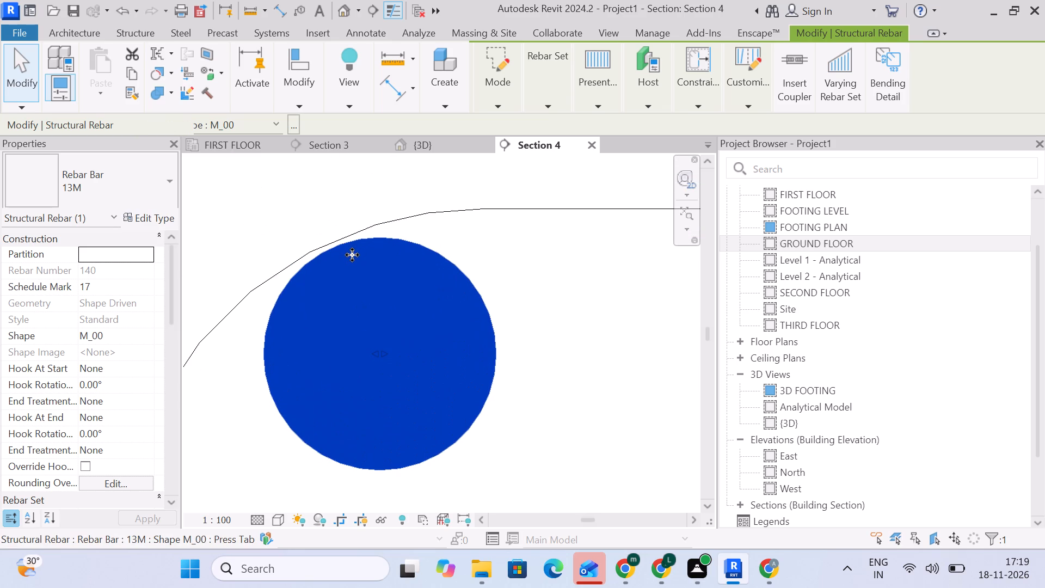
pyautogui.scroll(1, 280, 232)
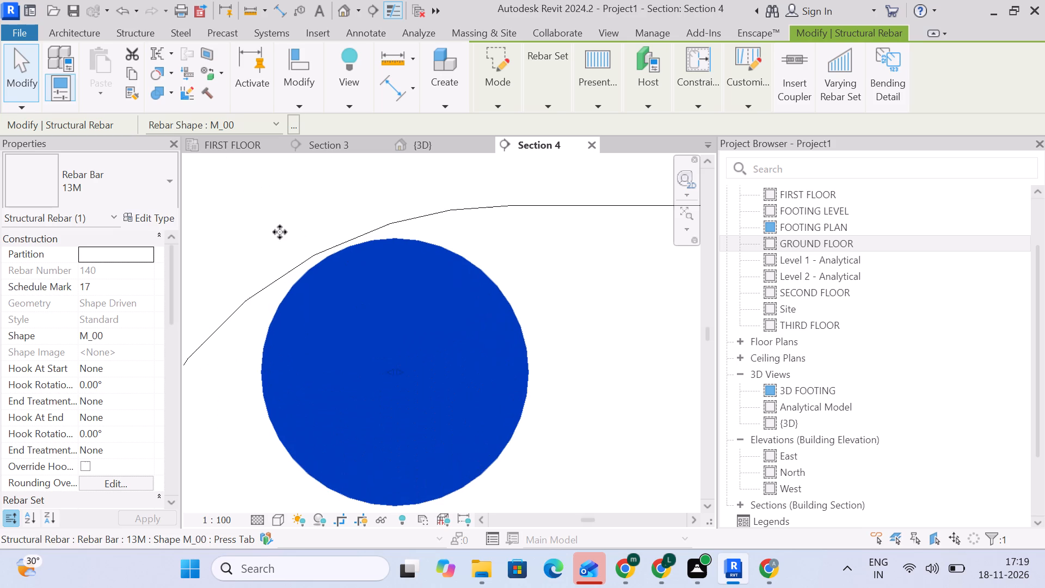
# Pull the tread's lower bar set inward at its inner end, clear of the stirrup's corner bend.
pyautogui.scroll(-10, 280, 232)
pyautogui.scroll(-14, 325, 283)
pyautogui.scroll(3, 465, 407)
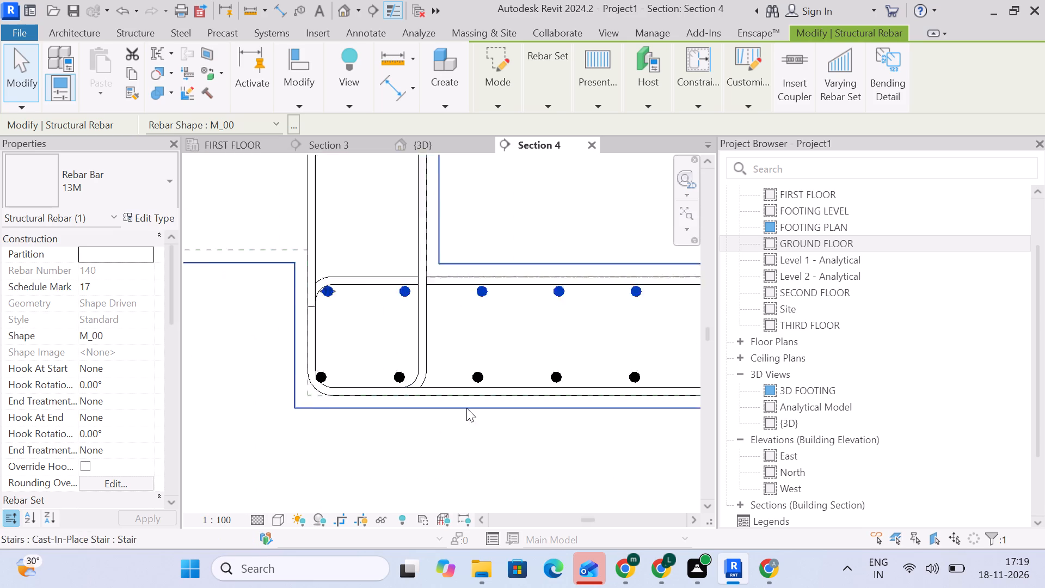
pyautogui.scroll(2, 466, 408)
pyautogui.click(490, 357)
pyautogui.scroll(4, 222, 346)
pyautogui.moveTo(222, 346); pyautogui.dragTo(298, 339, button='middle')
pyautogui.scroll(-1, 298, 339)
pyautogui.scroll(5, 272, 347)
pyautogui.moveTo(286, 355); pyautogui.dragTo(323, 358)
# Pull the lower bar set inward at the tread's free end, aligning its last bar with the upper one.
pyautogui.scroll(-11, 429, 367)
pyautogui.moveTo(557, 389); pyautogui.dragTo(310, 352, button='middle')
pyautogui.moveTo(540, 356); pyautogui.dragTo(322, 328, button='middle')
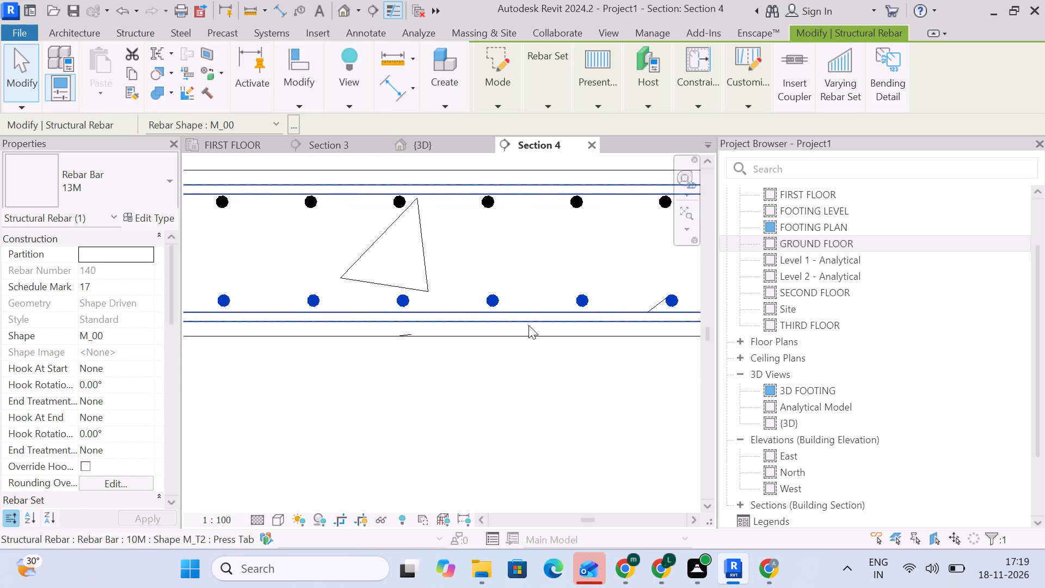
pyautogui.moveTo(528, 325); pyautogui.dragTo(364, 320, button='middle')
pyautogui.moveTo(542, 324); pyautogui.dragTo(365, 314, button='middle')
pyautogui.scroll(4, 652, 321)
pyautogui.moveTo(530, 274); pyautogui.dragTo(555, 389, button='middle')
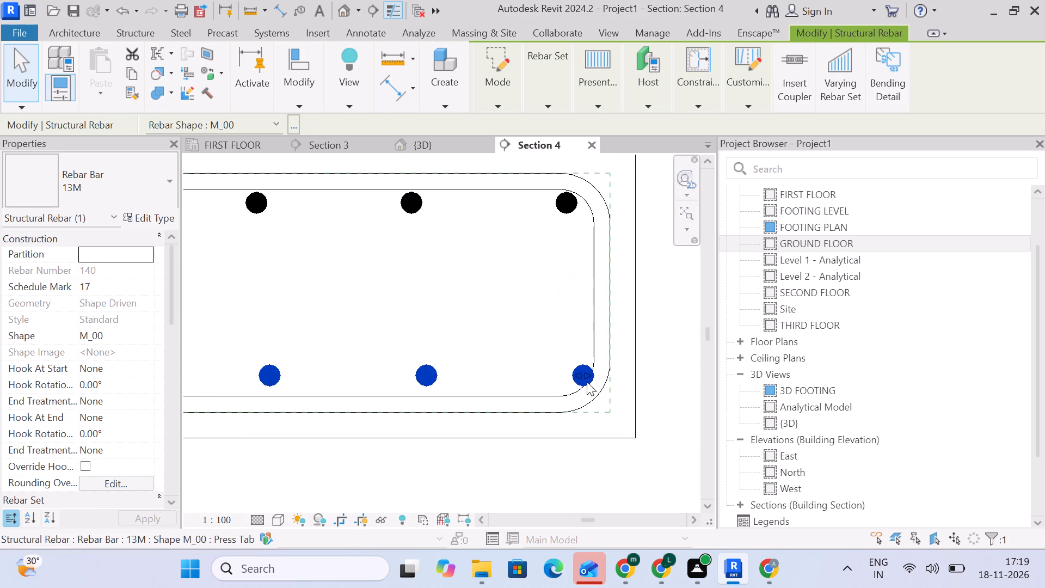
pyautogui.moveTo(587, 374); pyautogui.dragTo(570, 374)
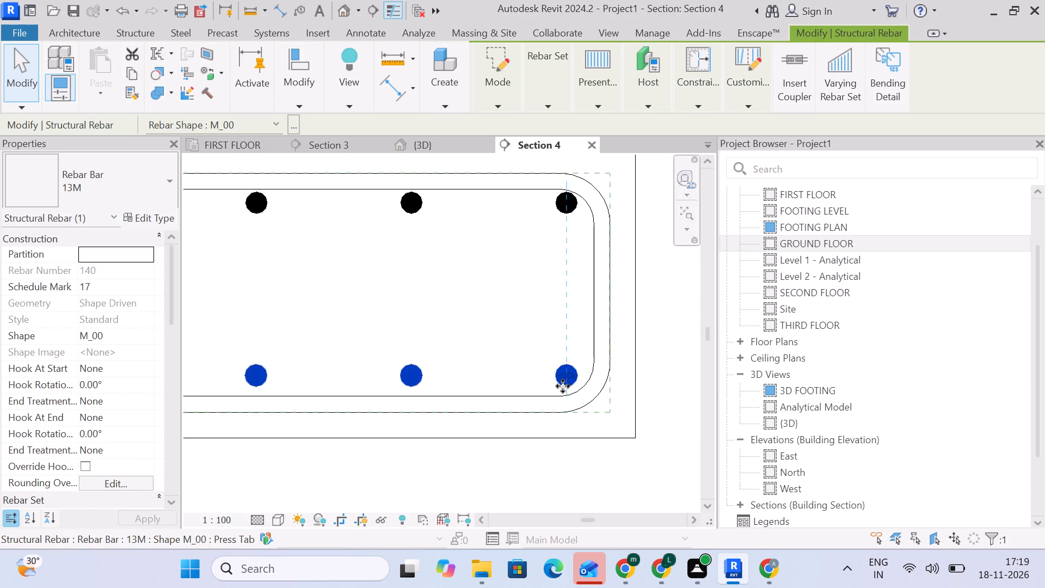
# Nudge the lower bar set down close to the tread stirrup's lower leg and deselect it.
pyautogui.press('Down')
pyautogui.scroll(5, 557, 386)
pyautogui.press('Down')
pyautogui.scroll(6, 572, 396)
pyautogui.press('Down')
pyautogui.press('Down')
pyautogui.press('Down')
pyautogui.press('Down')
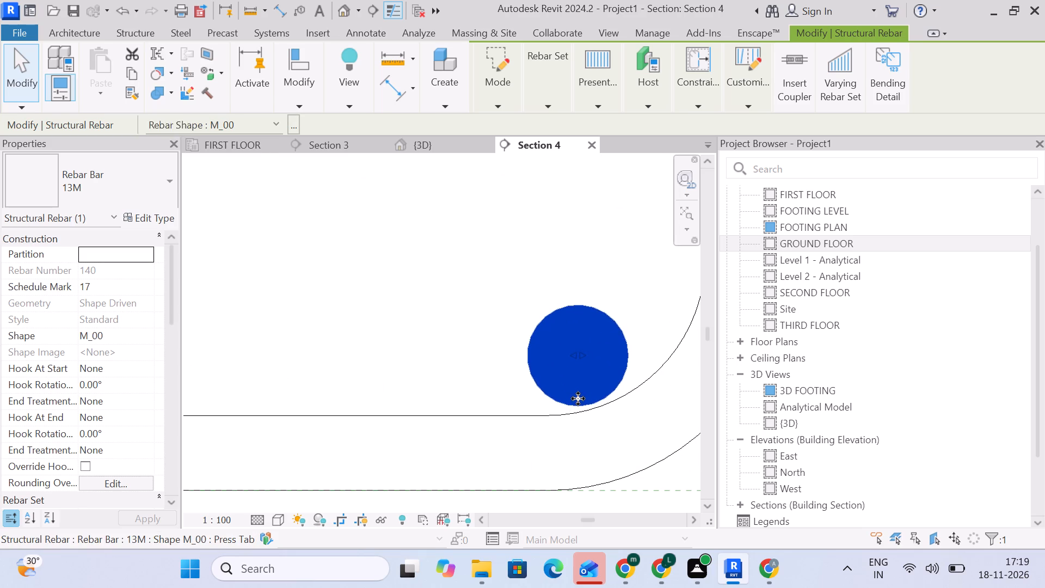
pyautogui.scroll(-18, 577, 396)
pyautogui.click(620, 391)
# Place a 13M M_00 bar set with Fixed Number layout and quantity 3 along the left leg of the vertical riser stirrup.
pyautogui.scroll(-5, 607, 393)
pyautogui.moveTo(336, 367); pyautogui.dragTo(459, 369, button='middle')
pyautogui.scroll(5, 400, 369)
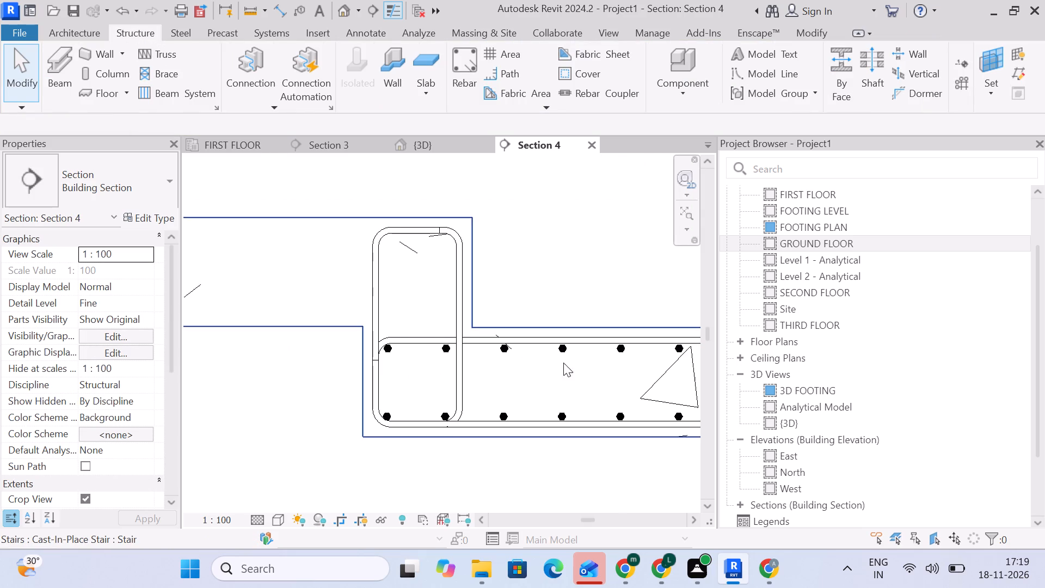
pyautogui.click(475, 69)
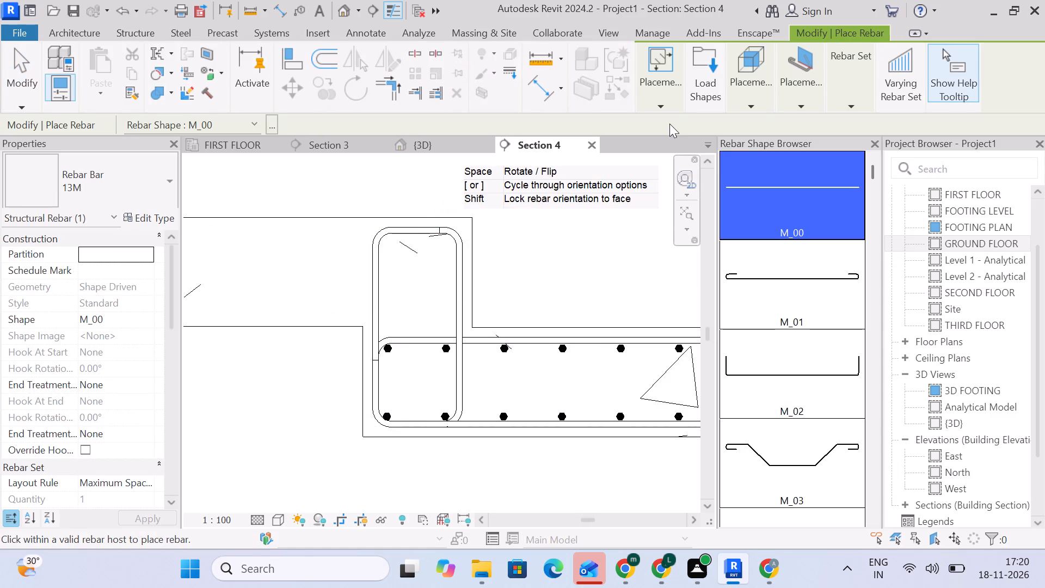
pyautogui.click(845, 100)
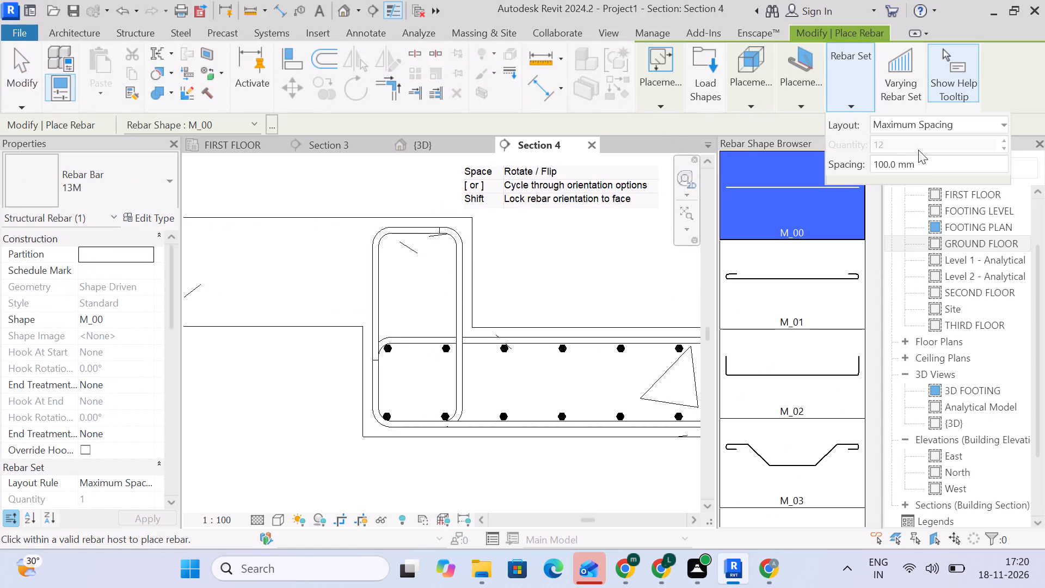
pyautogui.click(933, 131)
pyautogui.click(915, 162)
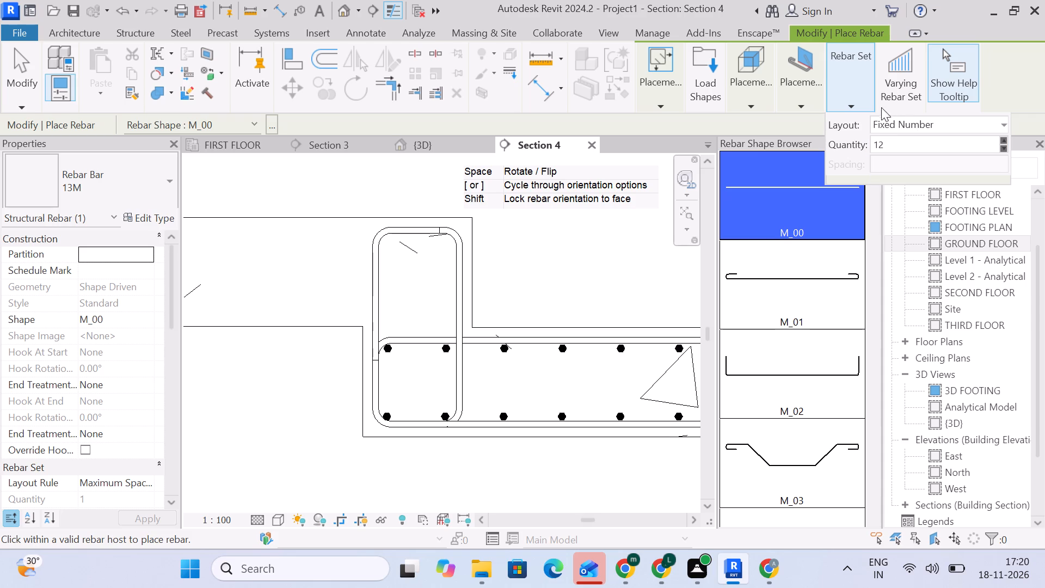
pyautogui.moveTo(914, 146); pyautogui.dragTo(816, 150)
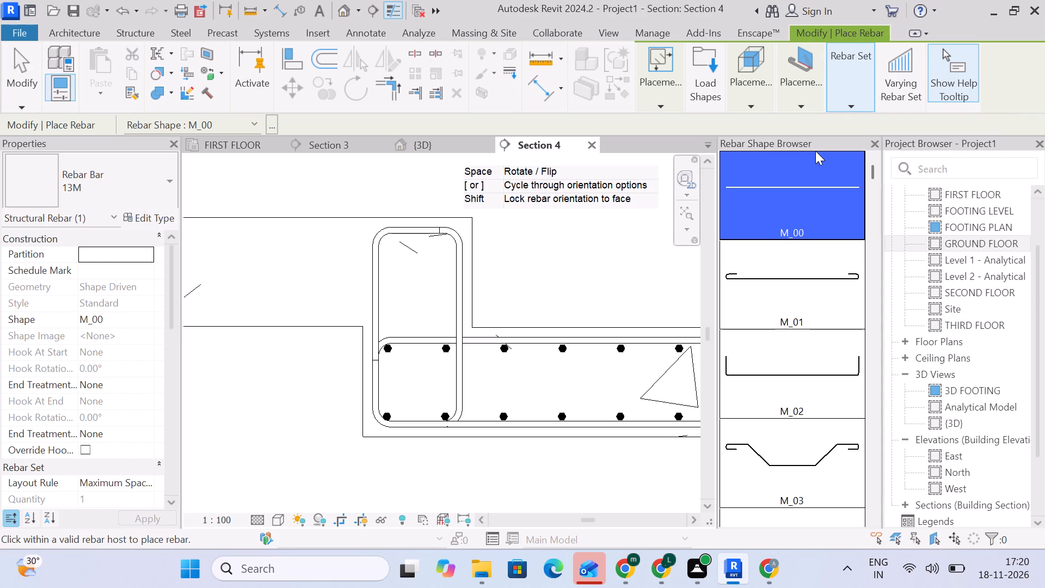
pyautogui.press('3')
pyautogui.press('Return')
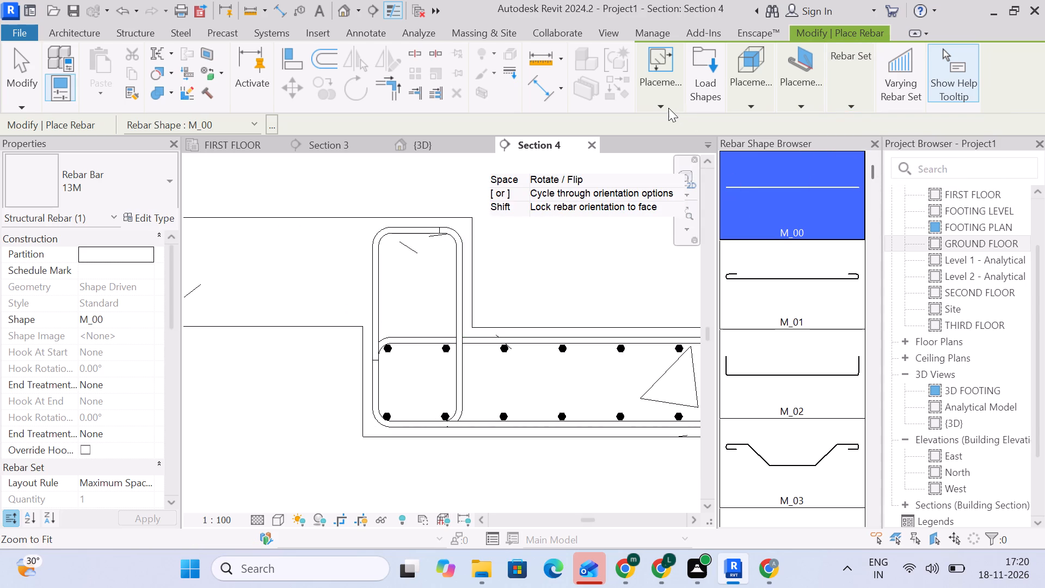
pyautogui.click(853, 94)
pyautogui.click(896, 142)
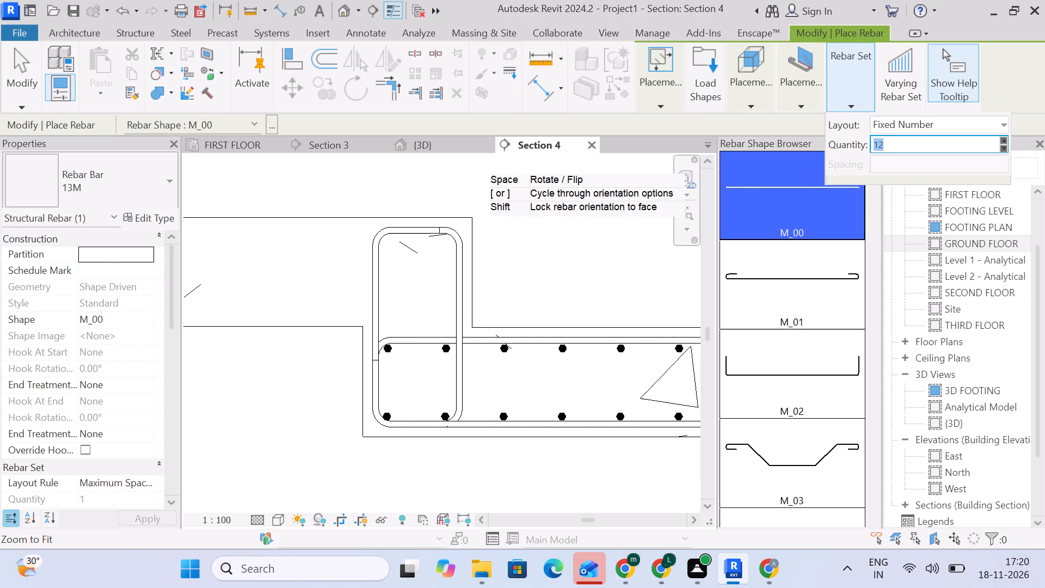
pyautogui.press('3')
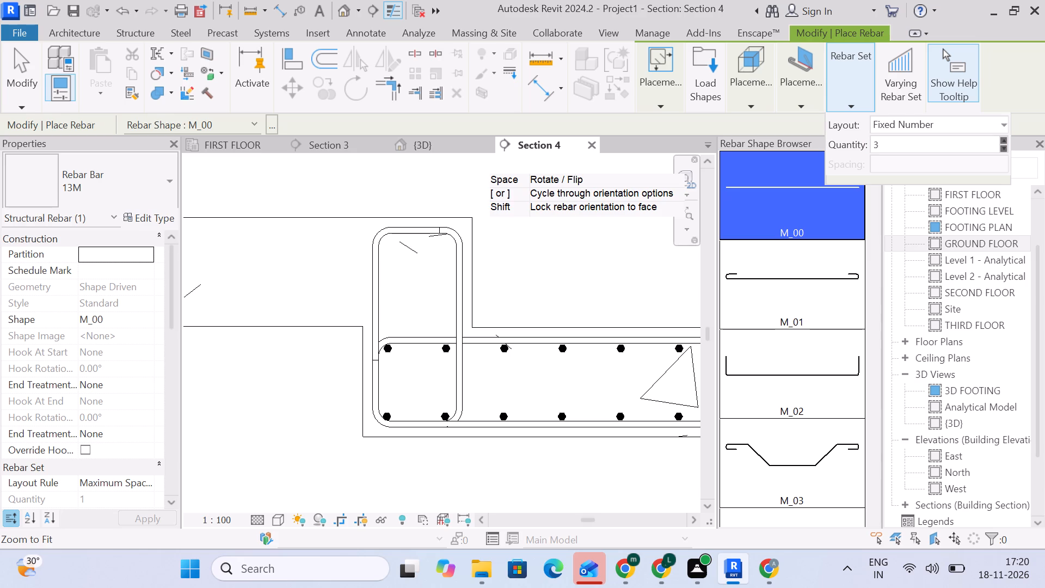
pyautogui.press('Return')
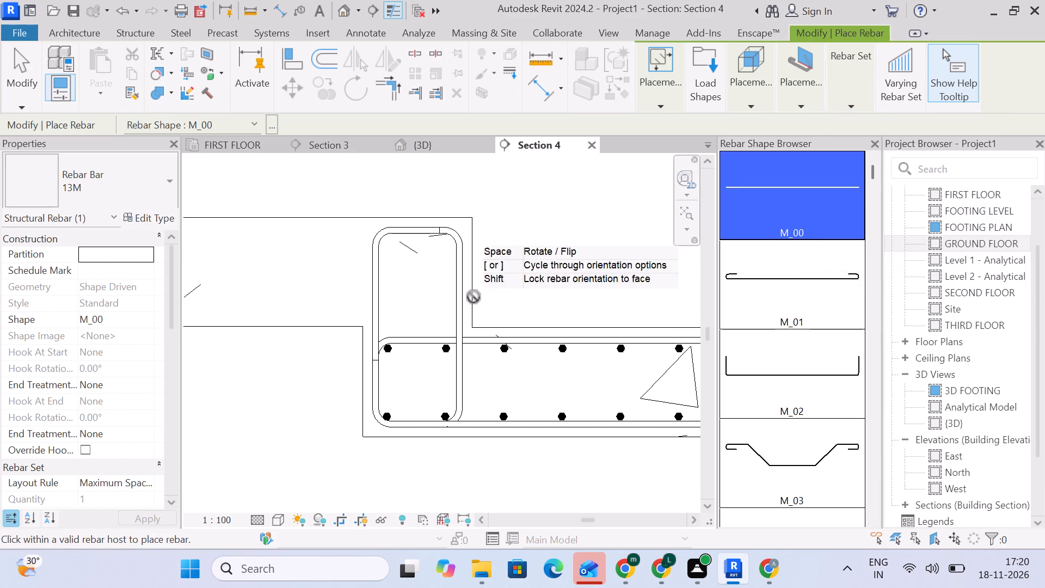
pyautogui.click(383, 244)
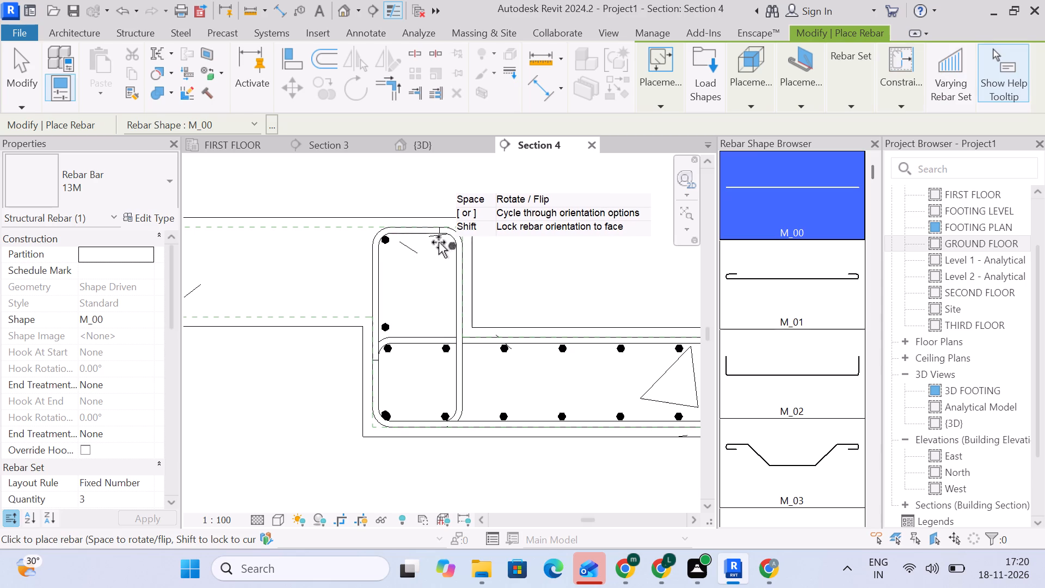
# Place a matching three-bar M_00 set along the riser stirrup's right leg and finish placing rebar.
pyautogui.click(445, 243)
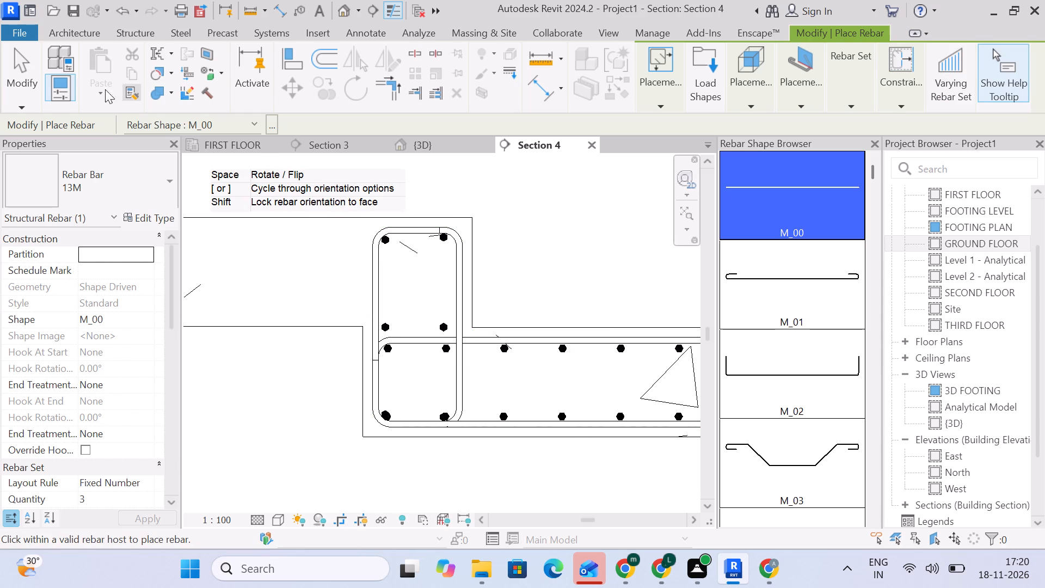
pyautogui.click(20, 66)
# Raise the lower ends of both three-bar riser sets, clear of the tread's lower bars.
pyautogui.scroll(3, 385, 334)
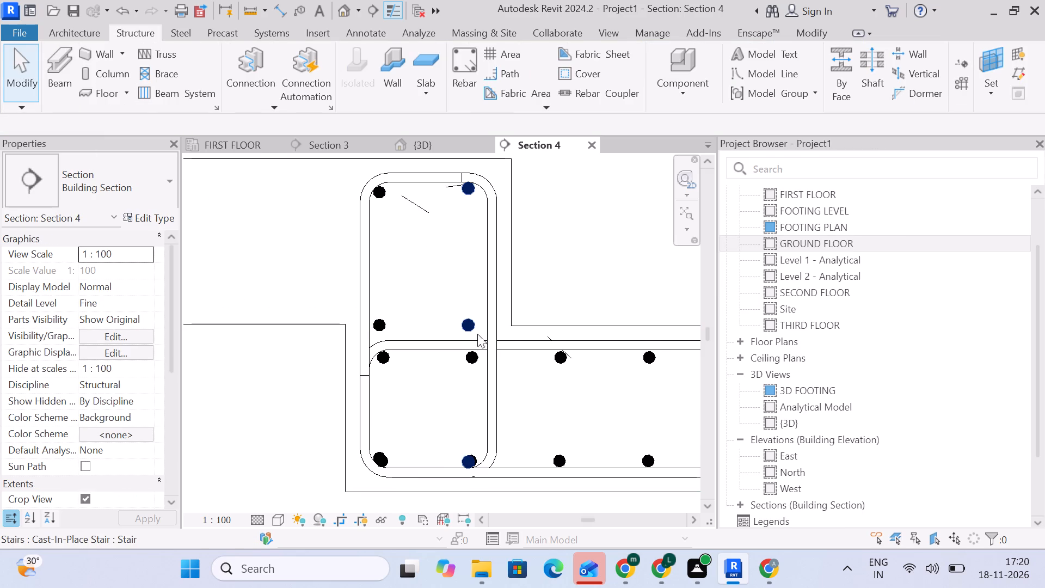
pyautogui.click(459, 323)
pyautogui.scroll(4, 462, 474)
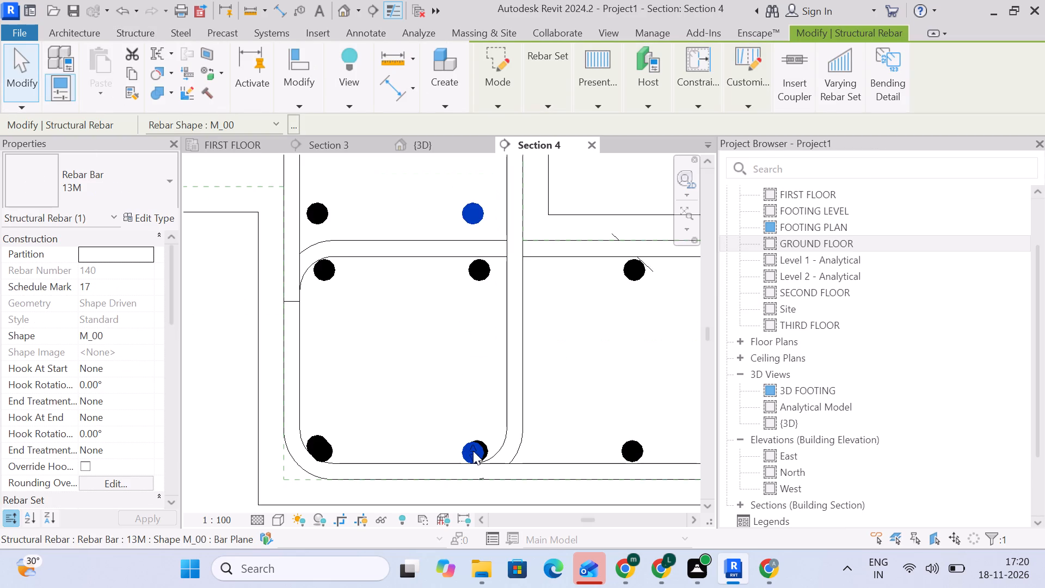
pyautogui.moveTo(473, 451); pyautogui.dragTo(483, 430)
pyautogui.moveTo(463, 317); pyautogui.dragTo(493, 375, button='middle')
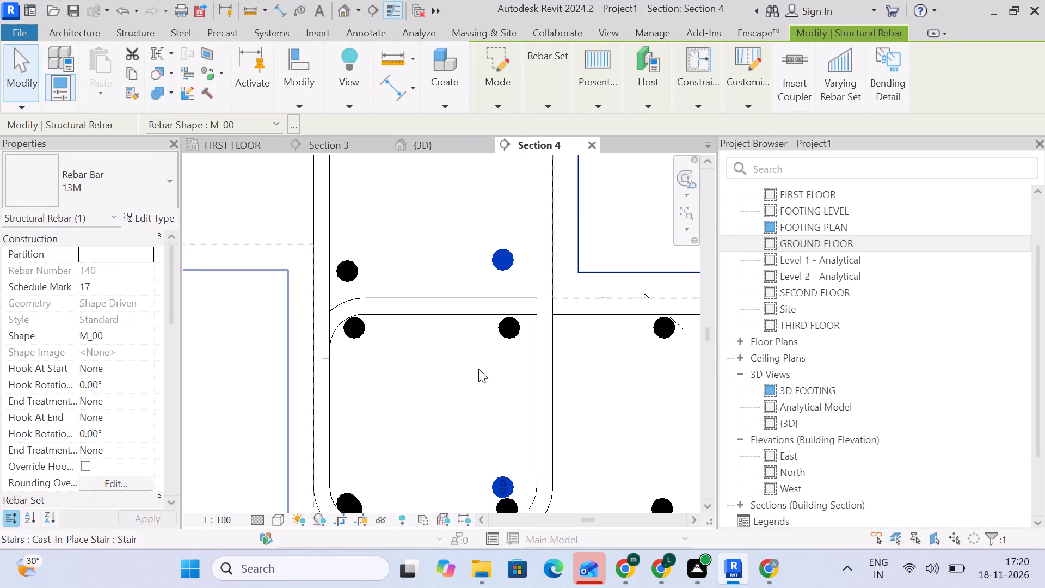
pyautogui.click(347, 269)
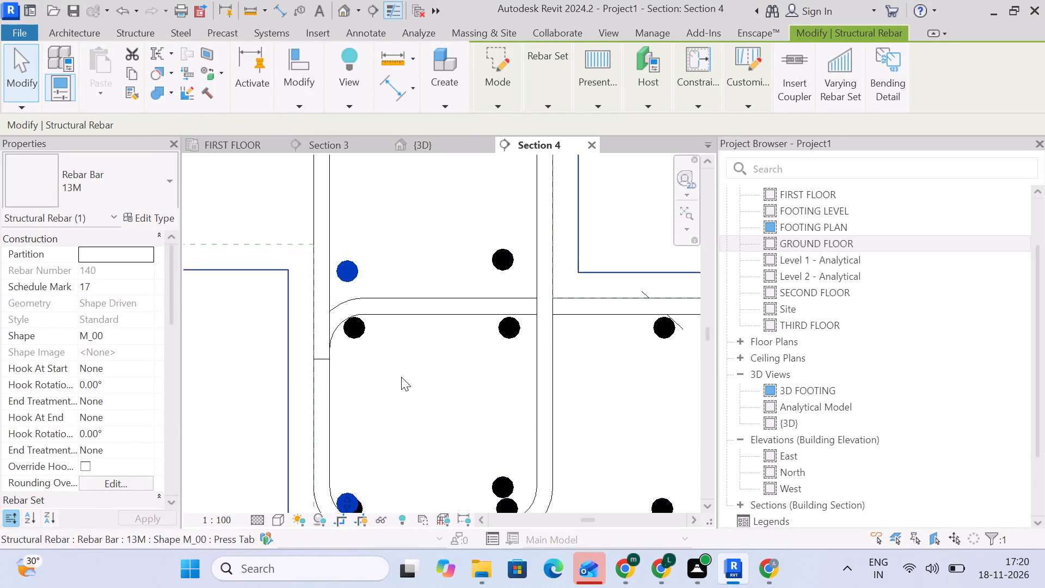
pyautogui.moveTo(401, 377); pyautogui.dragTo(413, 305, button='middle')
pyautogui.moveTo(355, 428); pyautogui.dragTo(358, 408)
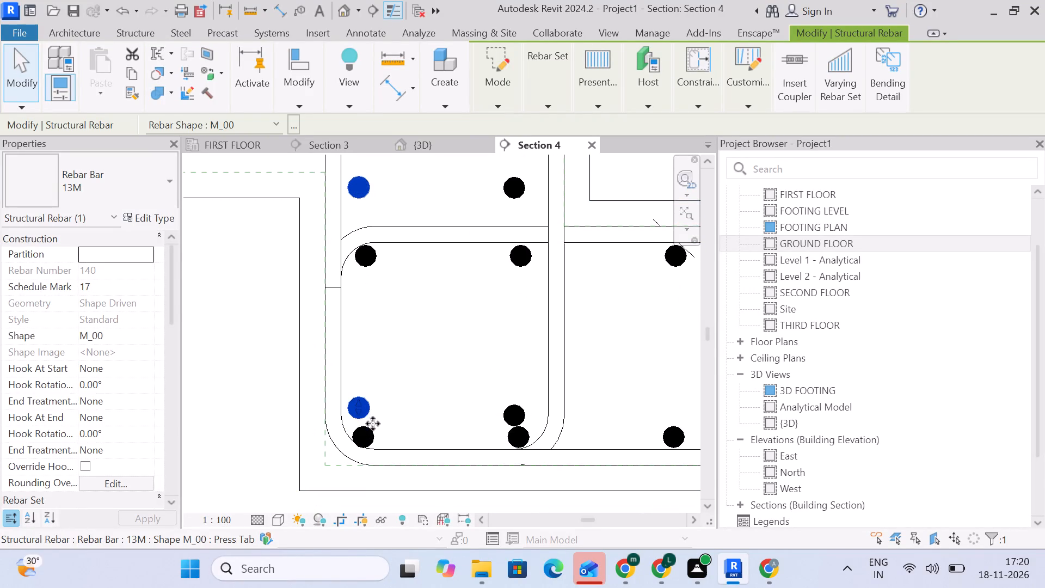
# Pull the inner end of the tread's lower bar set further inward, away from the riser set's lowest bar.
pyautogui.click(365, 434)
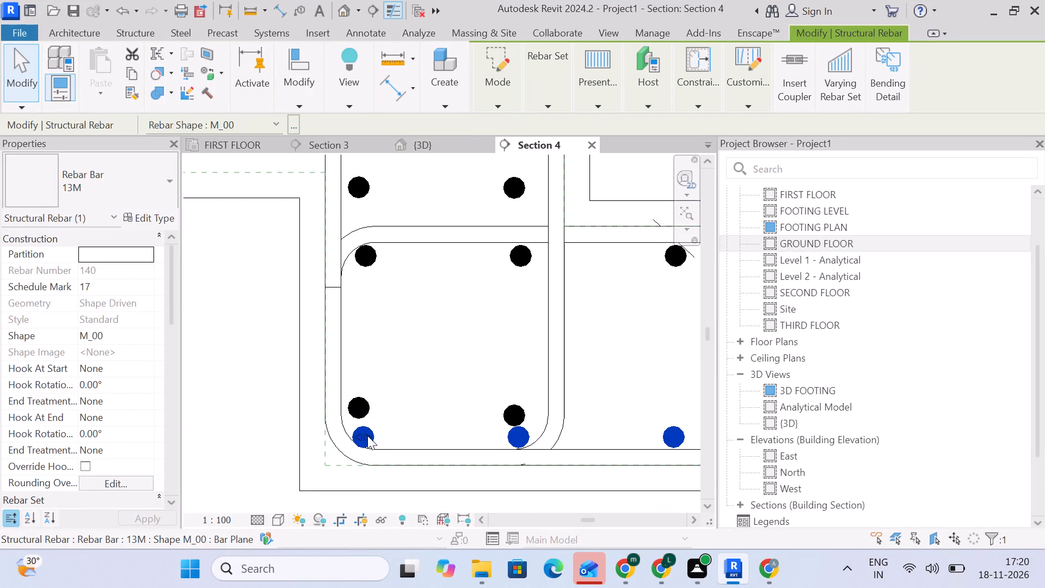
pyautogui.moveTo(367, 436); pyautogui.dragTo(391, 438)
# Extend the left riser set back down into the stirrup's corner bend and nudge the set close to the left leg.
pyautogui.click(362, 406)
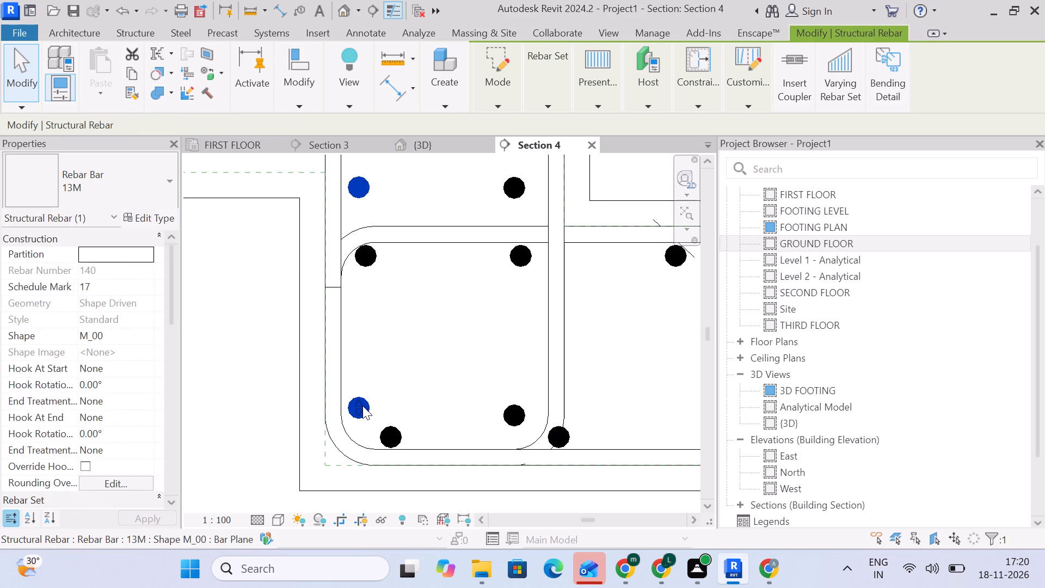
pyautogui.moveTo(360, 407); pyautogui.dragTo(366, 437)
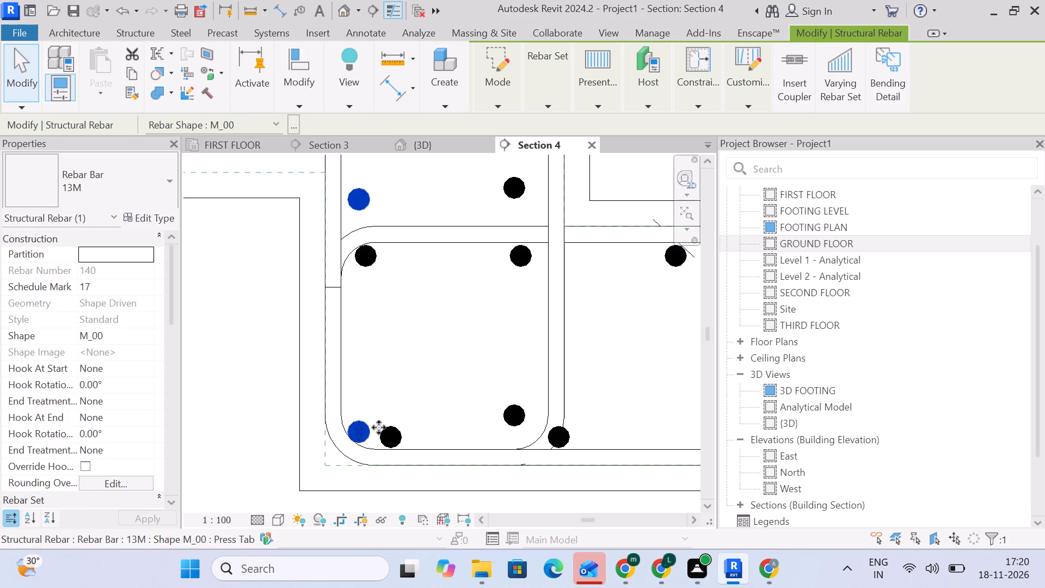
pyautogui.press('Right')
pyautogui.scroll(3, 358, 445)
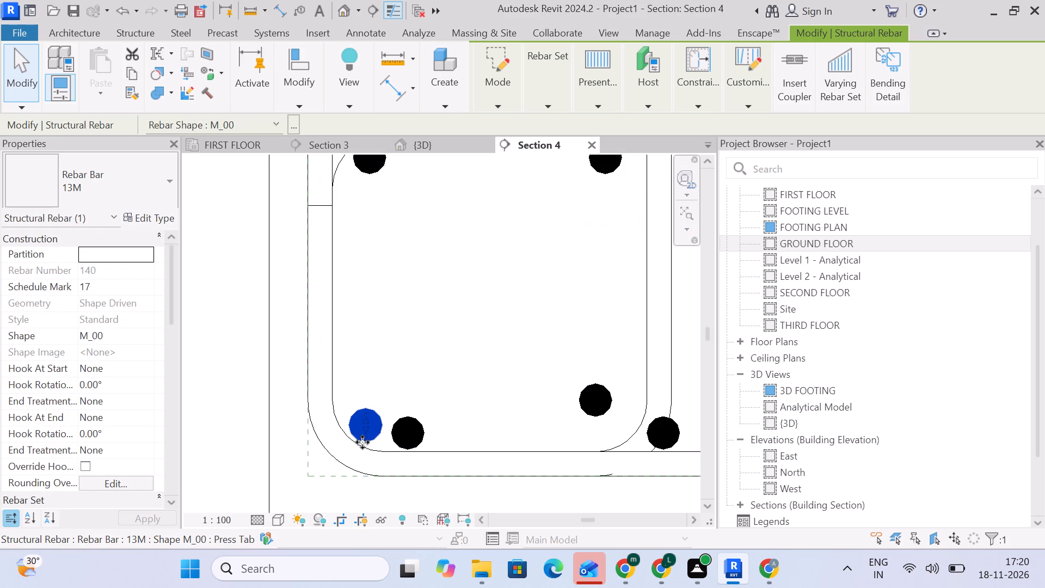
pyautogui.moveTo(365, 428); pyautogui.dragTo(362, 419)
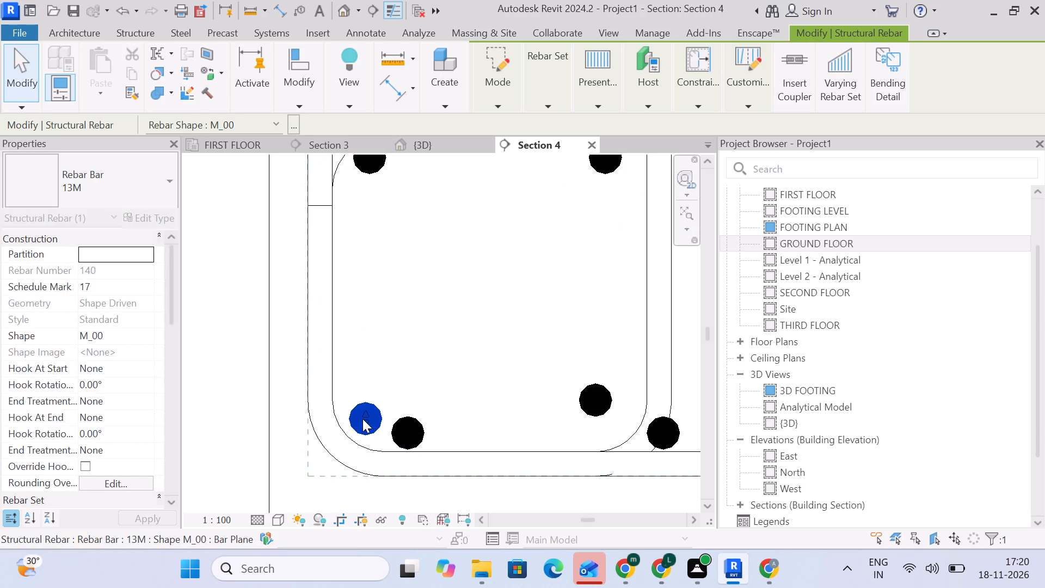
pyautogui.press('Left')
pyautogui.press('Left')
pyautogui.press('Left')
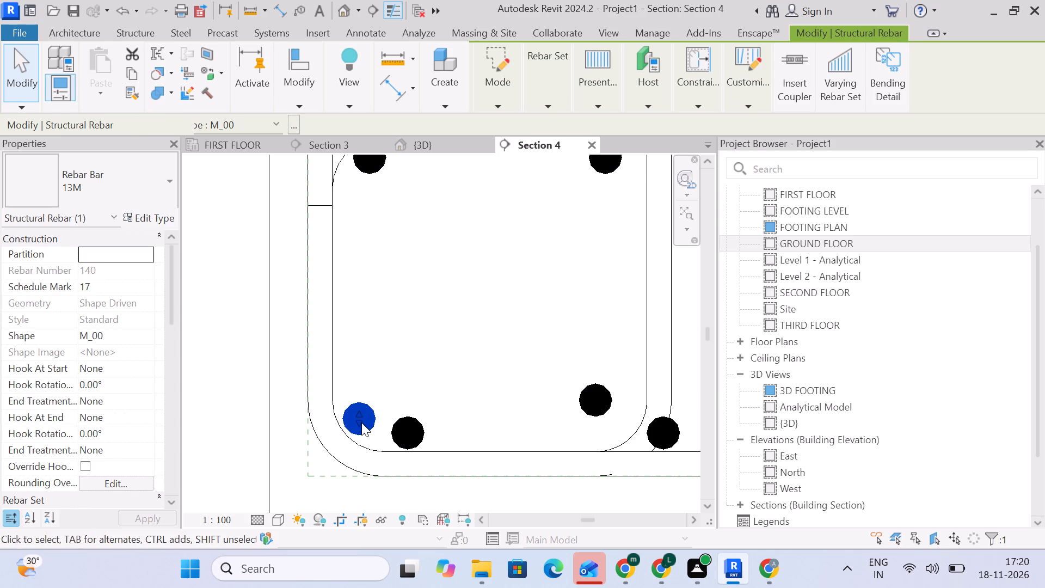
# Shift the right riser bar set outward so it sits close to the riser stirrup's right leg.
pyautogui.scroll(4, 358, 422)
pyautogui.scroll(-13, 358, 422)
pyautogui.scroll(5, 370, 220)
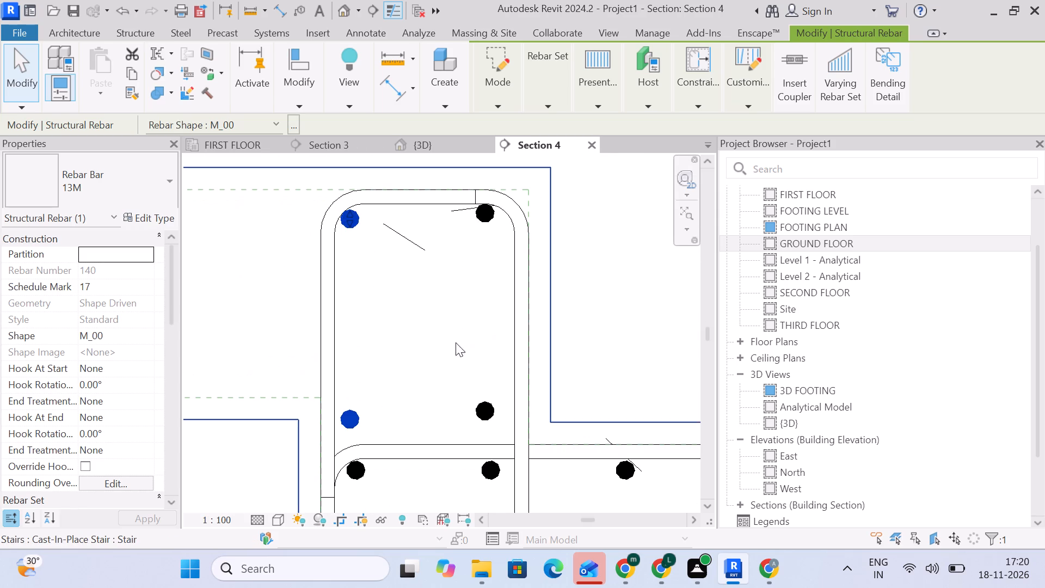
pyautogui.click(489, 406)
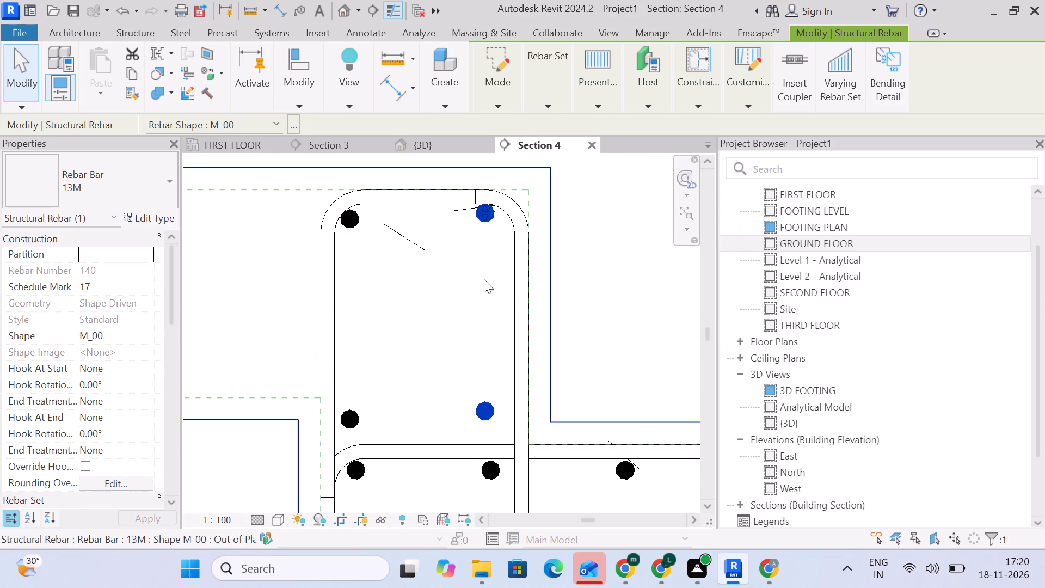
pyautogui.moveTo(483, 413); pyautogui.dragTo(504, 415)
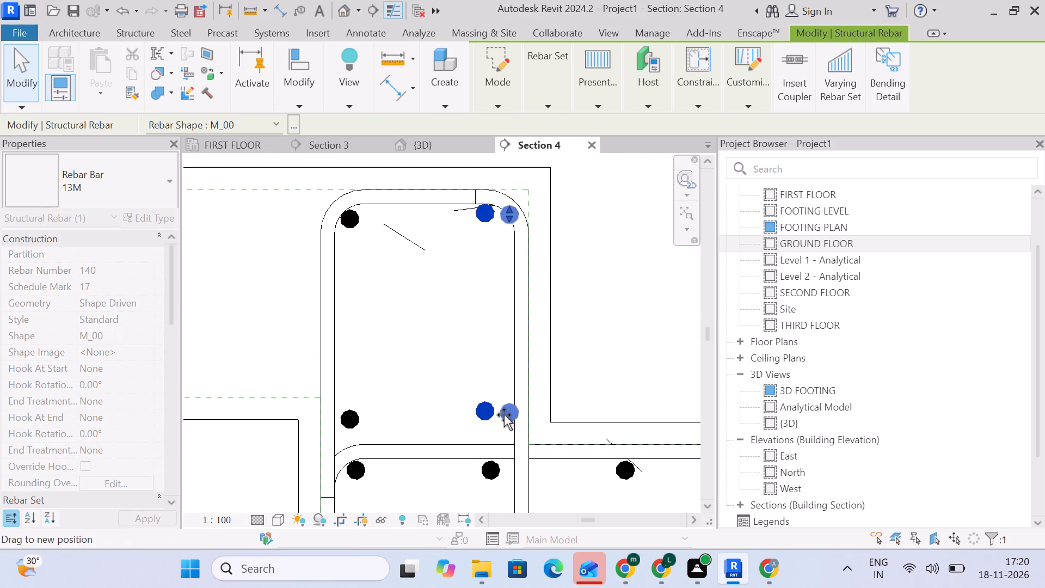
pyautogui.moveTo(504, 415); pyautogui.dragTo(502, 415)
# Extend the right riser set's lower end down, aligning its lowest bar with that of the left set.
pyautogui.scroll(-5, 520, 272)
pyautogui.moveTo(531, 356); pyautogui.dragTo(500, 209, button='middle')
pyautogui.scroll(9, 495, 290)
pyautogui.moveTo(452, 293); pyautogui.dragTo(452, 315)
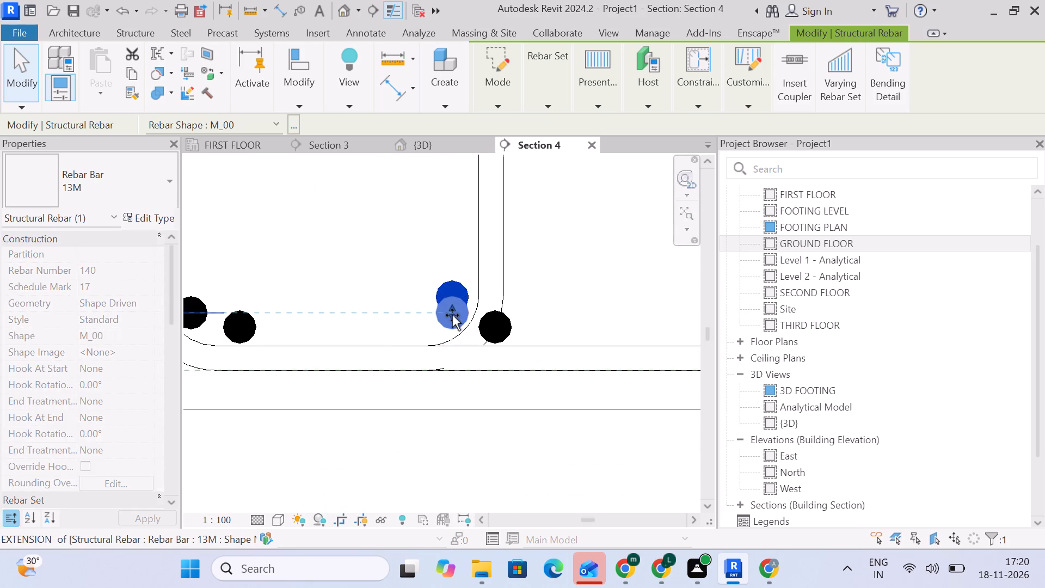
# Extend the right riser set's lower end slightly further down, toward the level of the tread's lower bars.
pyautogui.moveTo(452, 315); pyautogui.dragTo(452, 323)
pyautogui.scroll(-5, 460, 285)
pyautogui.click(451, 175)
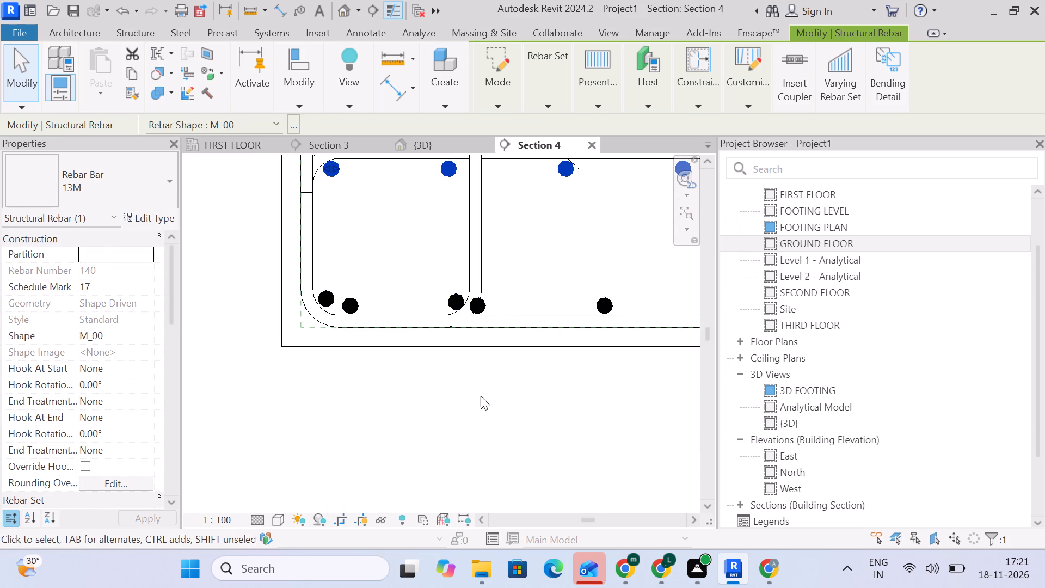
pyautogui.click(489, 395)
# Shift the tread's lower bar set outward so its second bar sits just outside the riser stirrup's right leg.
pyautogui.click(607, 303)
pyautogui.scroll(4, 463, 310)
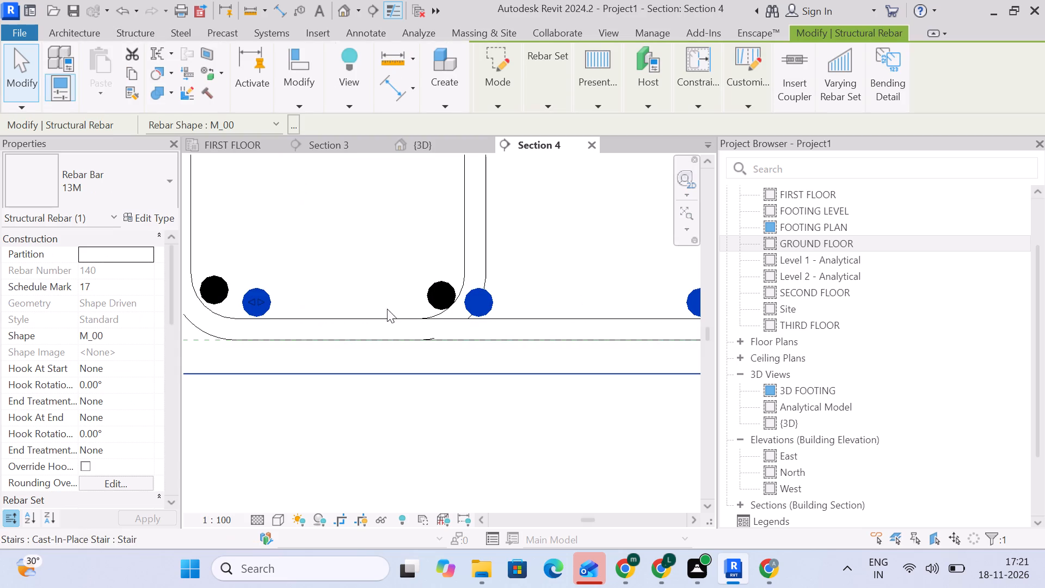
pyautogui.moveTo(254, 302); pyautogui.dragTo(246, 309)
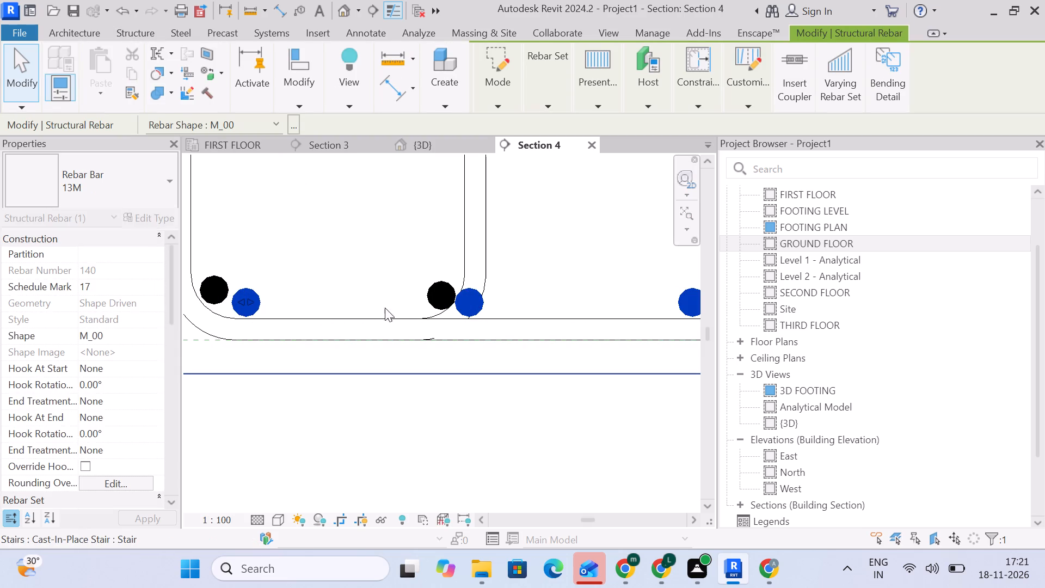
pyautogui.moveTo(474, 307); pyautogui.dragTo(511, 310)
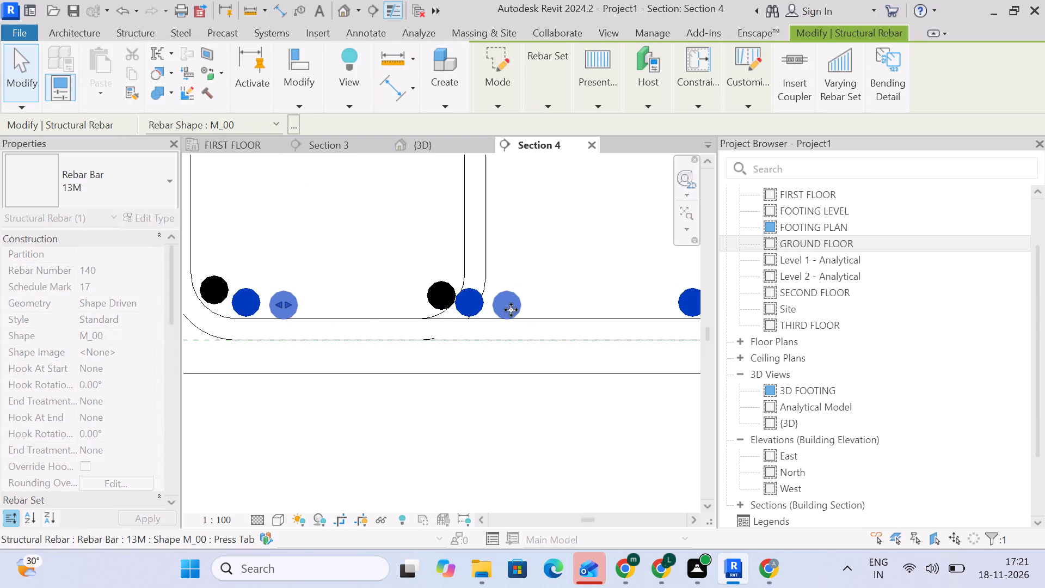
pyautogui.moveTo(286, 303); pyautogui.dragTo(278, 307)
pyautogui.scroll(-4, 390, 252)
pyautogui.scroll(1, 391, 252)
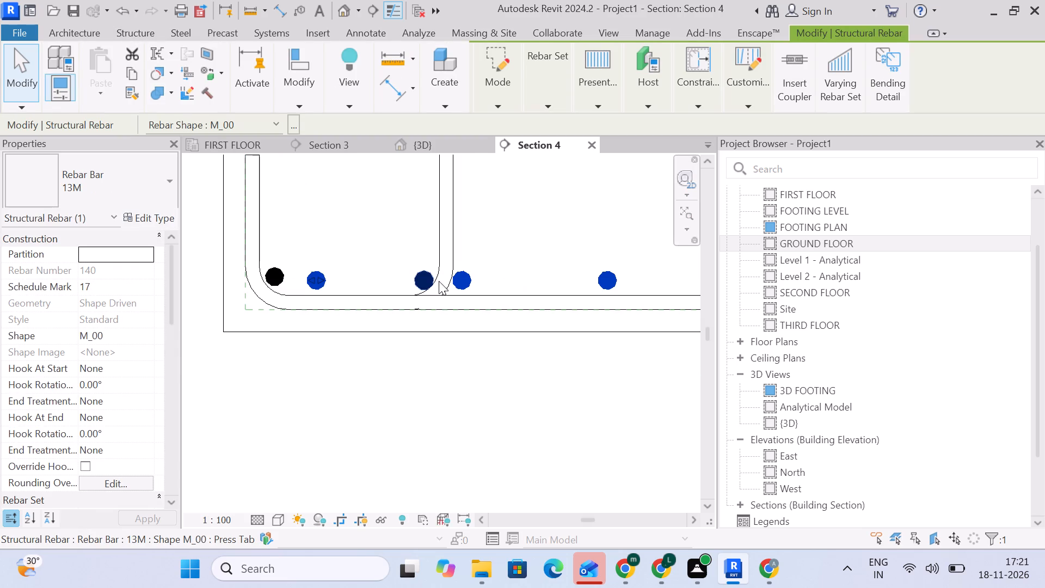
# Nudge the tread's lower bar set to fine-tune its clearance from the riser stirrup's right leg.
pyautogui.press('Down')
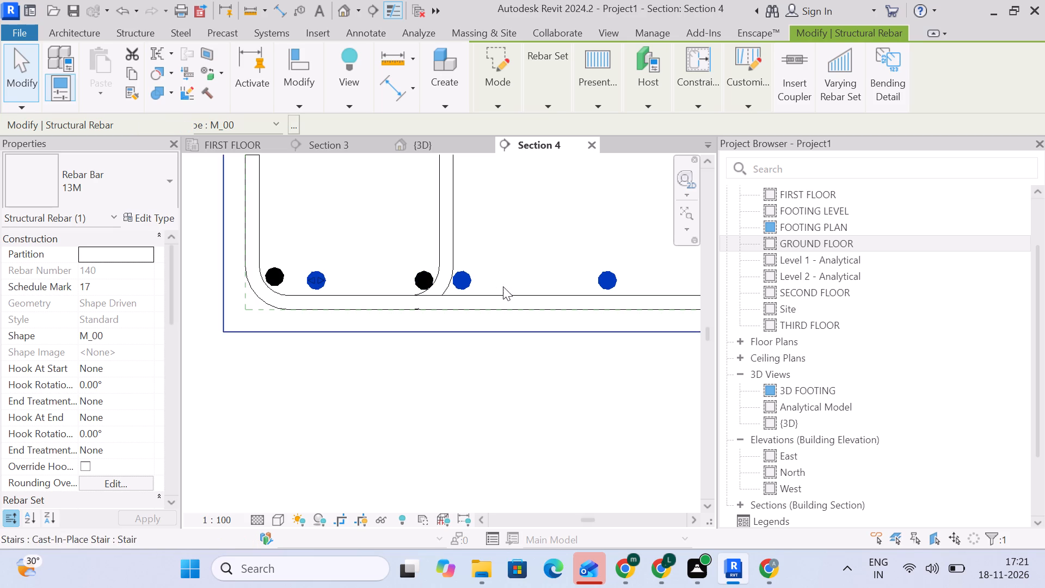
pyautogui.press('Down')
pyautogui.scroll(9, 452, 294)
pyautogui.press('Down')
pyautogui.press('Down')
pyautogui.press('Left')
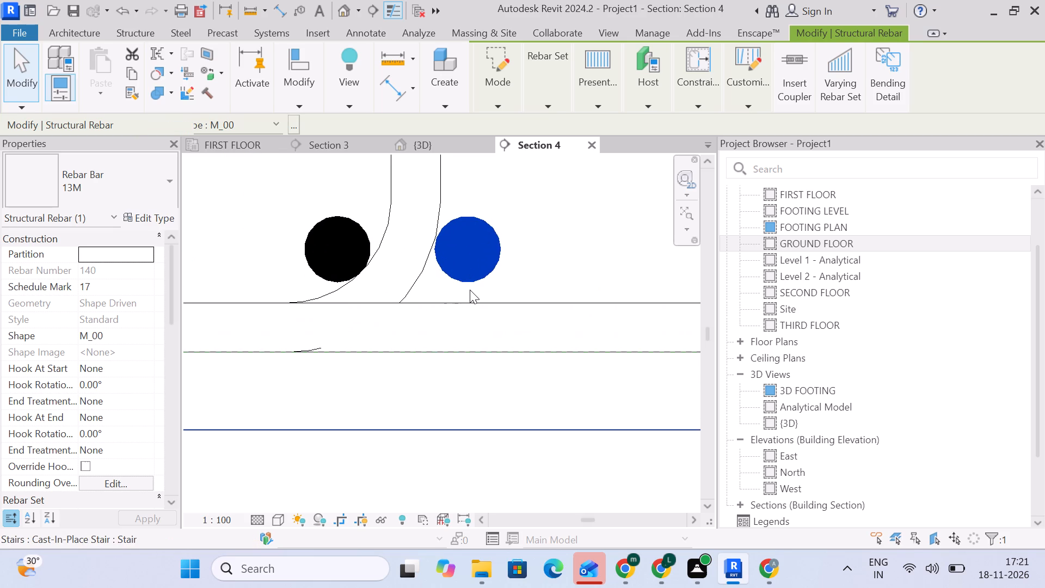
pyautogui.press('Right')
pyautogui.press('Down')
pyautogui.press('Down')
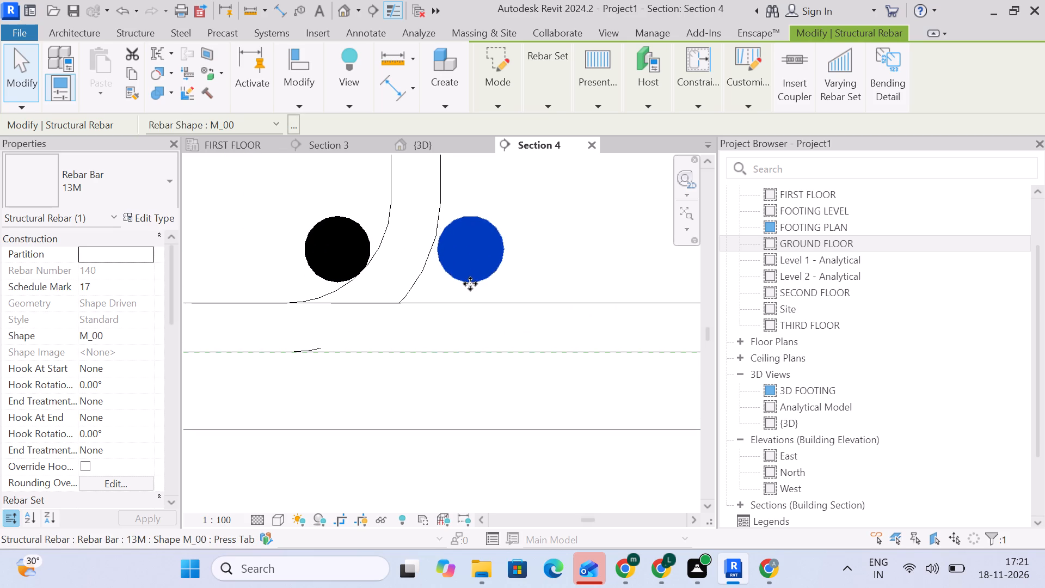
pyautogui.scroll(4, 471, 283)
pyautogui.scroll(-18, 468, 282)
pyautogui.scroll(5, 450, 204)
# Shift the tread's upper bar set outward past the riser stirrup's right leg, lining its inner end up with the lower set.
pyautogui.click(433, 198)
pyautogui.moveTo(439, 199); pyautogui.dragTo(482, 198)
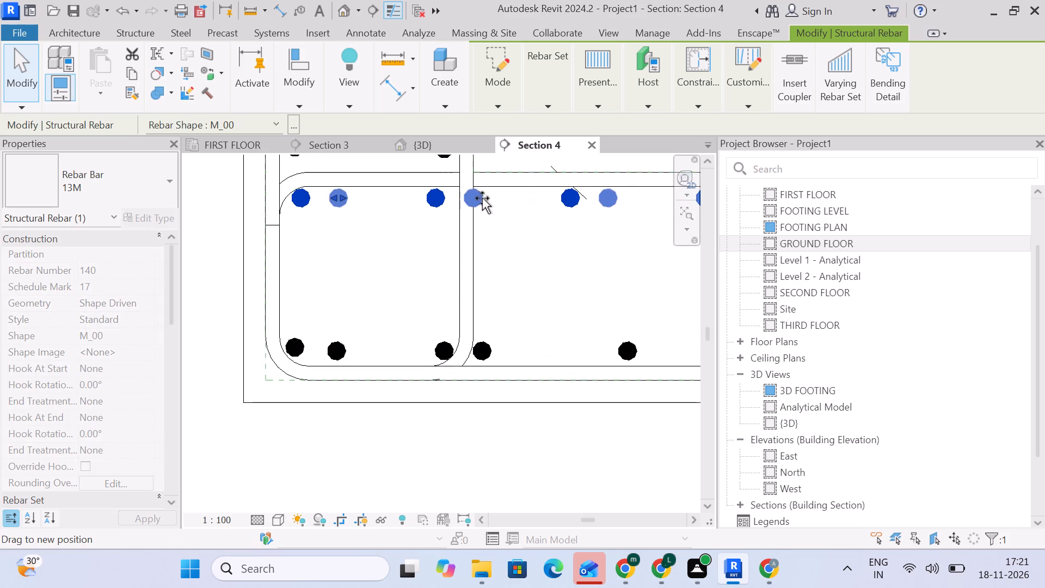
pyautogui.moveTo(482, 198); pyautogui.dragTo(485, 198)
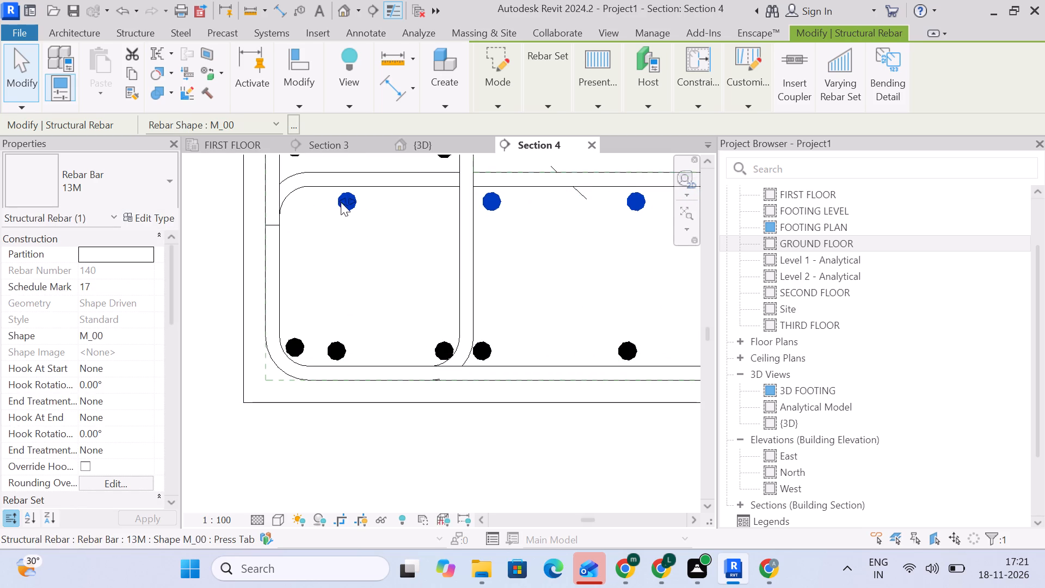
pyautogui.moveTo(347, 203); pyautogui.dragTo(339, 204)
pyautogui.scroll(-4, 354, 237)
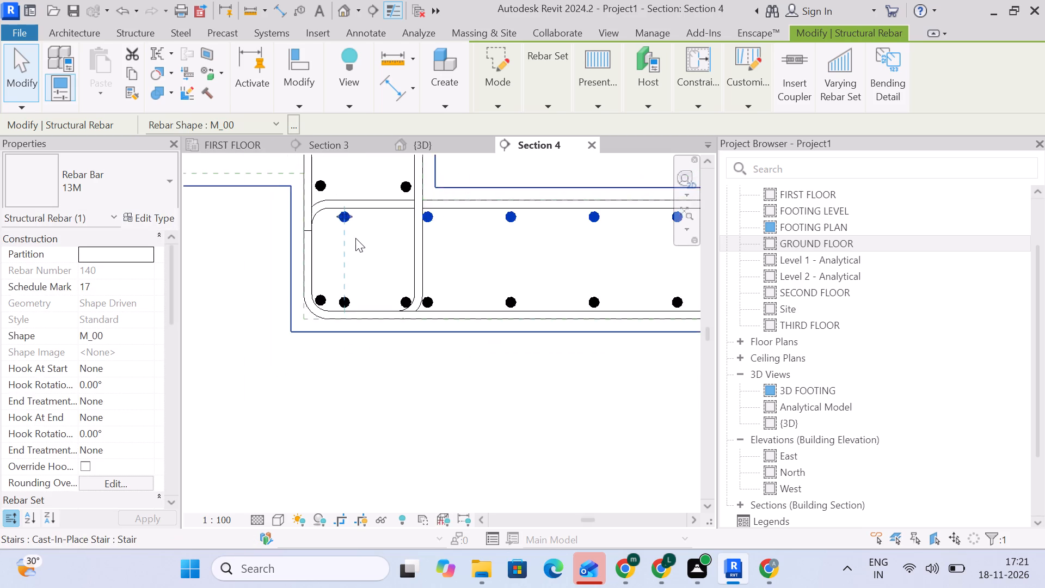
# Examine the bar arrangement in the riser and along the tread to its outer end.
pyautogui.moveTo(357, 250); pyautogui.dragTo(371, 330, button='middle')
pyautogui.moveTo(379, 264); pyautogui.dragTo(387, 350, button='middle')
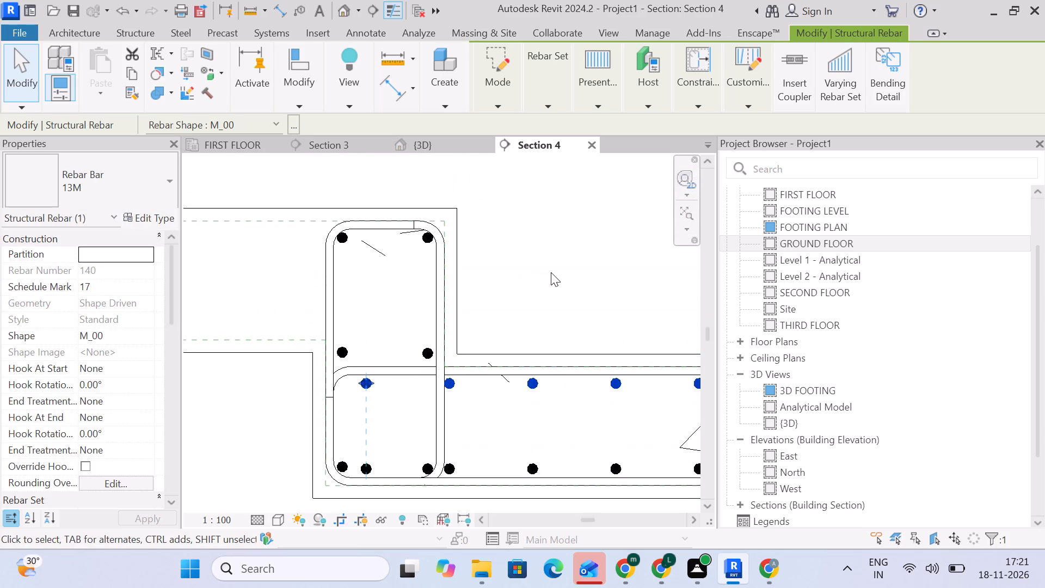
pyautogui.scroll(-4, 552, 278)
pyautogui.moveTo(542, 286); pyautogui.dragTo(315, 240, button='middle')
pyautogui.scroll(-3, 605, 299)
pyautogui.moveTo(604, 303); pyautogui.dragTo(569, 298, button='middle')
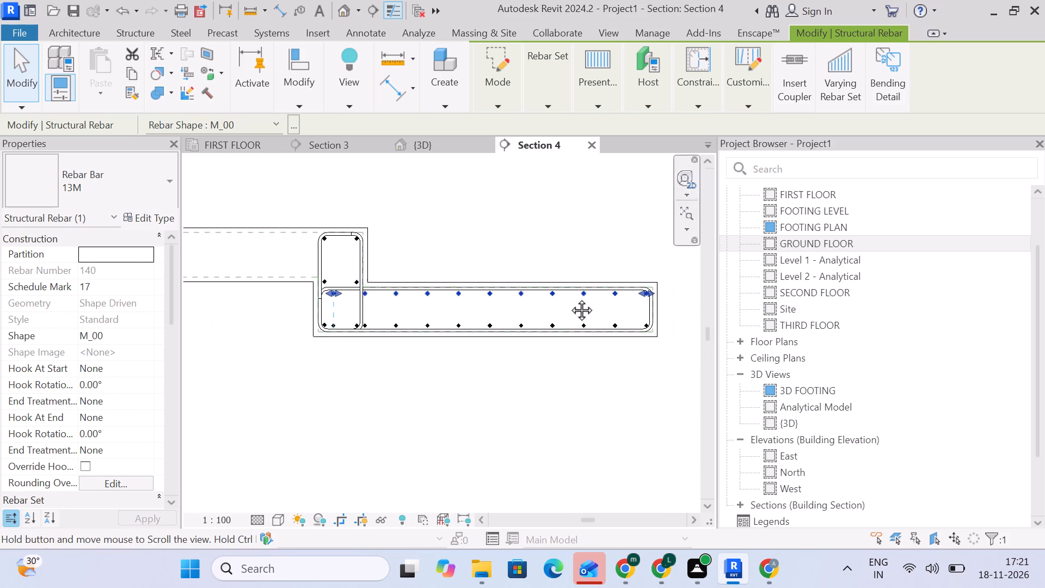
pyautogui.moveTo(569, 298); pyautogui.dragTo(541, 294, button='middle')
pyautogui.scroll(8, 623, 298)
pyautogui.scroll(-10, 582, 287)
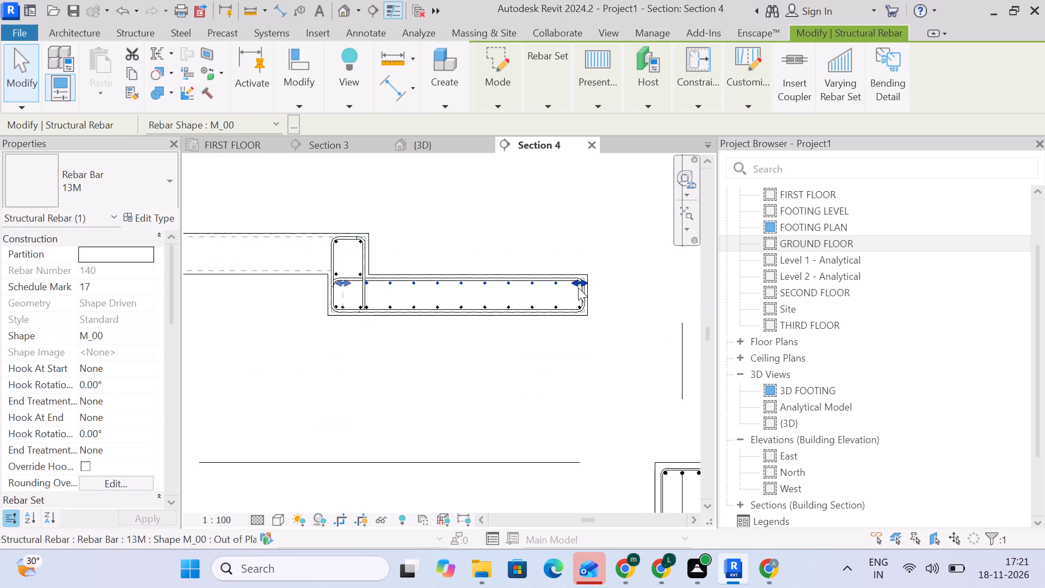
pyautogui.click(528, 220)
pyautogui.scroll(-3, 495, 249)
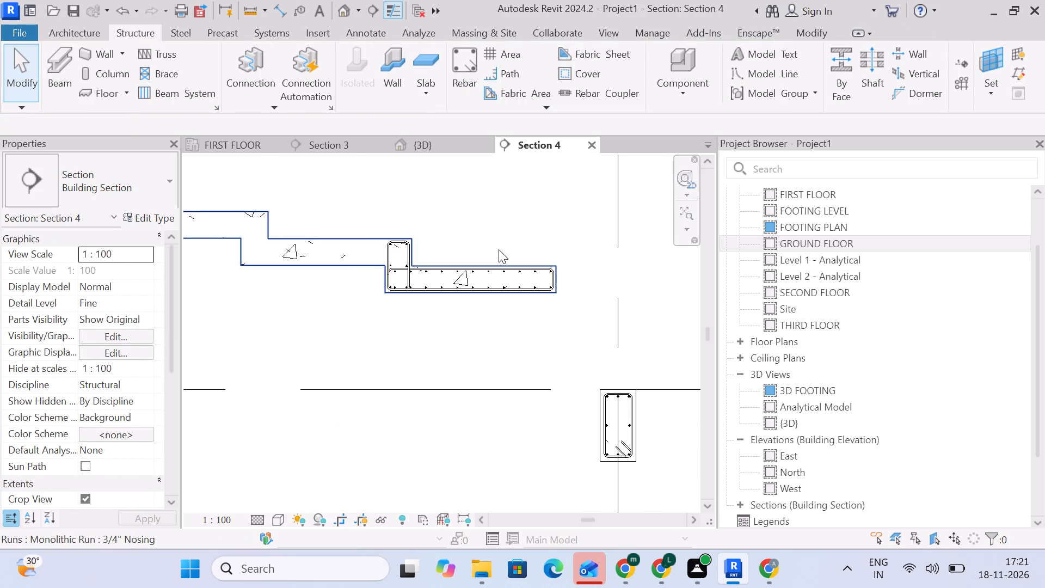
pyautogui.scroll(6, 499, 249)
pyautogui.scroll(-3, 464, 255)
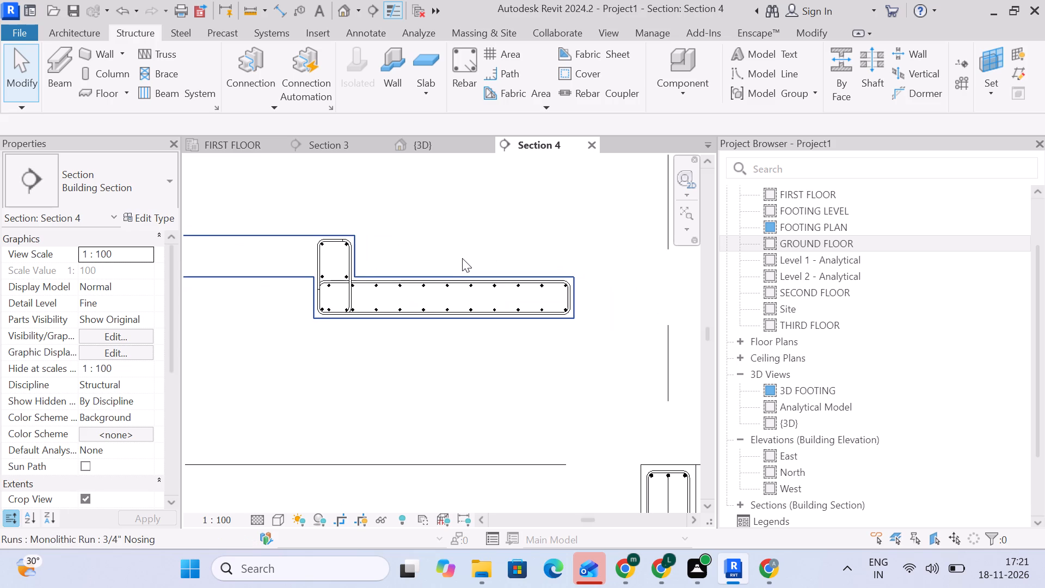
pyautogui.scroll(4, 340, 274)
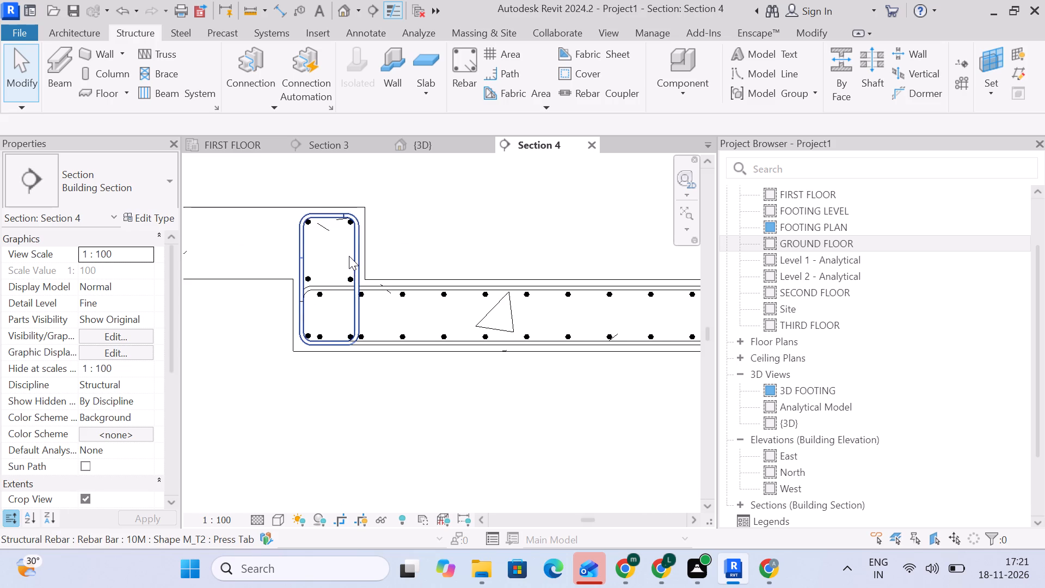
# Set the 10M riser stirrup to a Maximum Spacing layout with 150 mm spacing.
pyautogui.click(349, 256)
pyautogui.click(743, 93)
pyautogui.click(791, 131)
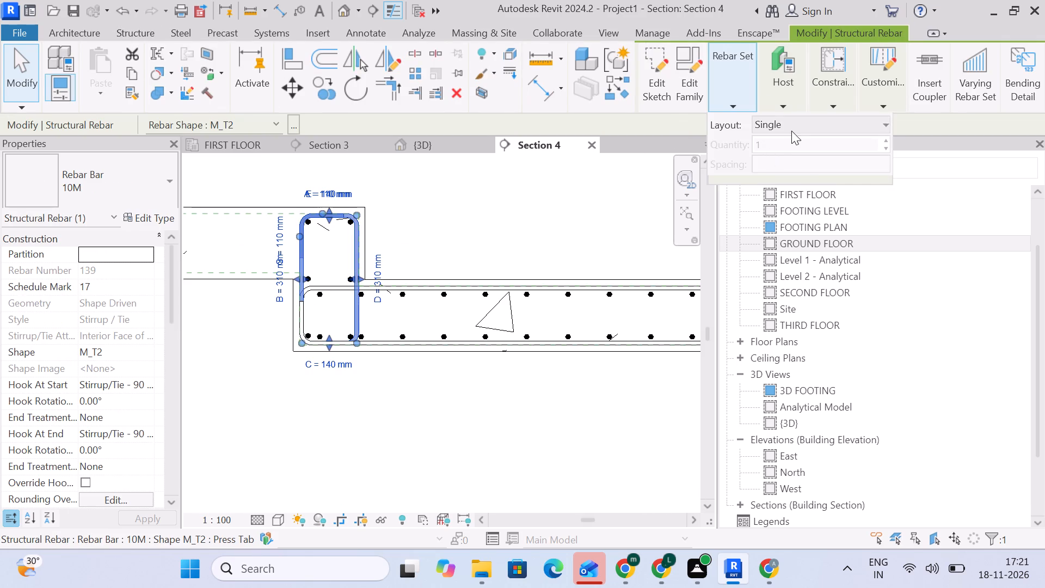
pyautogui.click(794, 186)
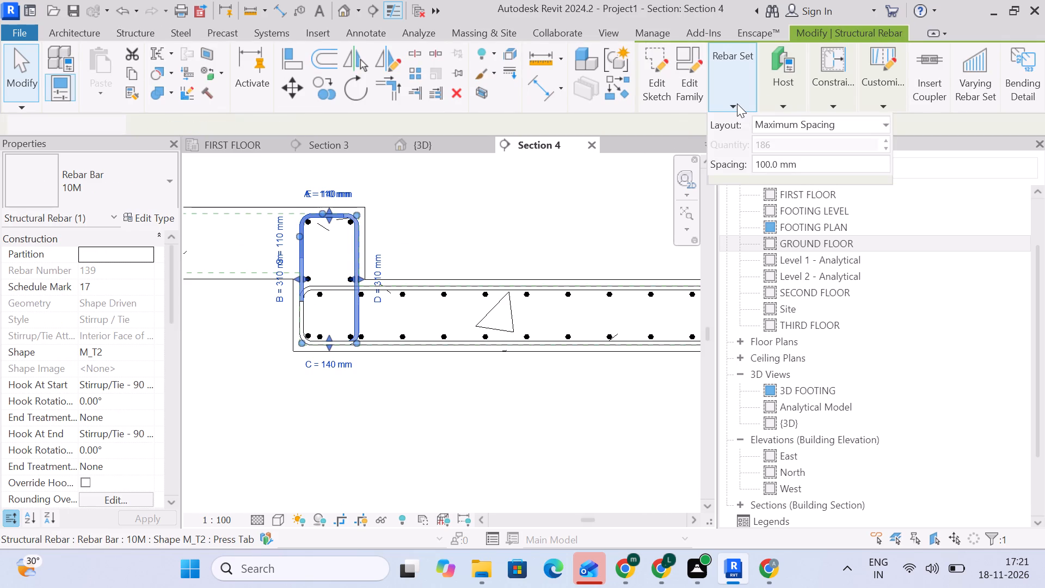
pyautogui.click(737, 103)
pyautogui.click(808, 171)
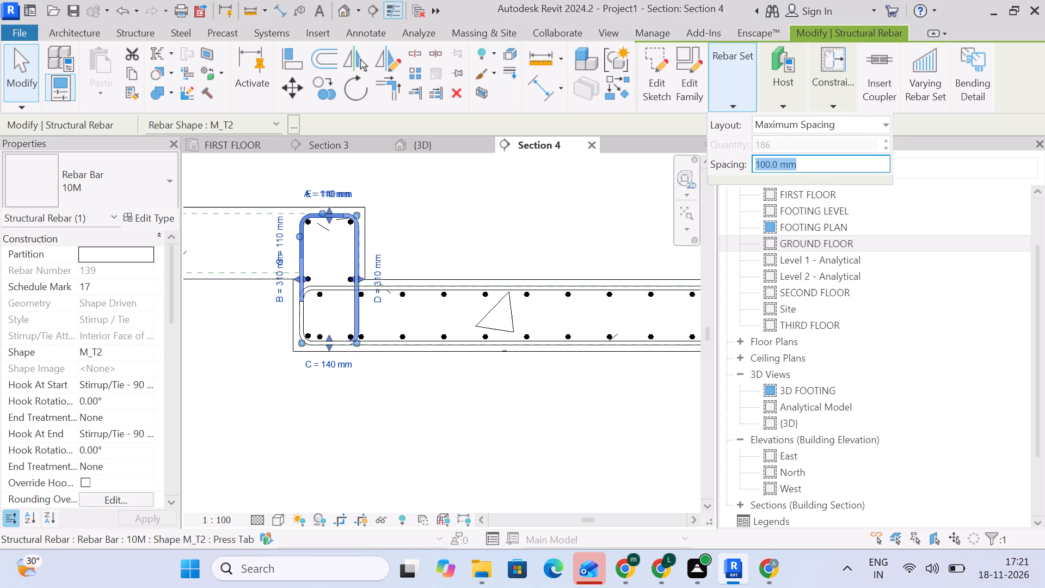
pyautogui.press('1')
pyautogui.press('5')
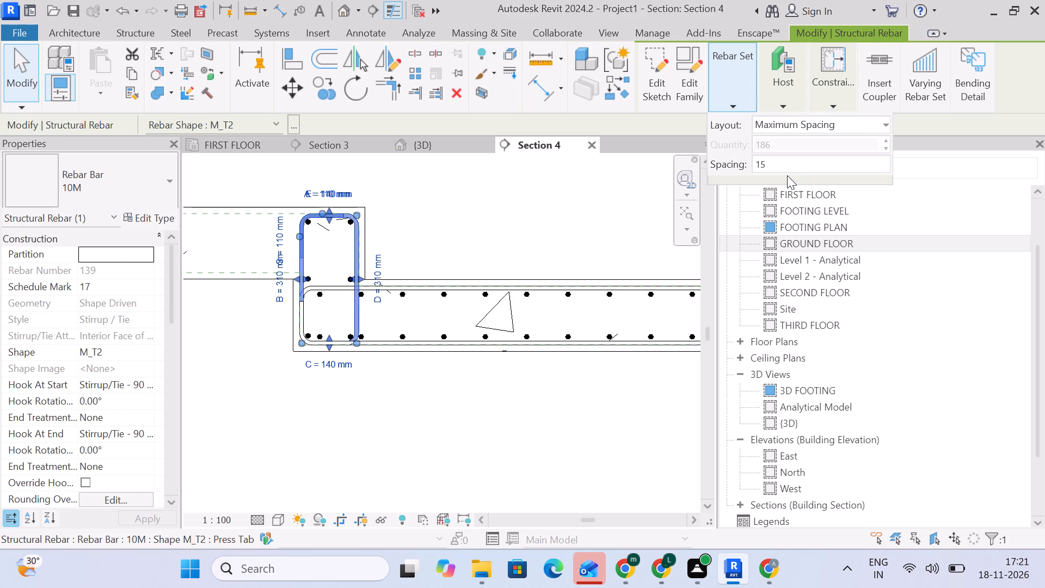
pyautogui.press('0')
pyautogui.press('Return')
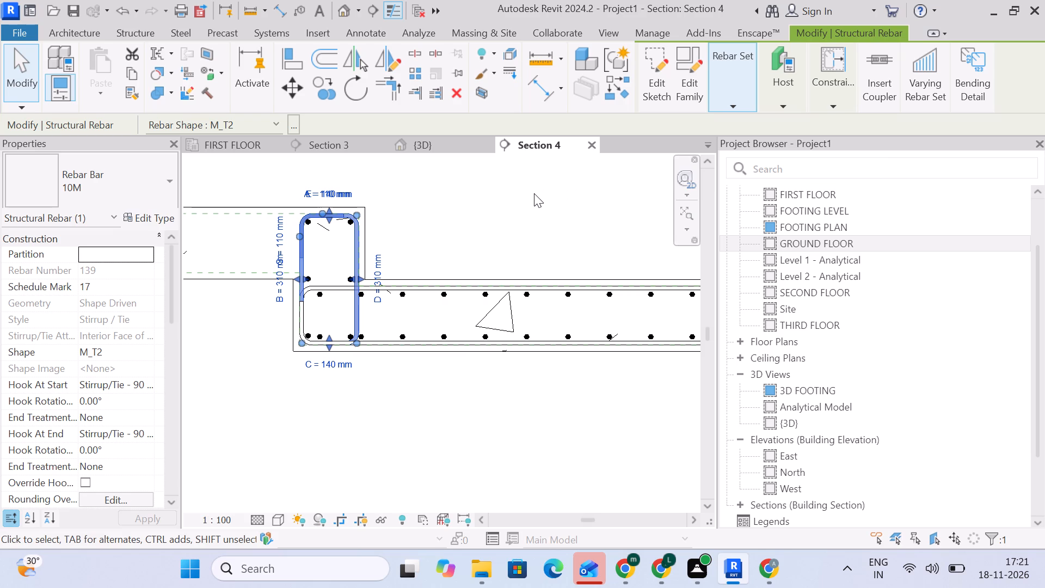
pyautogui.click(513, 222)
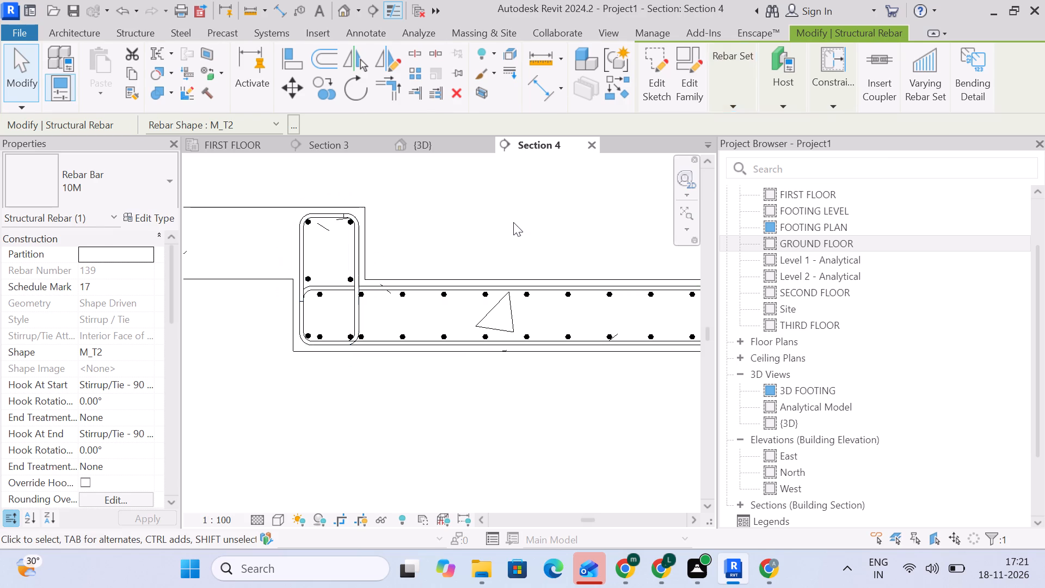
# Set the 10M tread stirrup to a Maximum Spacing layout with 150 mm spacing.
pyautogui.scroll(4, 446, 295)
pyautogui.click(482, 290)
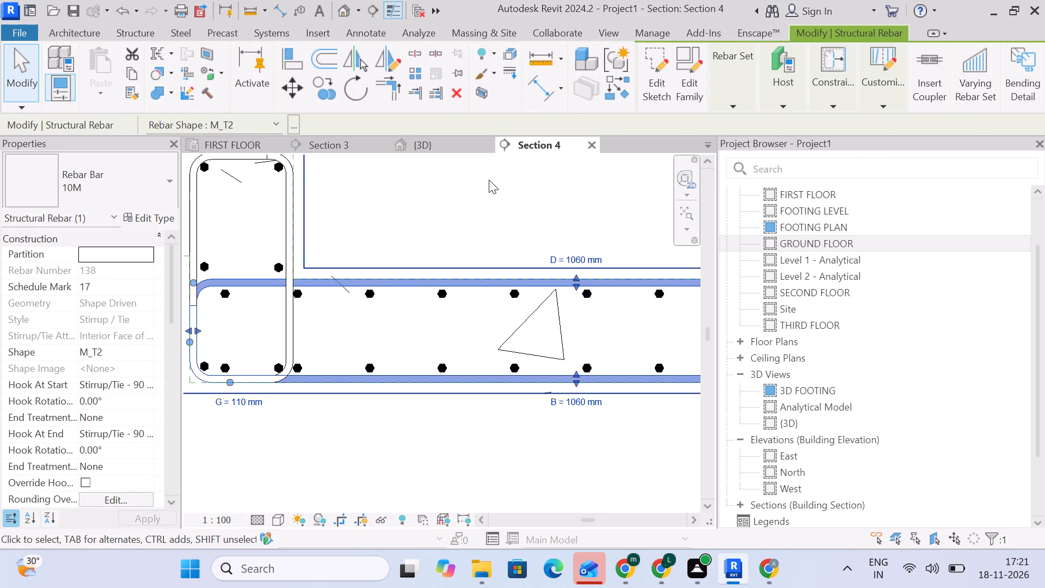
pyautogui.click(730, 91)
pyautogui.click(783, 126)
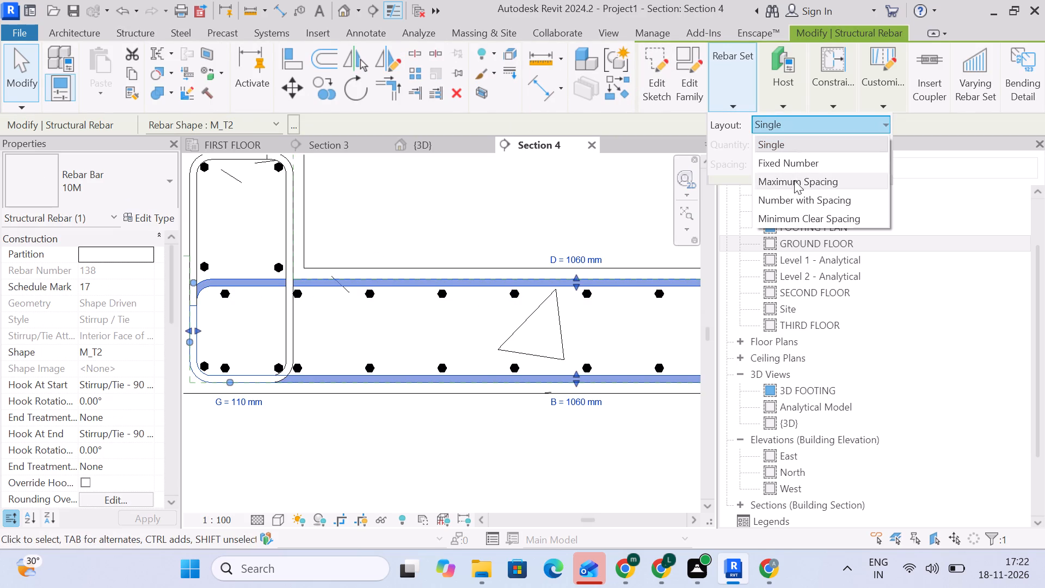
pyautogui.click(796, 186)
pyautogui.click(745, 103)
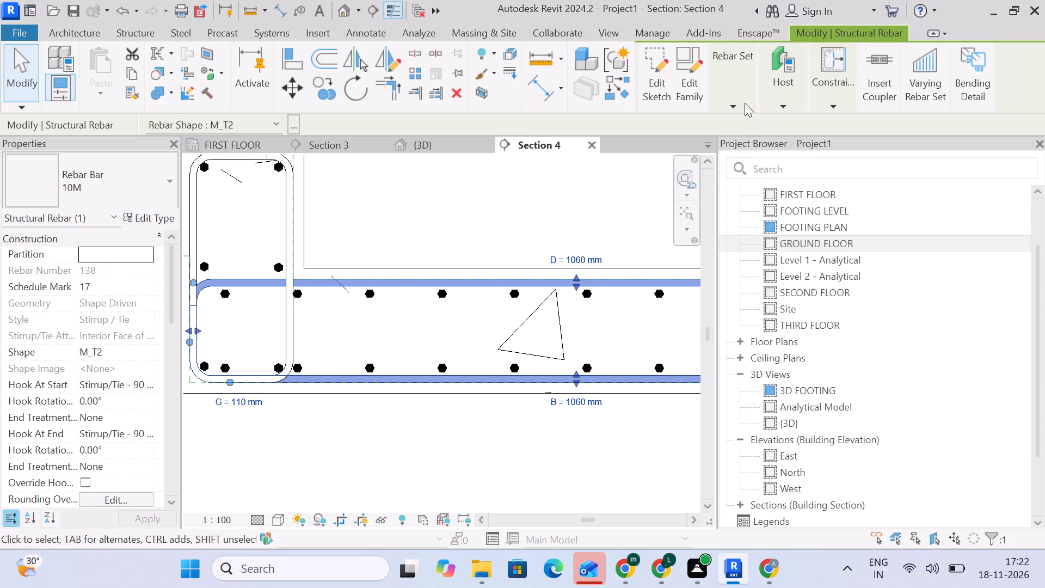
pyautogui.click(811, 164)
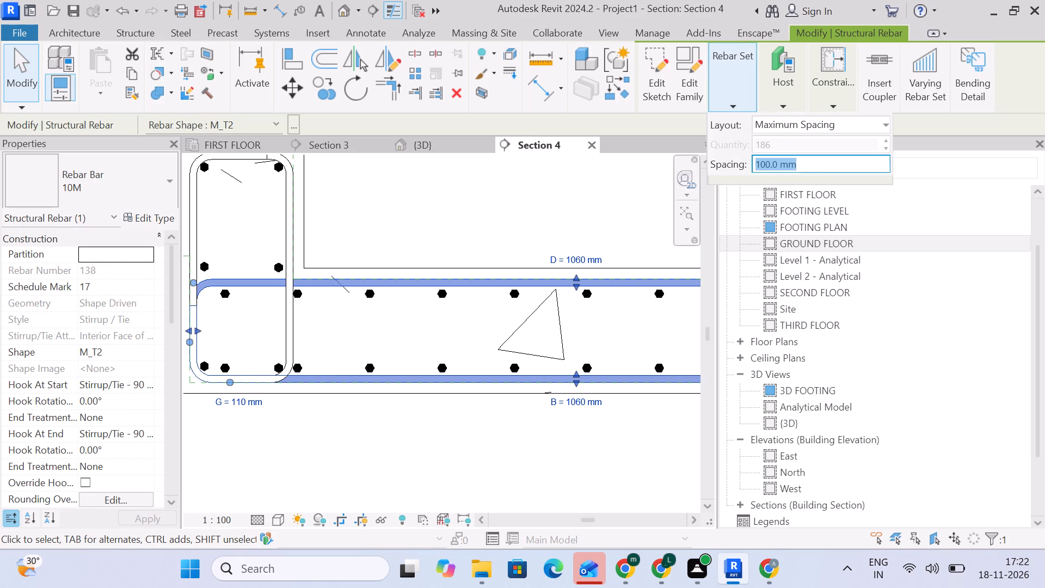
pyautogui.press('1')
pyautogui.press('5')
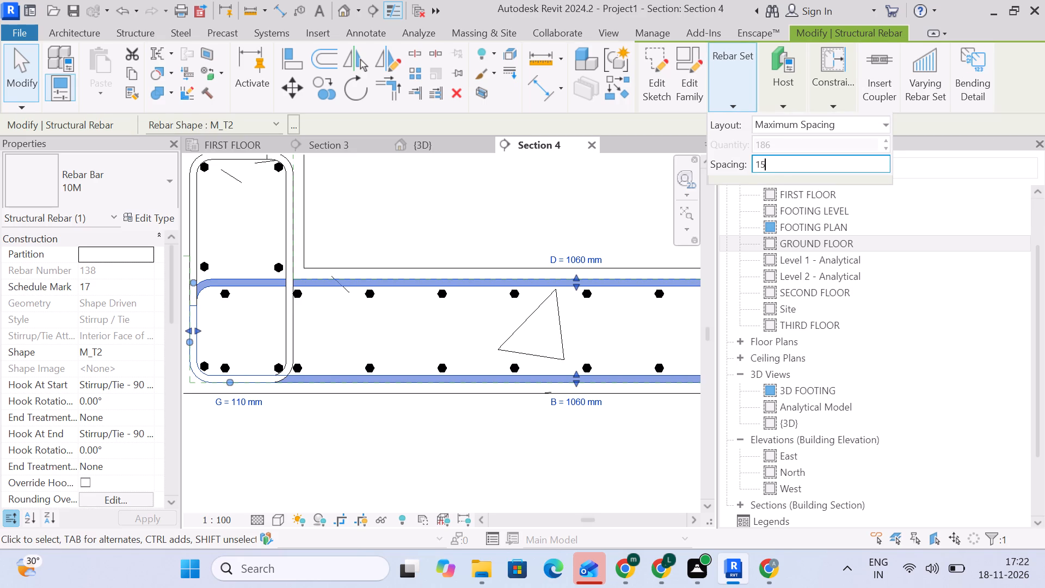
pyautogui.press('BackSpace')
pyautogui.press('5')
pyautogui.press('0')
pyautogui.press('Return')
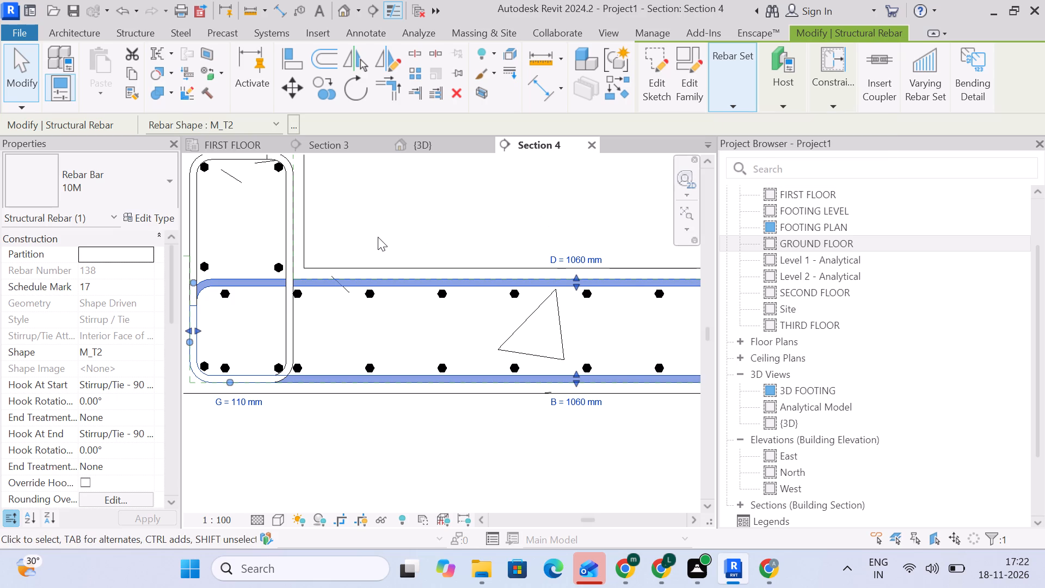
pyautogui.click(389, 237)
# Copy the bottom step's six rebar sets about 930 mm onto the next step up, between the steps' matching soffit corners.
pyautogui.scroll(-4, 398, 237)
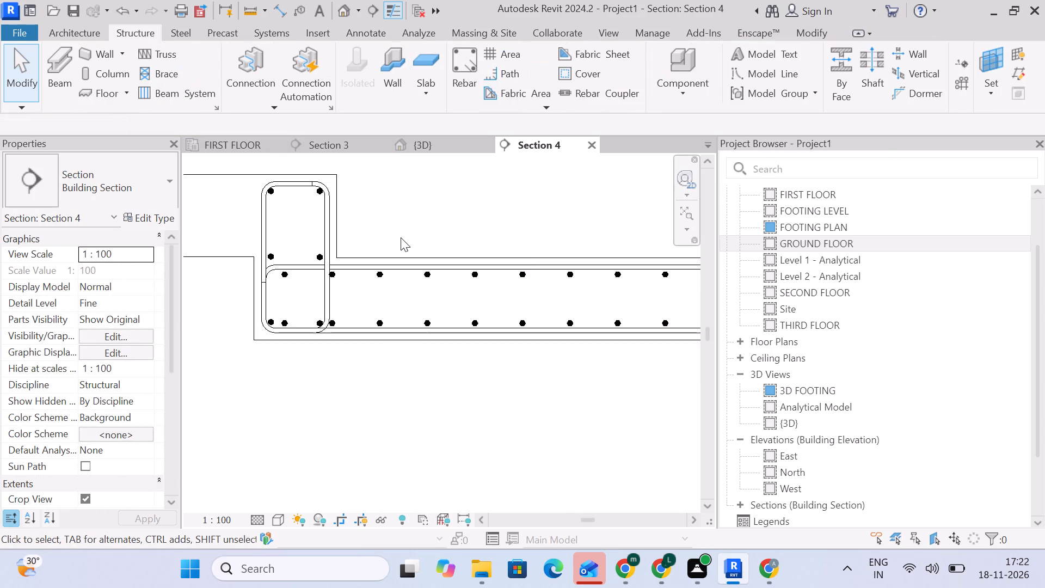
pyautogui.scroll(-3, 402, 237)
pyautogui.moveTo(403, 238); pyautogui.dragTo(454, 254, button='middle')
pyautogui.scroll(-3, 434, 247)
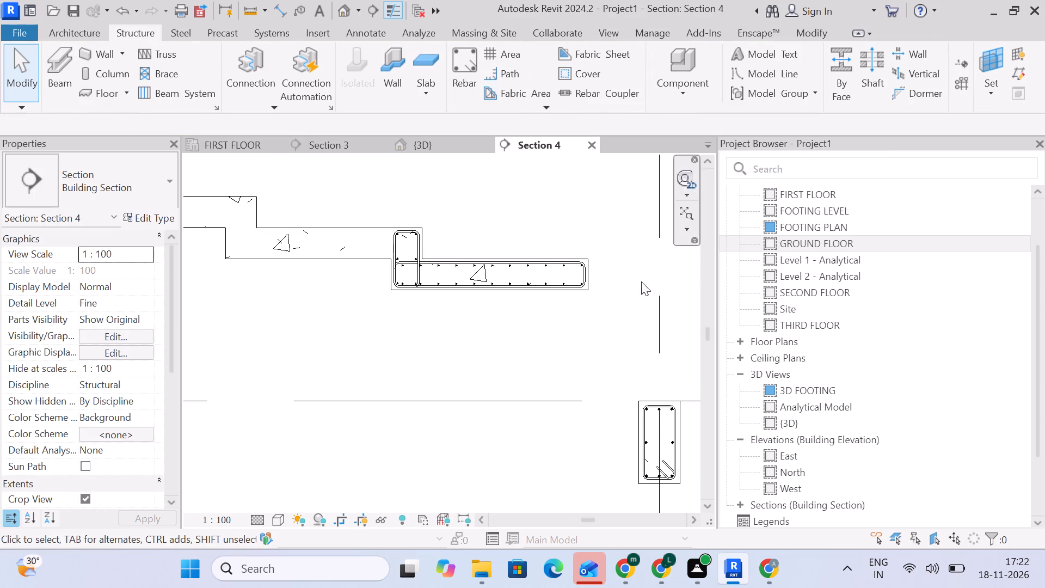
pyautogui.moveTo(718, 277); pyautogui.dragTo(860, 289)
pyautogui.scroll(-2, 588, 289)
pyautogui.moveTo(407, 205); pyautogui.dragTo(636, 334)
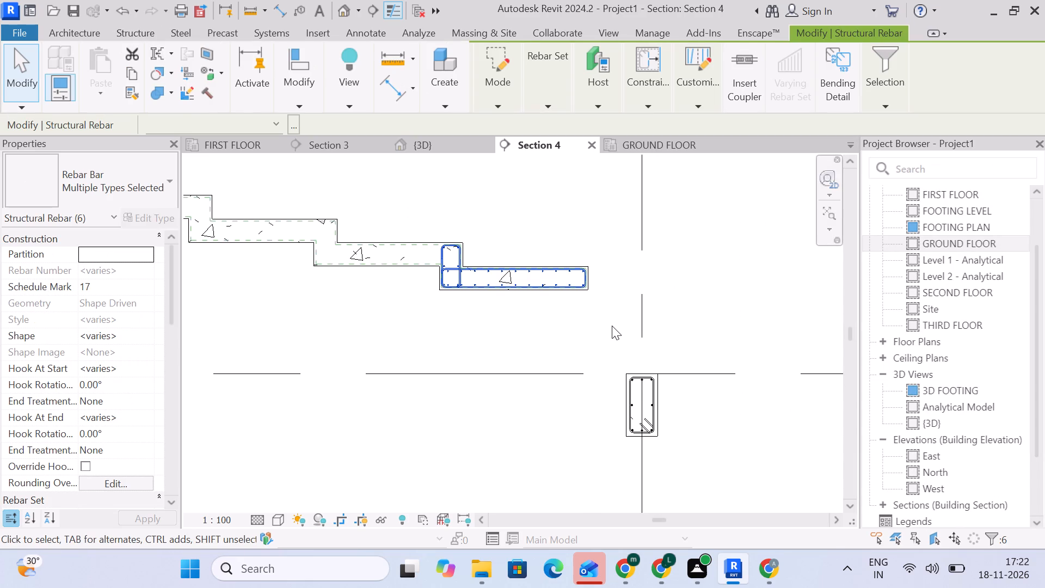
pyautogui.click(316, 105)
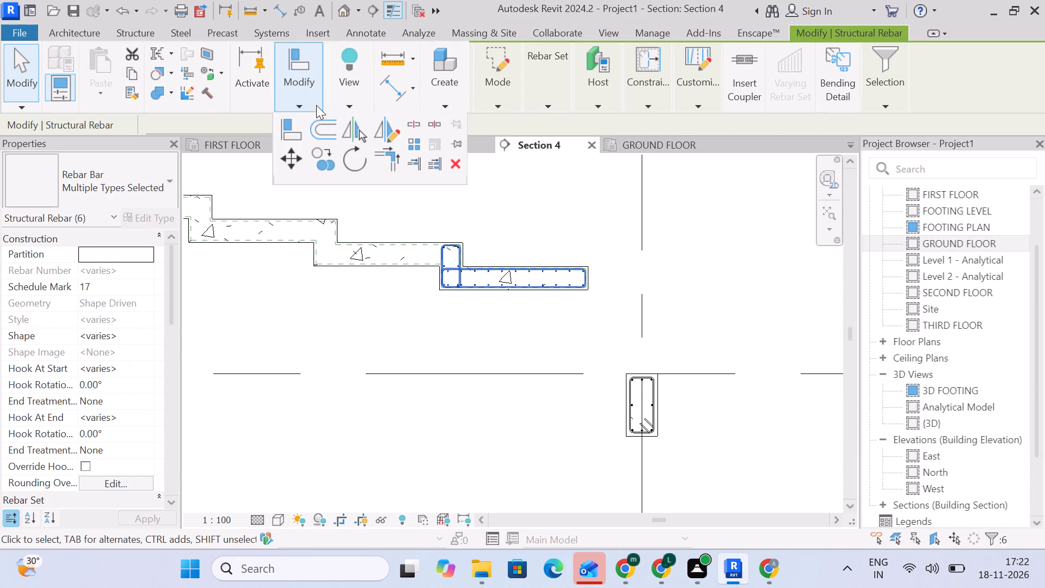
pyautogui.click(334, 161)
pyautogui.scroll(5, 466, 296)
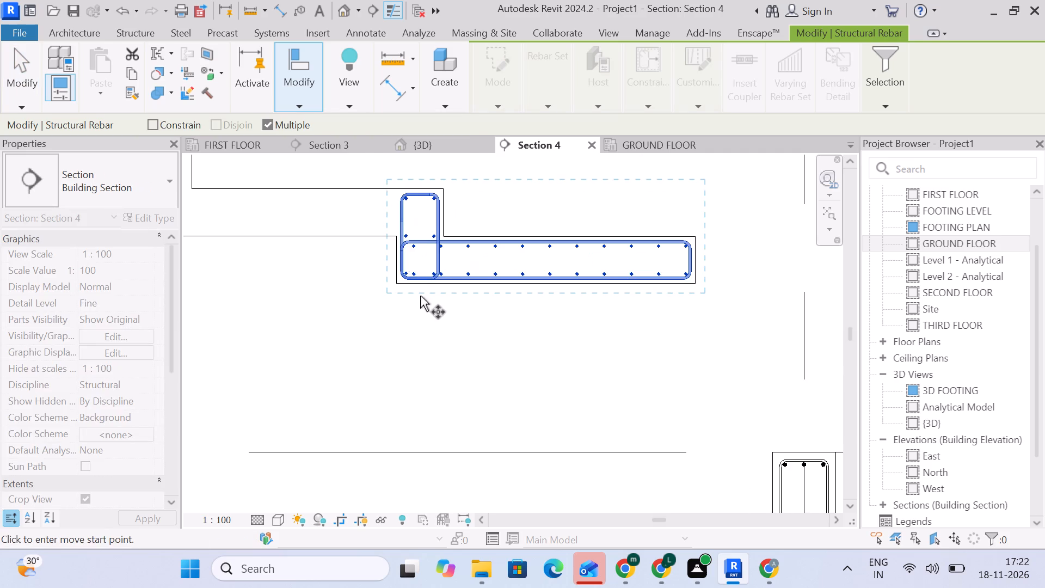
pyautogui.moveTo(416, 296); pyautogui.dragTo(661, 335, button='middle')
pyautogui.scroll(3, 599, 335)
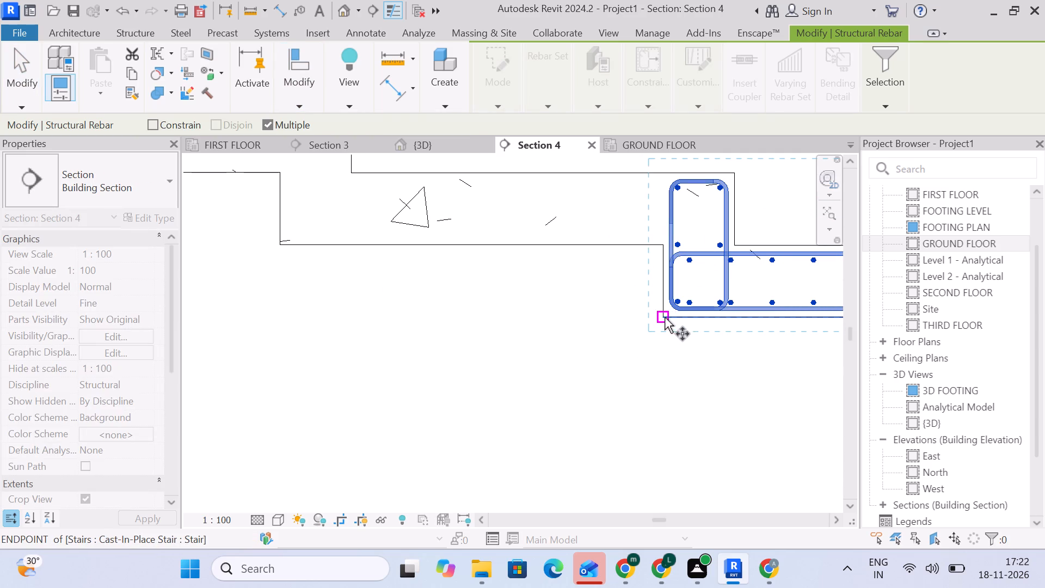
pyautogui.click(663, 315)
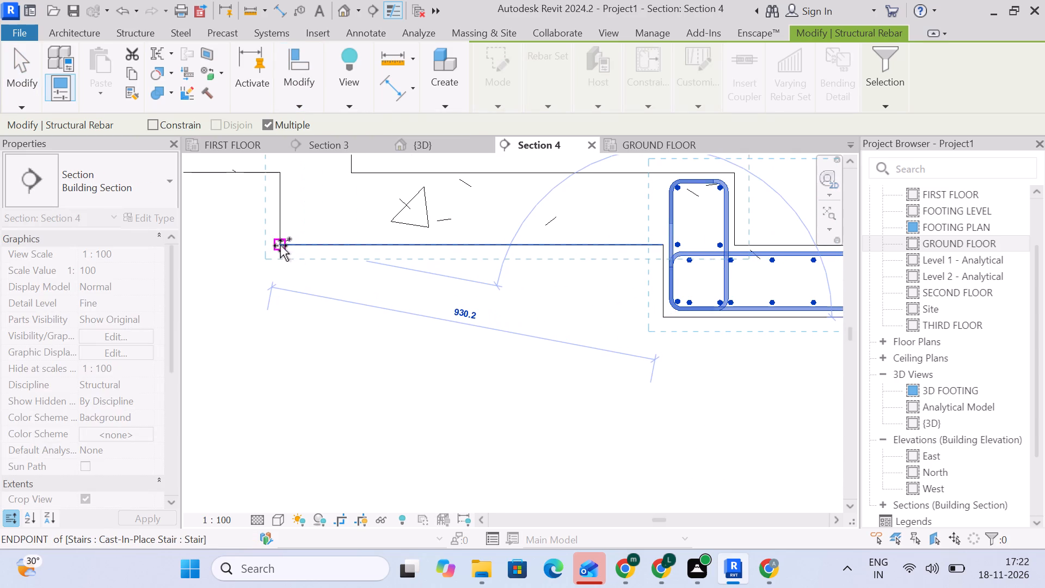
pyautogui.click(280, 246)
# Continue copying the step reinforcement up the first flight onto the next four steps, placing each at its soffit corner.
pyautogui.moveTo(335, 274); pyautogui.dragTo(755, 356, button='middle')
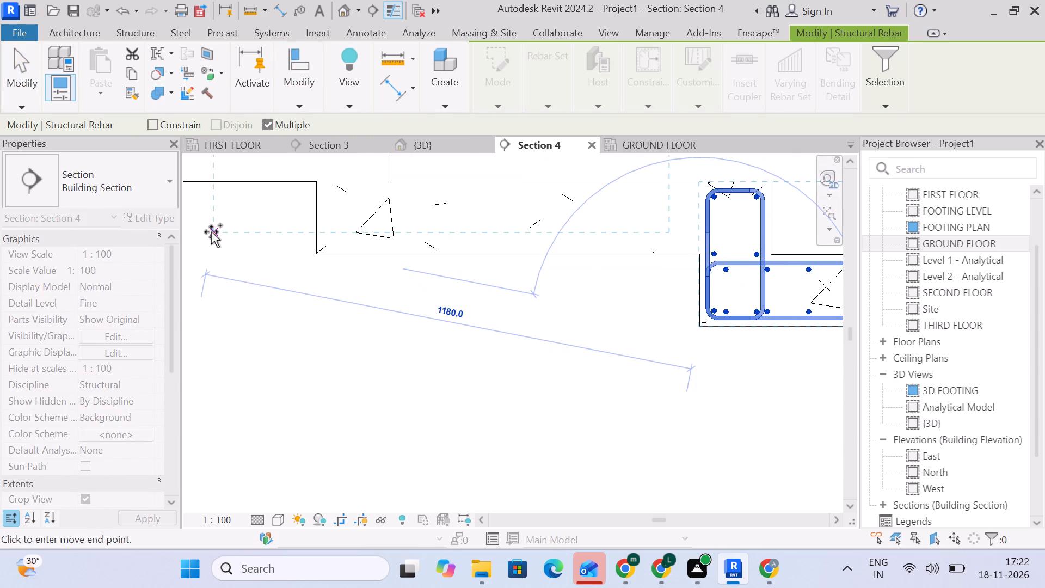
pyautogui.click(317, 254)
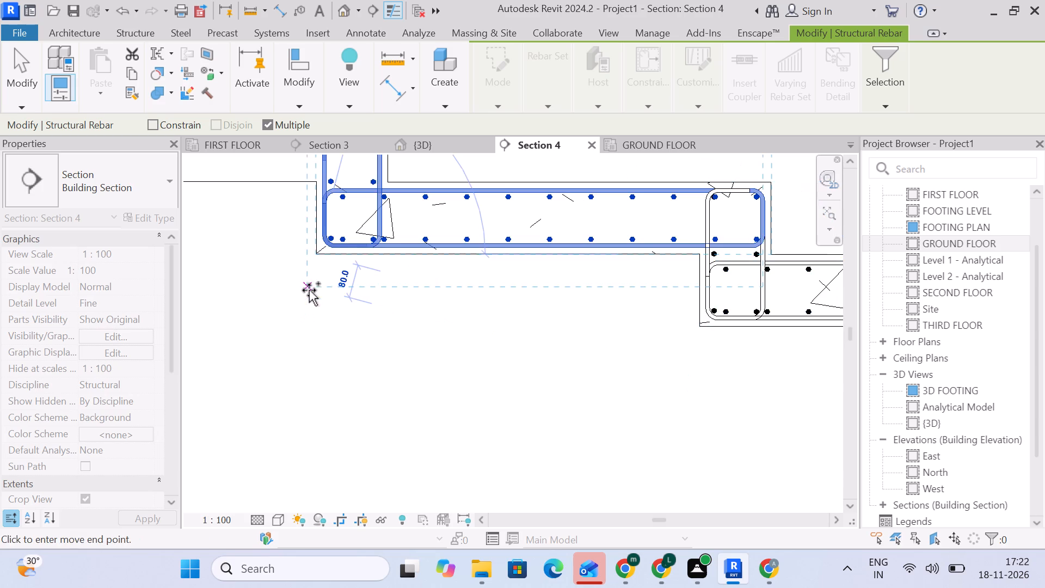
pyautogui.moveTo(311, 290); pyautogui.dragTo(671, 442, button='middle')
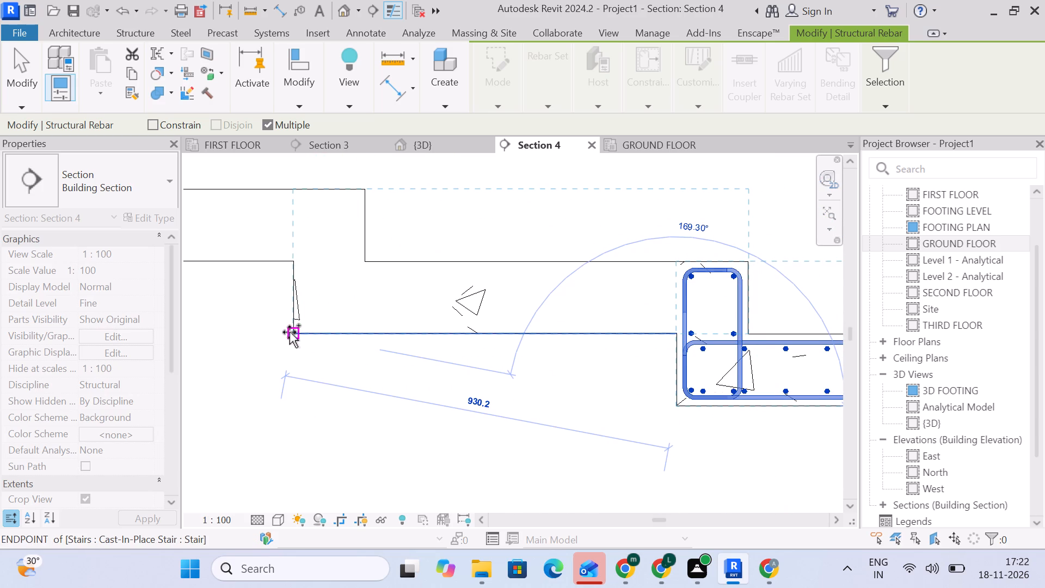
pyautogui.click(291, 332)
pyautogui.moveTo(277, 338); pyautogui.dragTo(814, 422, button='middle')
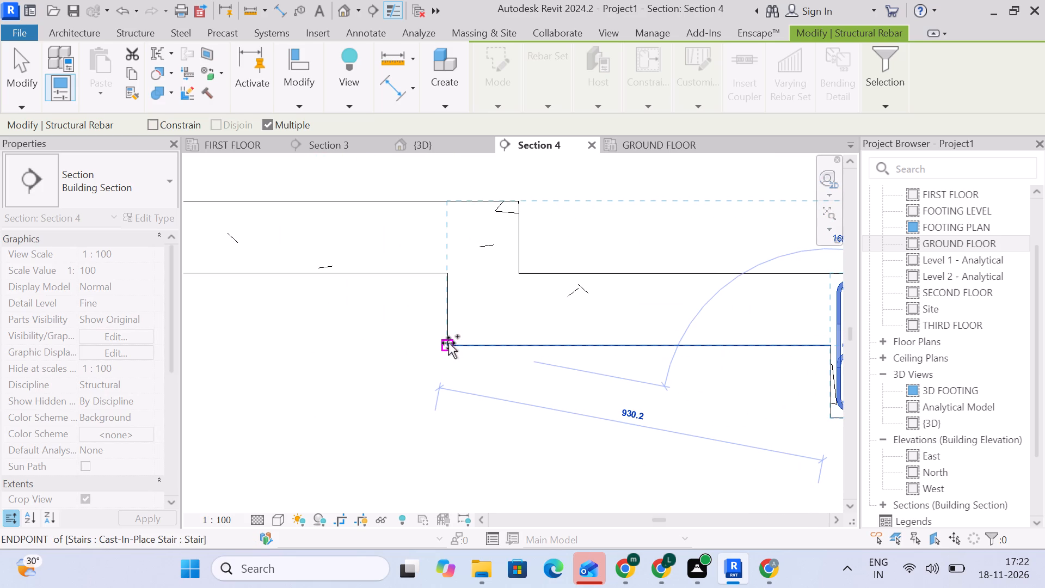
pyautogui.click(448, 343)
pyautogui.moveTo(344, 343); pyautogui.dragTo(766, 383, button='middle')
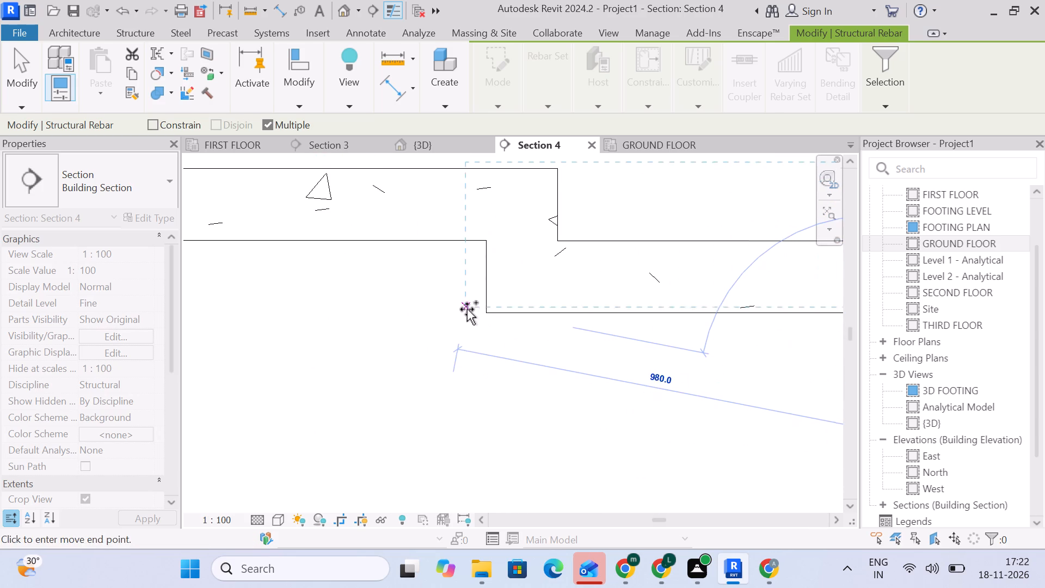
pyautogui.click(483, 312)
# Place four more copies of the step reinforcement on the following steps, up to the first landing.
pyautogui.moveTo(343, 305); pyautogui.dragTo(739, 384, button='middle')
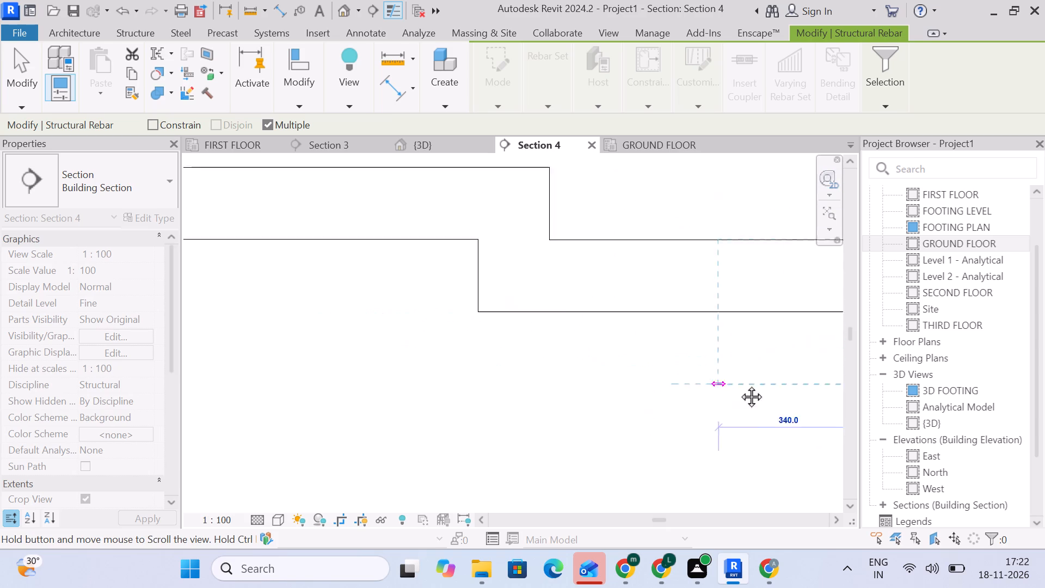
pyautogui.moveTo(739, 384); pyautogui.dragTo(771, 394, button='middle')
pyautogui.click(529, 330)
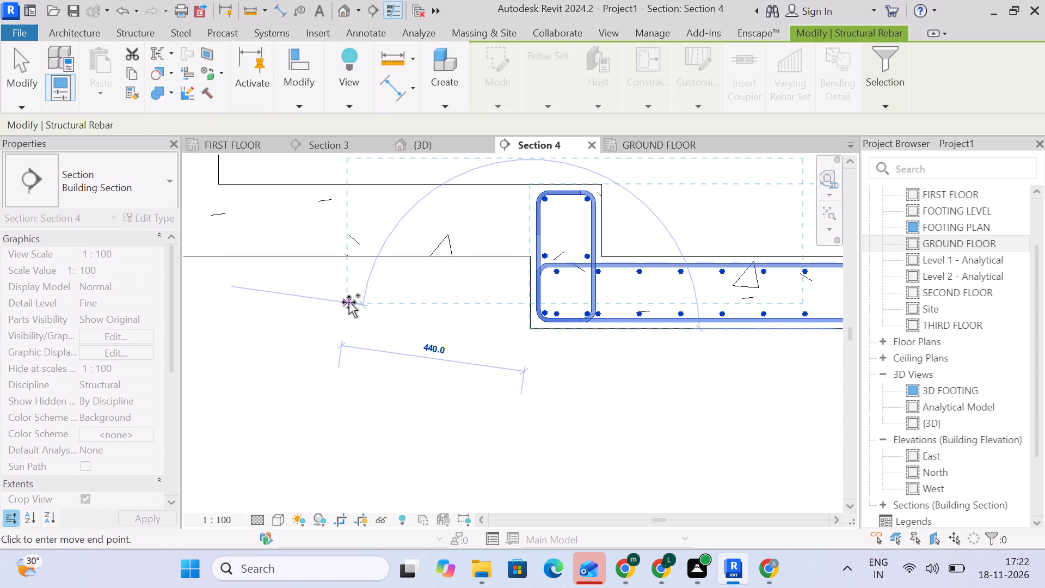
pyautogui.moveTo(352, 302); pyautogui.dragTo(718, 384, button='middle')
pyautogui.click(514, 336)
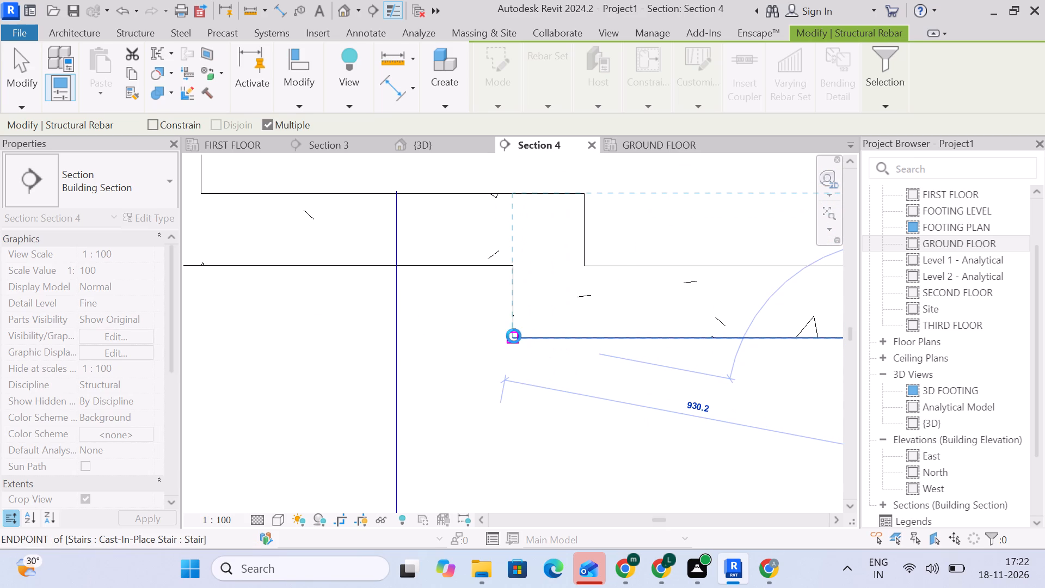
pyautogui.moveTo(334, 310); pyautogui.dragTo(732, 390, button='middle')
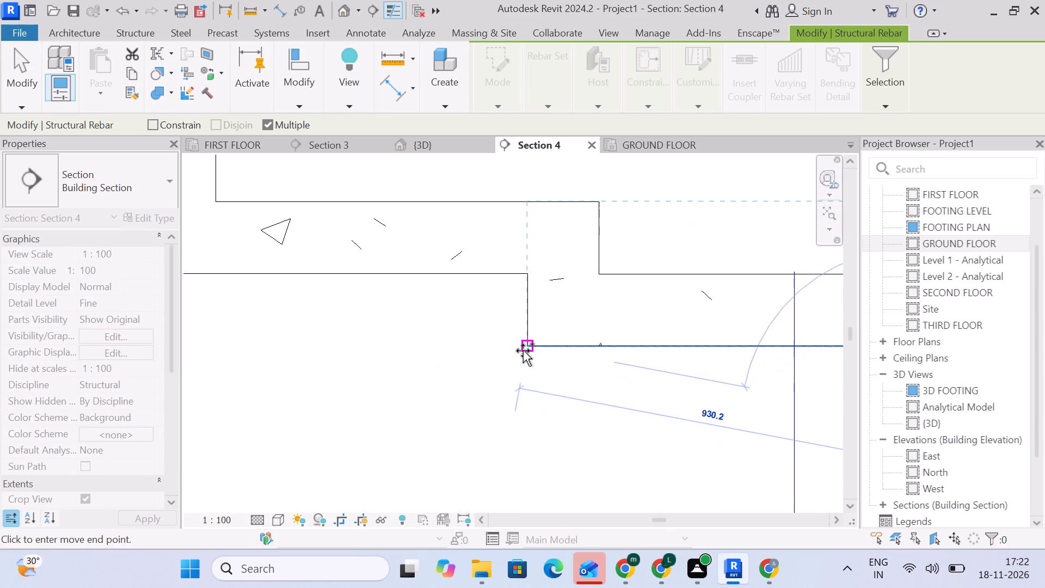
pyautogui.click(526, 348)
pyautogui.moveTo(362, 311); pyautogui.dragTo(662, 370, button='middle')
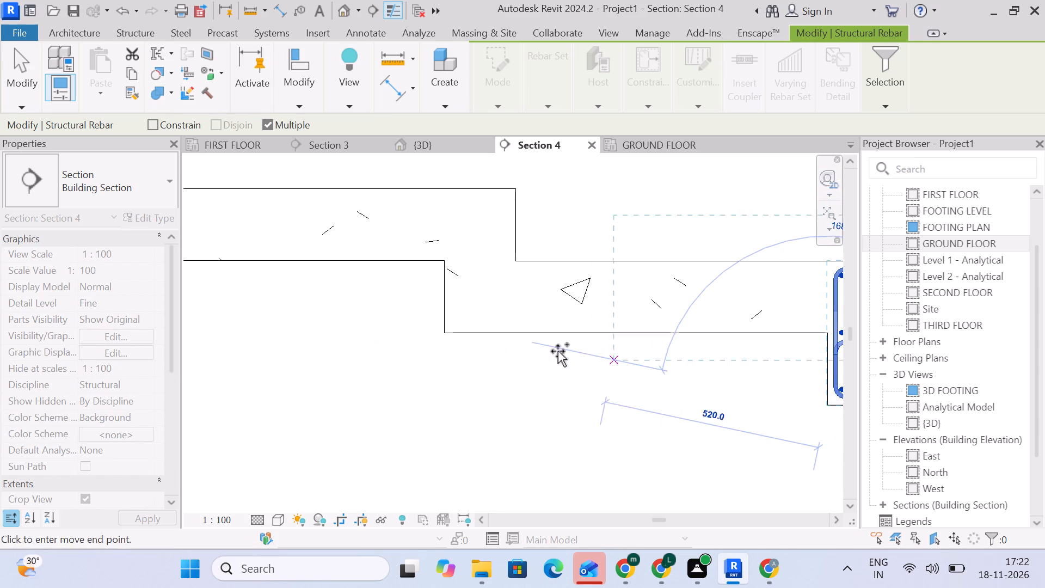
pyautogui.click(442, 330)
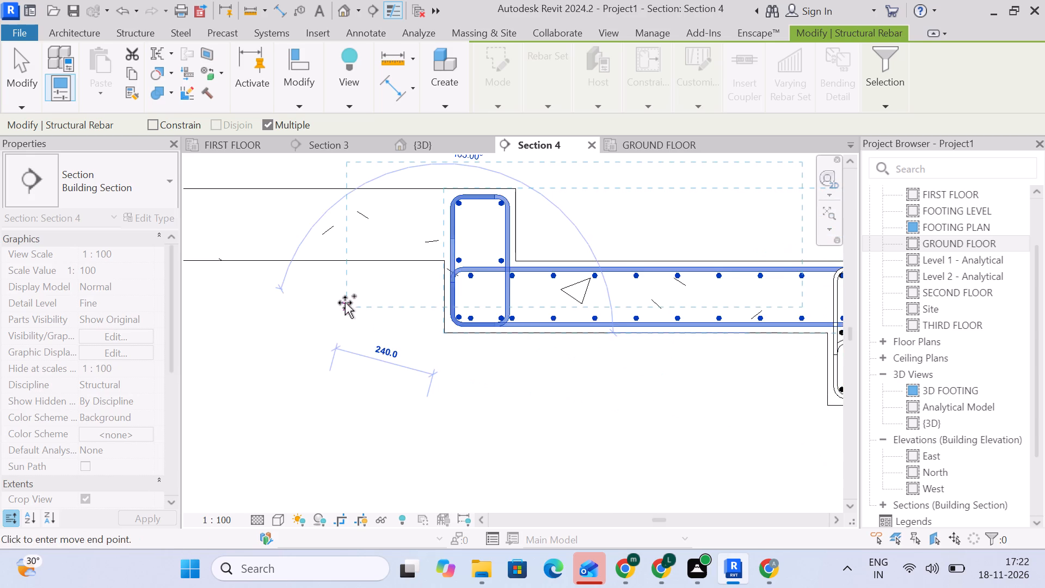
# Place a copy of the step reinforcement at the far soffit corner of the first long landing, about 1837 mm along.
pyautogui.moveTo(345, 303); pyautogui.dragTo(720, 381, button='middle')
pyautogui.moveTo(412, 349); pyautogui.dragTo(493, 348, button='middle')
pyautogui.scroll(-6, 499, 341)
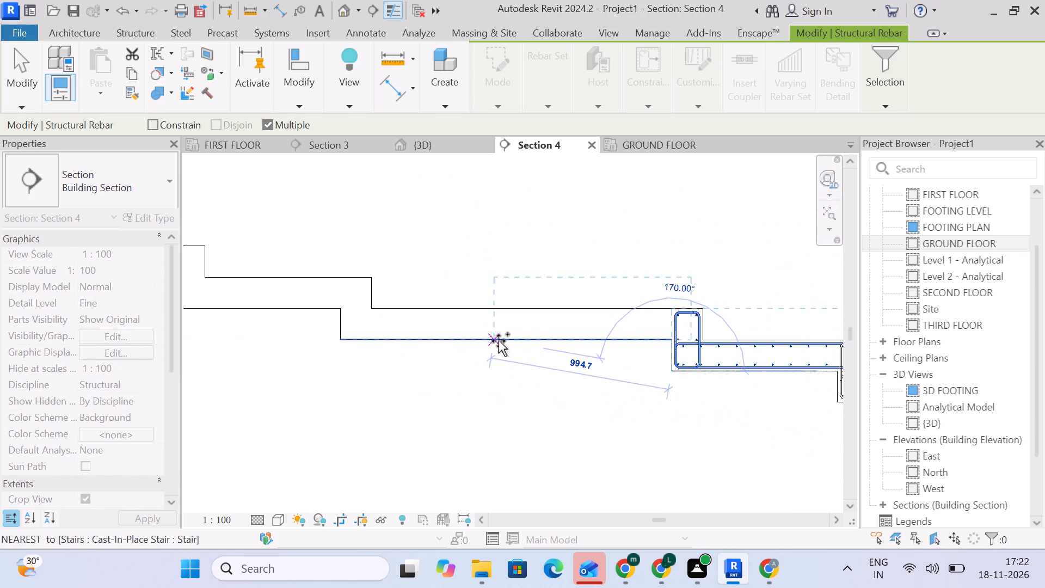
pyautogui.scroll(-4, 499, 341)
pyautogui.scroll(8, 418, 345)
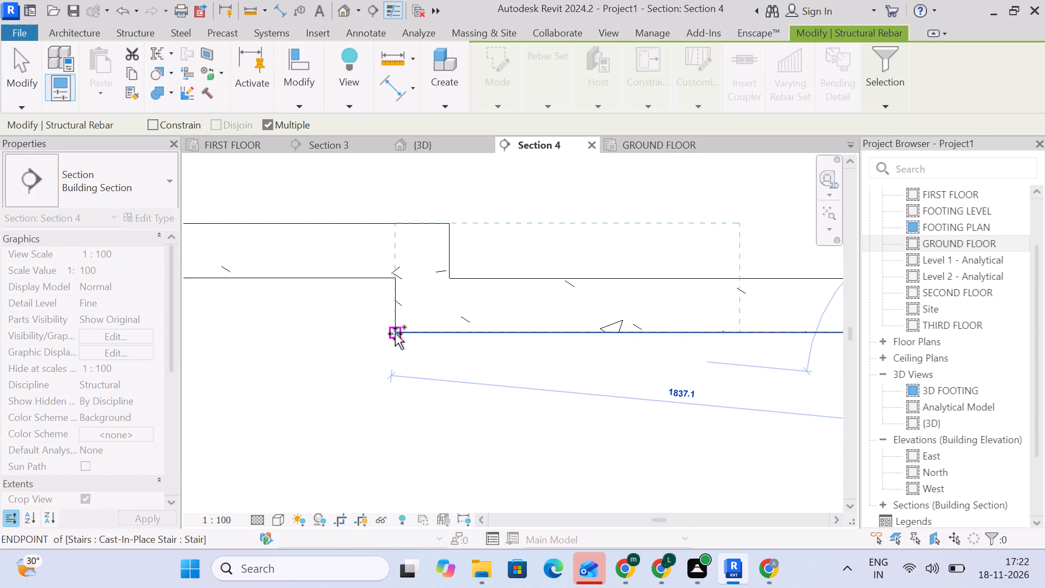
pyautogui.click(395, 332)
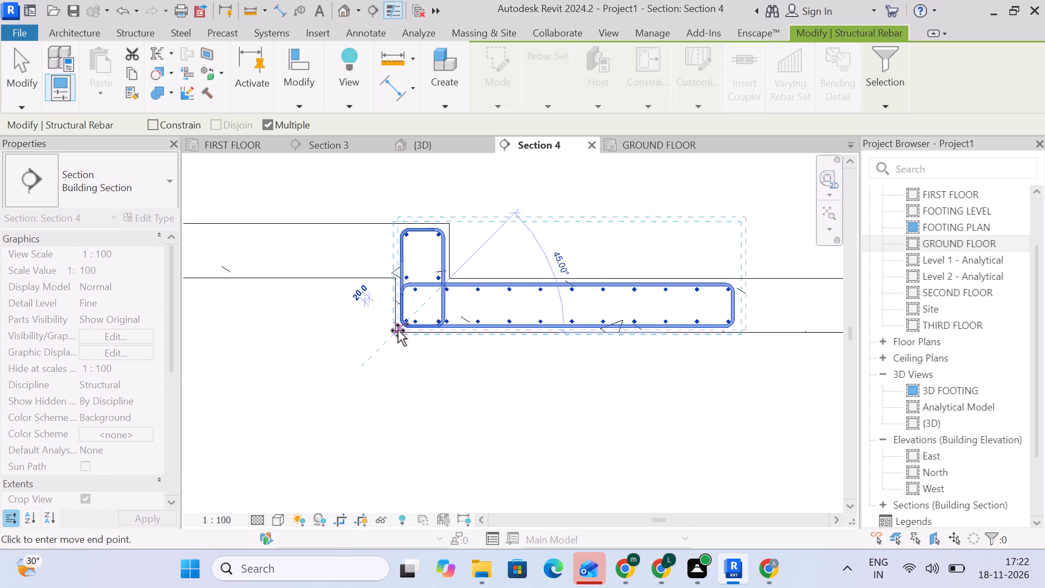
# Copy the step reinforcement onto the first four steps above the first landing, snapping to each soffit corner.
pyautogui.scroll(-4, 398, 330)
pyautogui.moveTo(407, 332); pyautogui.dragTo(717, 351, button='middle')
pyautogui.click(540, 320)
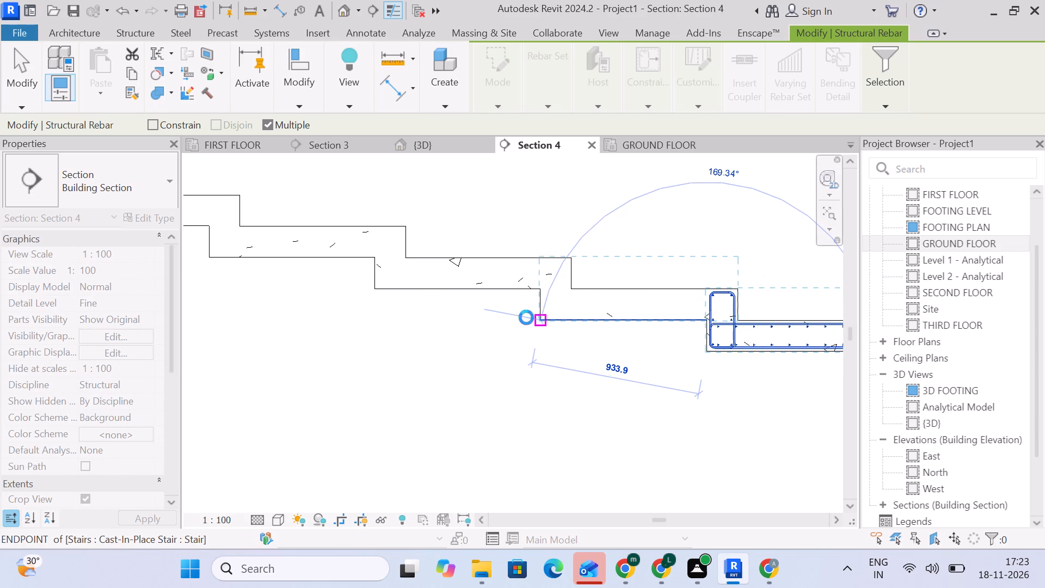
pyautogui.moveTo(391, 287); pyautogui.dragTo(510, 333, button='middle')
pyautogui.scroll(4, 510, 333)
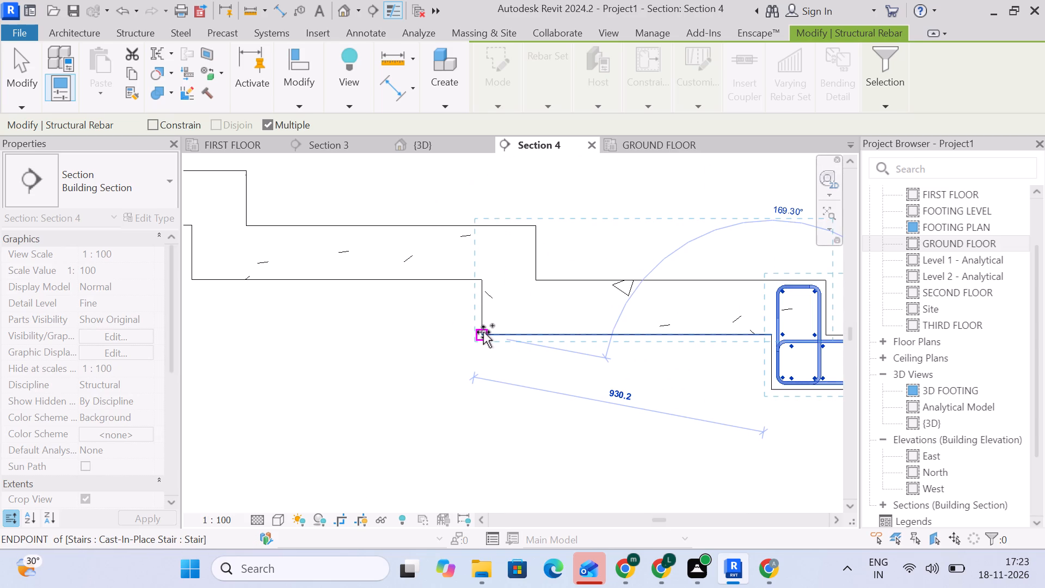
pyautogui.click(481, 333)
pyautogui.scroll(-2, 432, 333)
pyautogui.moveTo(432, 333); pyautogui.dragTo(681, 390, button='middle')
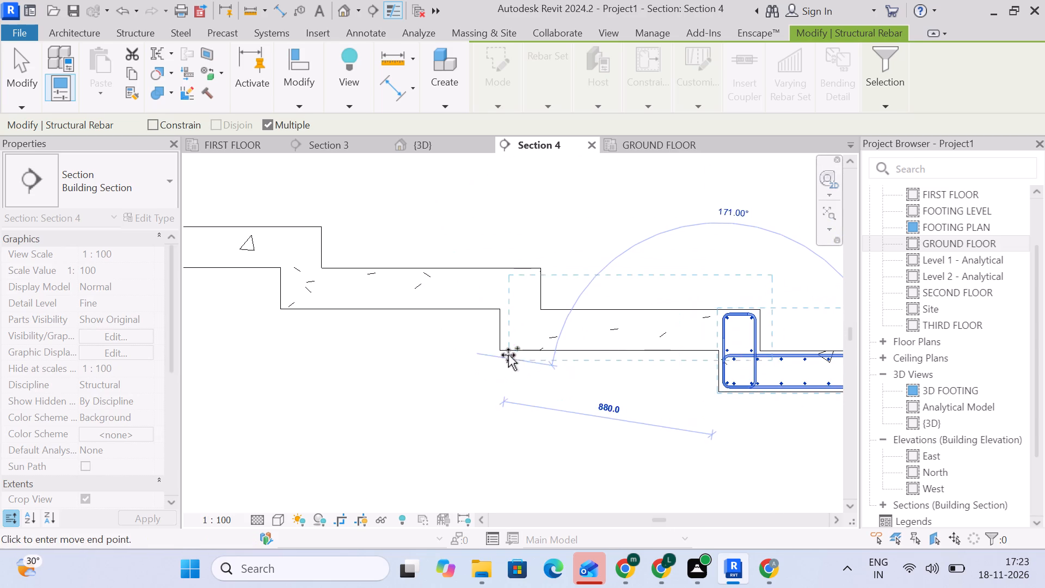
pyautogui.click(499, 352)
pyautogui.moveTo(401, 333); pyautogui.dragTo(676, 361, button='middle')
pyautogui.click(558, 340)
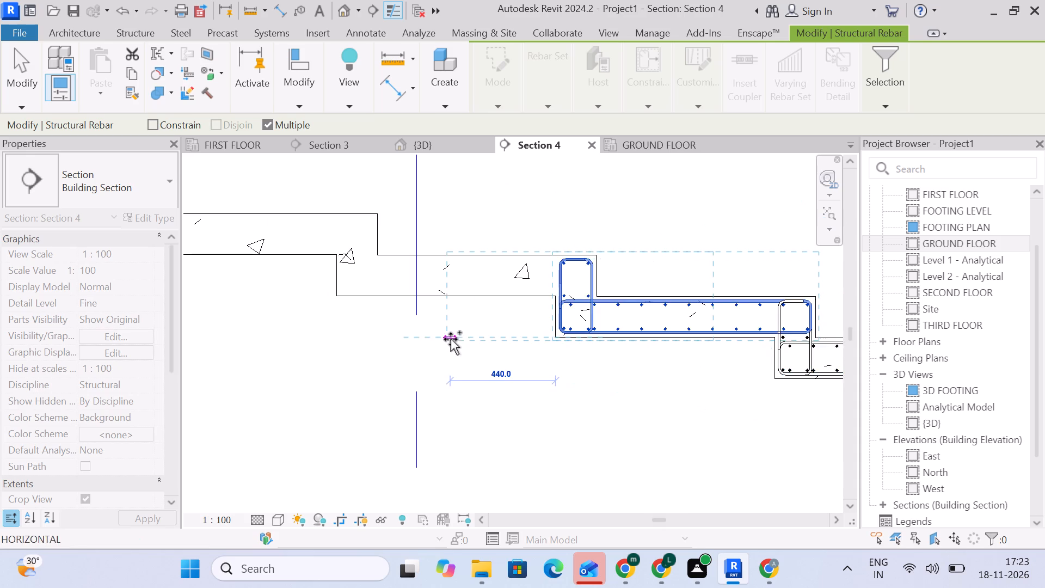
# Place four more copies of the step reinforcement on the following steps, up to the second landing.
pyautogui.moveTo(451, 339); pyautogui.dragTo(667, 380, button='middle')
pyautogui.click(554, 338)
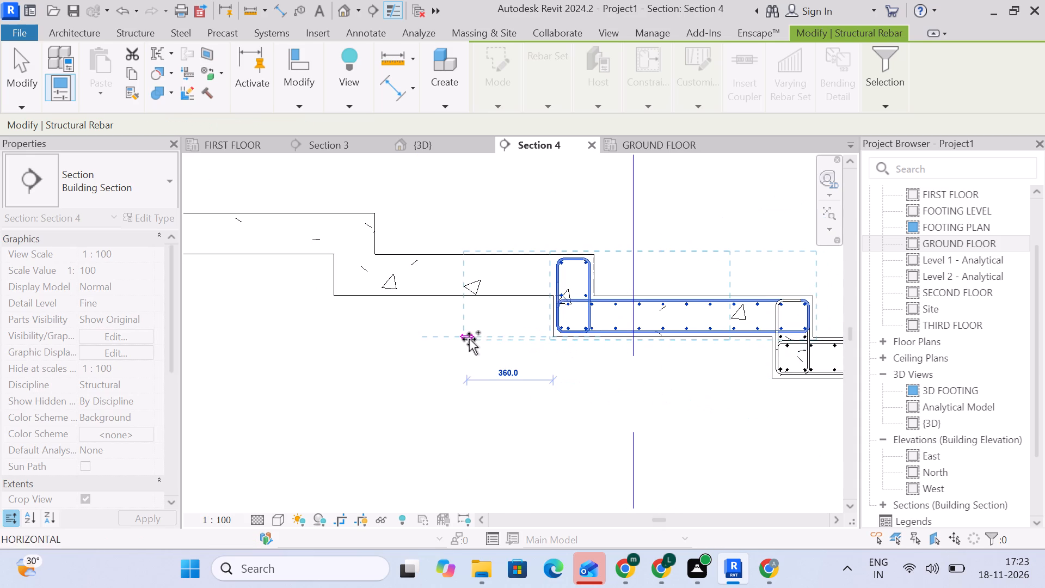
pyautogui.moveTo(469, 339); pyautogui.dragTo(521, 362, button='middle')
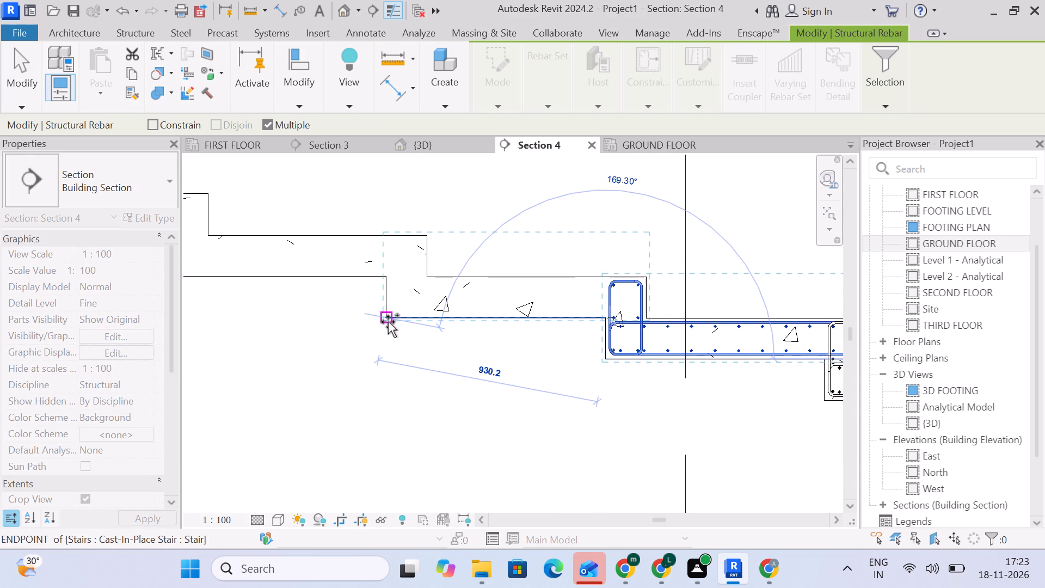
pyautogui.click(388, 322)
pyautogui.moveTo(364, 334); pyautogui.dragTo(652, 411, button='middle')
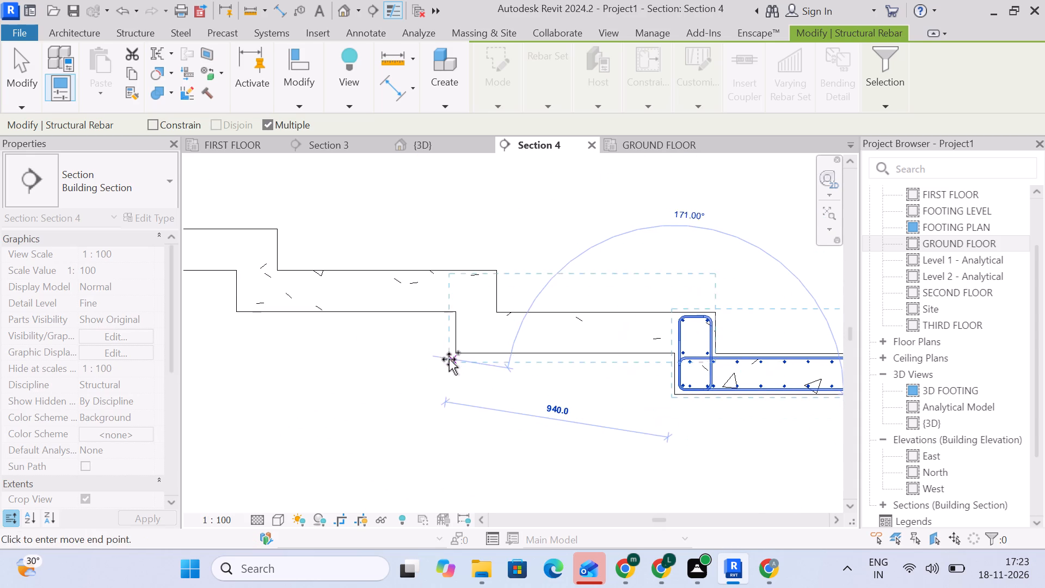
pyautogui.click(457, 353)
pyautogui.moveTo(420, 355); pyautogui.dragTo(616, 398, button='middle')
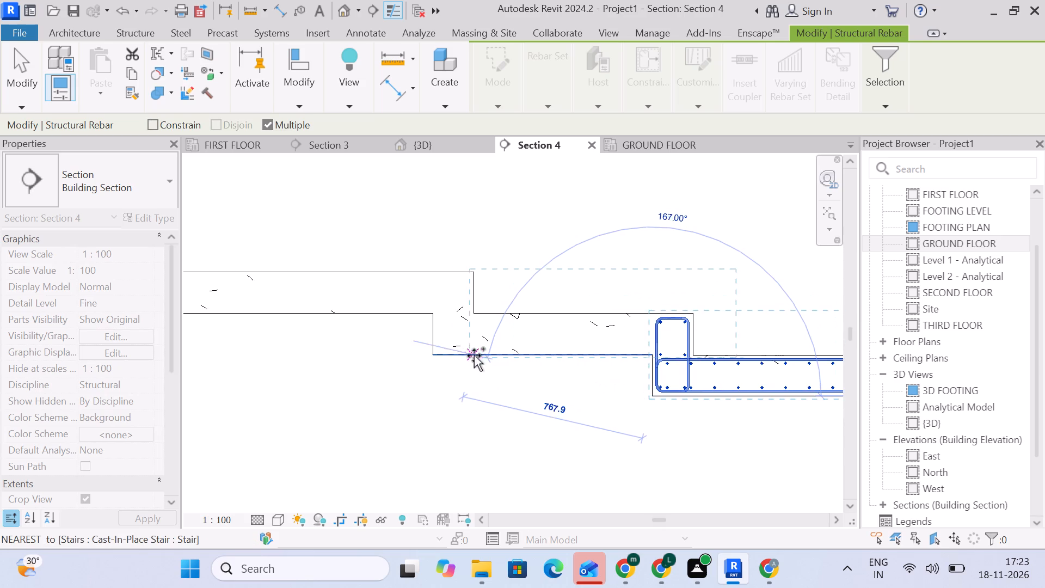
pyautogui.click(435, 354)
# Place a copy of the step reinforcement at the far soffit corner of the second long landing.
pyautogui.moveTo(401, 354); pyautogui.dragTo(692, 396, button='middle')
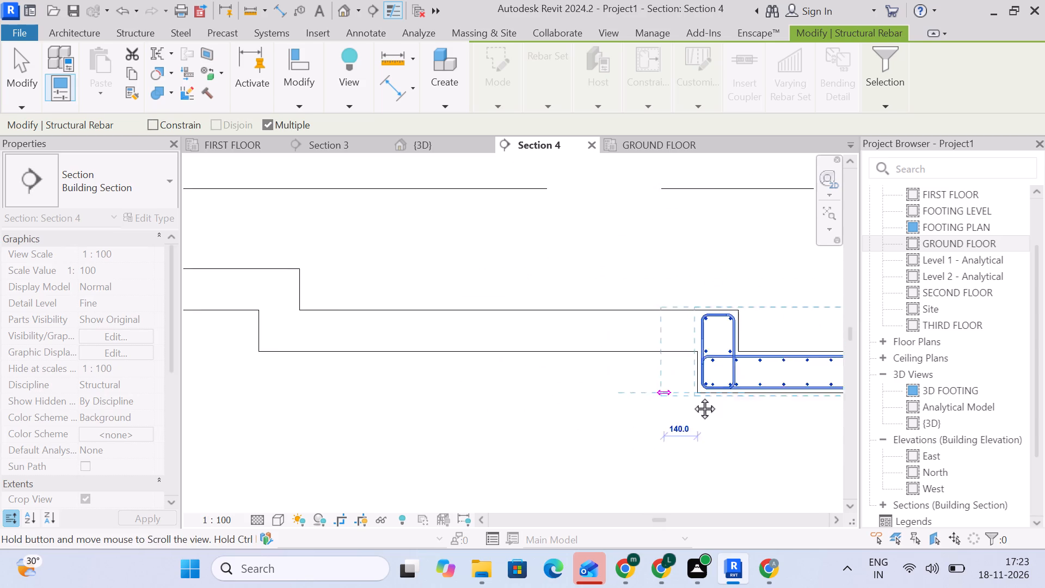
pyautogui.moveTo(692, 396); pyautogui.dragTo(720, 400, button='middle')
pyautogui.click(315, 363)
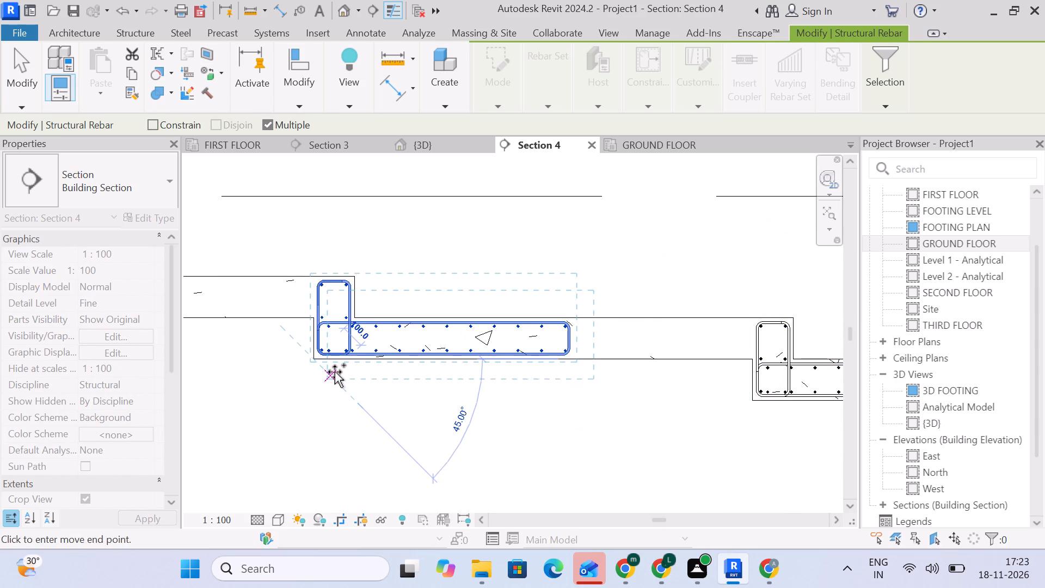
# Place four copies of the step reinforcement on the steps above the second long landing, snapping to each soffit corner.
pyautogui.moveTo(339, 372); pyautogui.dragTo(706, 418, button='middle')
pyautogui.click(463, 369)
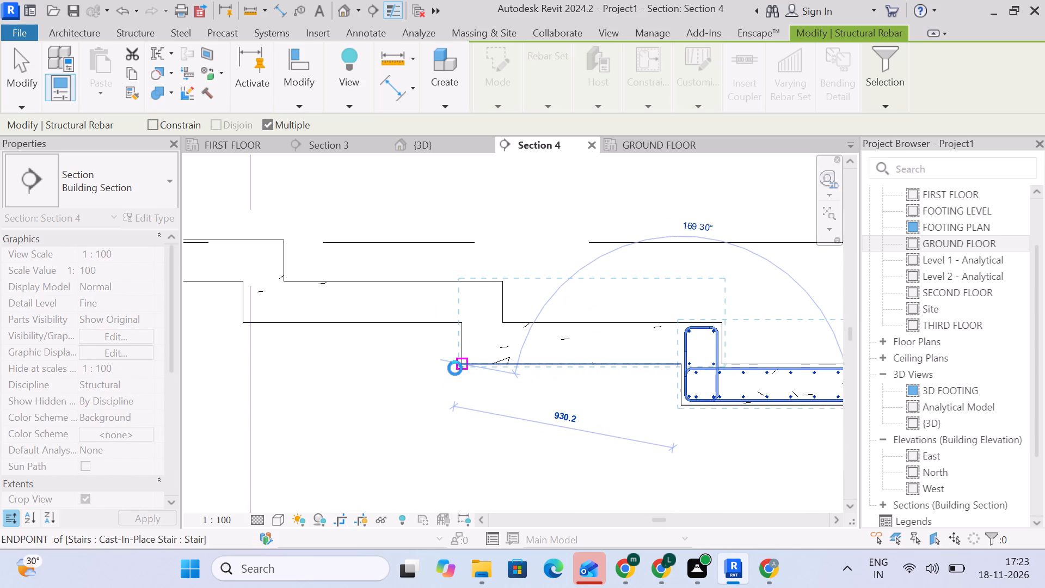
pyautogui.moveTo(416, 369); pyautogui.dragTo(674, 412, button='middle')
pyautogui.click(497, 364)
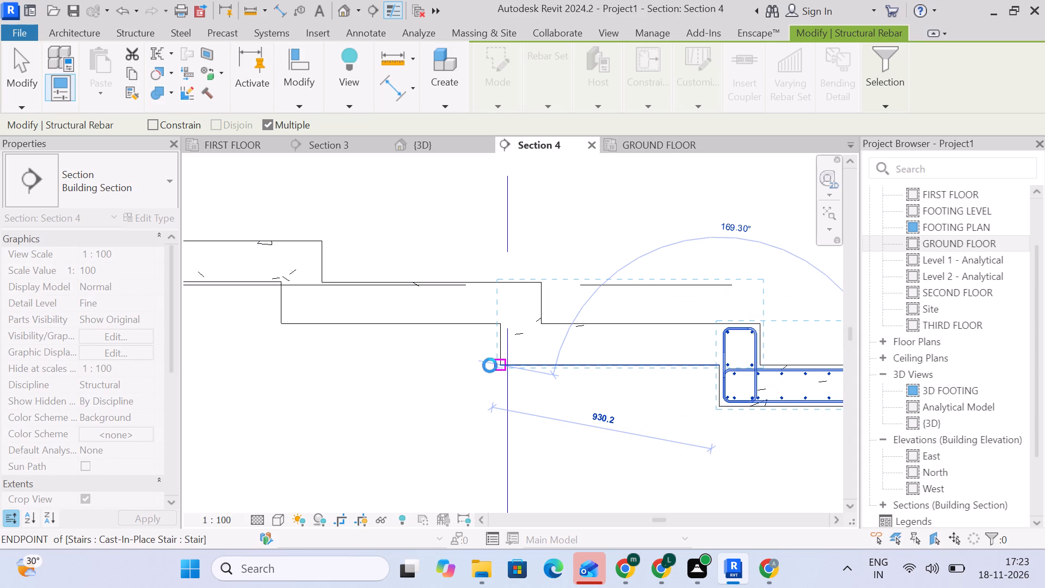
pyautogui.moveTo(426, 373); pyautogui.dragTo(677, 403, button='middle')
pyautogui.click(532, 358)
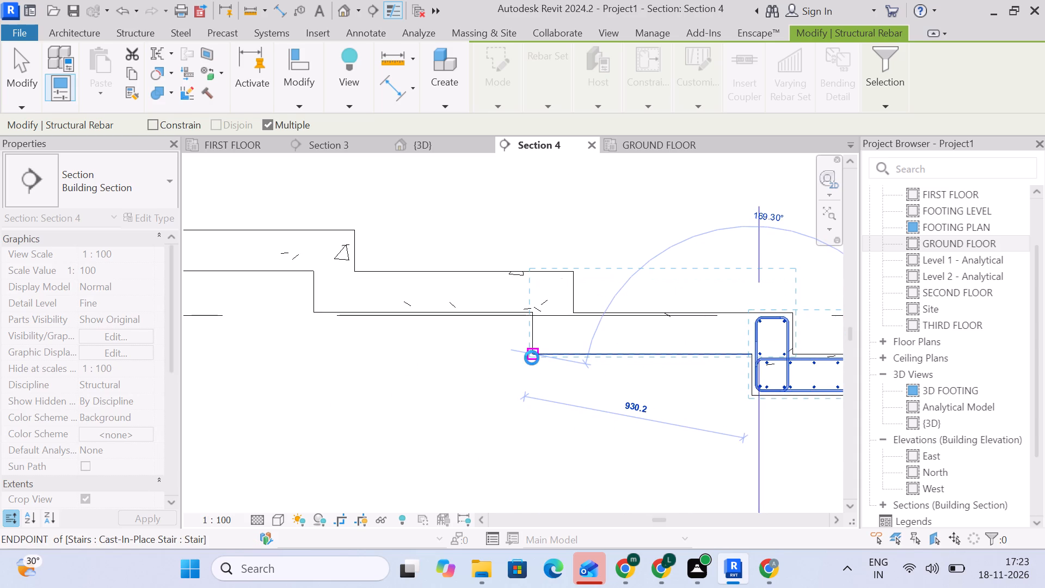
pyautogui.moveTo(384, 357); pyautogui.dragTo(573, 402, button='middle')
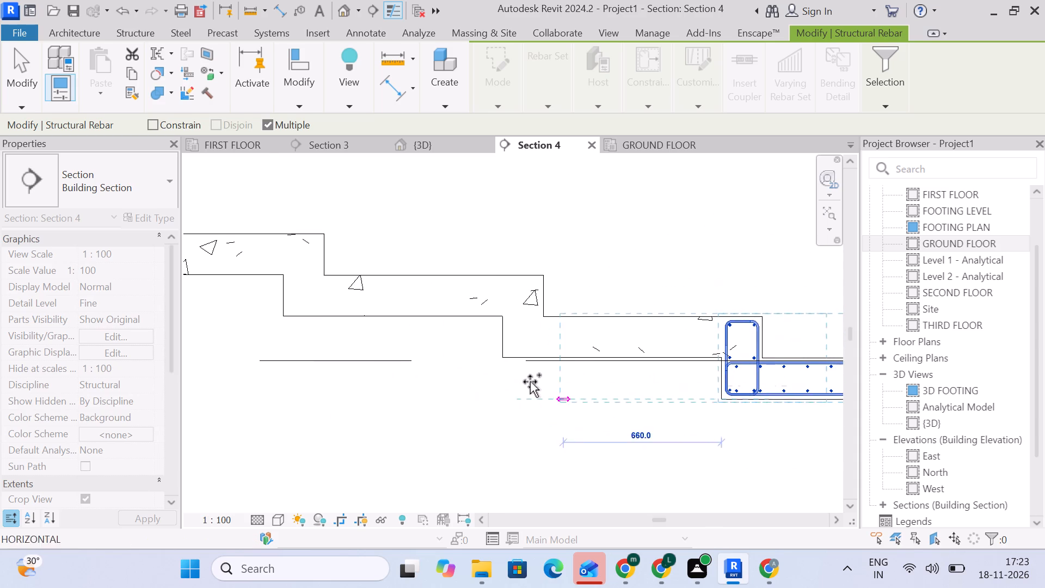
pyautogui.click(500, 356)
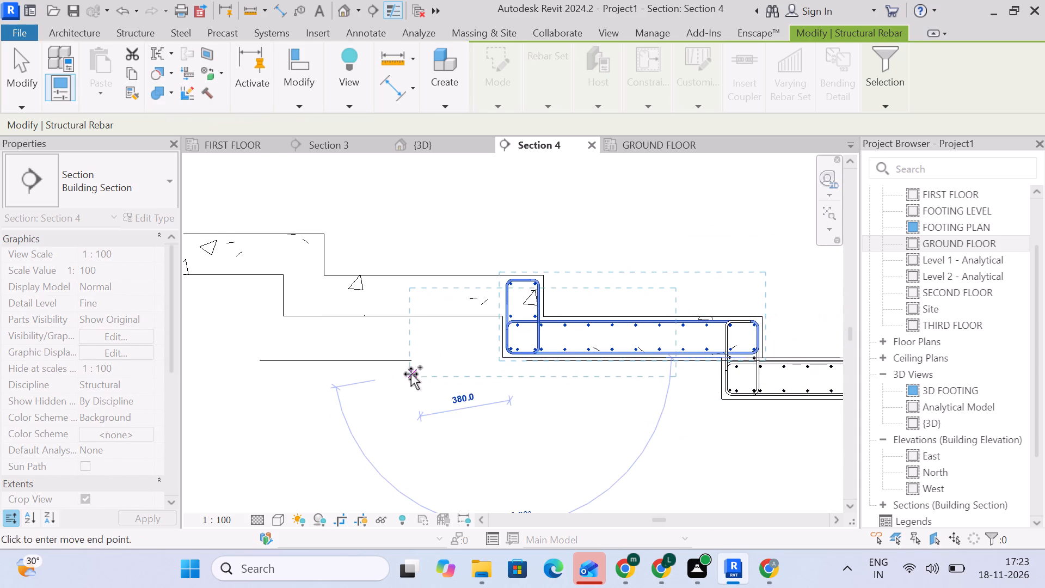
# Copy the step reinforcement onto the next four steps, snapping to each soffit corner, up to the topmost tread.
pyautogui.moveTo(411, 374); pyautogui.dragTo(758, 451, button='middle')
pyautogui.click(629, 396)
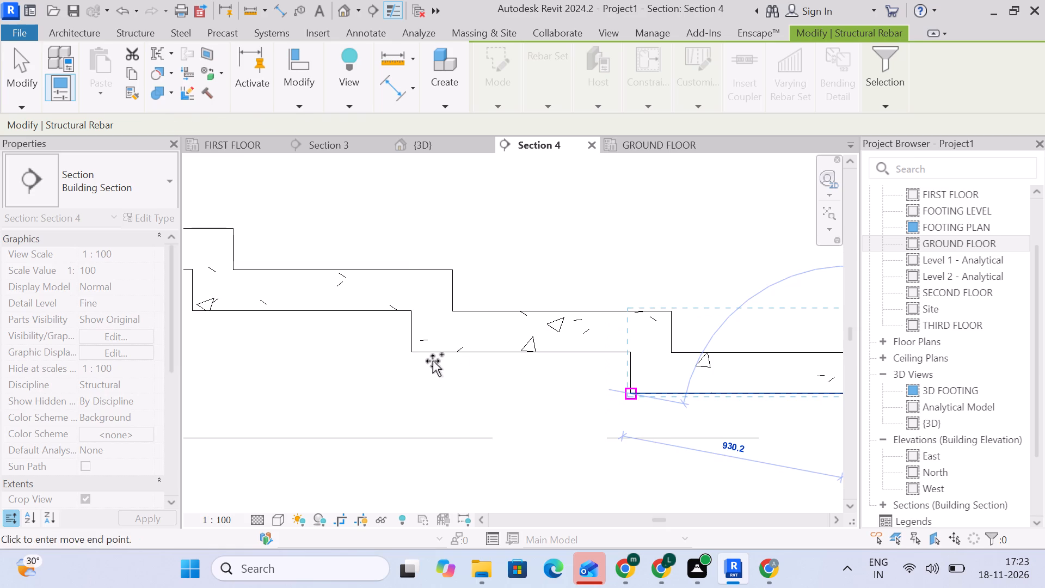
pyautogui.click(413, 354)
pyautogui.moveTo(364, 354); pyautogui.dragTo(462, 373, button='middle')
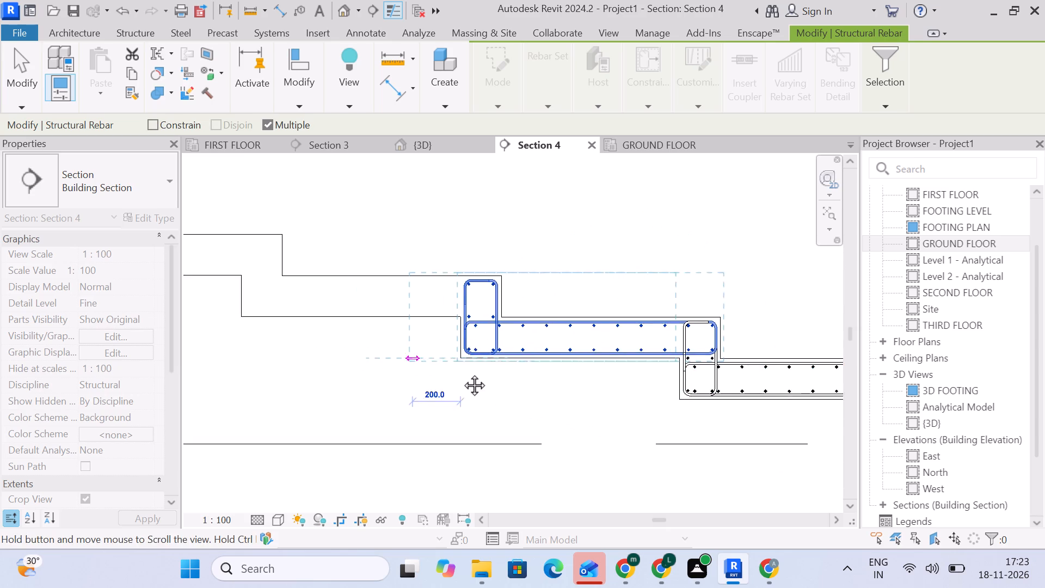
pyautogui.moveTo(462, 373); pyautogui.dragTo(713, 421, button='middle')
pyautogui.click(542, 377)
pyautogui.moveTo(460, 370); pyautogui.dragTo(543, 377, button='middle')
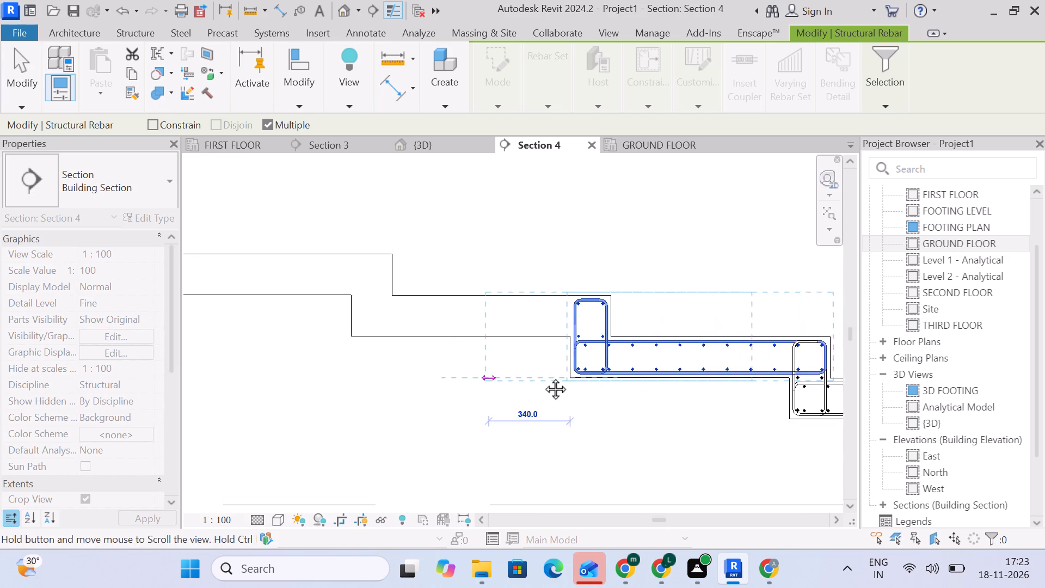
pyautogui.moveTo(543, 377); pyautogui.dragTo(674, 390, button='middle')
pyautogui.click(538, 359)
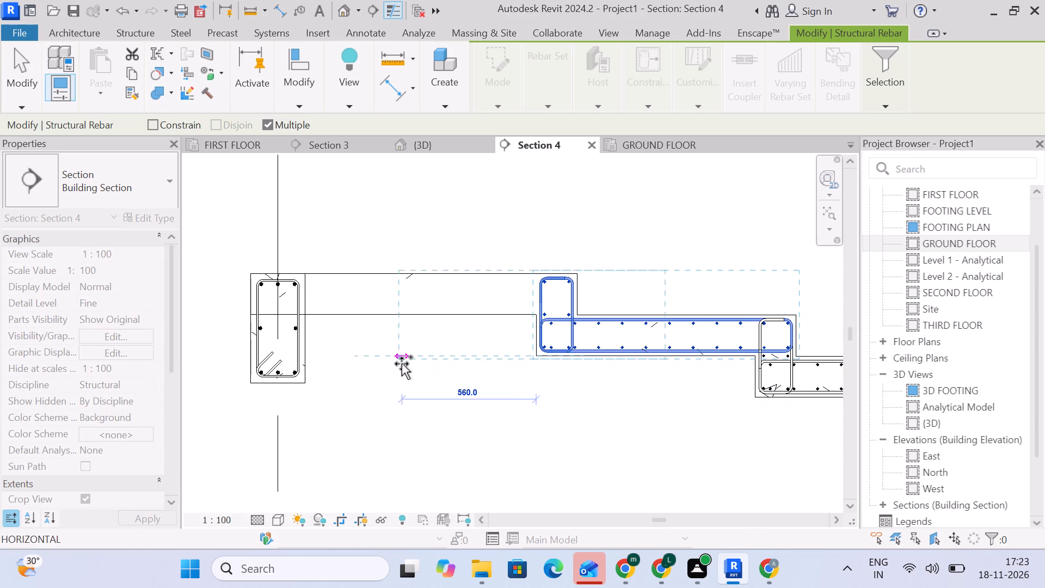
# Place a final copy at the stair's upper soffit end over the beam, about 1204 mm away, and end the copying.
pyautogui.moveTo(412, 365); pyautogui.dragTo(639, 413, button='middle')
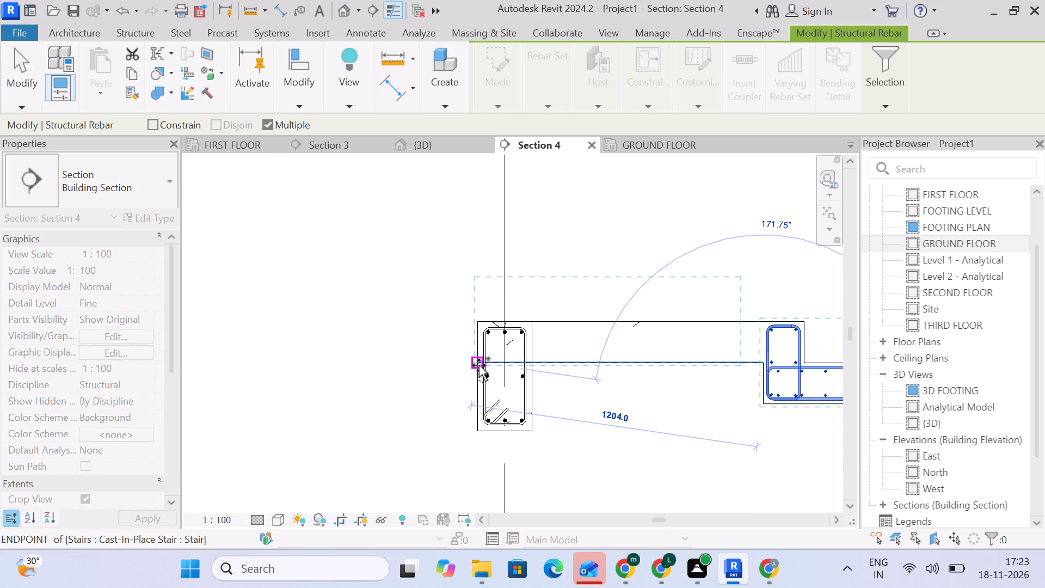
pyautogui.click(479, 365)
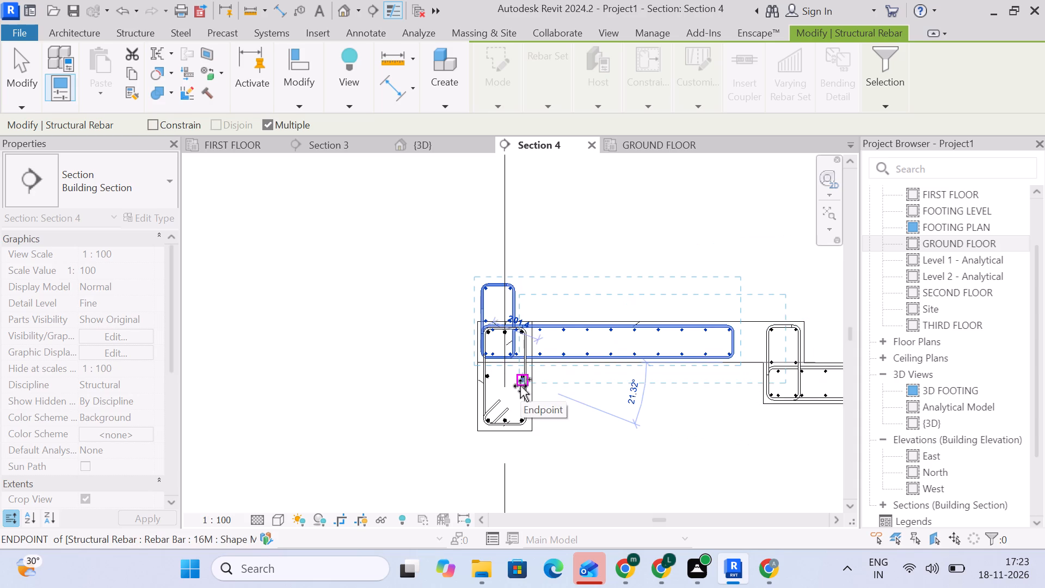
pyautogui.press('Escape')
pyautogui.press('Escape')
pyautogui.click(517, 298)
pyautogui.press('Escape')
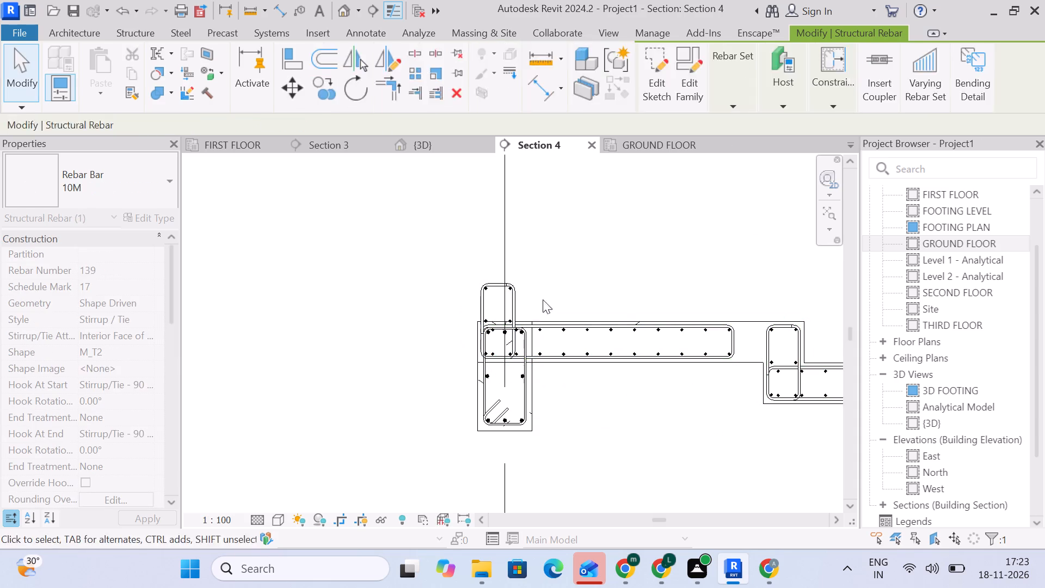
# Delete the upright 10M stirrup that projects above the stair over the top beam.
pyautogui.click(509, 293)
pyautogui.scroll(4, 505, 306)
pyautogui.click(531, 297)
pyautogui.click(520, 296)
pyautogui.press('Delete')
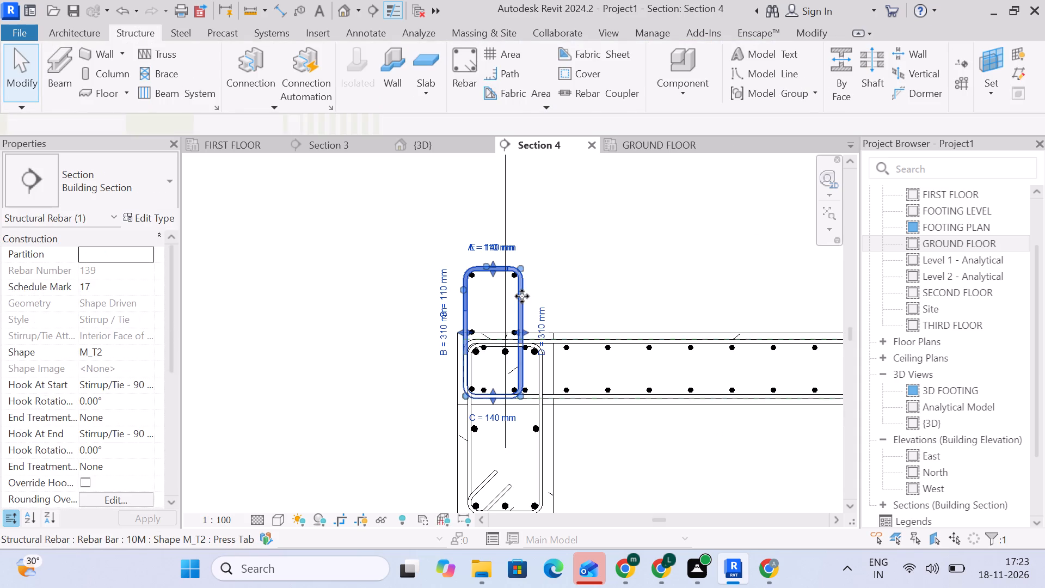
pyautogui.click(518, 277)
pyautogui.press('Delete')
# Delete the two columns of 13M bars left from the removed upright stirrup at the top beam.
pyautogui.scroll(4, 521, 279)
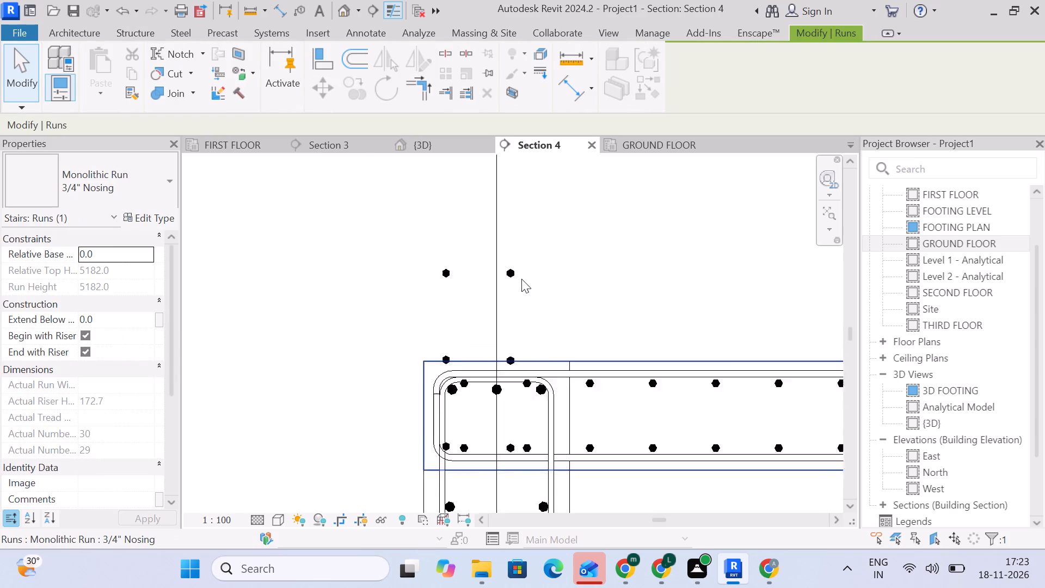
pyautogui.scroll(1, 521, 279)
pyautogui.click(506, 269)
pyautogui.click(592, 272)
pyautogui.click(502, 268)
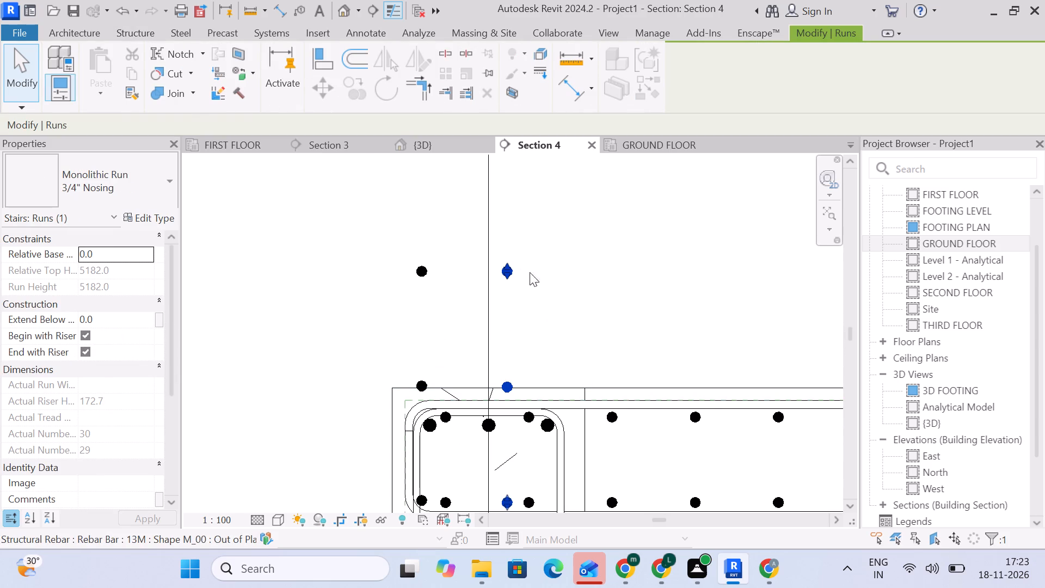
pyautogui.press('Delete')
pyautogui.click(426, 270)
pyautogui.press('Delete')
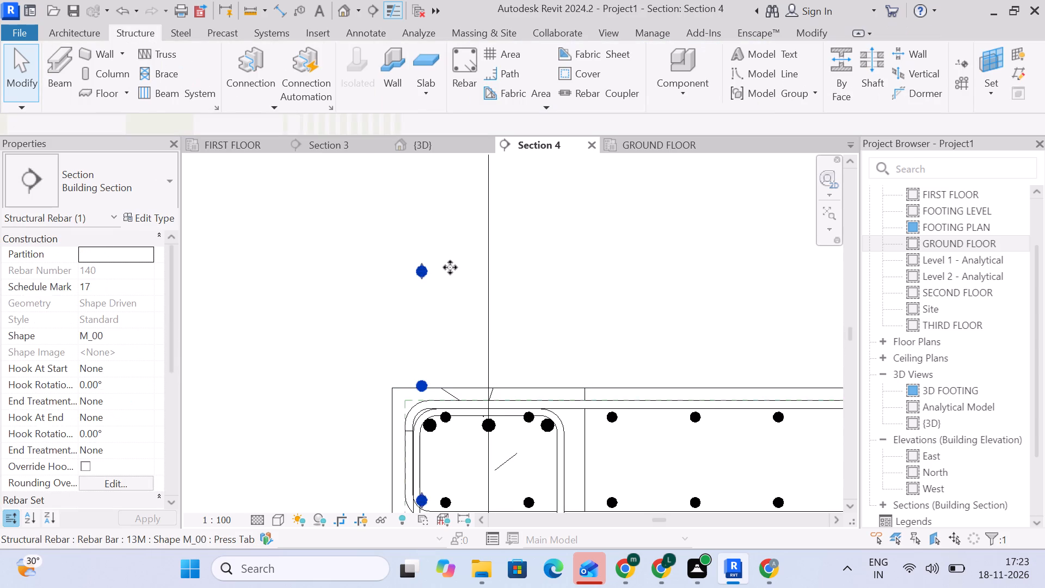
# Stretch the topmost tread's horizontal 10M stirrup to the outer face of the adjacent upright stirrup.
pyautogui.scroll(-5, 526, 405)
pyautogui.moveTo(598, 398); pyautogui.dragTo(475, 308, button='middle')
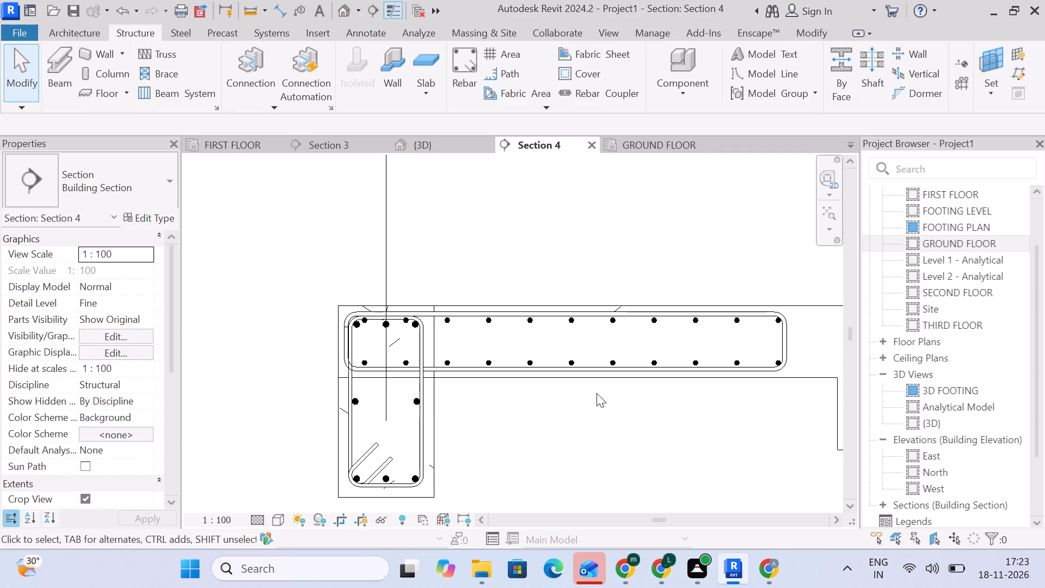
pyautogui.scroll(-5, 614, 400)
pyautogui.moveTo(737, 440); pyautogui.dragTo(425, 379, button='middle')
pyautogui.scroll(10, 392, 330)
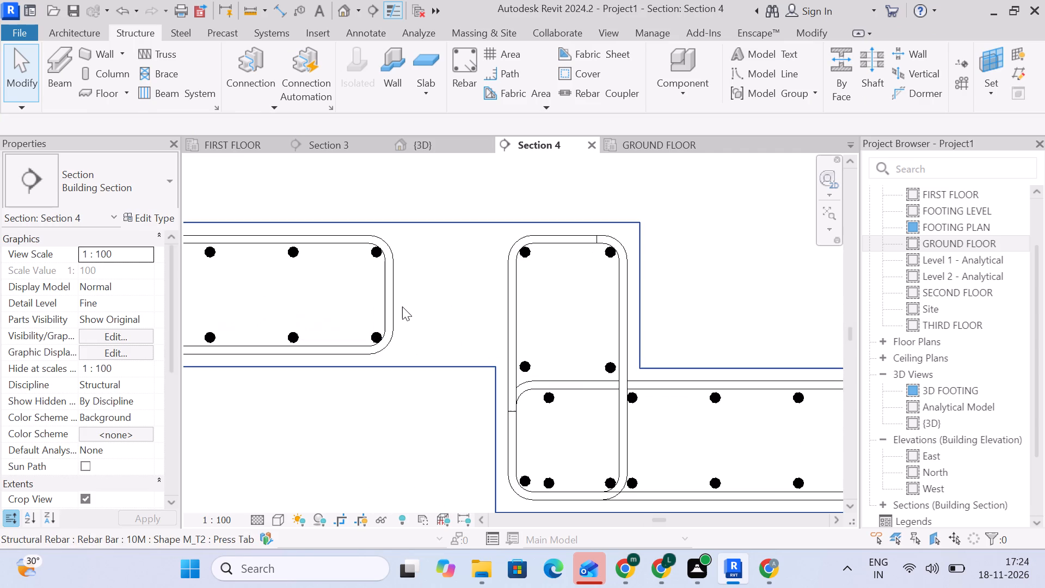
pyautogui.click(394, 297)
pyautogui.moveTo(396, 292); pyautogui.dragTo(587, 292)
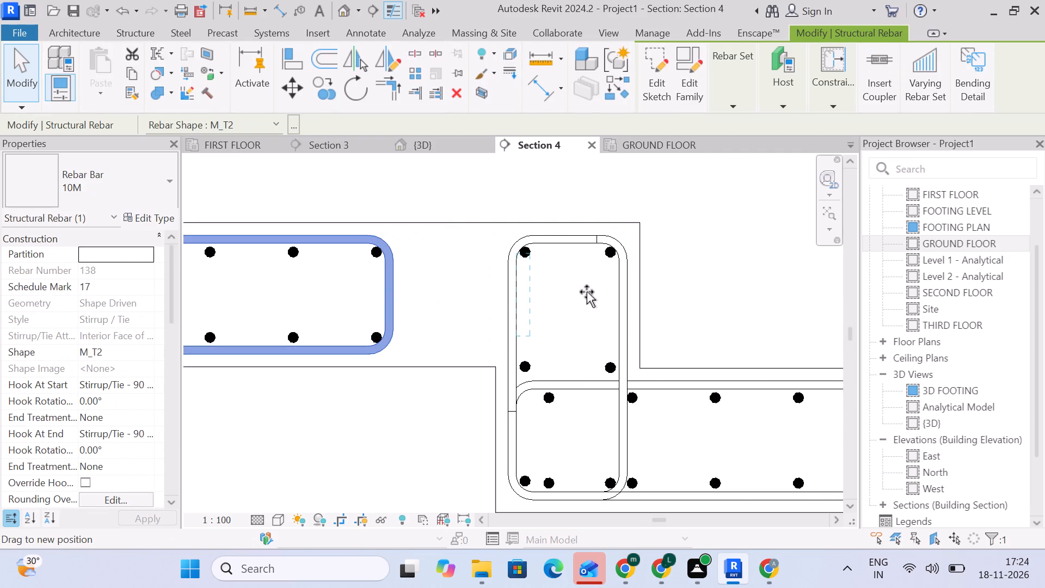
pyautogui.moveTo(587, 292); pyautogui.dragTo(627, 293)
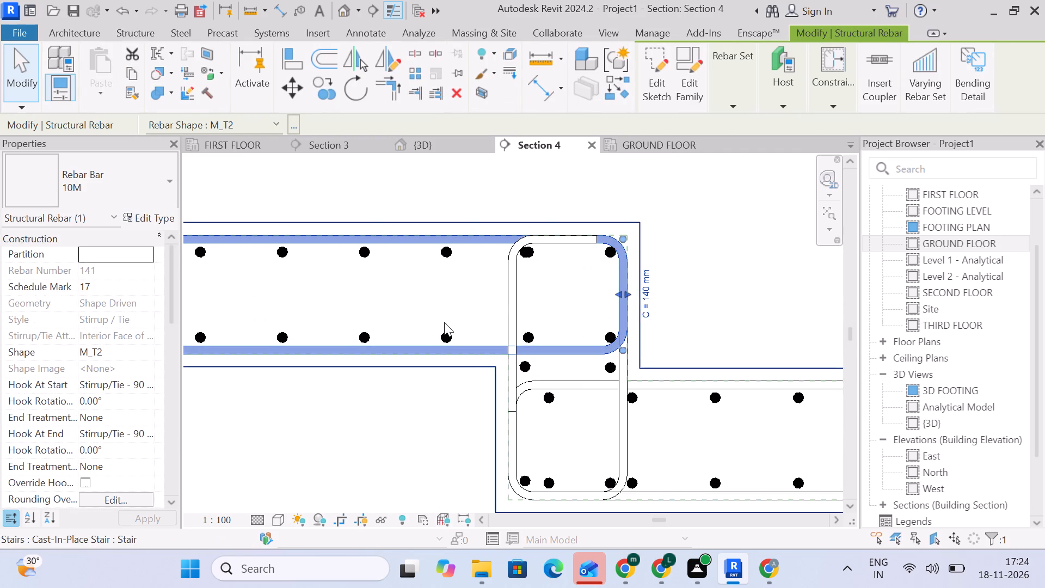
# Lengthen the second long landing's horizontal 10M stirrup to 1970 mm, reaching the upright stirrup at its lower end.
pyautogui.scroll(-11, 465, 324)
pyautogui.moveTo(688, 420); pyautogui.dragTo(437, 359, button='middle')
pyautogui.moveTo(650, 398); pyautogui.dragTo(367, 336, button='middle')
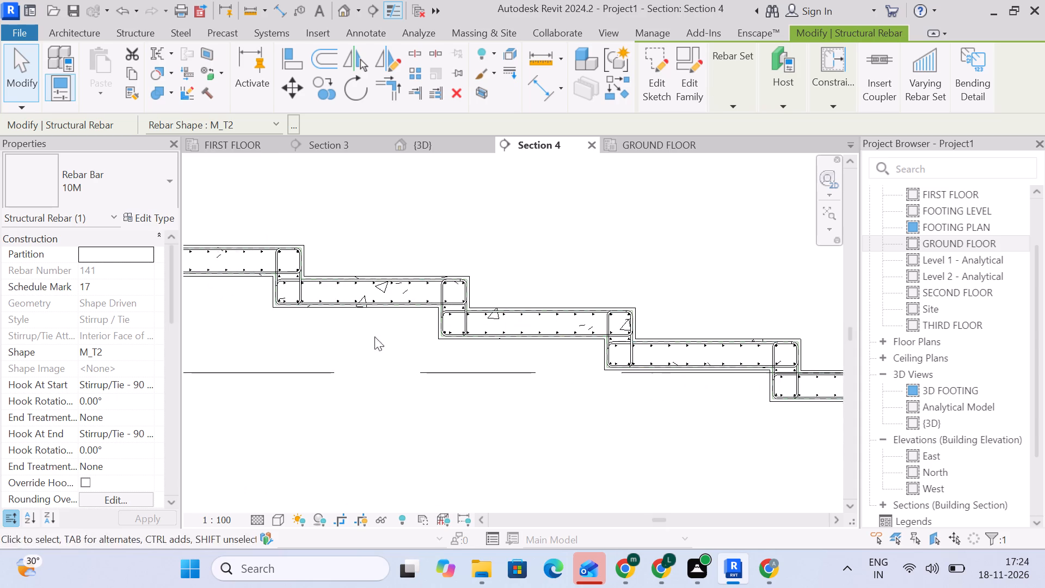
pyautogui.moveTo(622, 377); pyautogui.dragTo(391, 297, button='middle')
pyautogui.moveTo(662, 338); pyautogui.dragTo(465, 316, button='middle')
pyautogui.moveTo(629, 348); pyautogui.dragTo(428, 301, button='middle')
pyautogui.moveTo(613, 364); pyautogui.dragTo(428, 324, button='middle')
pyautogui.moveTo(654, 360); pyautogui.dragTo(523, 337, button='middle')
pyautogui.scroll(3, 523, 337)
pyautogui.click(528, 334)
pyautogui.click(517, 232)
pyautogui.moveTo(640, 347); pyautogui.dragTo(410, 413, button='middle')
pyautogui.moveTo(286, 298); pyautogui.dragTo(518, 307)
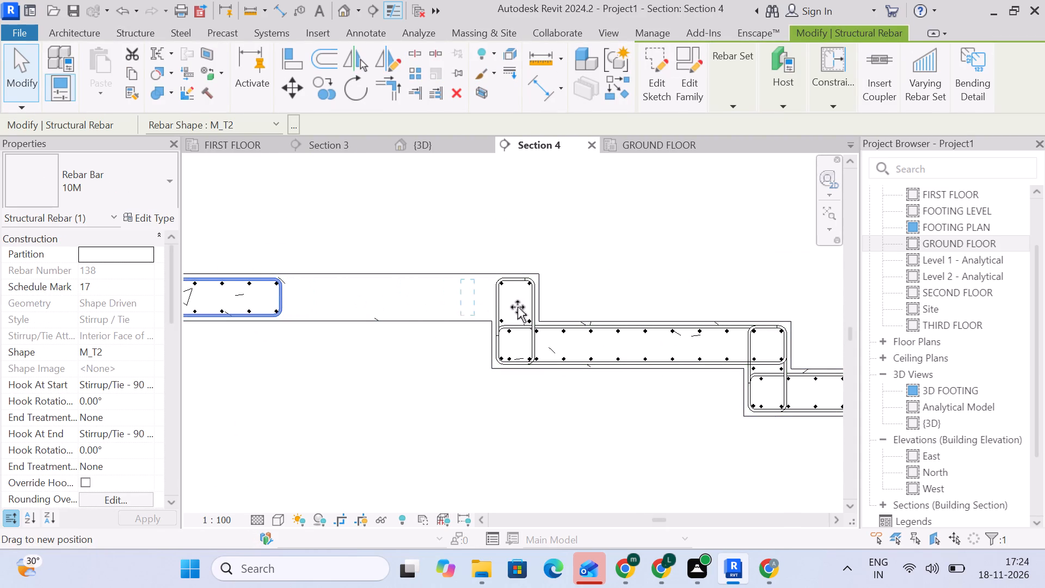
pyautogui.moveTo(518, 307); pyautogui.dragTo(532, 307)
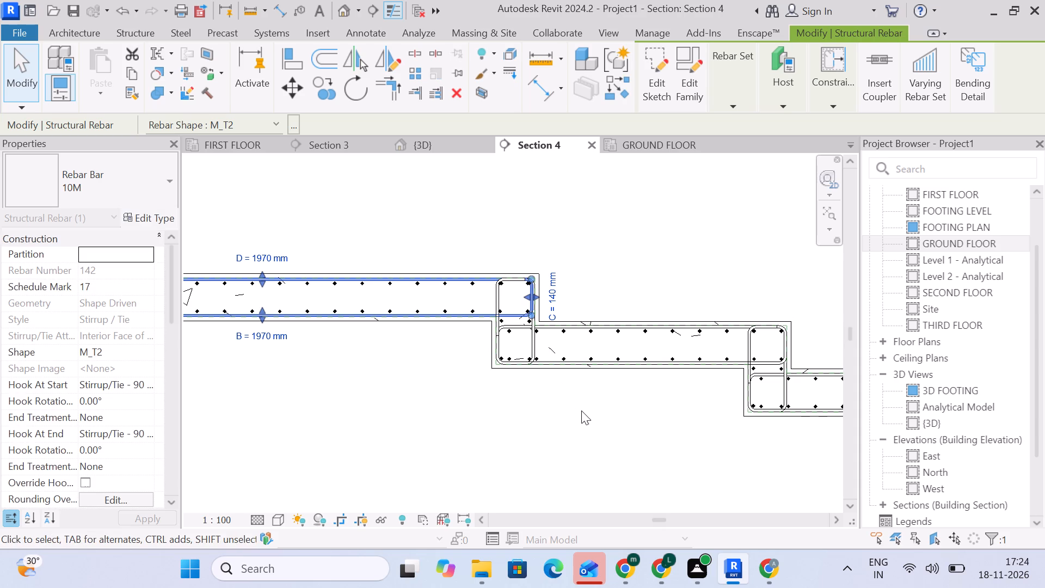
pyautogui.scroll(10, 526, 281)
pyautogui.click(712, 348)
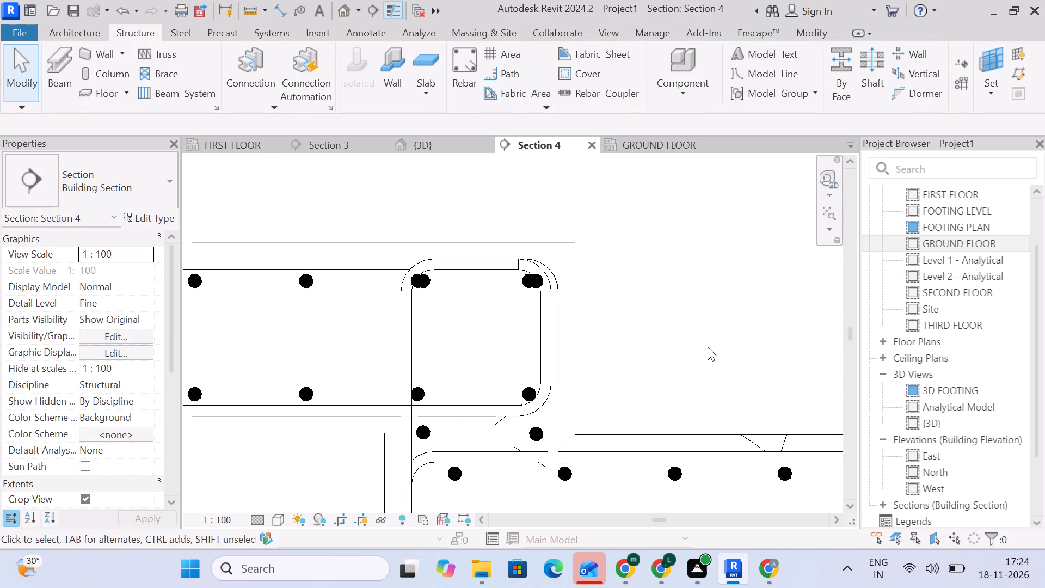
# Stretch the first long landing's horizontal 10M stirrup across to the upright stirrup at the landing's lower end.
pyautogui.scroll(-11, 708, 347)
pyautogui.moveTo(709, 355); pyautogui.dragTo(373, 322, button='middle')
pyautogui.scroll(-5, 639, 364)
pyautogui.moveTo(641, 369); pyautogui.dragTo(632, 367, button='middle')
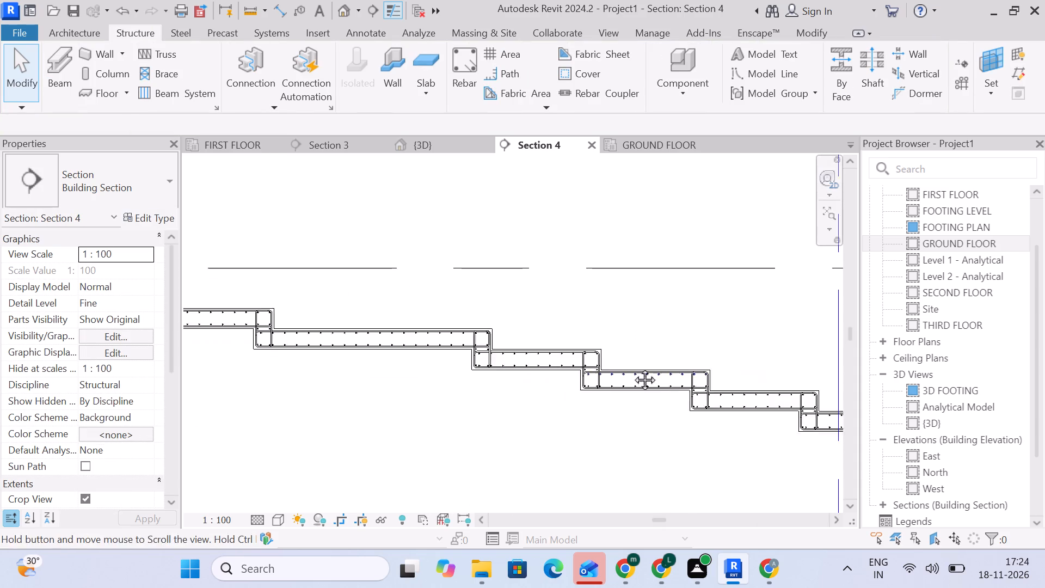
pyautogui.moveTo(632, 367); pyautogui.dragTo(306, 278, button='middle')
pyautogui.moveTo(599, 382); pyautogui.dragTo(214, 283, button='middle')
pyautogui.scroll(-4, 569, 314)
pyautogui.moveTo(650, 339); pyautogui.dragTo(434, 295, button='middle')
pyautogui.scroll(4, 489, 295)
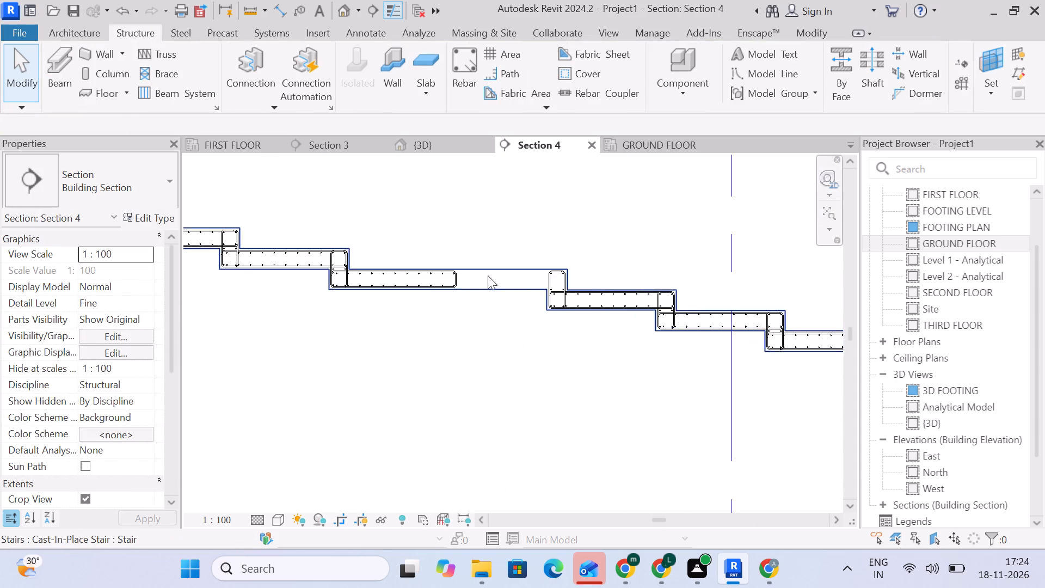
pyautogui.scroll(5, 488, 275)
pyautogui.click(482, 294)
pyautogui.moveTo(554, 375); pyautogui.dragTo(428, 394, button='middle')
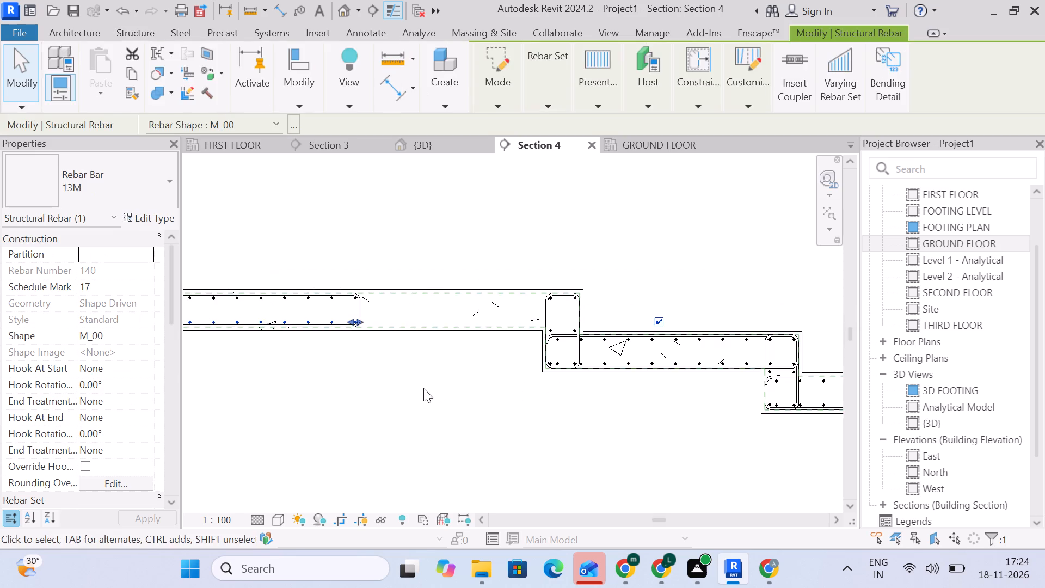
pyautogui.click(434, 385)
pyautogui.scroll(5, 330, 278)
pyautogui.click(396, 340)
pyautogui.scroll(-1, 515, 364)
pyautogui.moveTo(513, 364); pyautogui.dragTo(492, 354, button='middle')
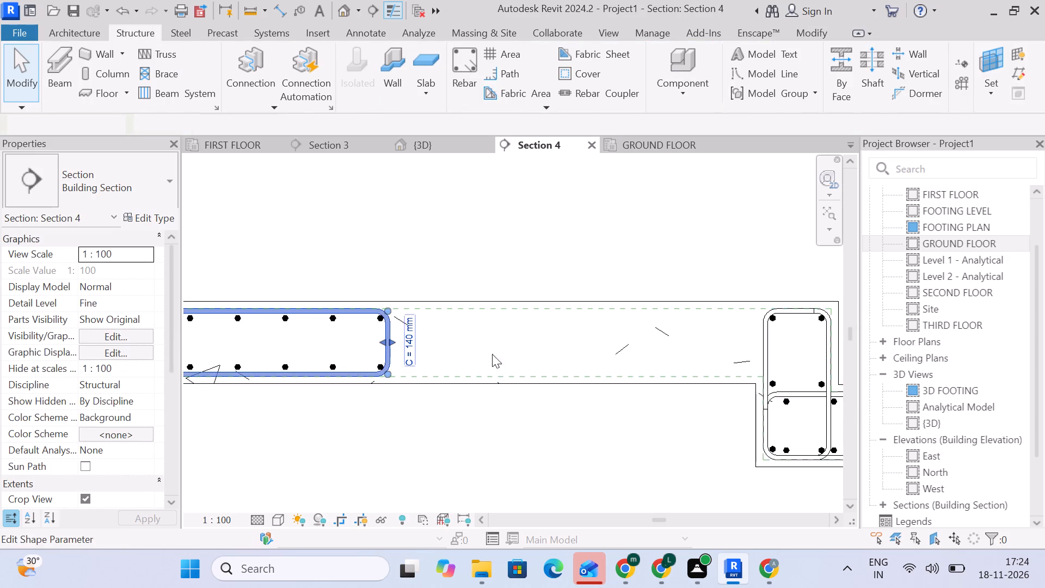
pyautogui.moveTo(492, 354); pyautogui.dragTo(396, 318, button='middle')
pyautogui.moveTo(282, 296); pyautogui.dragTo(463, 296)
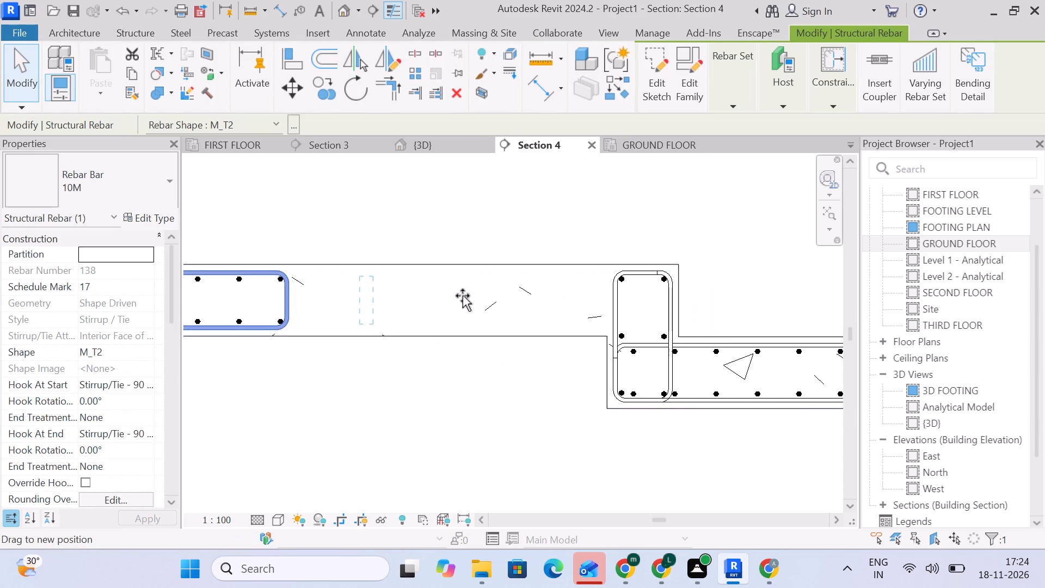
pyautogui.moveTo(463, 296); pyautogui.dragTo(669, 317)
# Check the reinforcement along the lower flight and across the whole stair for remaining gaps.
pyautogui.scroll(-5, 660, 379)
pyautogui.moveTo(674, 385); pyautogui.dragTo(212, 276, button='middle')
pyautogui.moveTo(497, 338); pyautogui.dragTo(142, 266, button='middle')
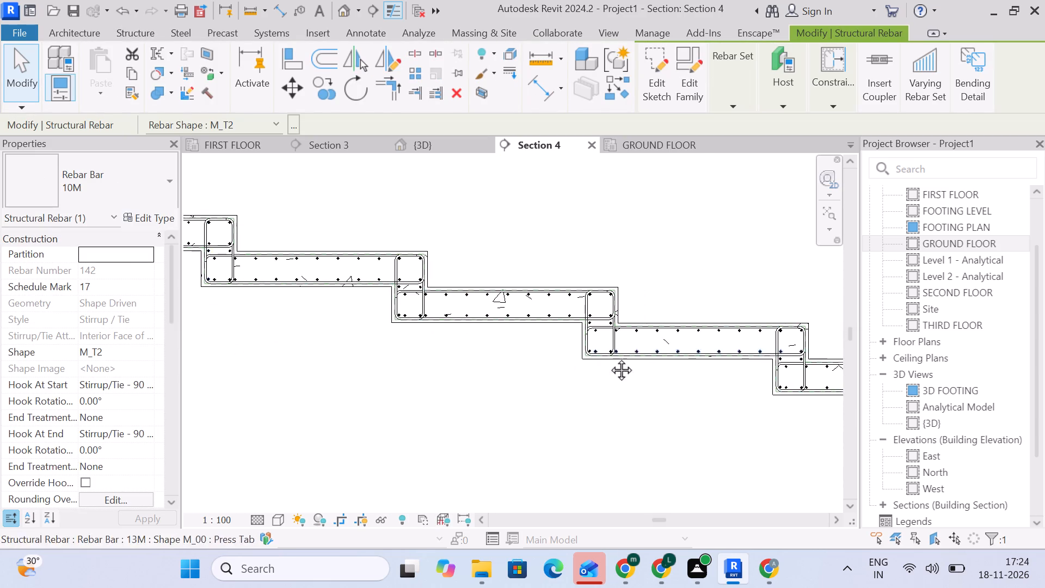
pyautogui.moveTo(609, 358); pyautogui.dragTo(318, 297, button='middle')
pyautogui.moveTo(634, 351); pyautogui.dragTo(286, 274, button='middle')
pyautogui.click(316, 325)
pyautogui.scroll(-5, 646, 363)
pyautogui.moveTo(651, 363); pyautogui.dragTo(237, 255, button='middle')
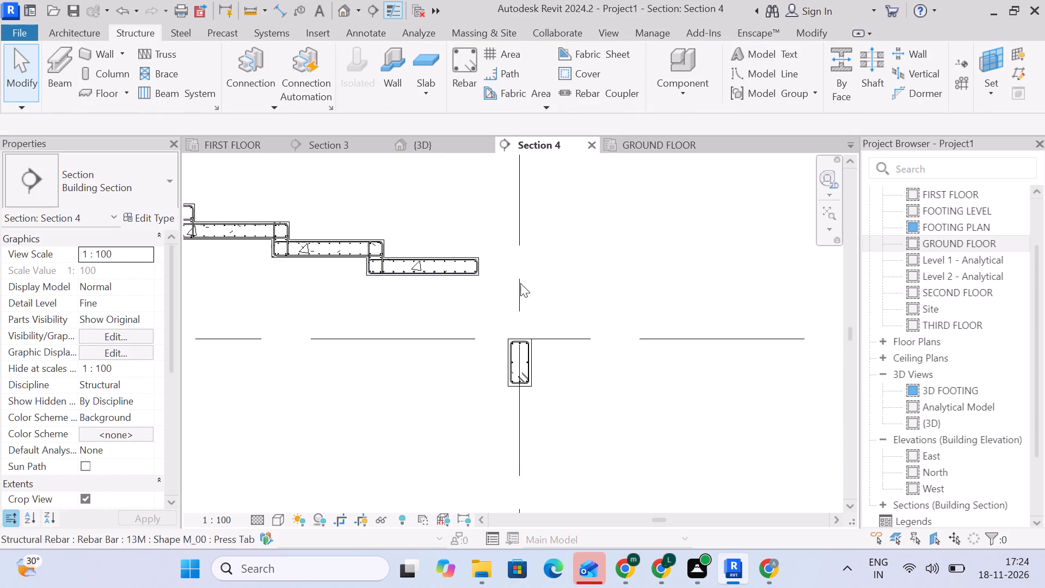
pyautogui.scroll(5, 518, 281)
pyautogui.scroll(-19, 436, 240)
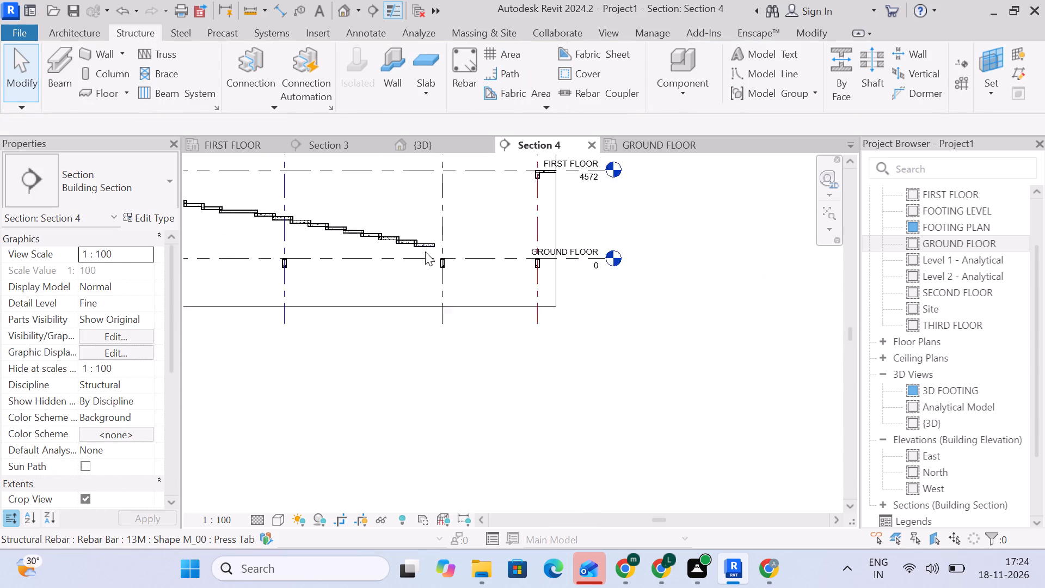
pyautogui.scroll(-2, 425, 252)
pyautogui.scroll(1, 419, 255)
pyautogui.moveTo(423, 261); pyautogui.dragTo(612, 324, button='middle')
pyautogui.moveTo(302, 278); pyautogui.dragTo(346, 287, button='middle')
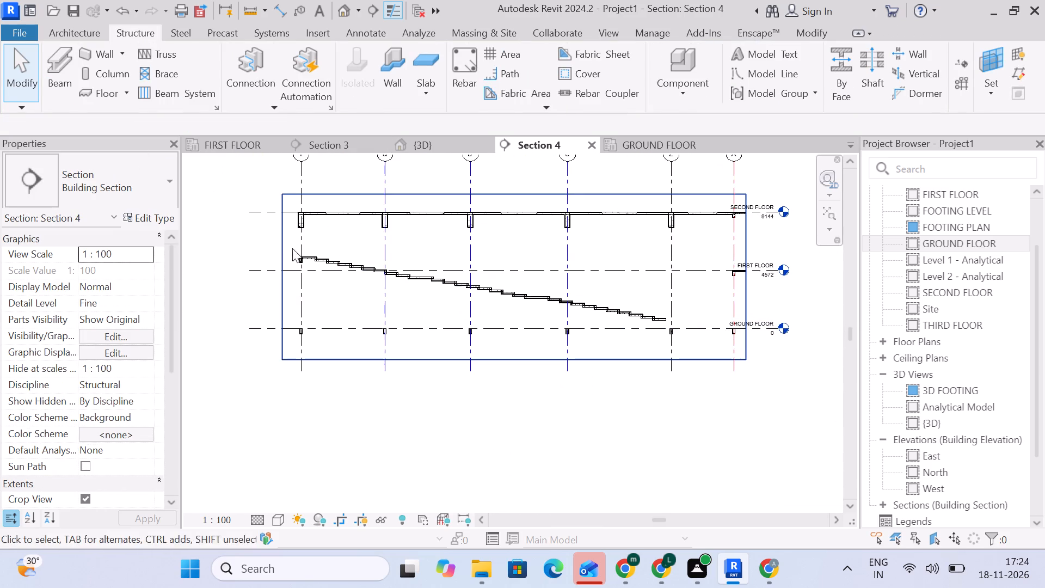
# Save the project.
pyautogui.hotkey('ctrl', 's')
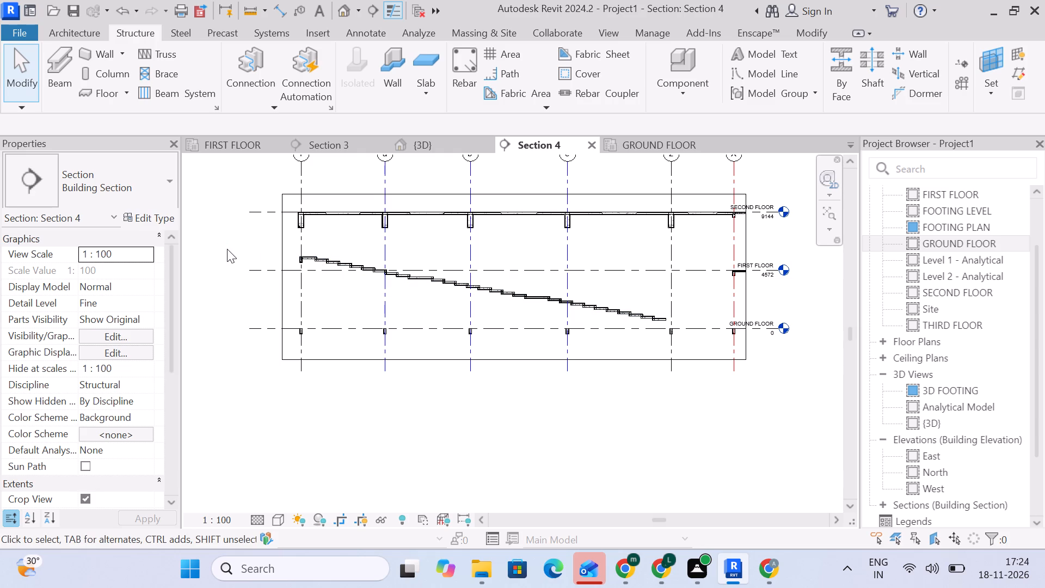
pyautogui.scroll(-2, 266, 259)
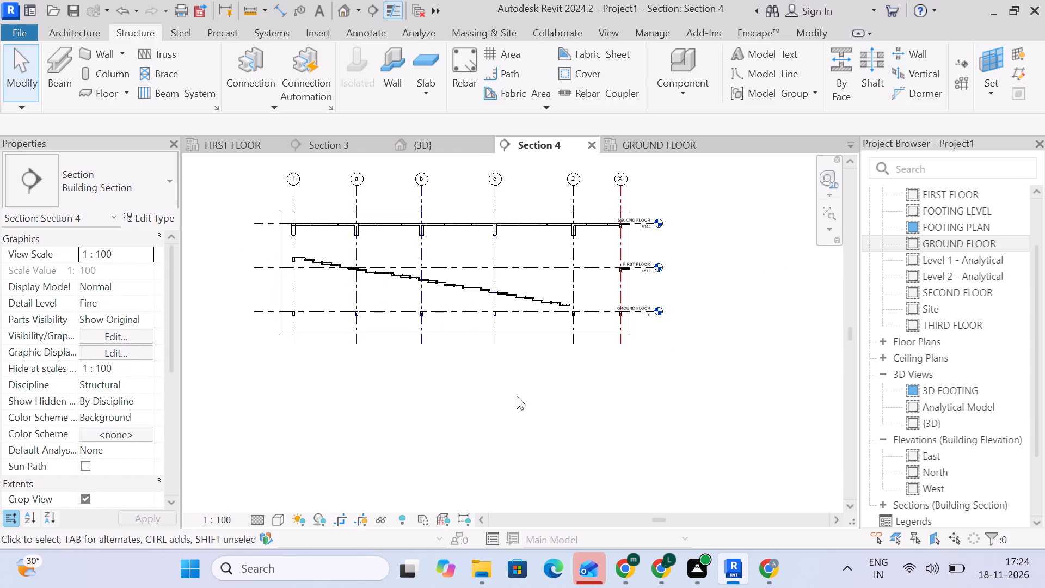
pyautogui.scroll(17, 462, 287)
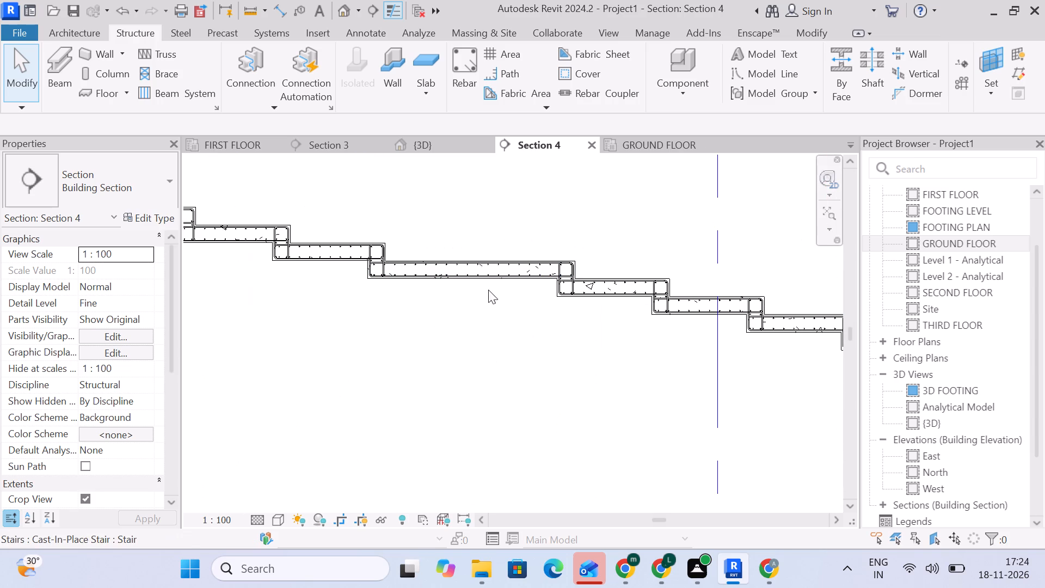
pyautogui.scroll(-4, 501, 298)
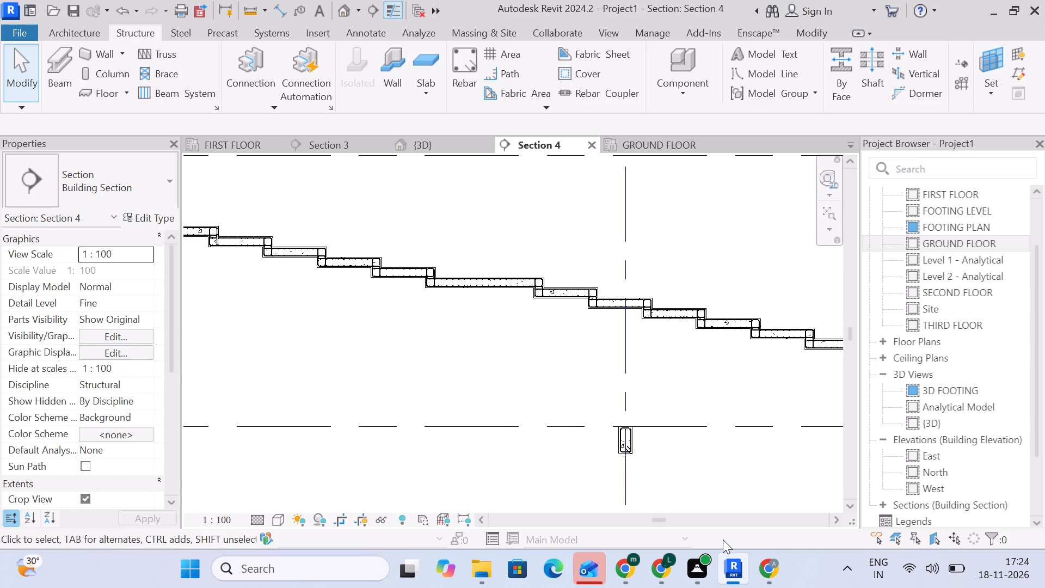